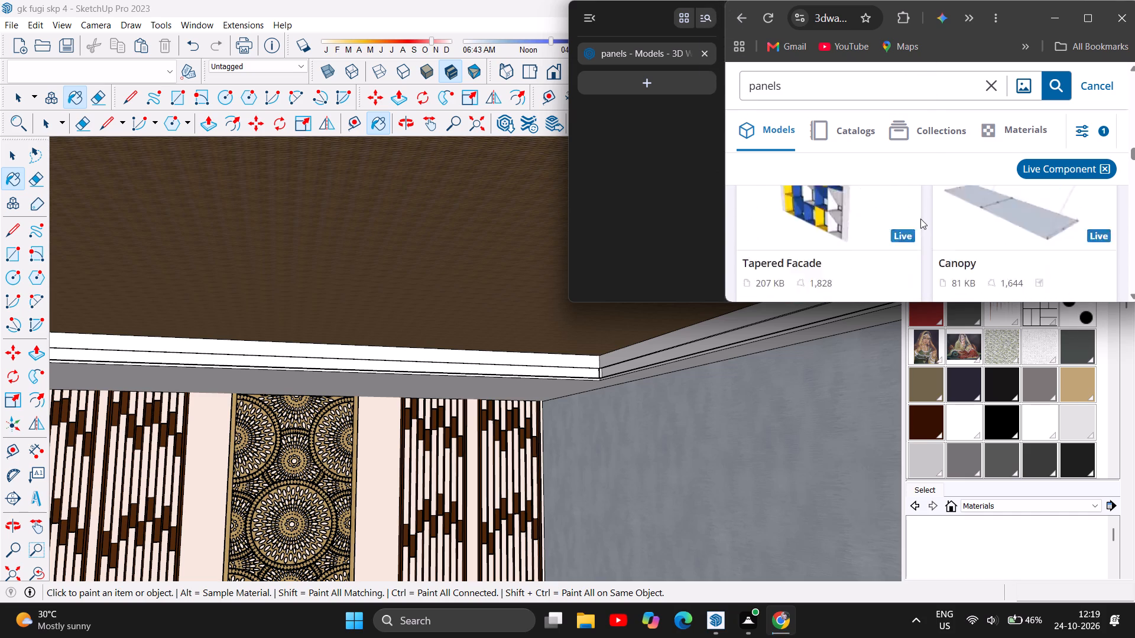
Examine the 3D Warehouse live-component results for "panels" for a model that suits the room.
scroll(920, 219, down, 11)
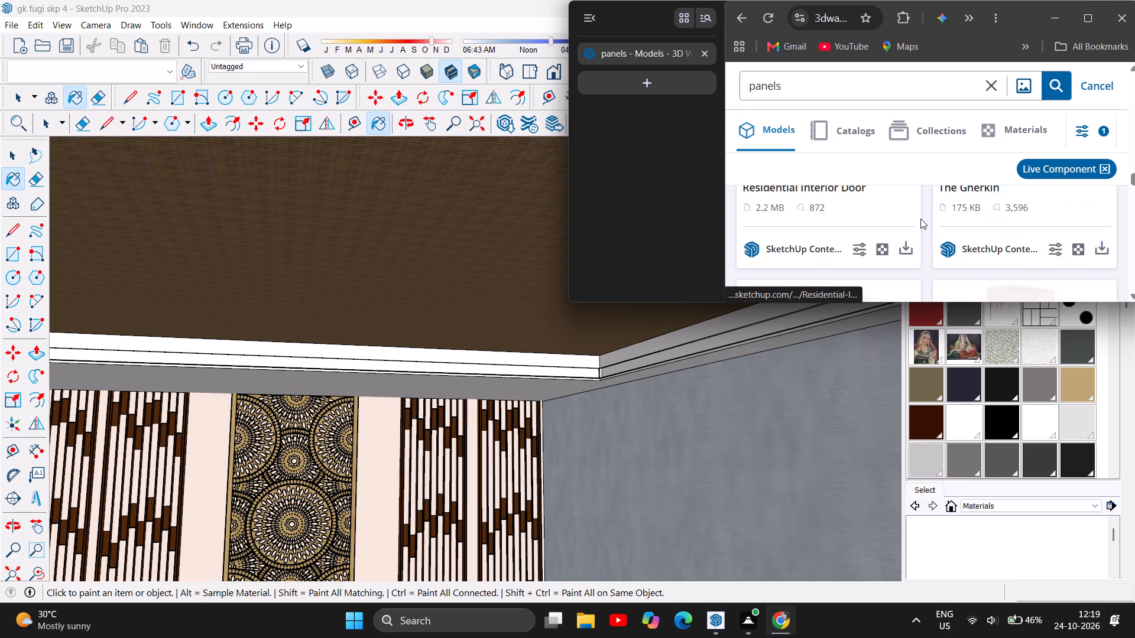
scroll(920, 219, down, 16)
scroll(920, 219, down, 9)
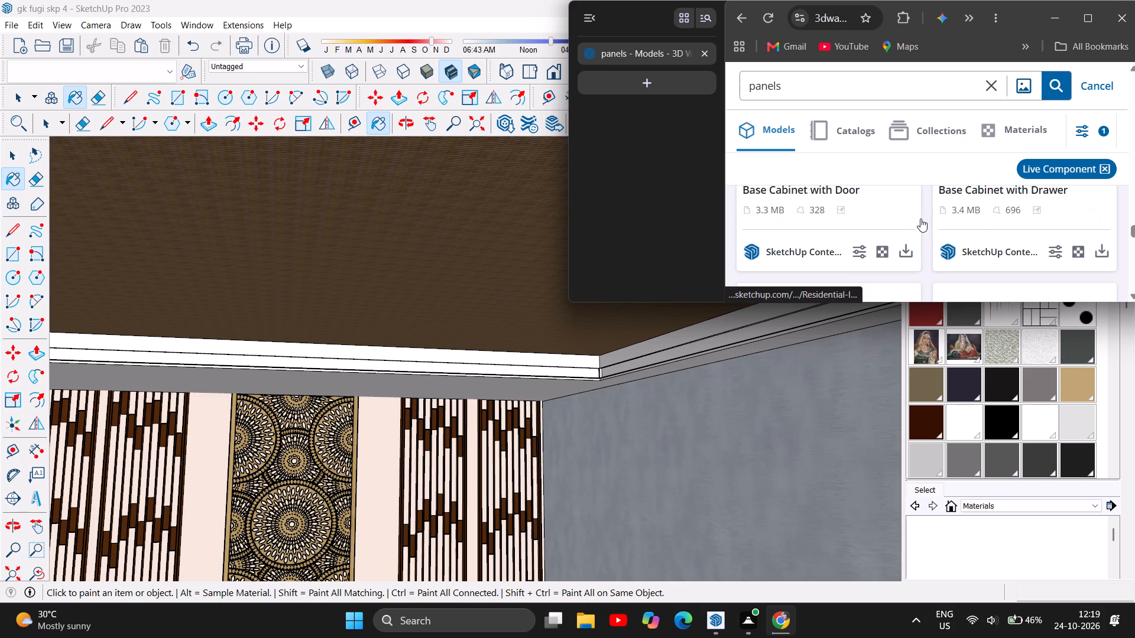
scroll(922, 219, up, 2)
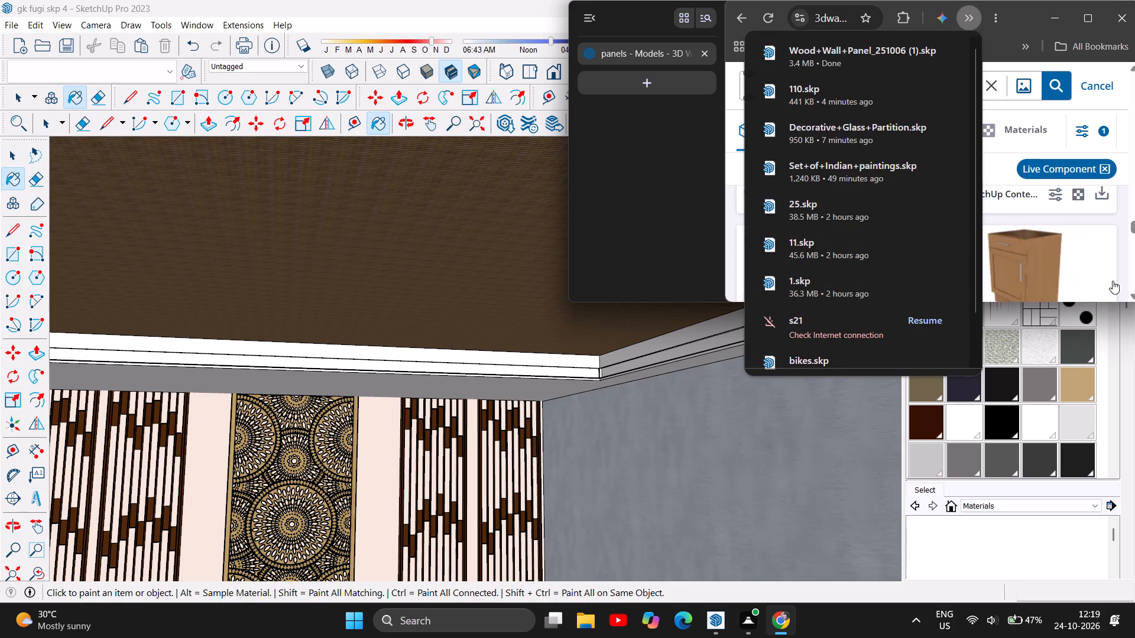
click(1127, 259)
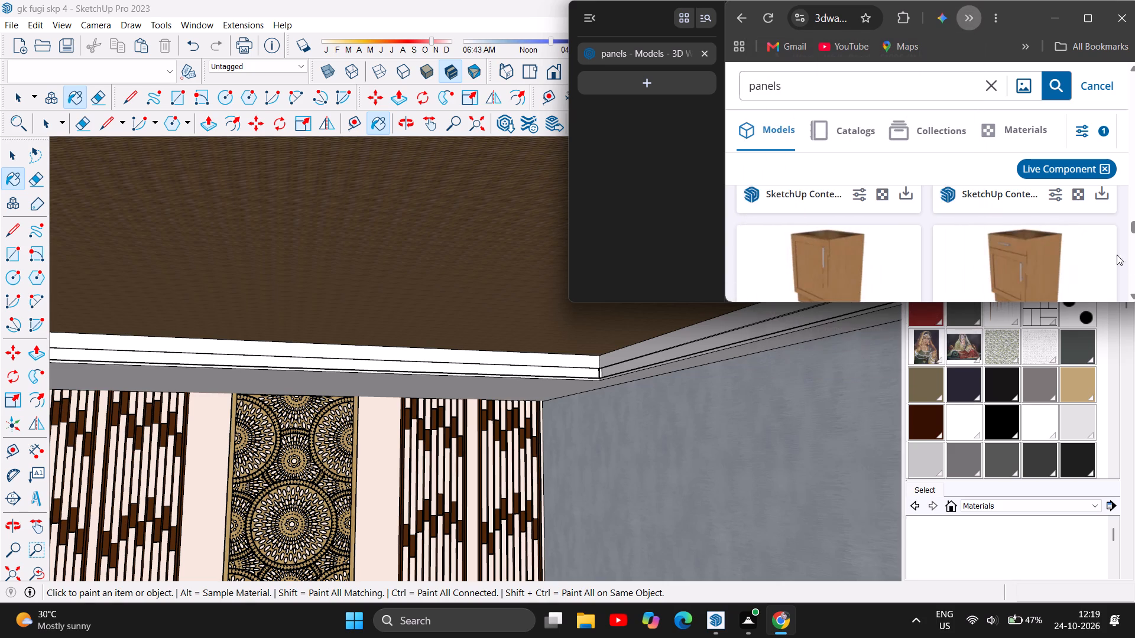
scroll(1048, 274, down, 4)
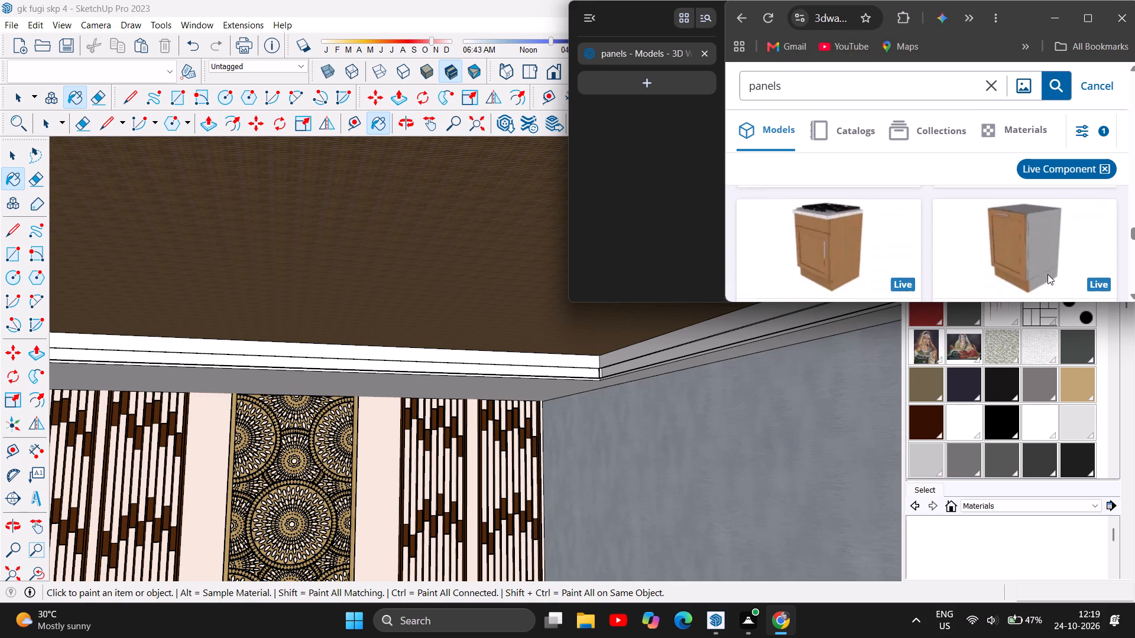
scroll(883, 240, down, 2)
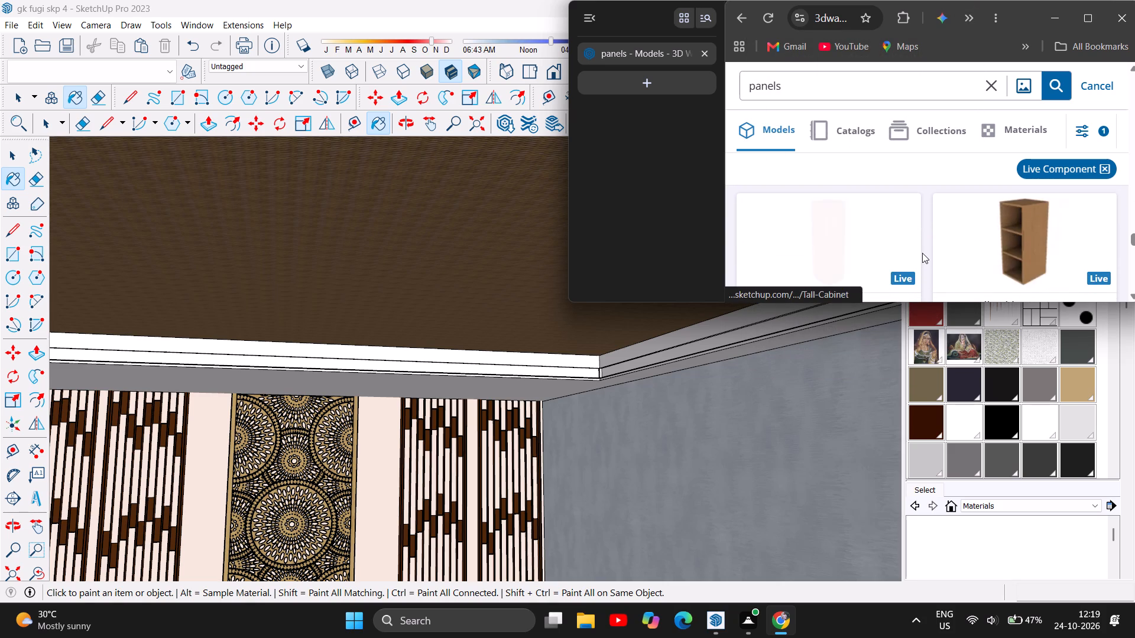
scroll(923, 253, down, 2)
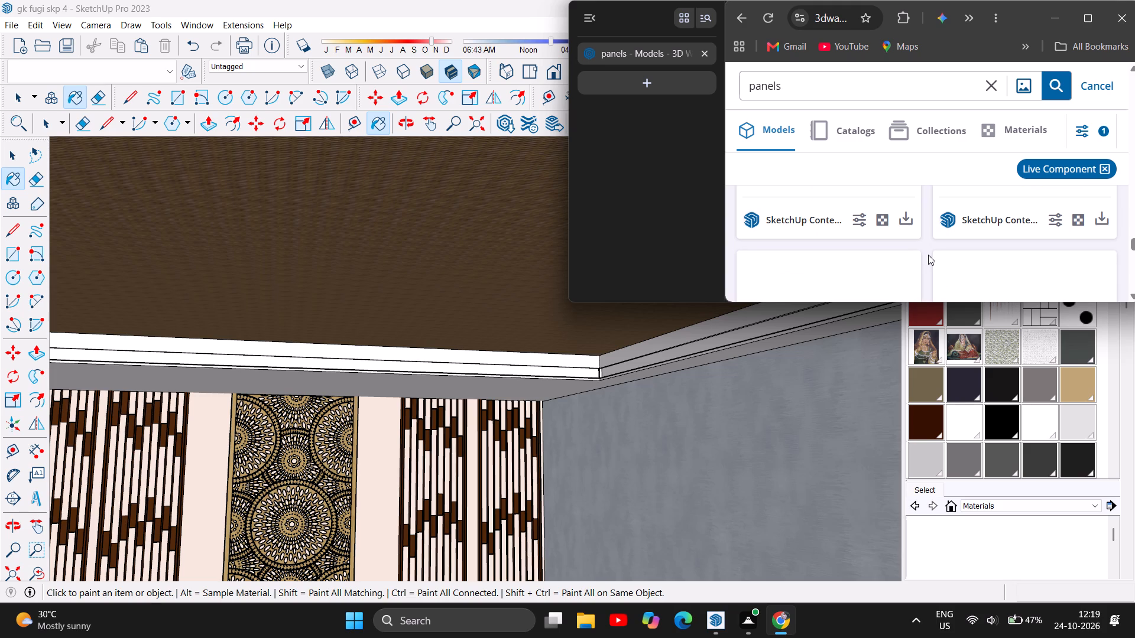
scroll(937, 262, up, 3)
scroll(935, 262, down, 4)
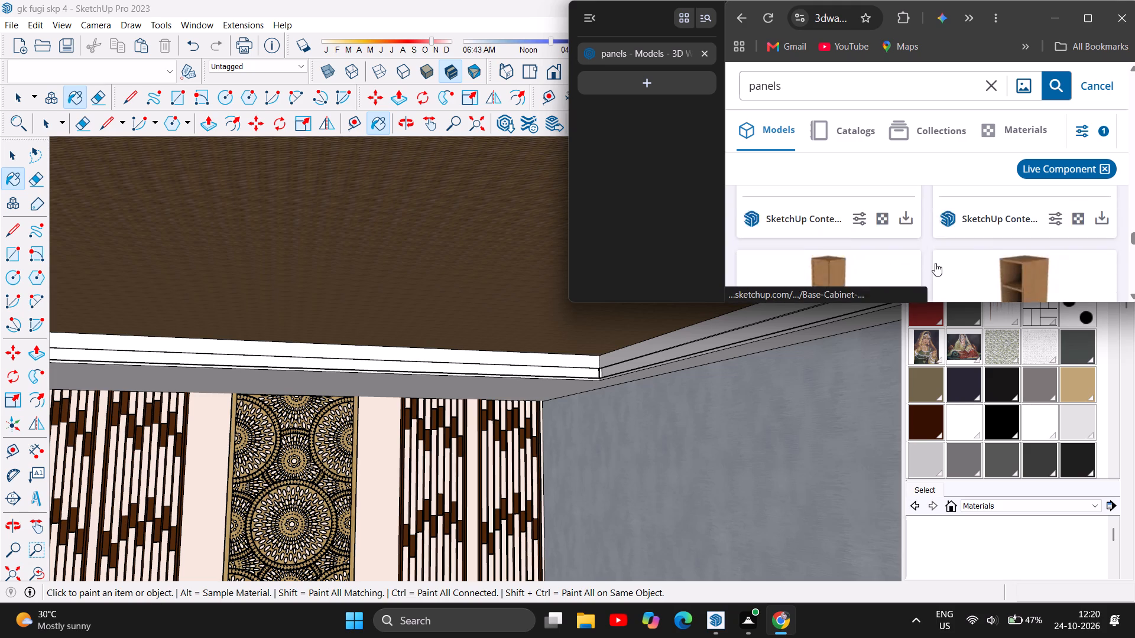
scroll(935, 263, down, 2)
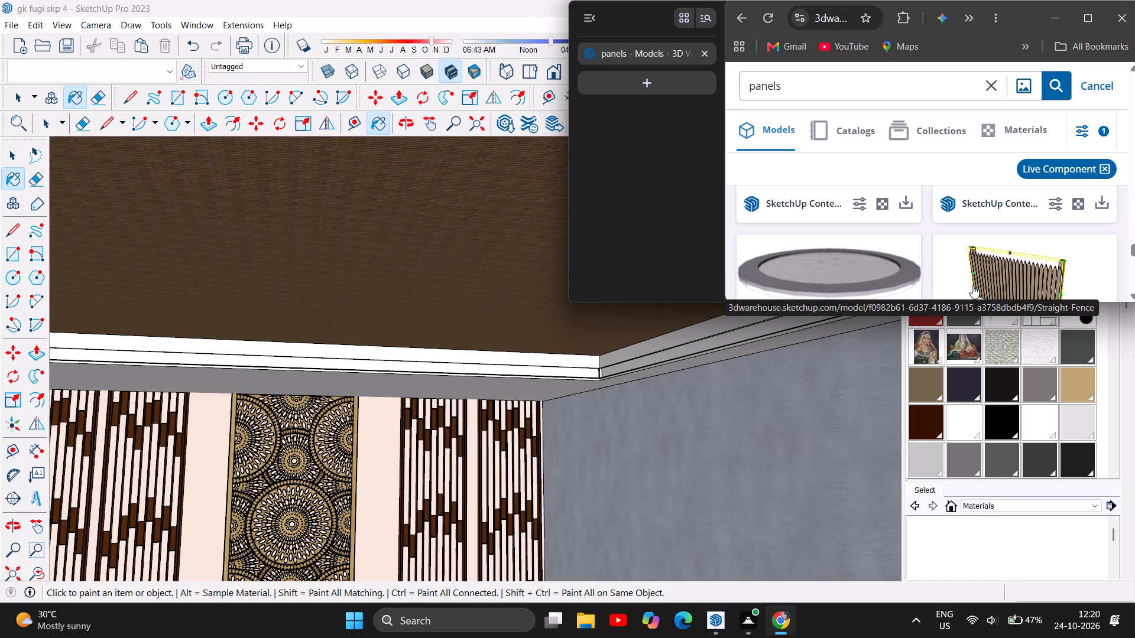
scroll(935, 252, down, 5)
scroll(935, 252, up, 2)
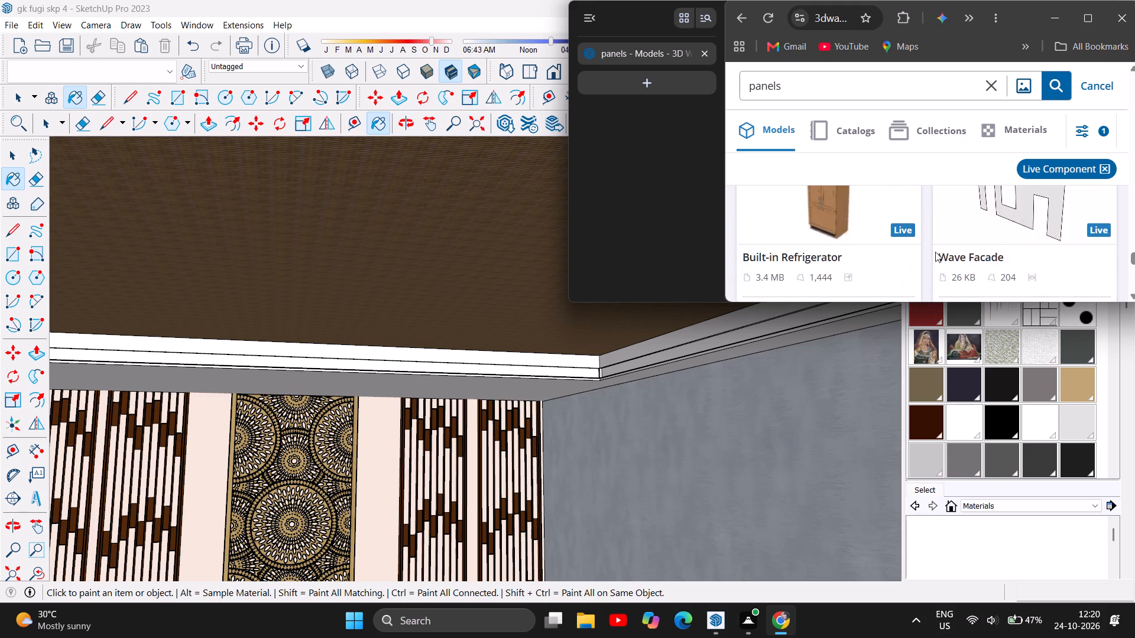
scroll(935, 252, down, 8)
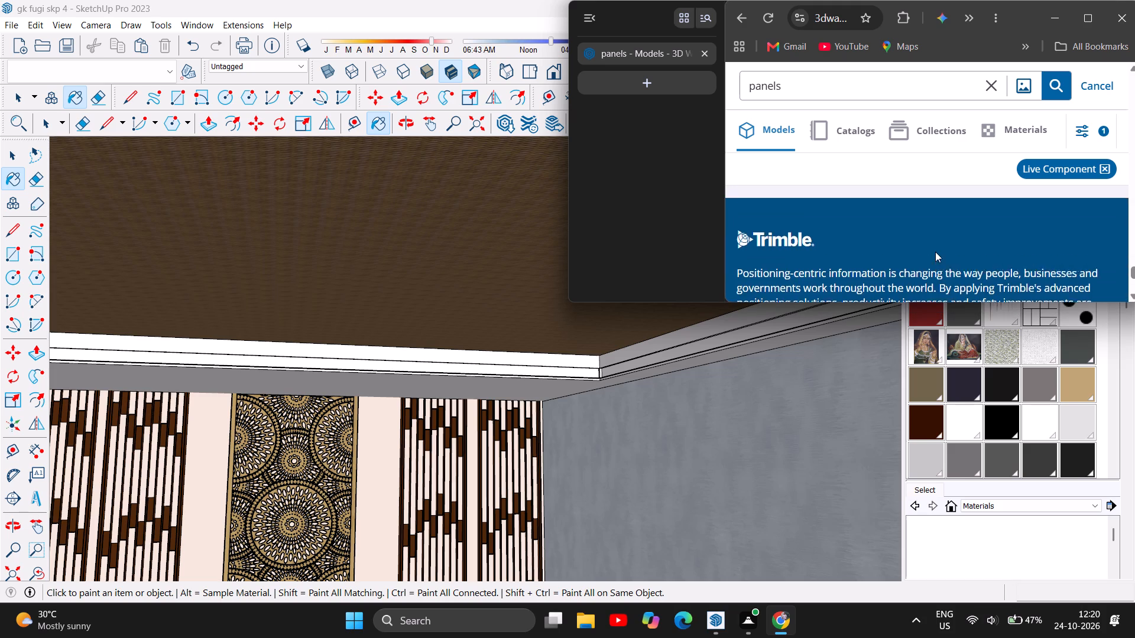
scroll(935, 252, up, 3)
scroll(935, 252, down, 2)
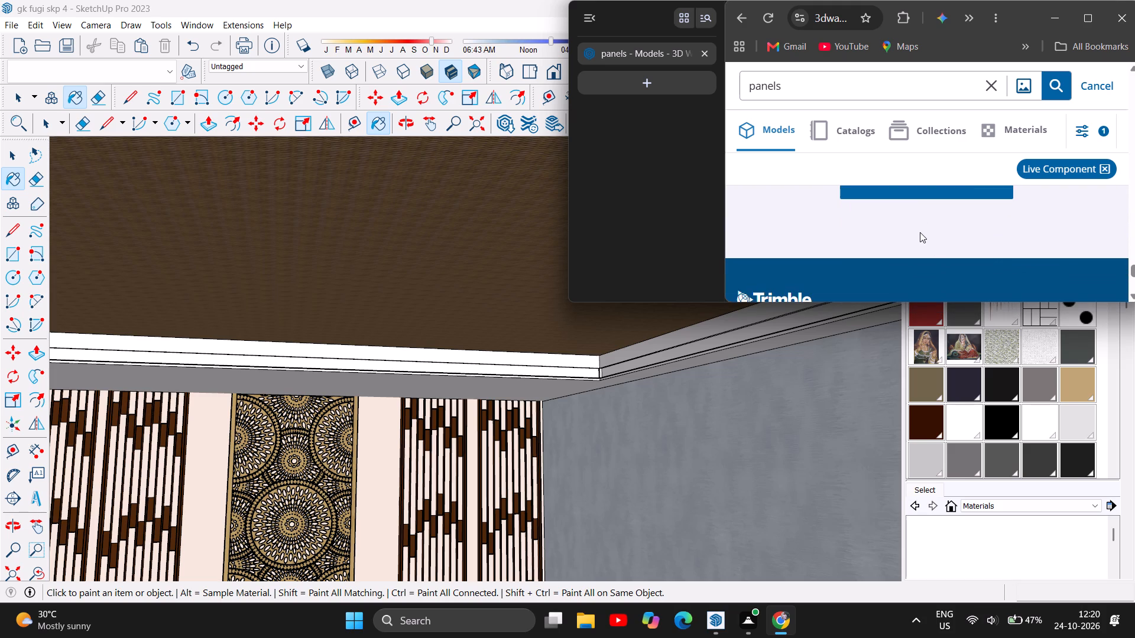
scroll(920, 232, up, 1)
click(926, 245)
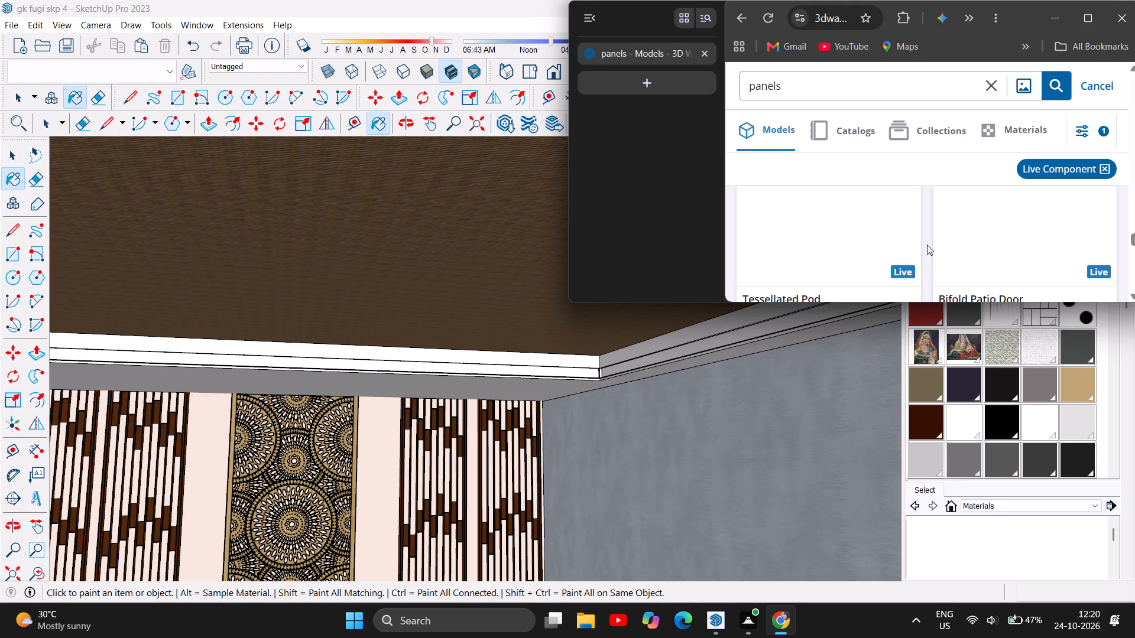
scroll(981, 237, down, 3)
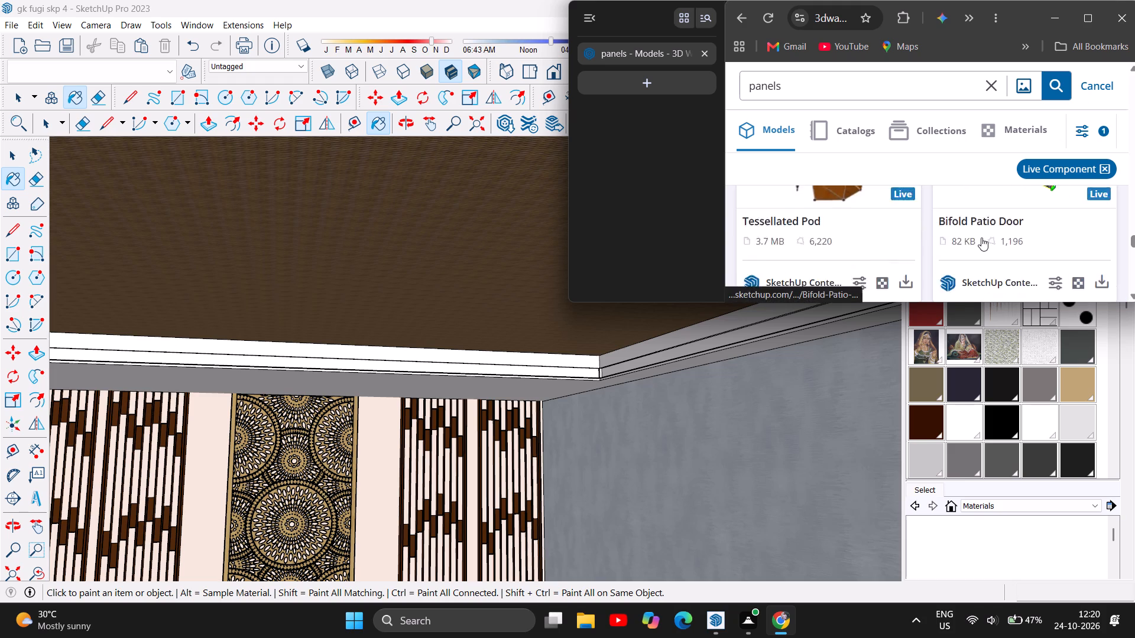
scroll(981, 236, down, 3)
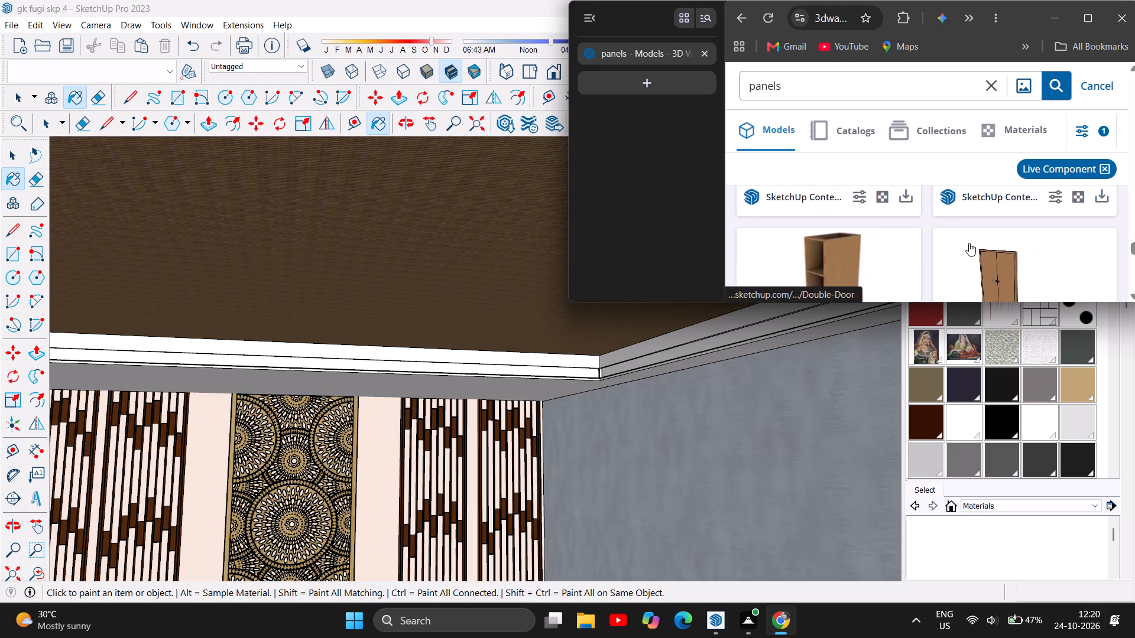
scroll(969, 243, down, 2)
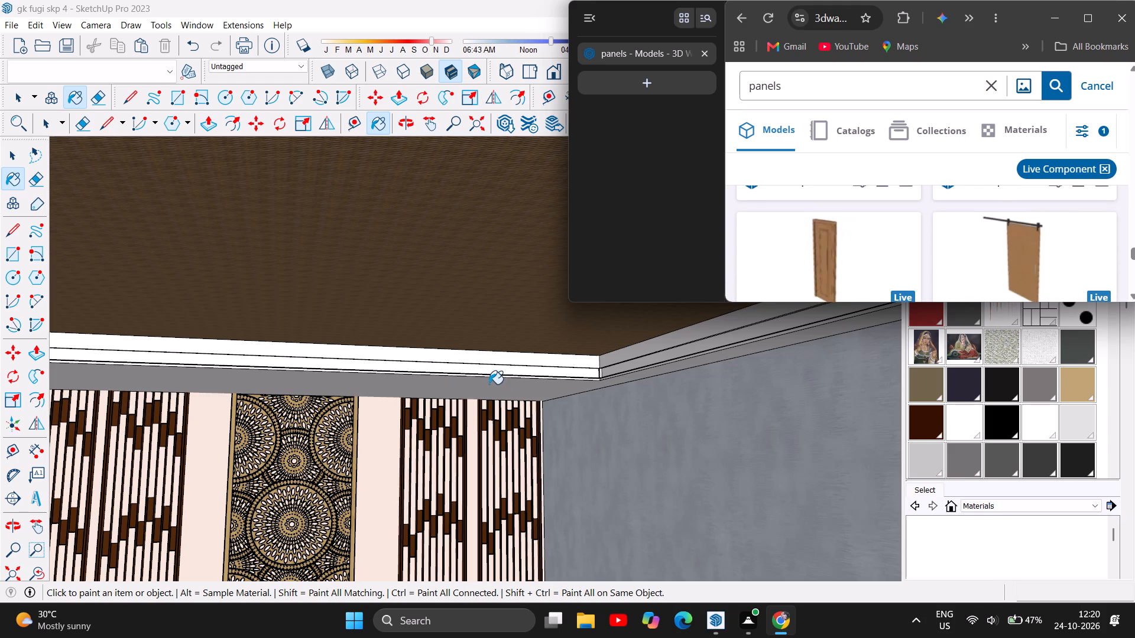
Switch to SketchUp and look through the importable files in the Downloads folder for a wall panel model.
click(9, 155)
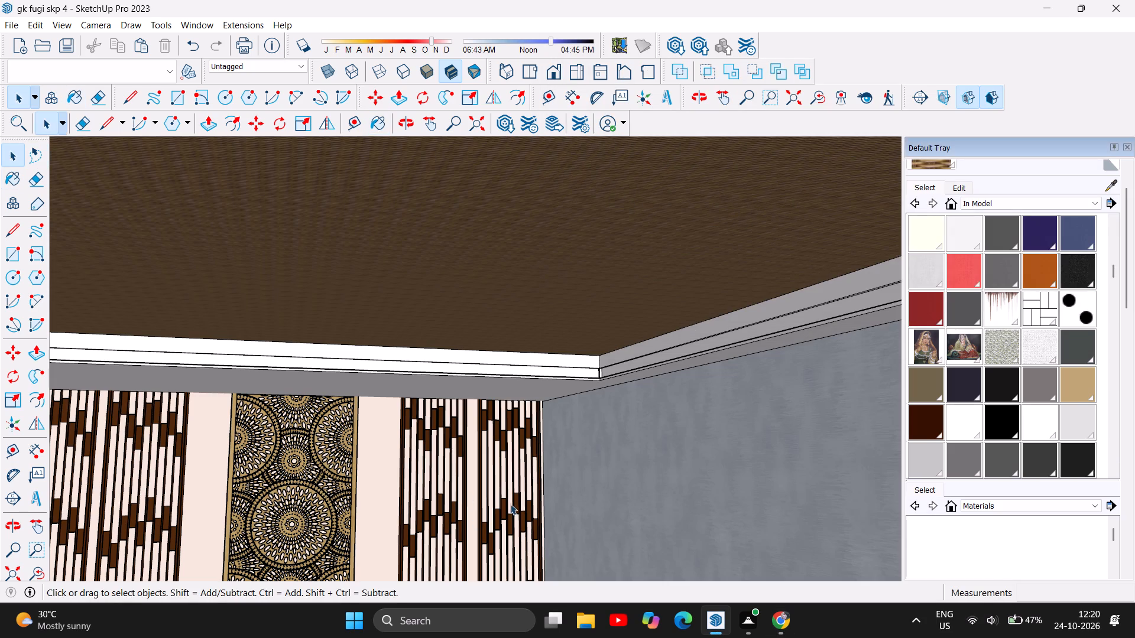
scroll(515, 443, down, 7)
scroll(522, 515, up, 1)
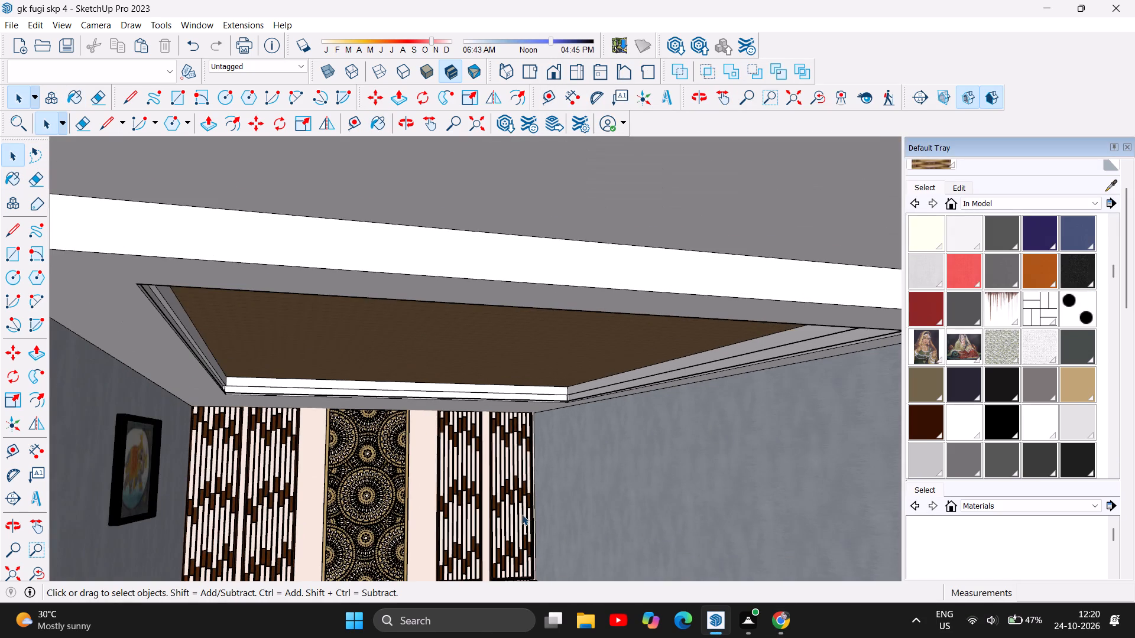
scroll(522, 515, up, 1)
click(9, 28)
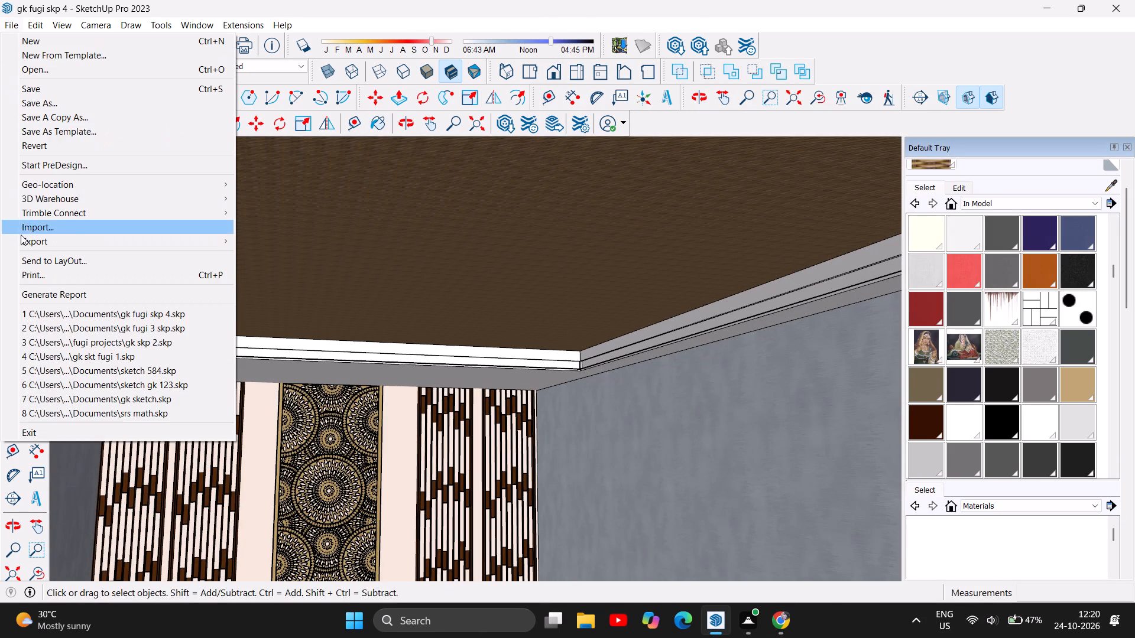
click(53, 230)
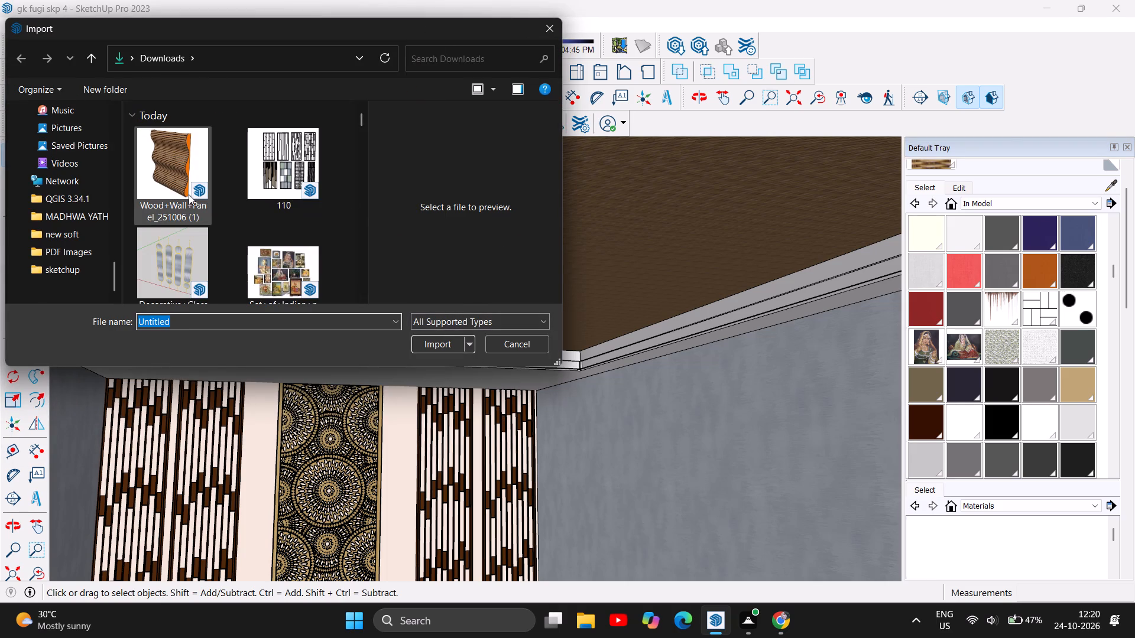
scroll(227, 223, down, 3)
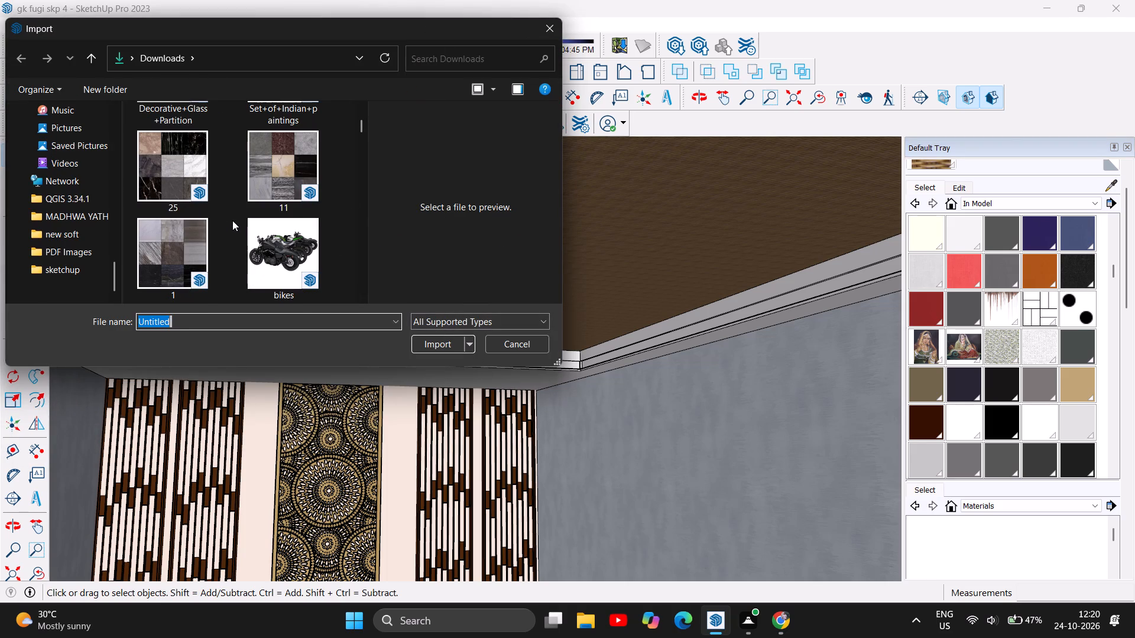
scroll(266, 249, down, 3)
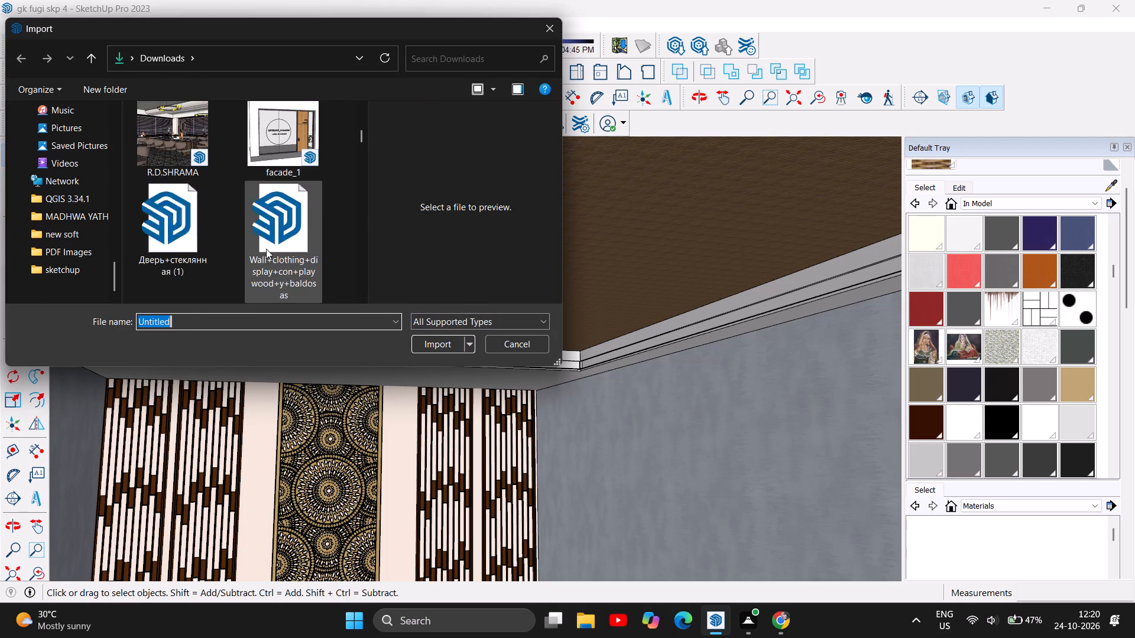
scroll(266, 249, down, 3)
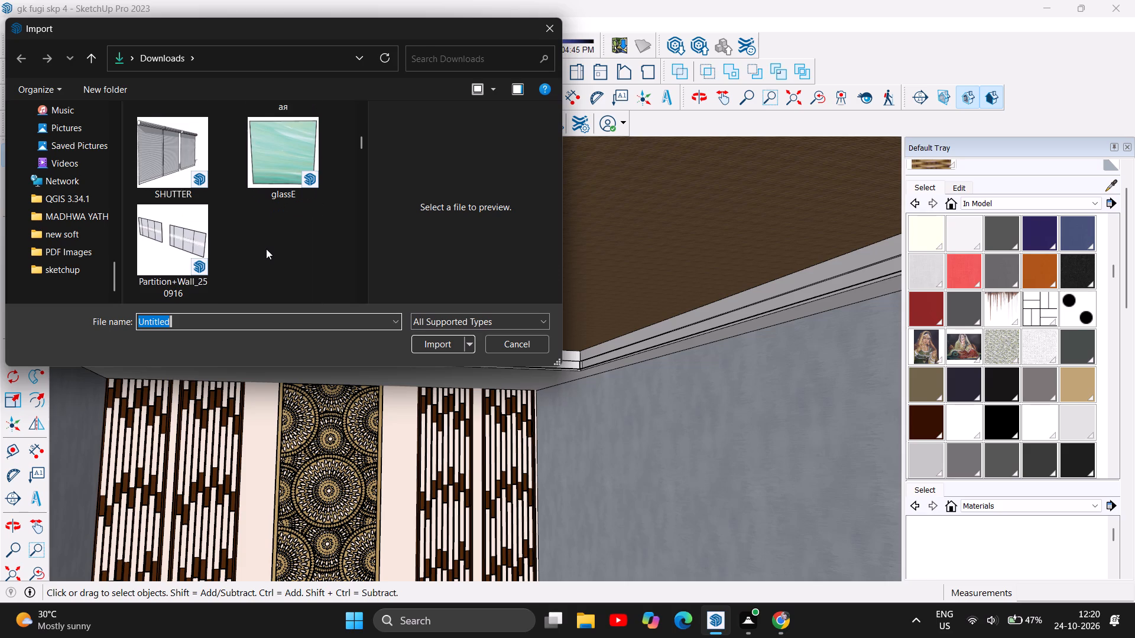
scroll(266, 249, down, 4)
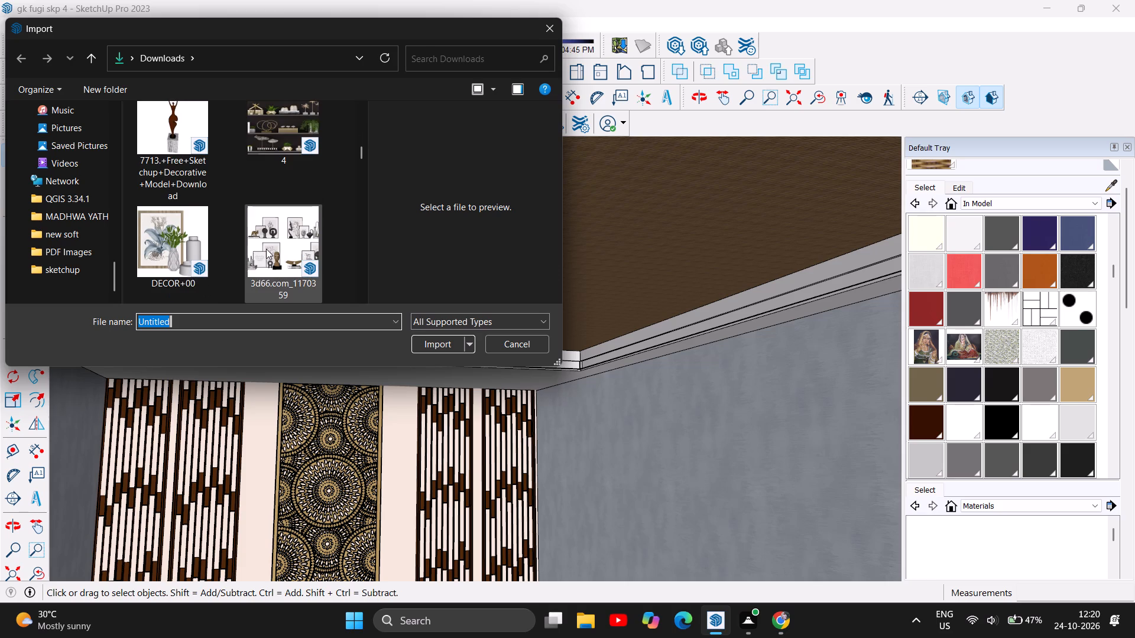
scroll(266, 249, down, 2)
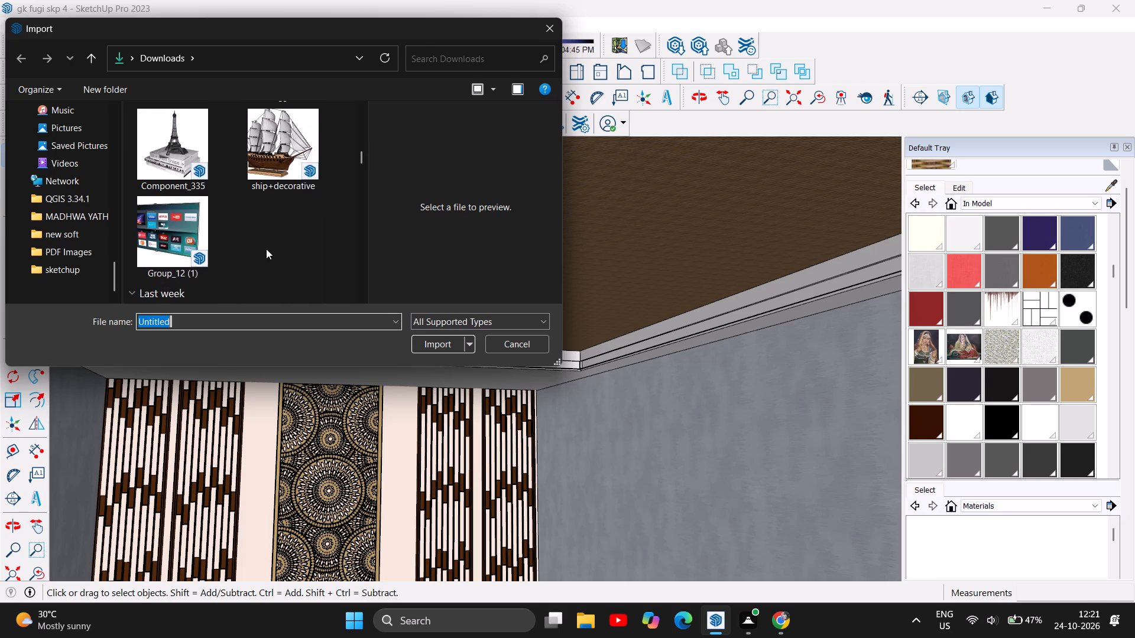
scroll(266, 249, down, 2)
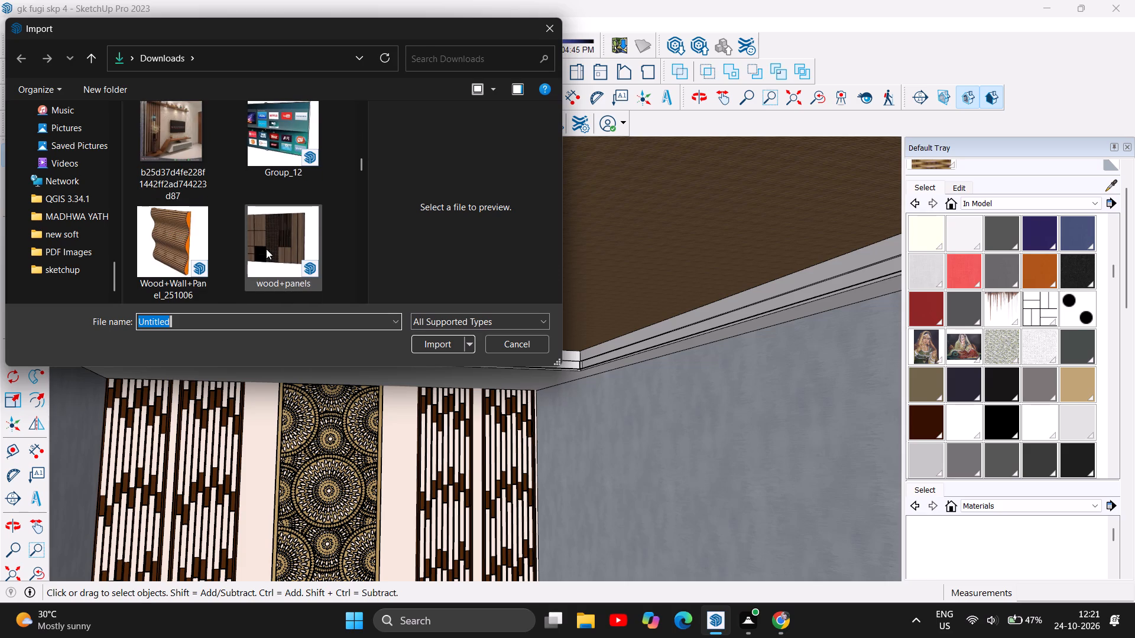
scroll(266, 249, down, 1)
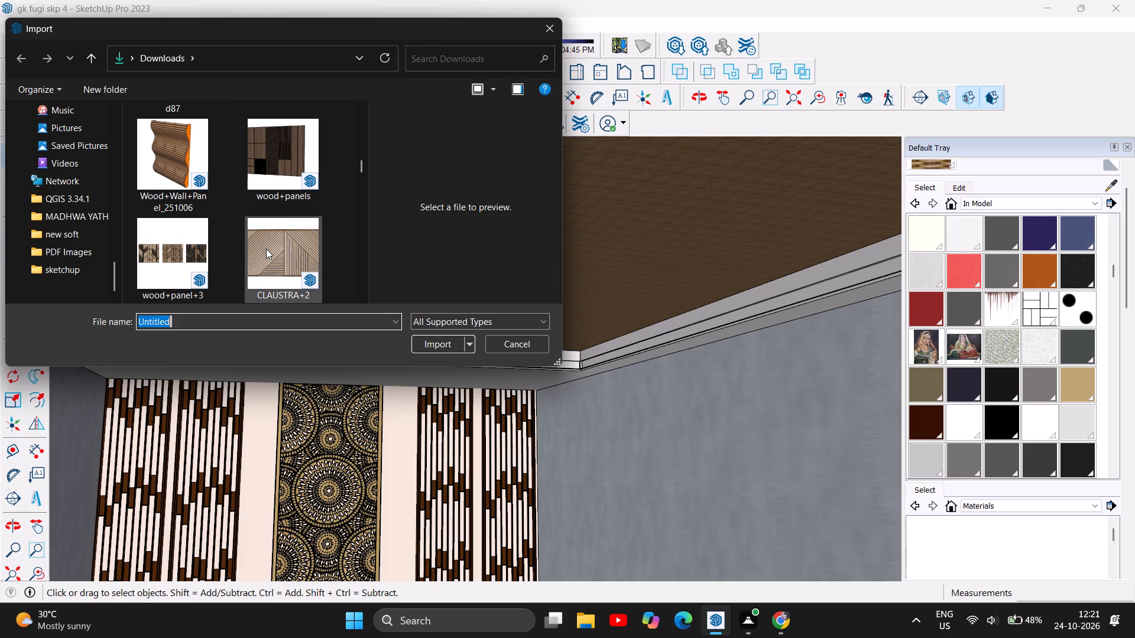
scroll(266, 249, down, 3)
scroll(266, 249, up, 1)
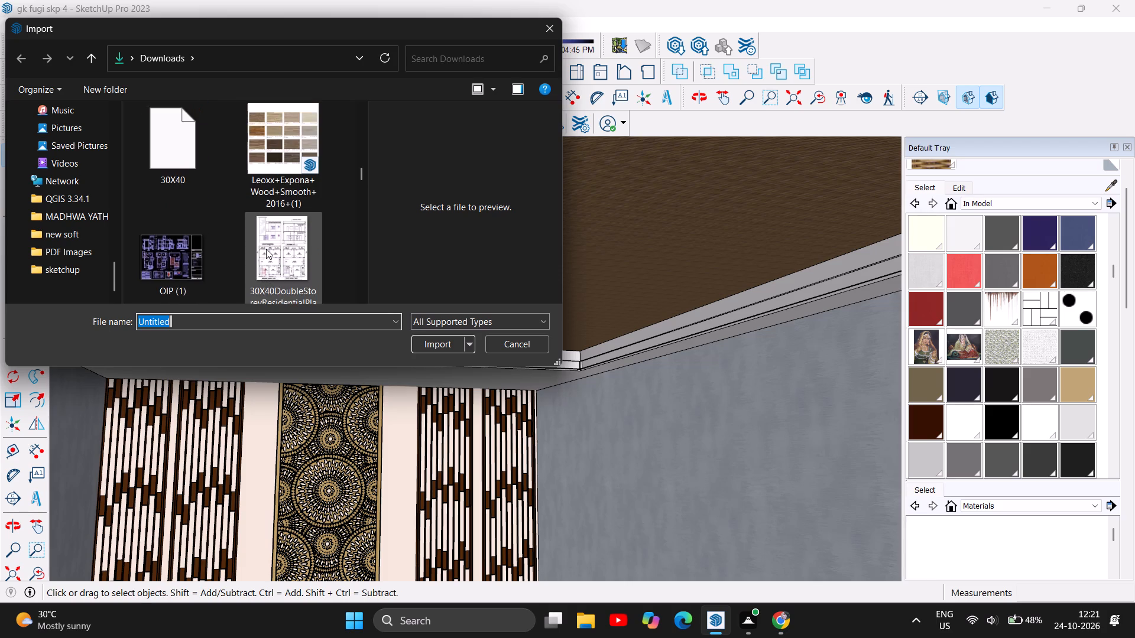
scroll(266, 249, up, 1)
scroll(266, 249, down, 5)
scroll(266, 249, up, 3)
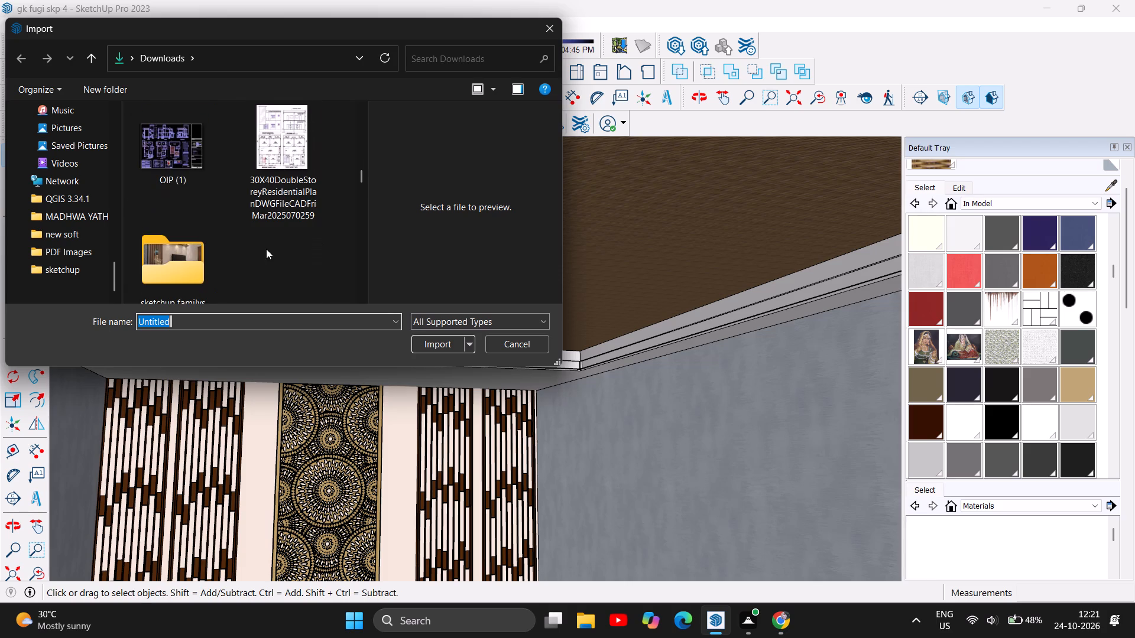
click(205, 269)
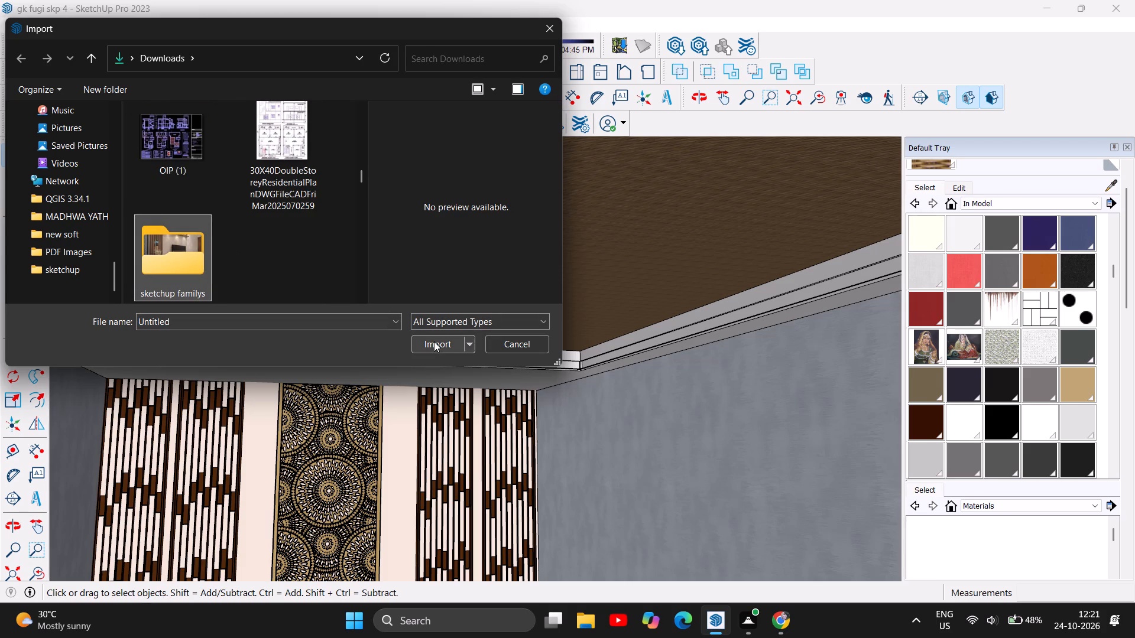
scroll(173, 135, up, 4)
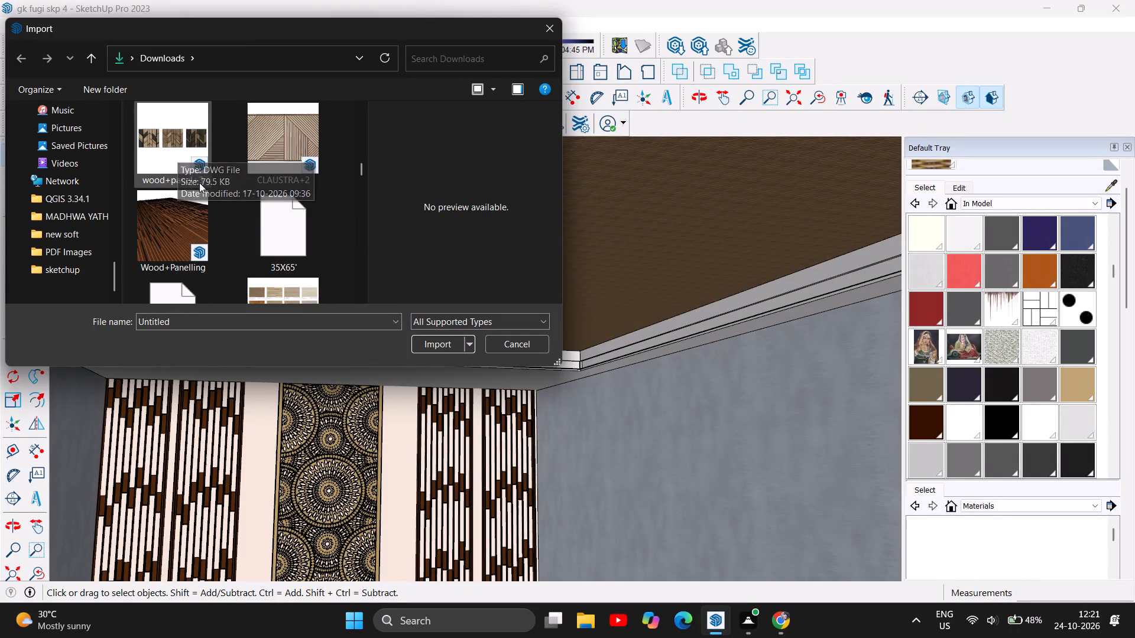
scroll(213, 191, up, 7)
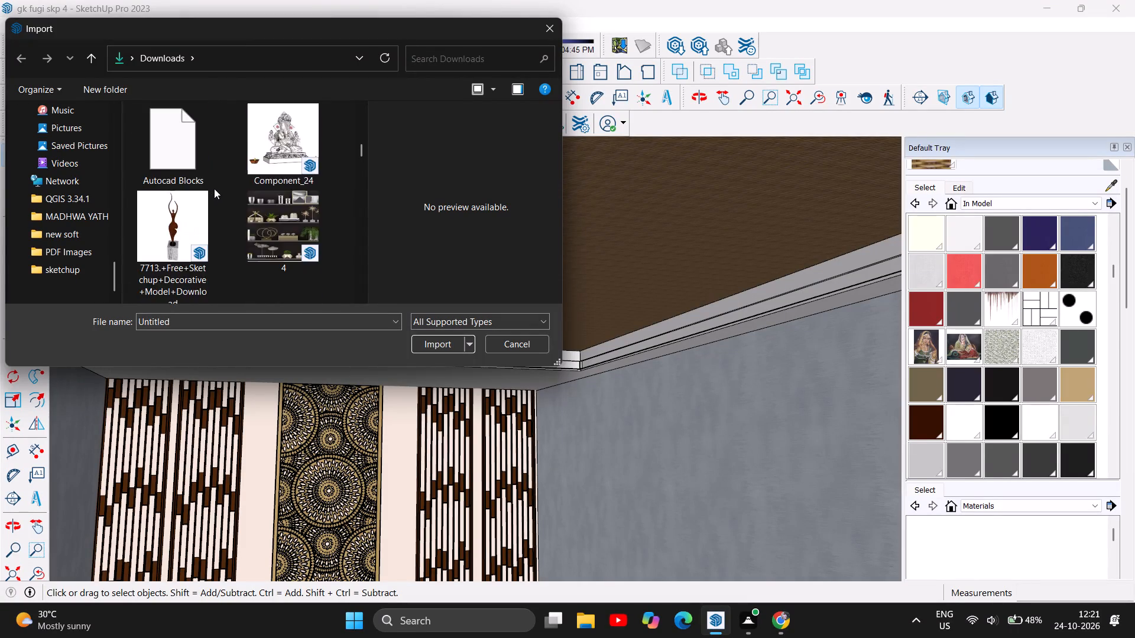
scroll(214, 188, up, 6)
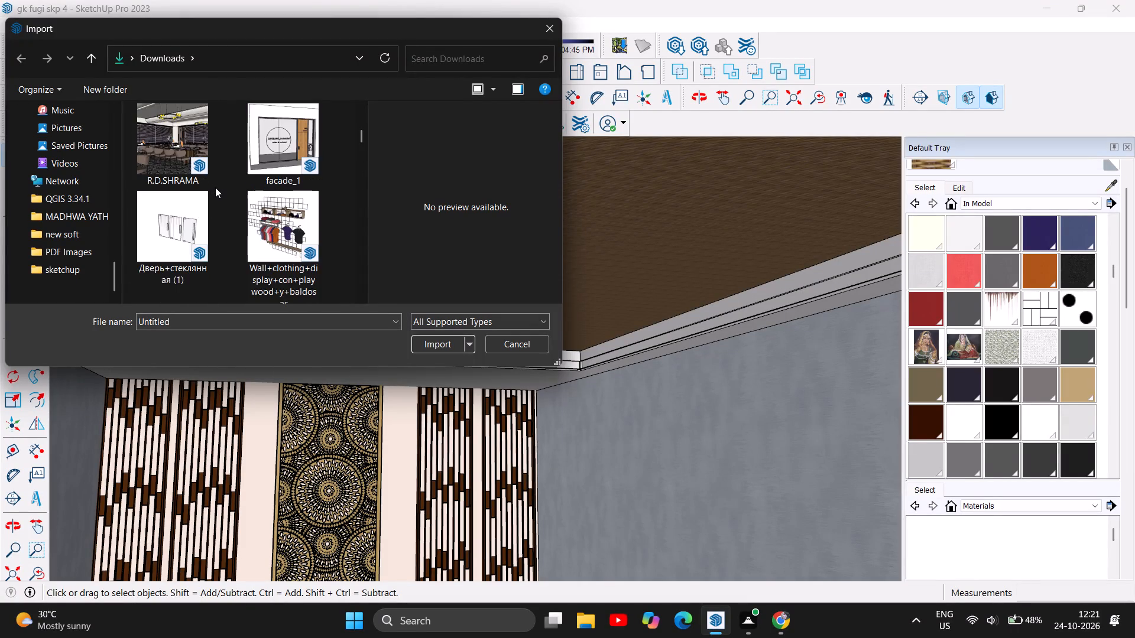
scroll(215, 187, up, 5)
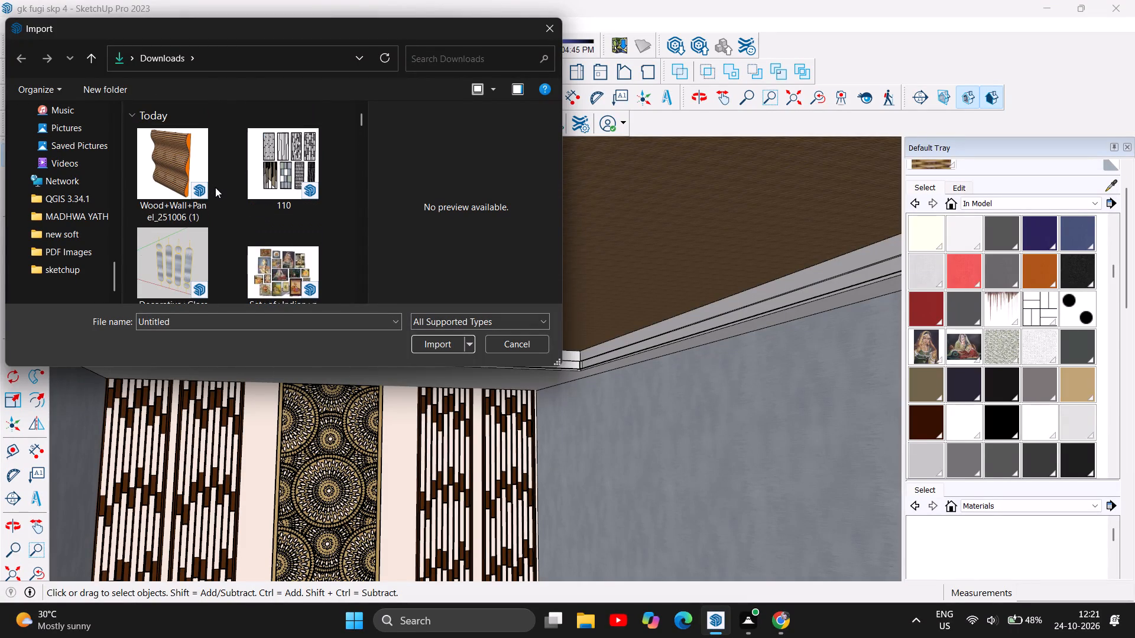
scroll(215, 187, up, 1)
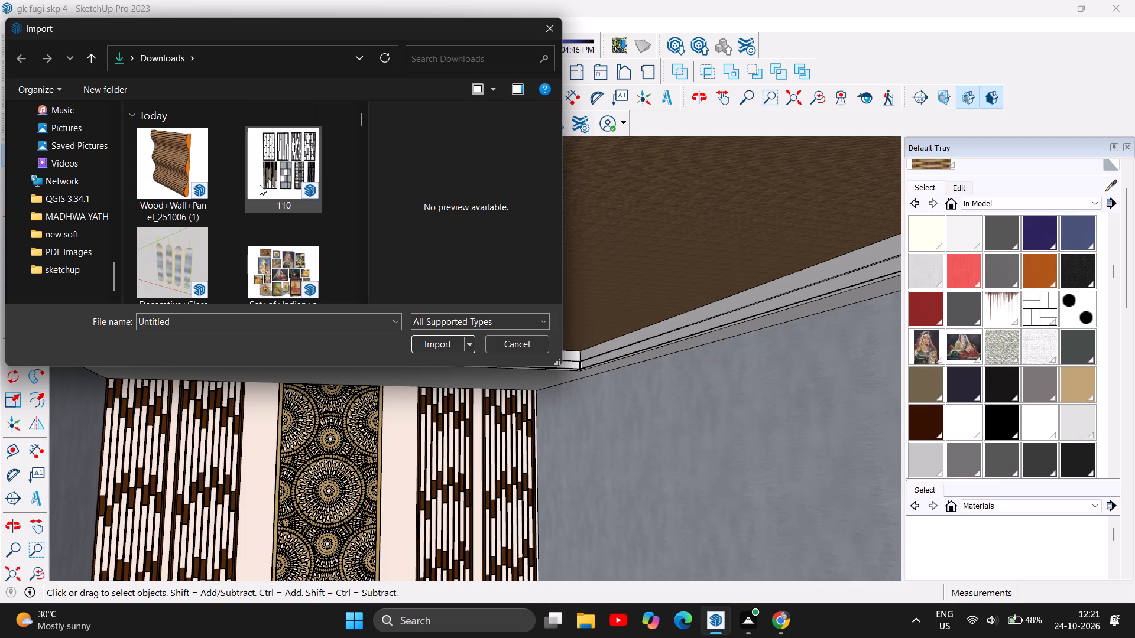
Import the 110 panel collection from the Downloads folder and place it on open ground beside the building.
click(260, 185)
click(447, 343)
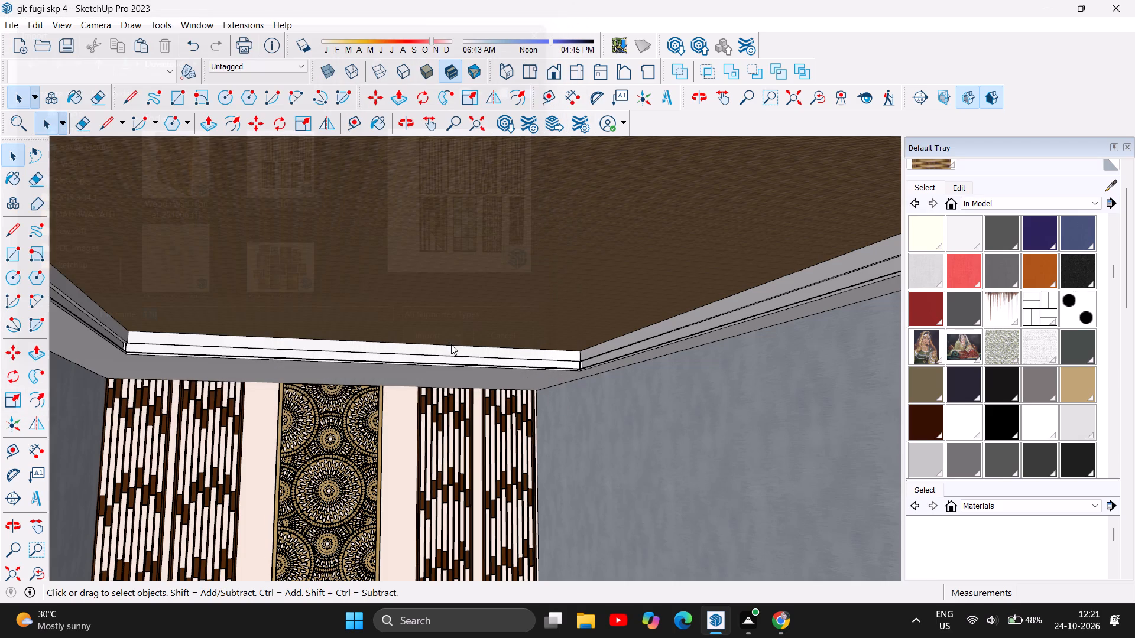
scroll(411, 350, down, 5)
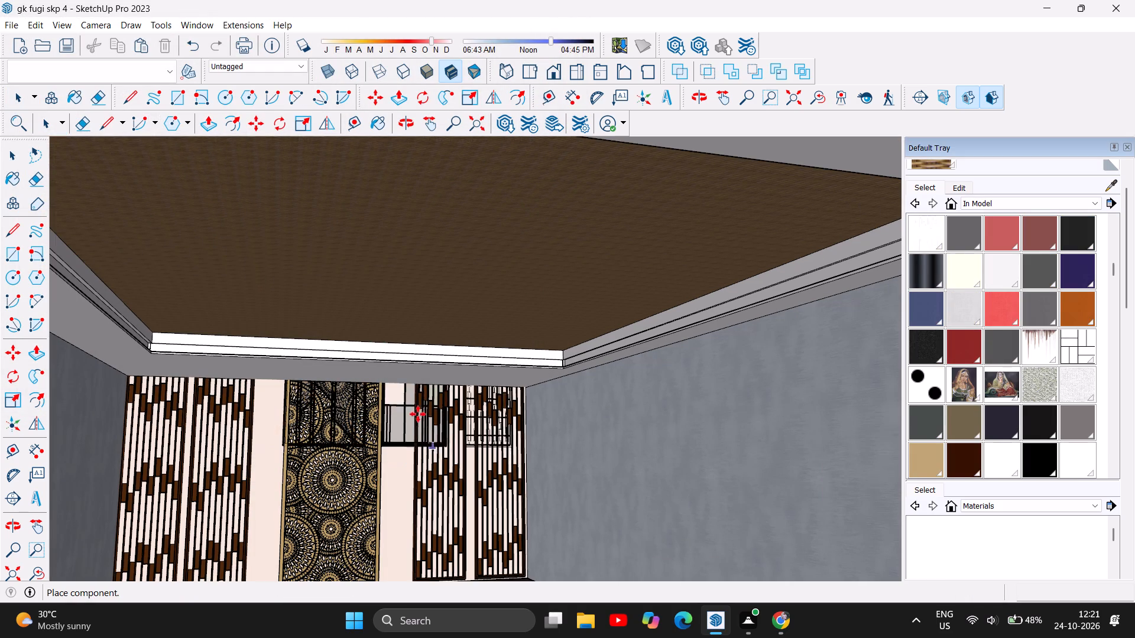
scroll(375, 369, down, 4)
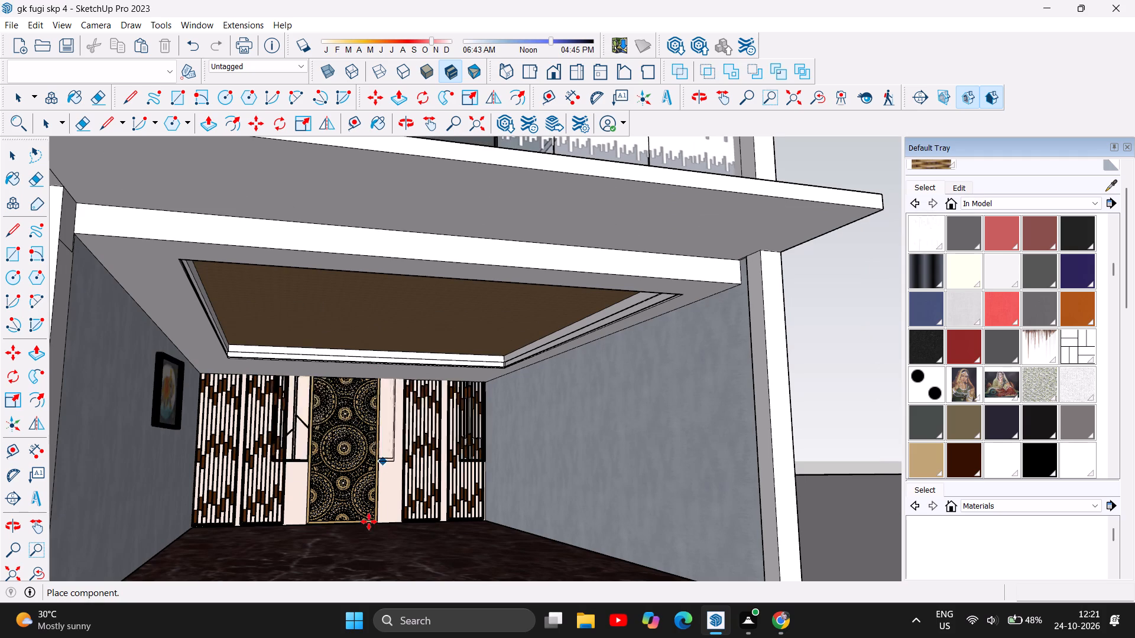
scroll(347, 522, down, 4)
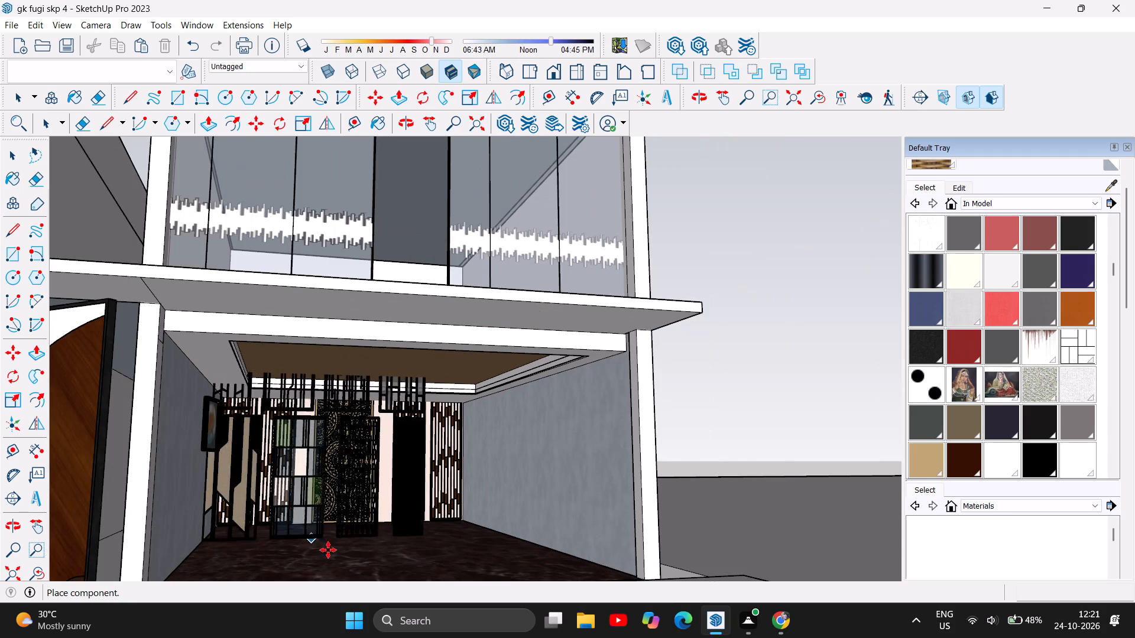
scroll(378, 490, down, 3)
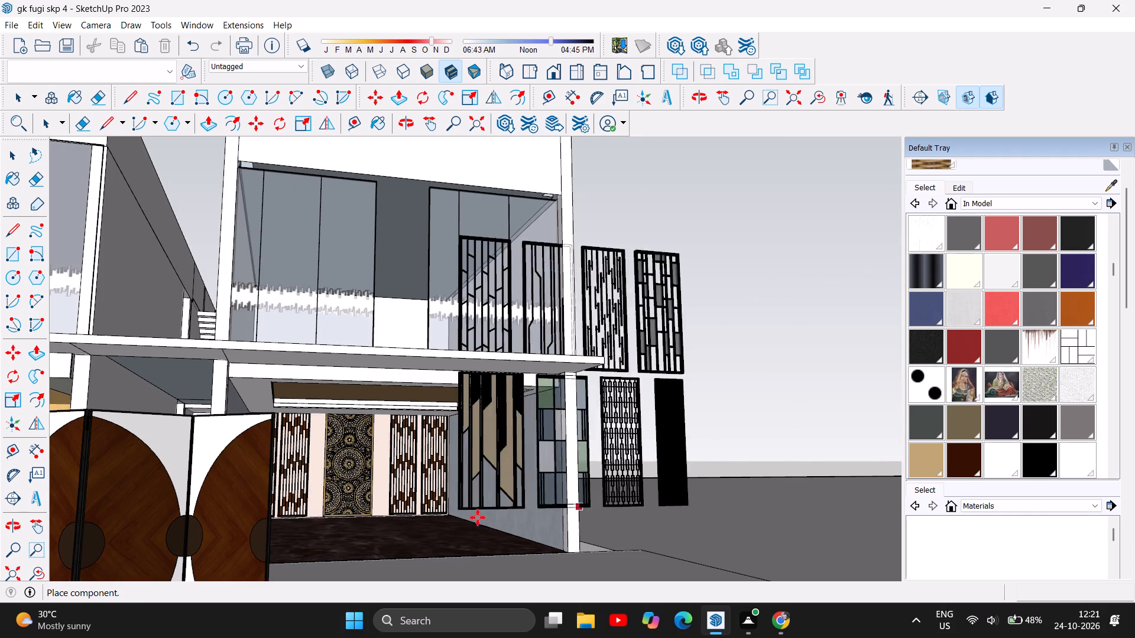
click(739, 521)
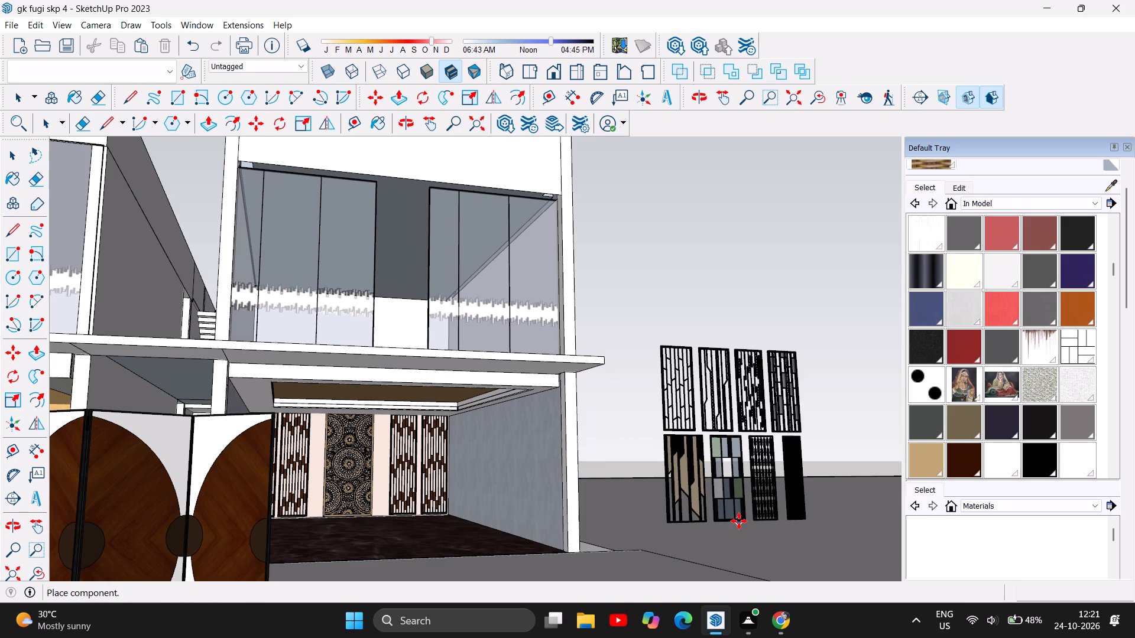
Explode the placed panel collection into separate panels.
scroll(798, 530, up, 4)
right_click(673, 455)
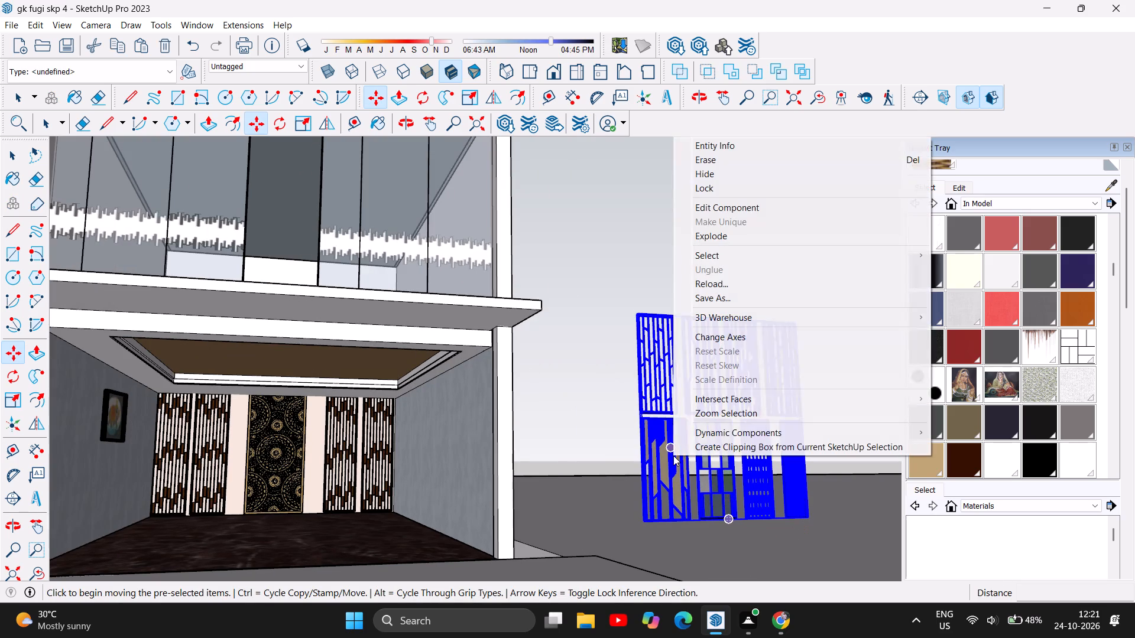
click(730, 234)
Examine the separate panels, comparing the beige slatted and the coloured glass designs for use in the room.
scroll(728, 525, up, 4)
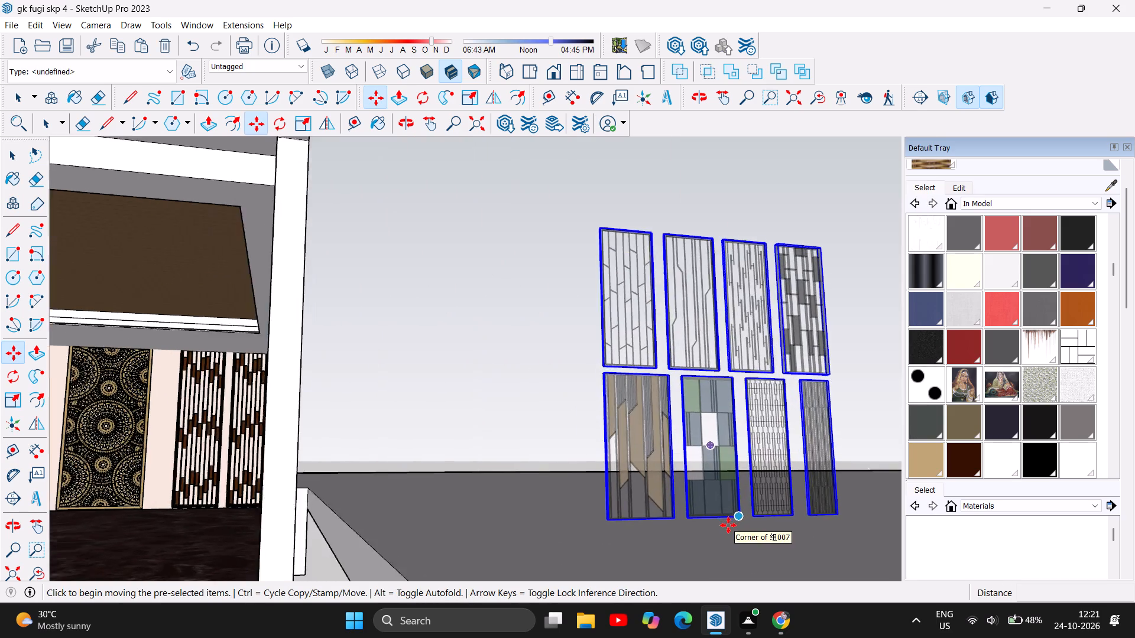
scroll(728, 525, up, 6)
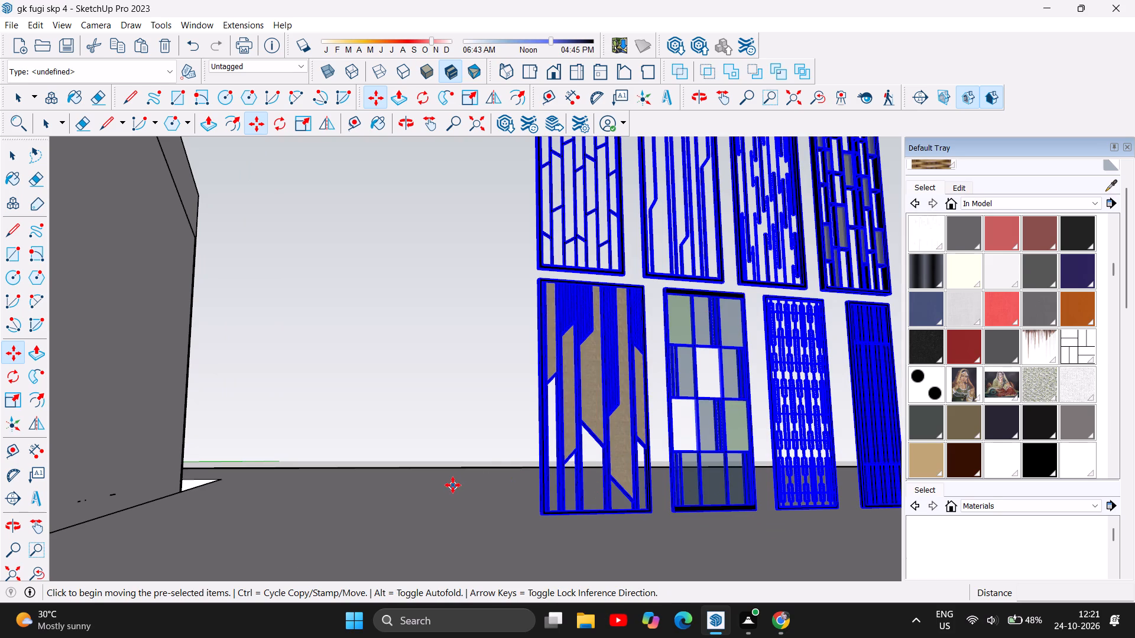
scroll(452, 484, down, 3)
scroll(583, 513, up, 6)
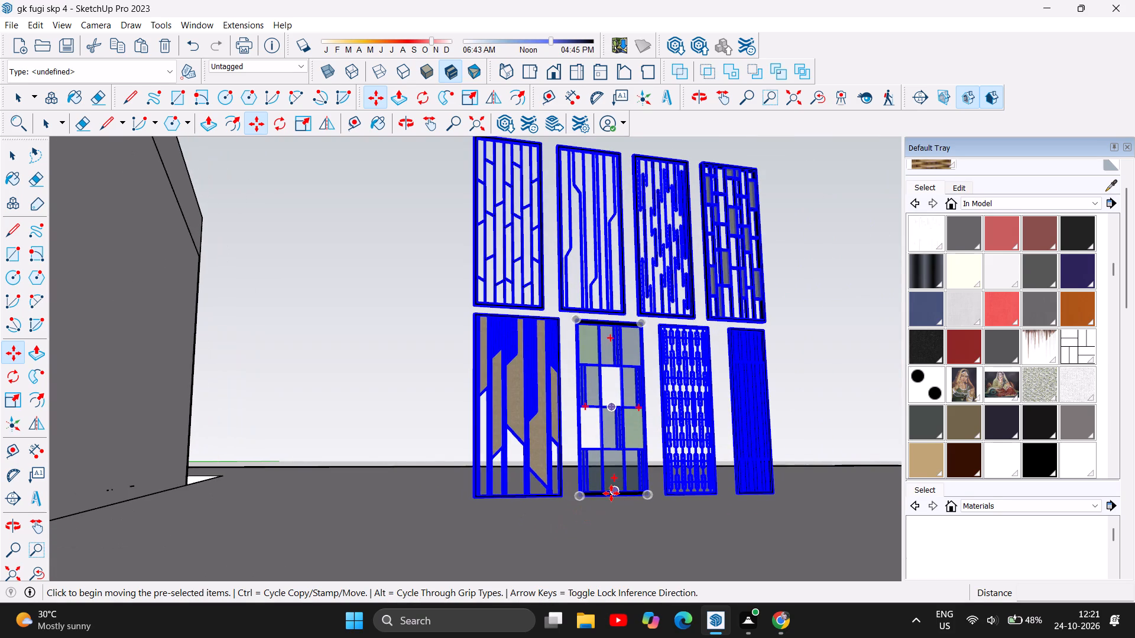
click(17, 161)
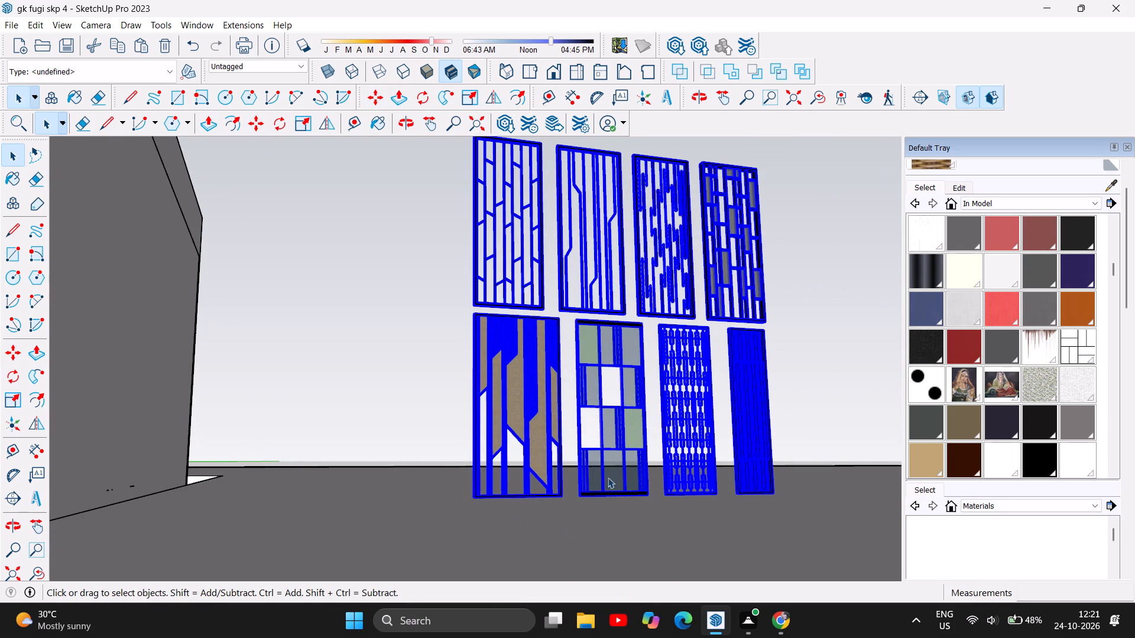
click(606, 500)
click(598, 491)
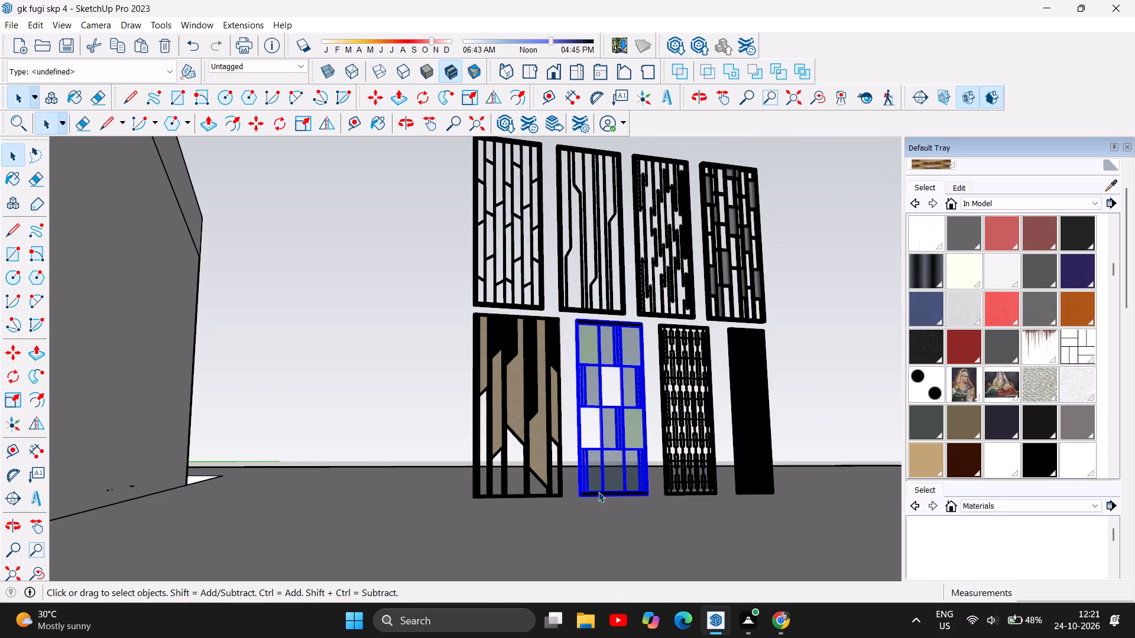
click(551, 482)
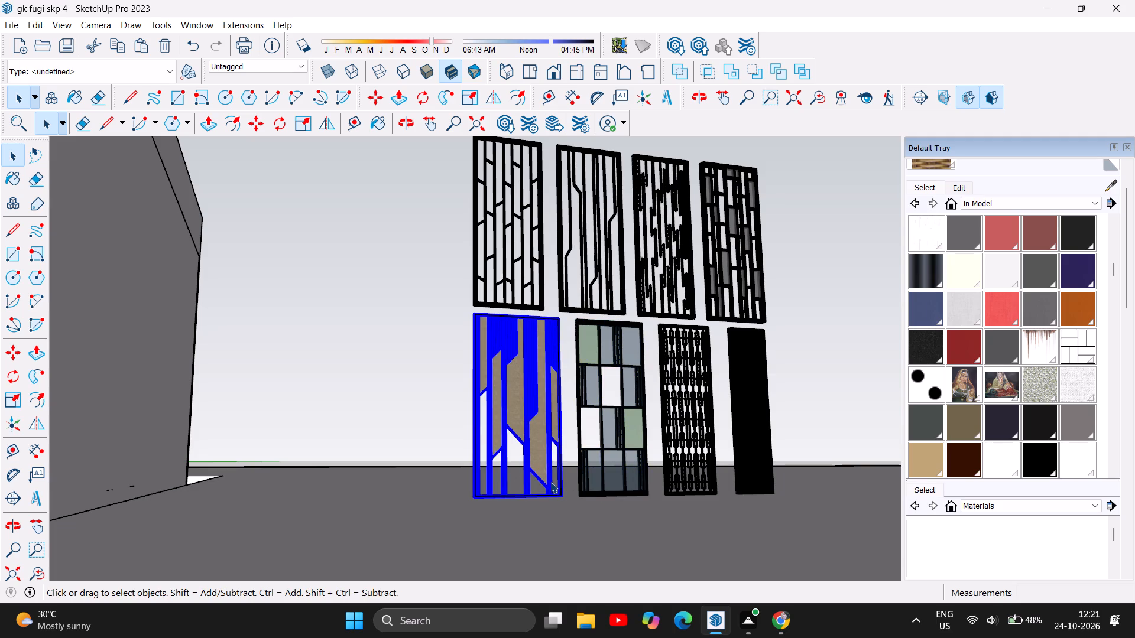
click(619, 498)
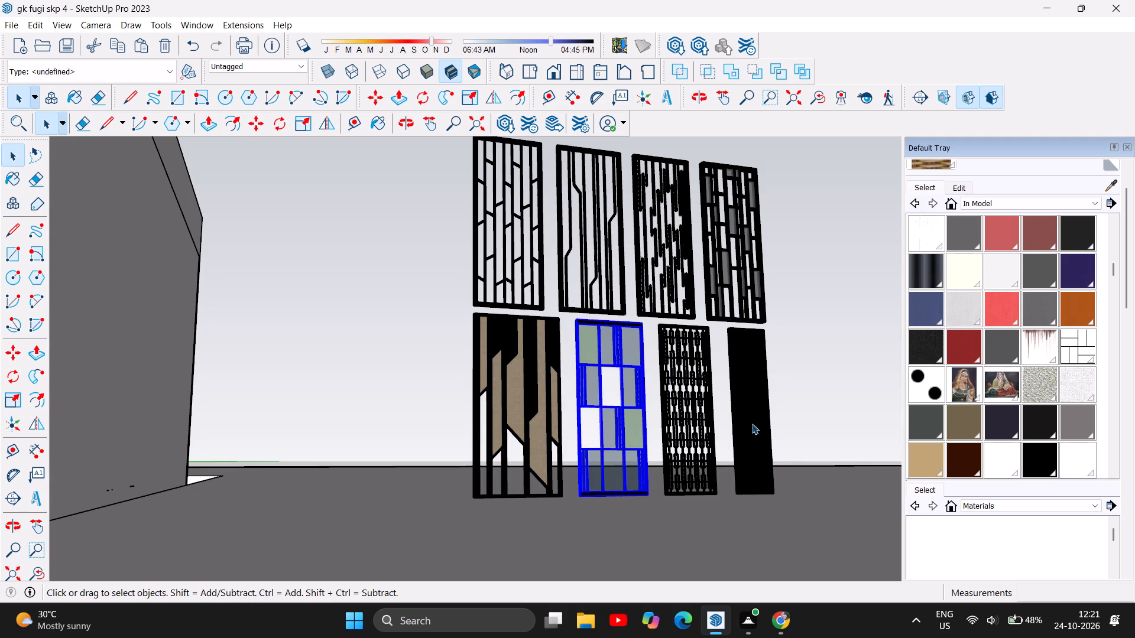
scroll(627, 493, up, 10)
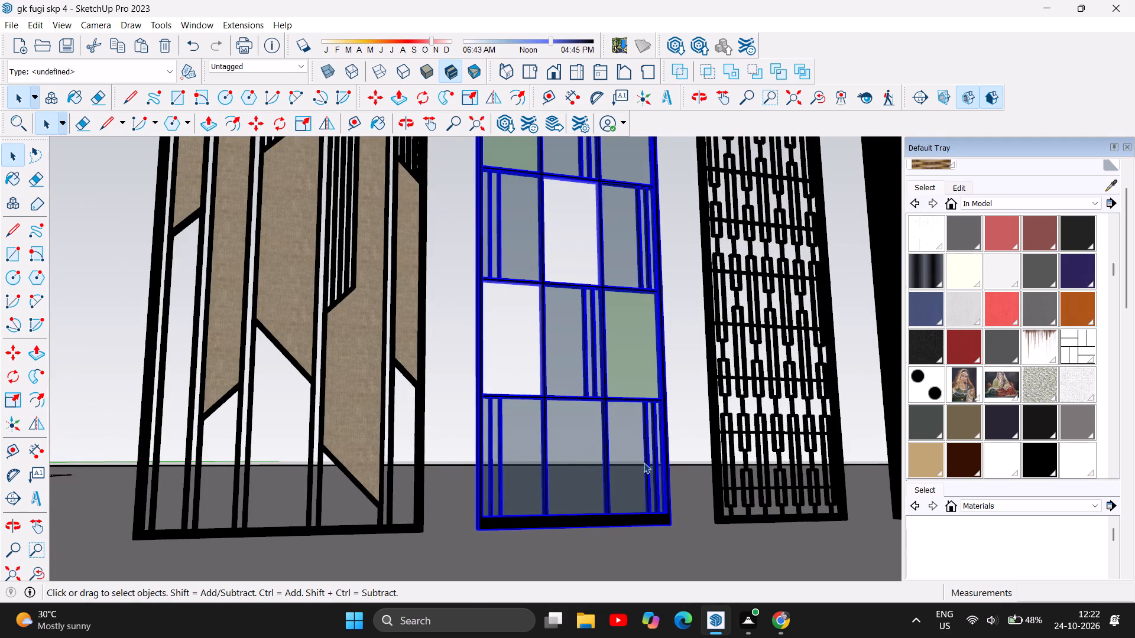
scroll(593, 393, down, 6)
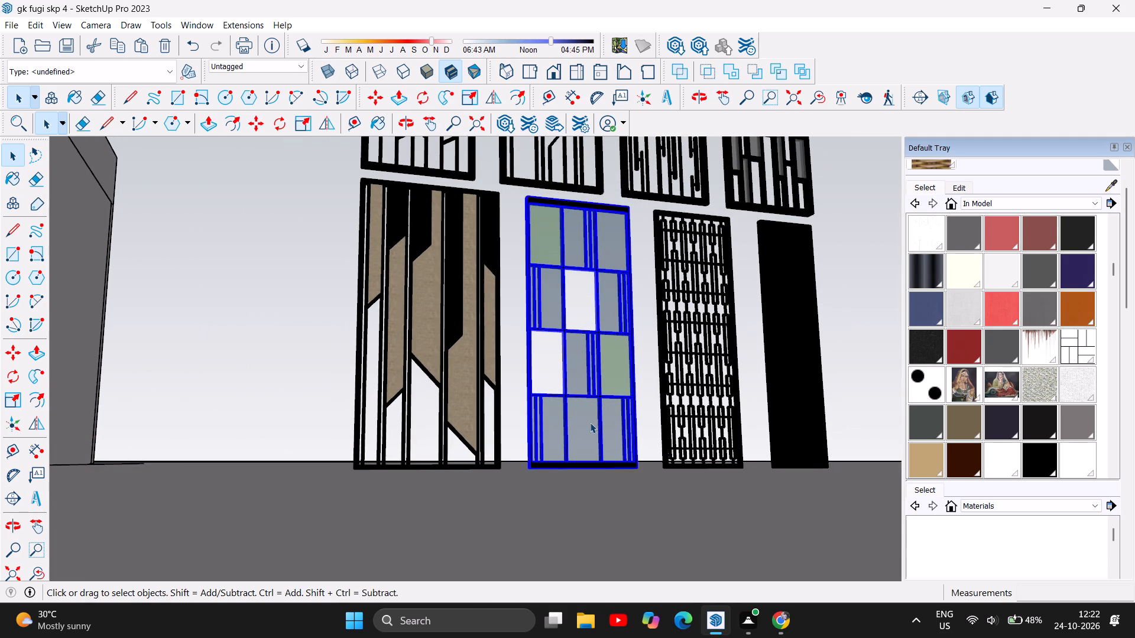
Move the beige panel with diagonal slats about 34' 4" by its lower corner into the front opening of the room.
click(460, 437)
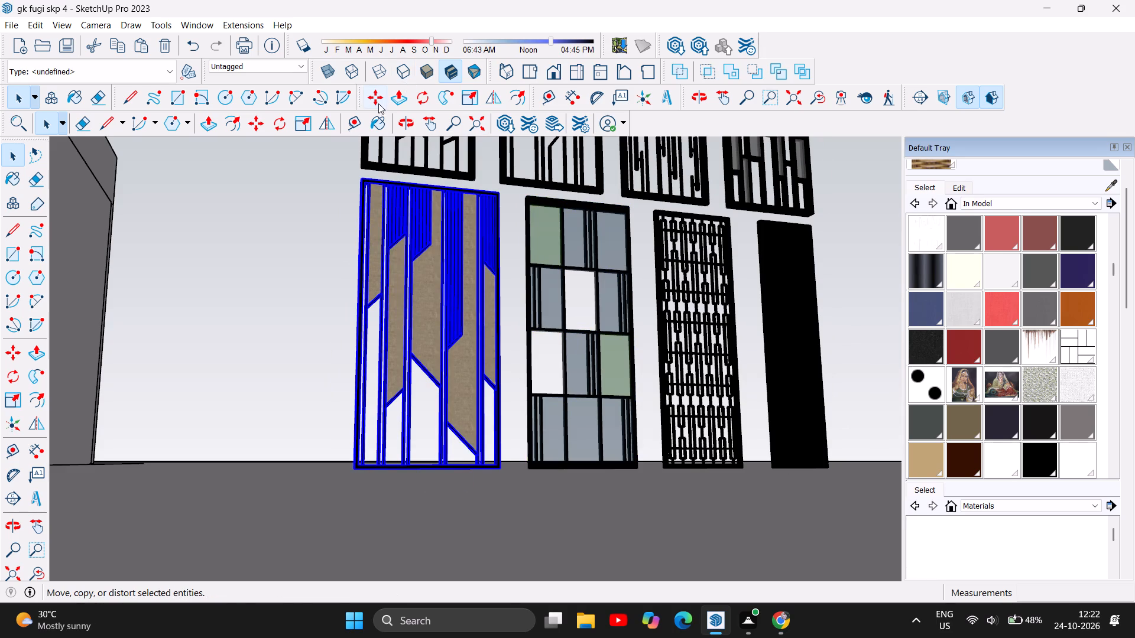
click(378, 97)
click(356, 468)
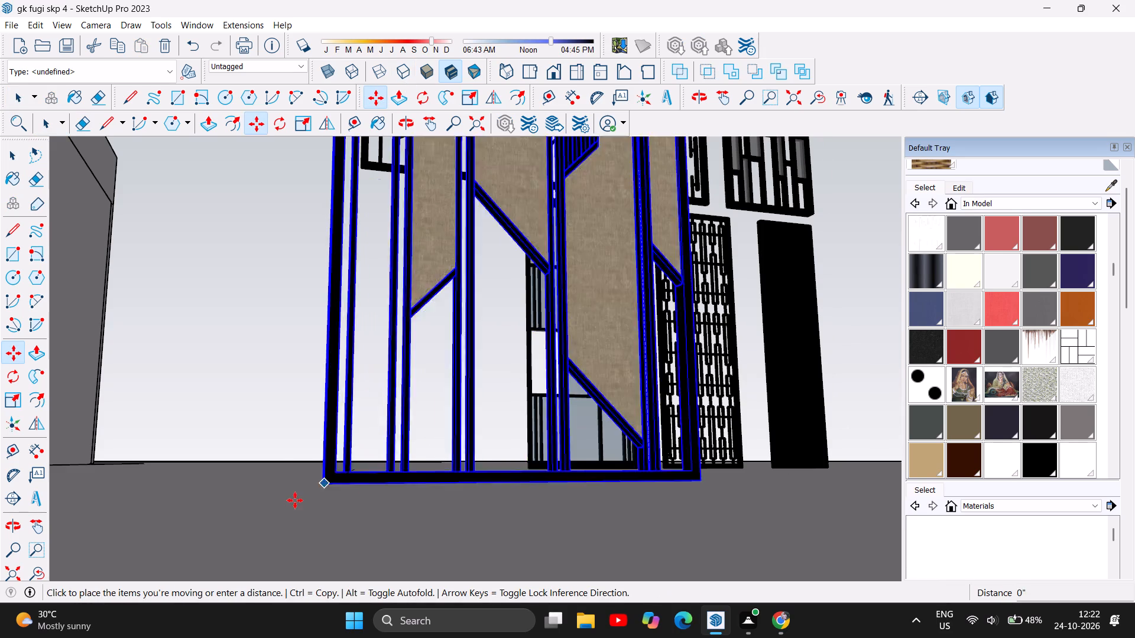
scroll(304, 495, down, 3)
scroll(500, 483, down, 6)
scroll(584, 485, down, 2)
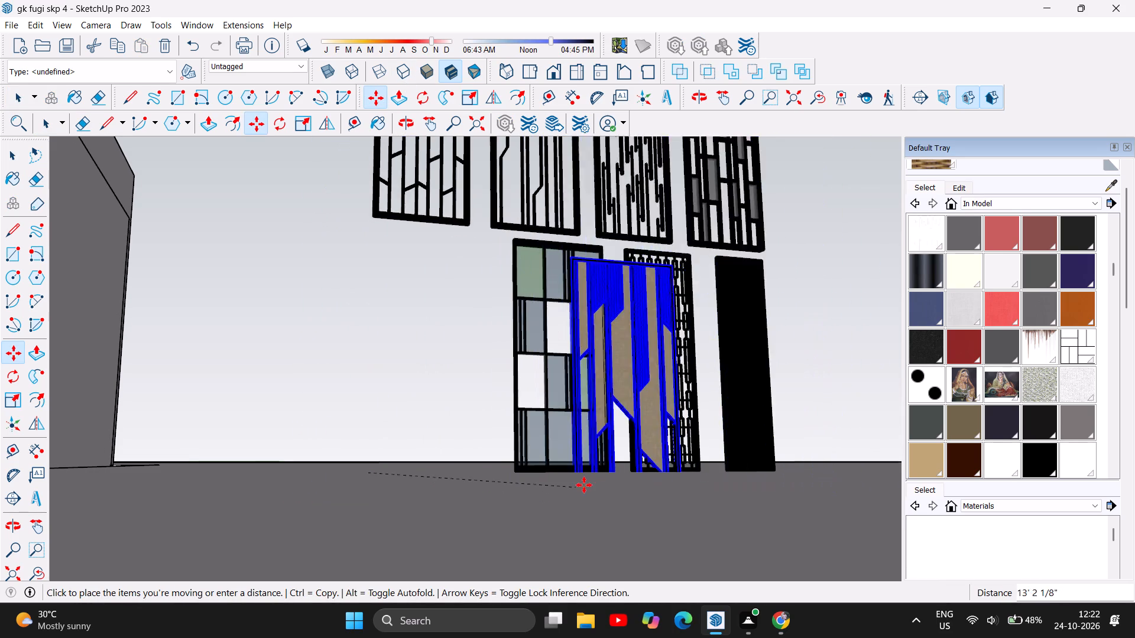
scroll(584, 485, down, 9)
scroll(686, 476, down, 11)
scroll(747, 483, down, 5)
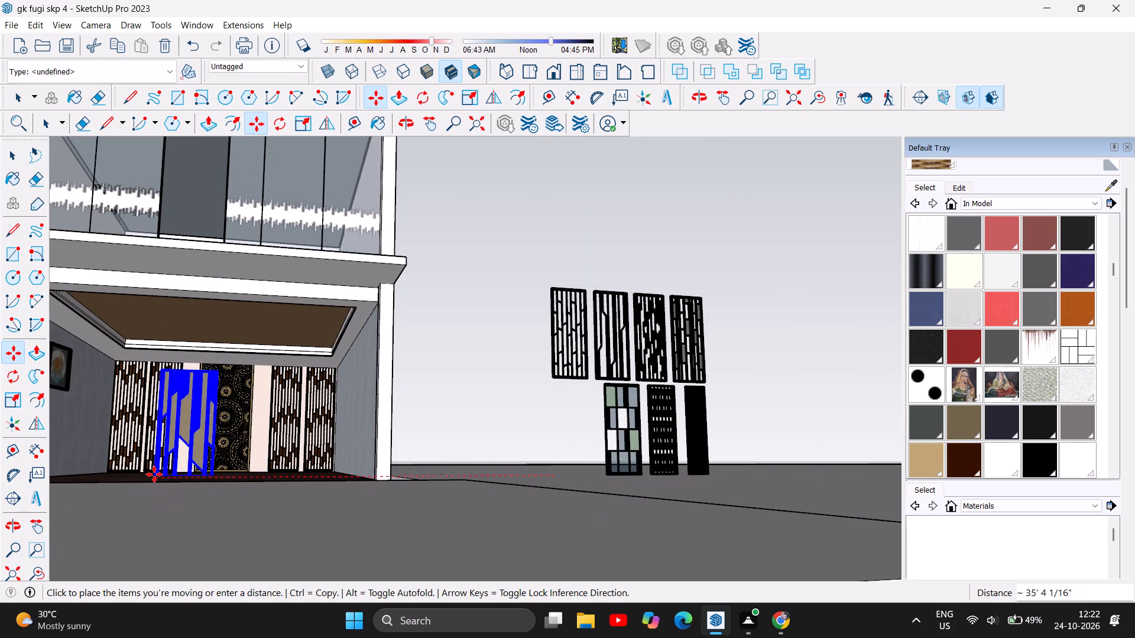
click(145, 480)
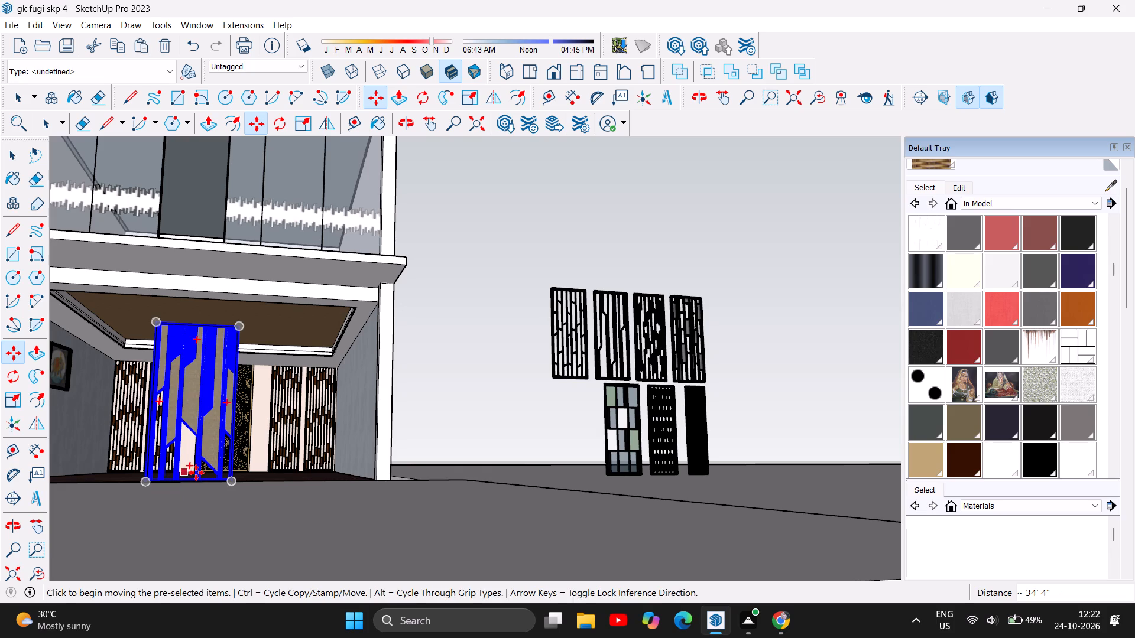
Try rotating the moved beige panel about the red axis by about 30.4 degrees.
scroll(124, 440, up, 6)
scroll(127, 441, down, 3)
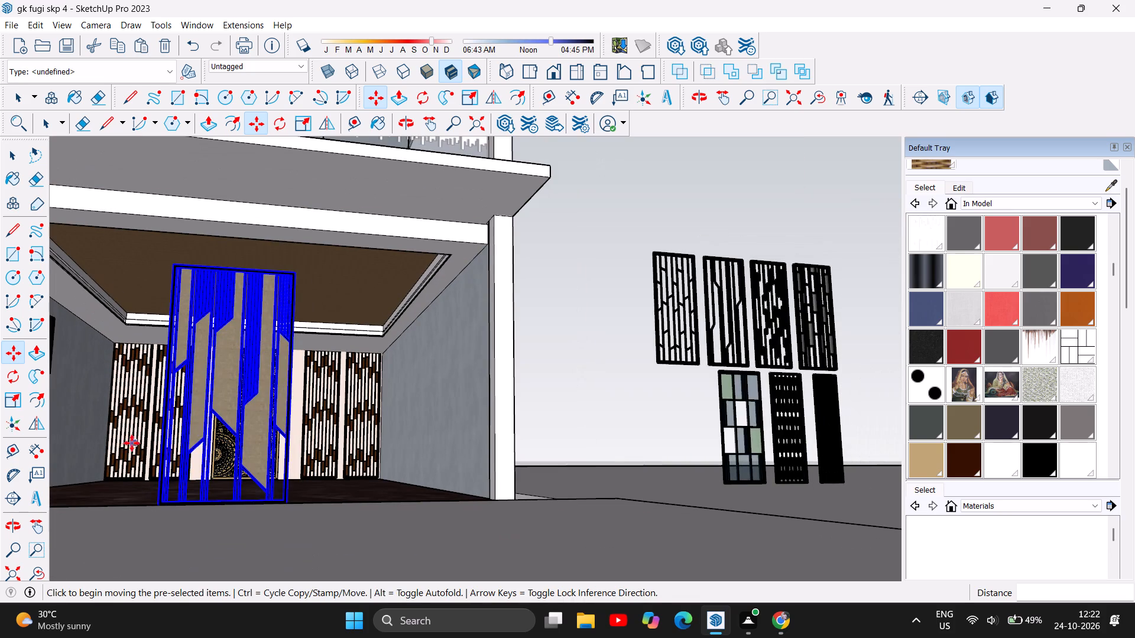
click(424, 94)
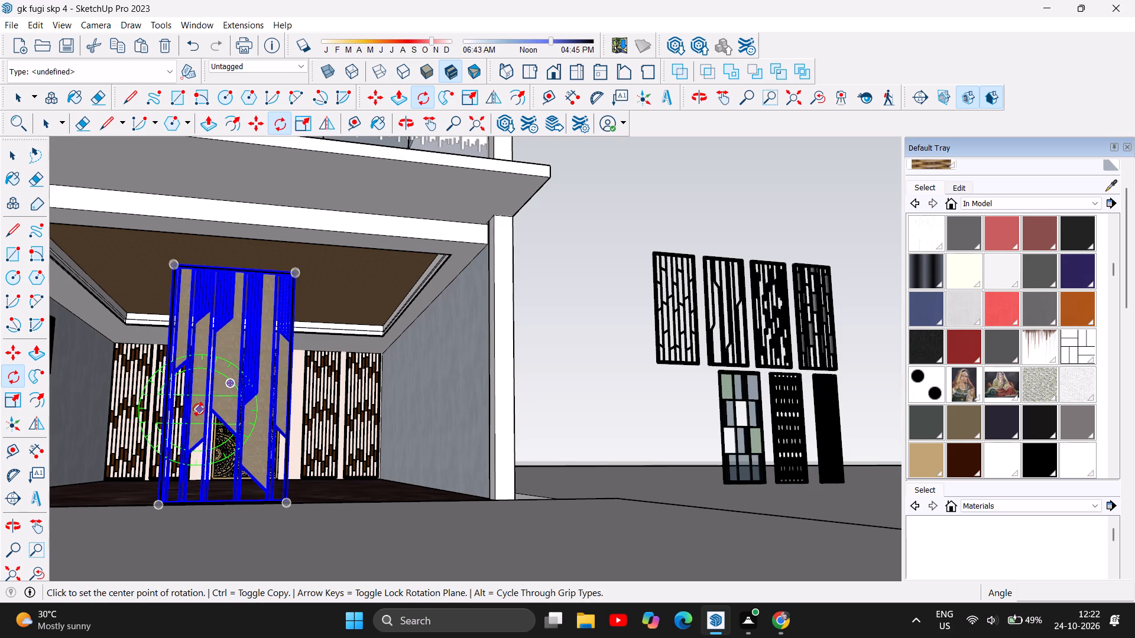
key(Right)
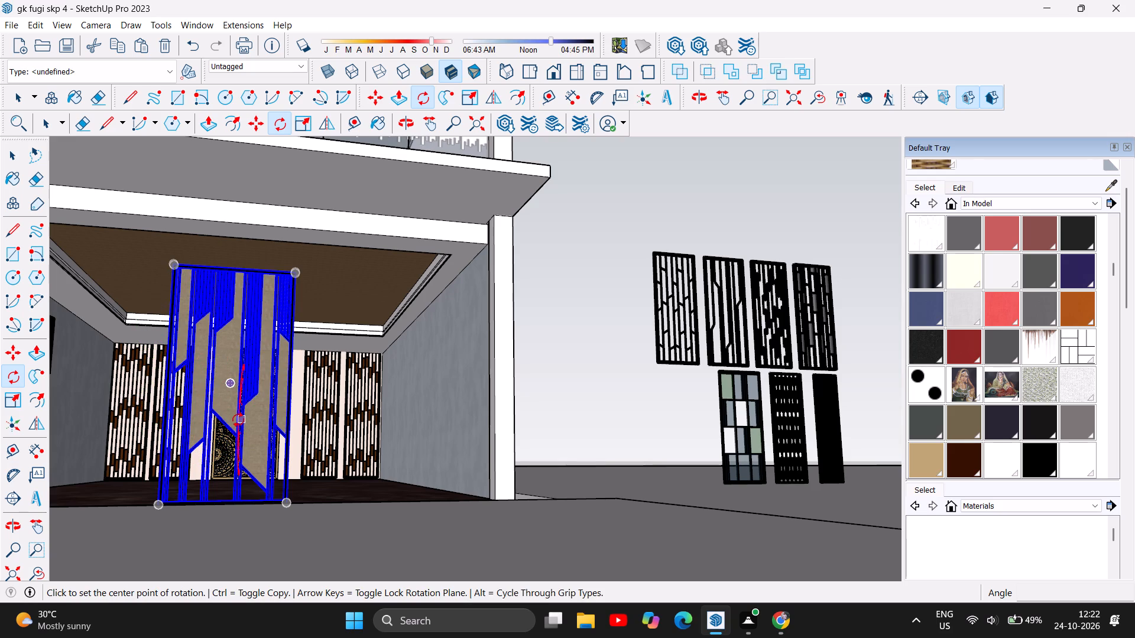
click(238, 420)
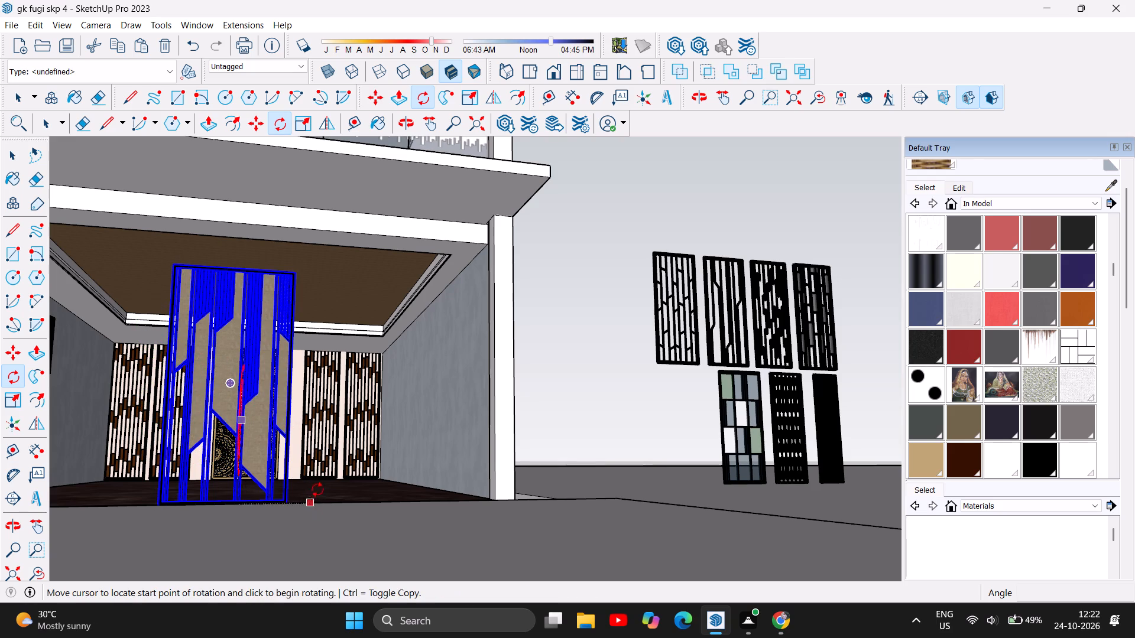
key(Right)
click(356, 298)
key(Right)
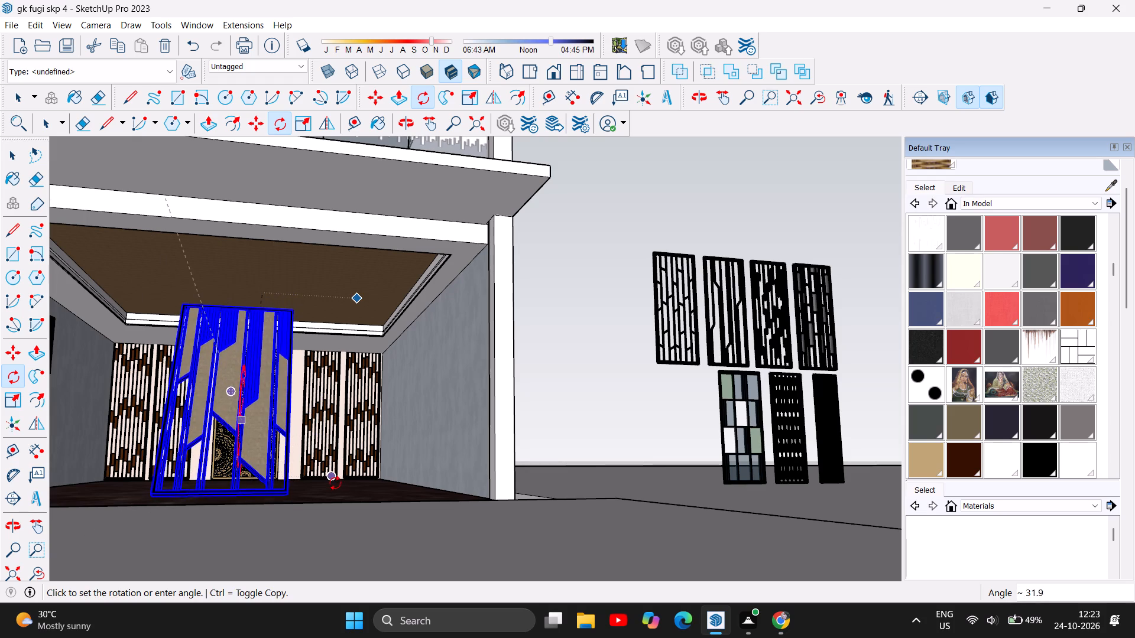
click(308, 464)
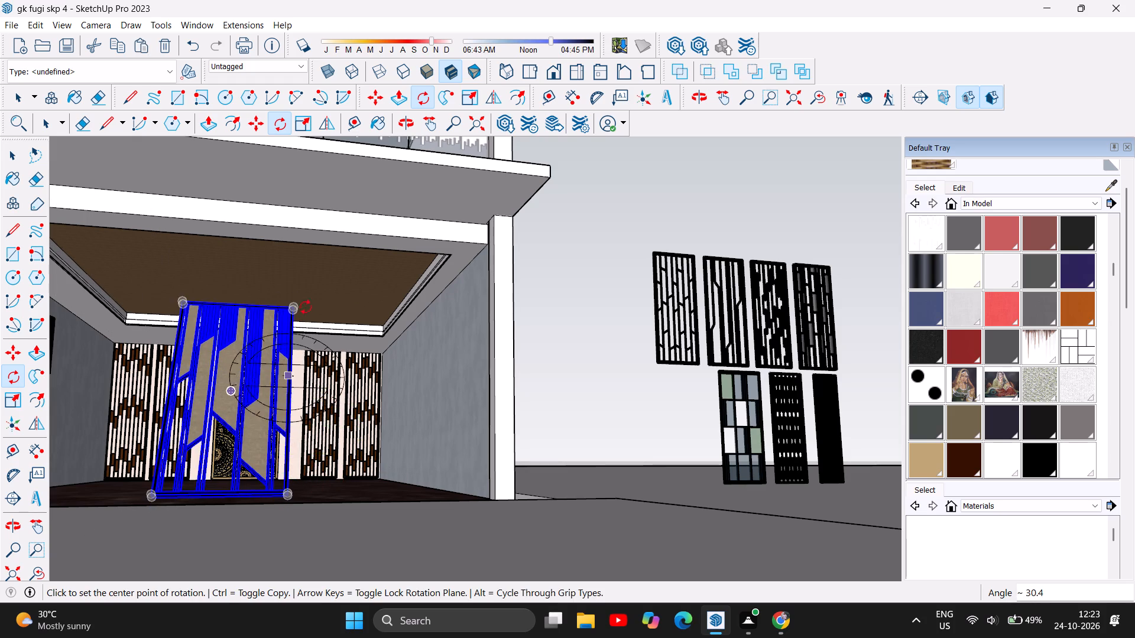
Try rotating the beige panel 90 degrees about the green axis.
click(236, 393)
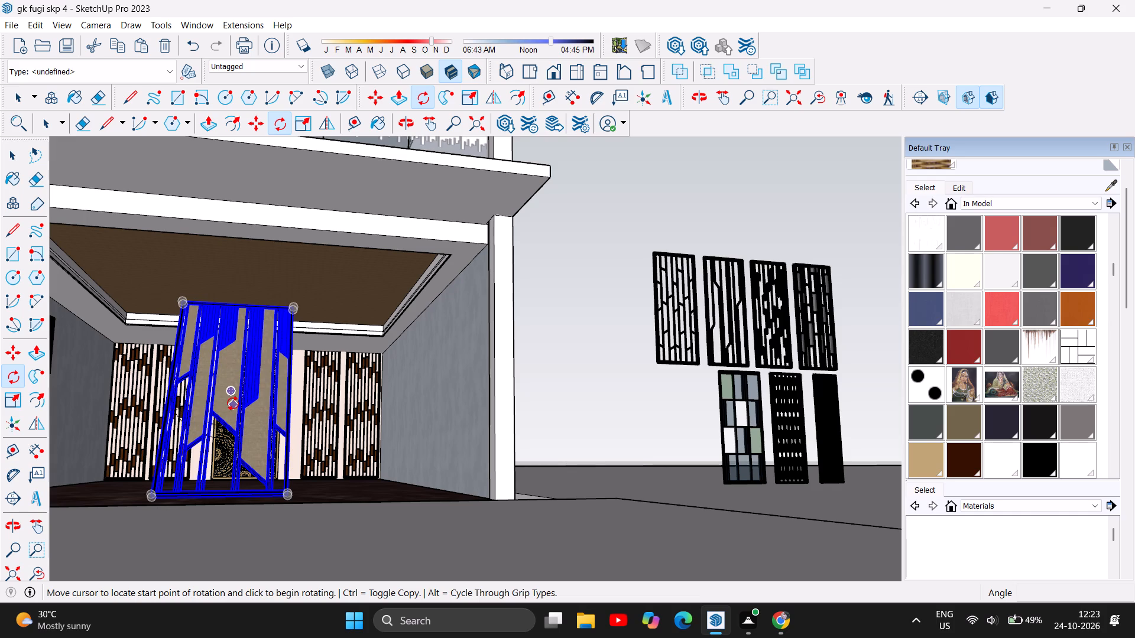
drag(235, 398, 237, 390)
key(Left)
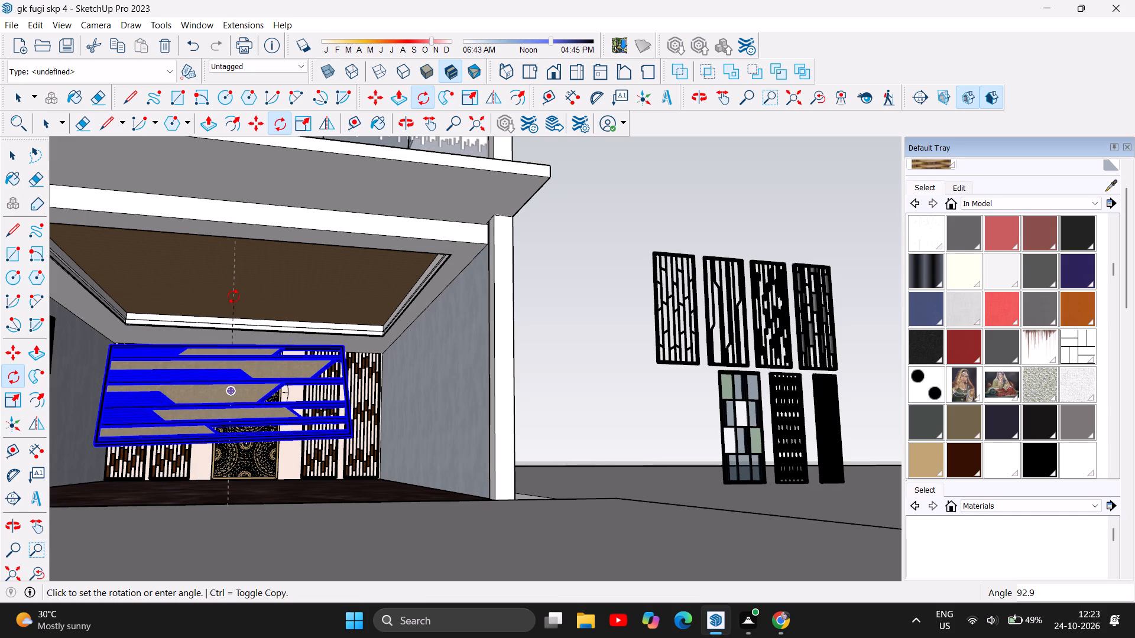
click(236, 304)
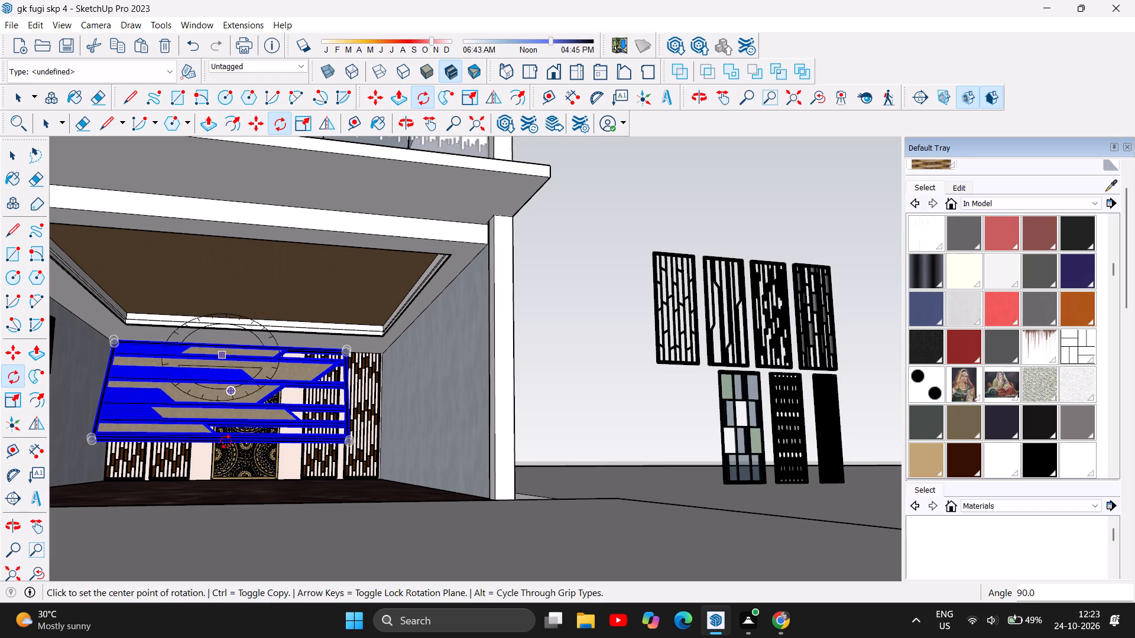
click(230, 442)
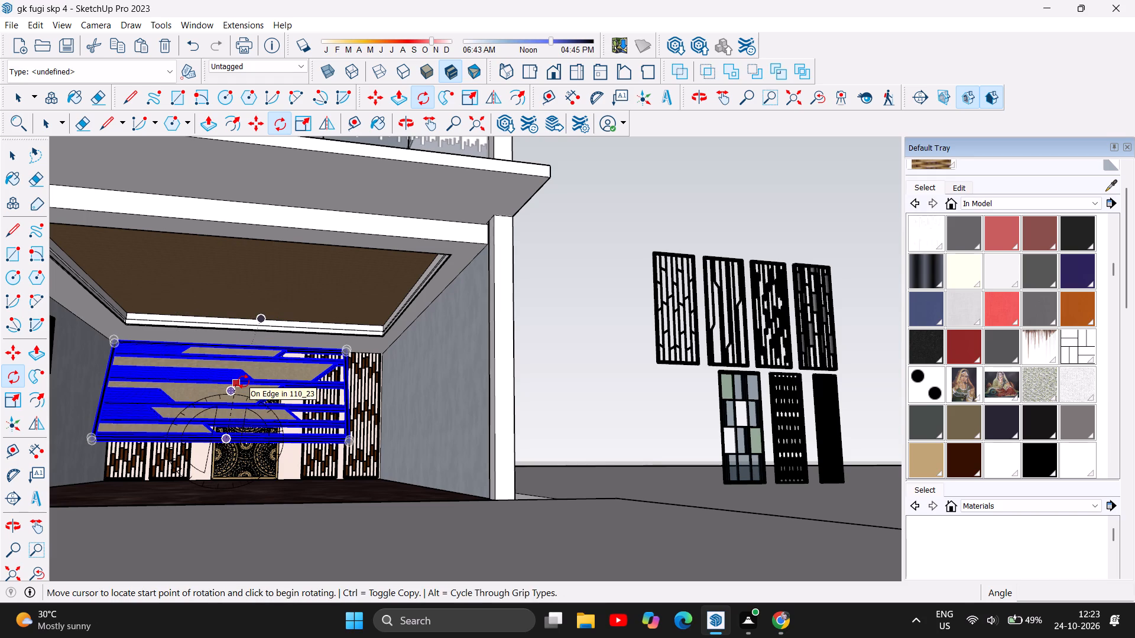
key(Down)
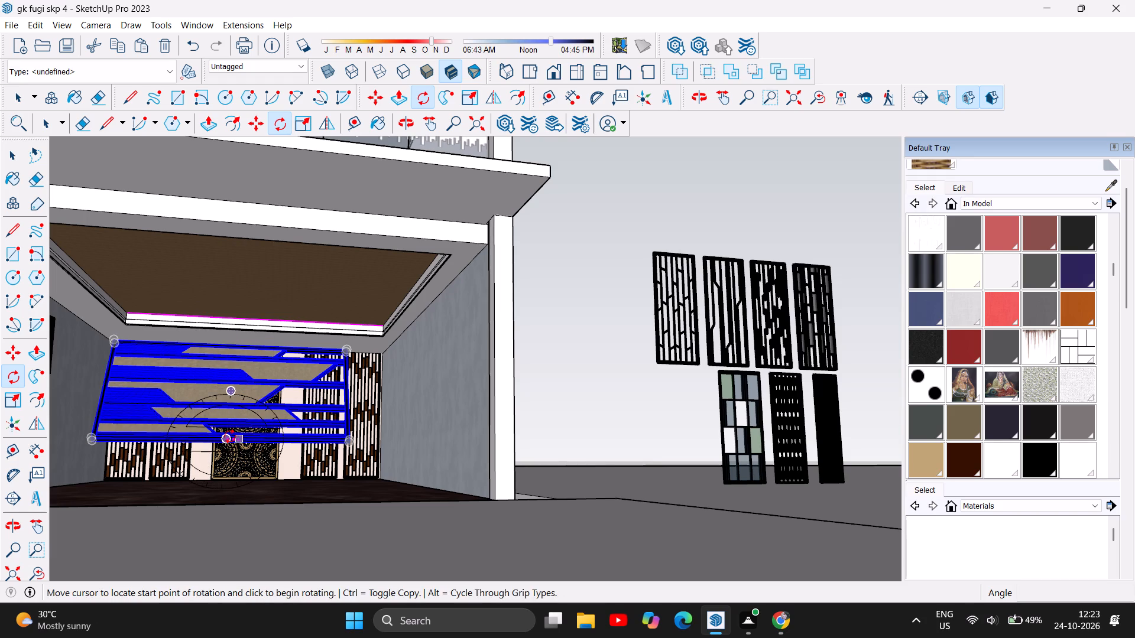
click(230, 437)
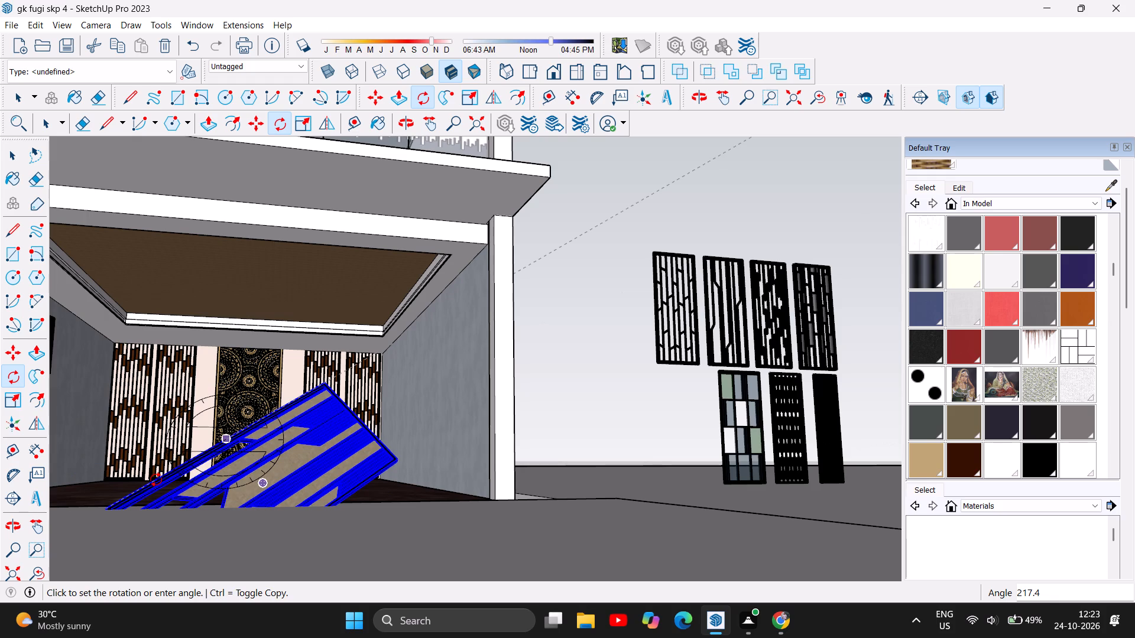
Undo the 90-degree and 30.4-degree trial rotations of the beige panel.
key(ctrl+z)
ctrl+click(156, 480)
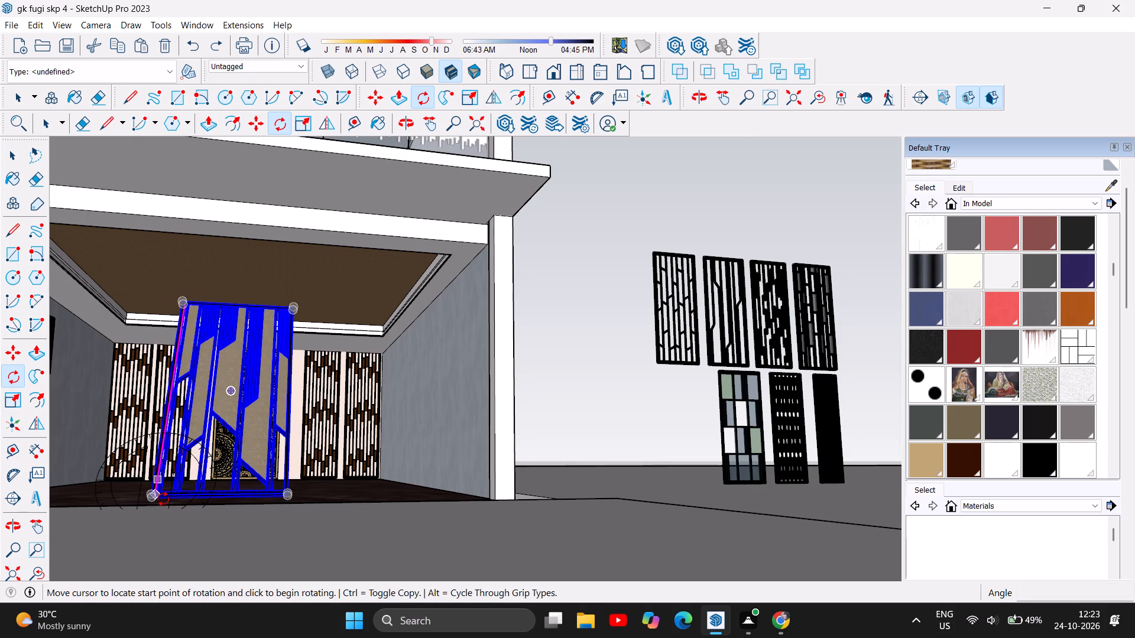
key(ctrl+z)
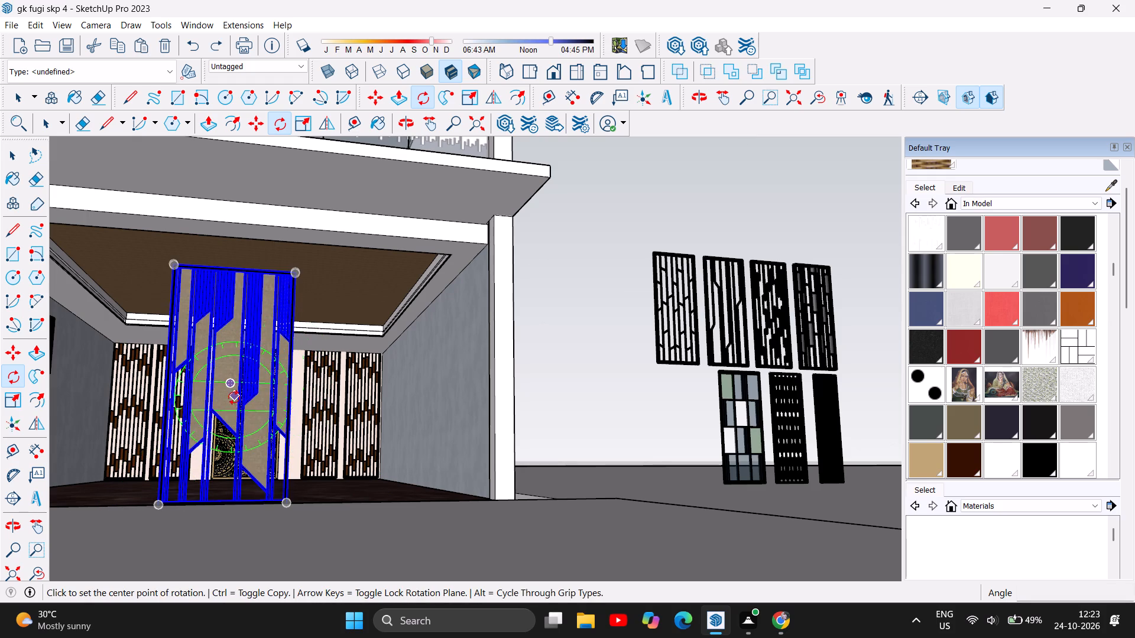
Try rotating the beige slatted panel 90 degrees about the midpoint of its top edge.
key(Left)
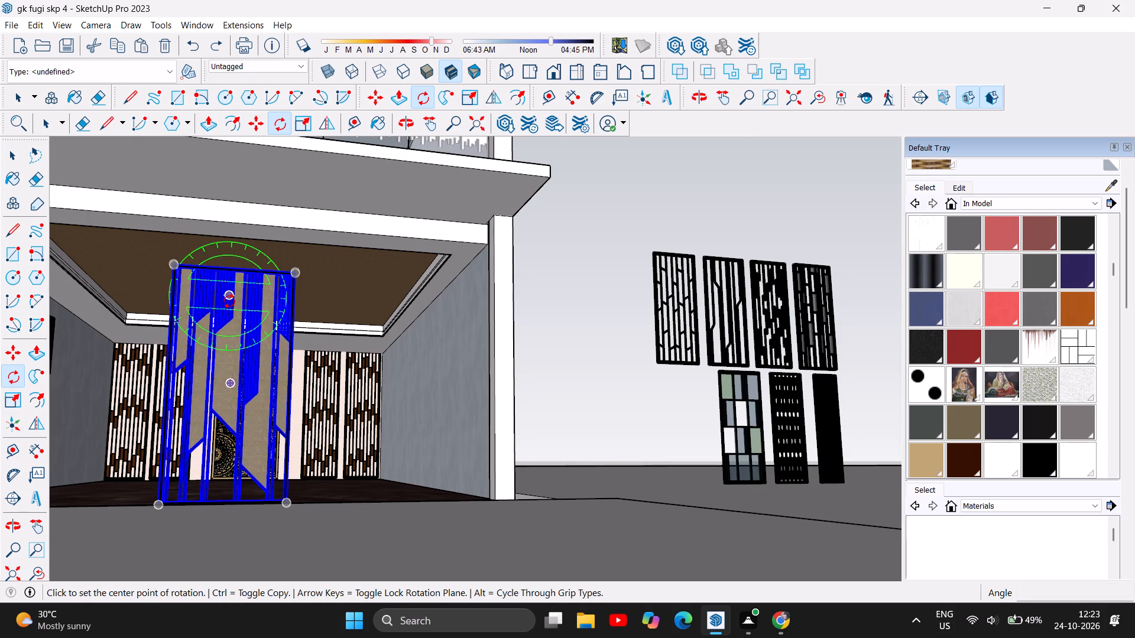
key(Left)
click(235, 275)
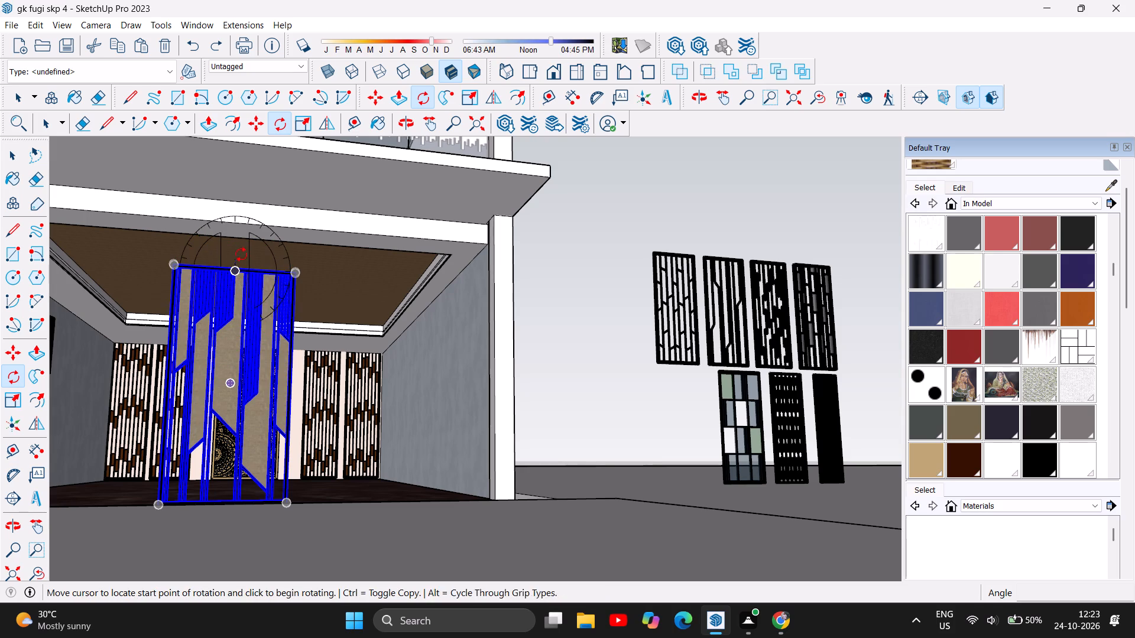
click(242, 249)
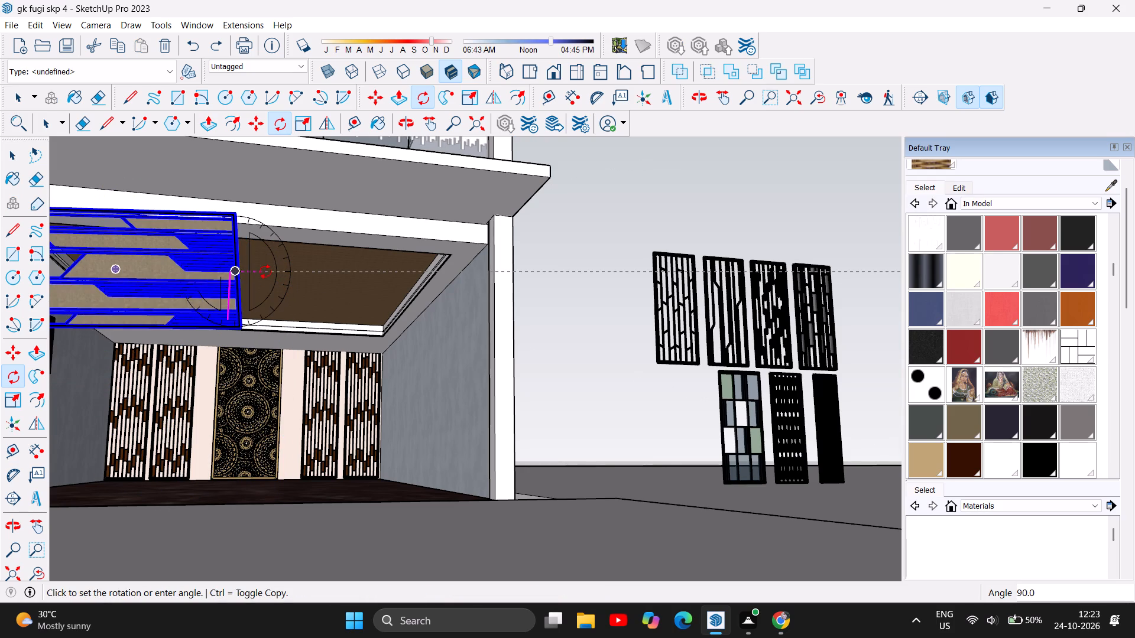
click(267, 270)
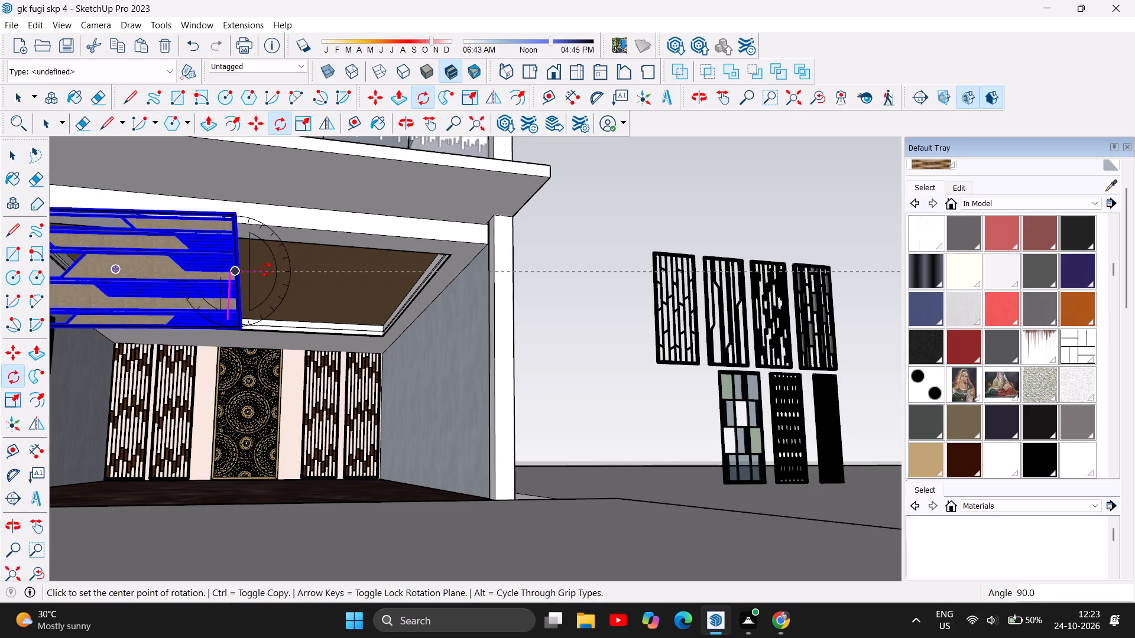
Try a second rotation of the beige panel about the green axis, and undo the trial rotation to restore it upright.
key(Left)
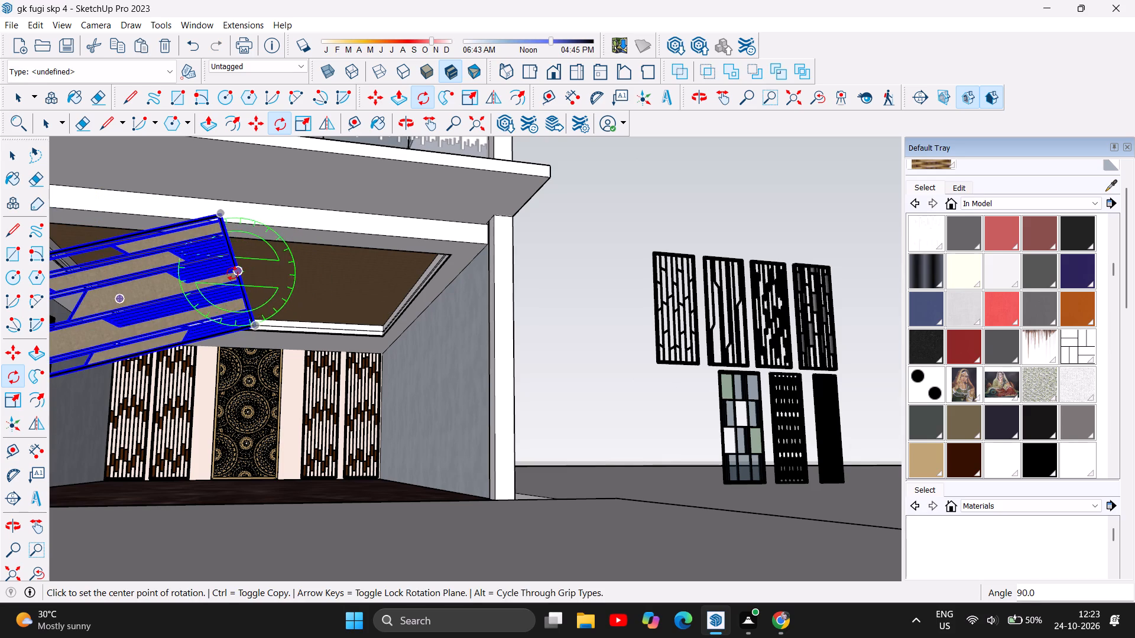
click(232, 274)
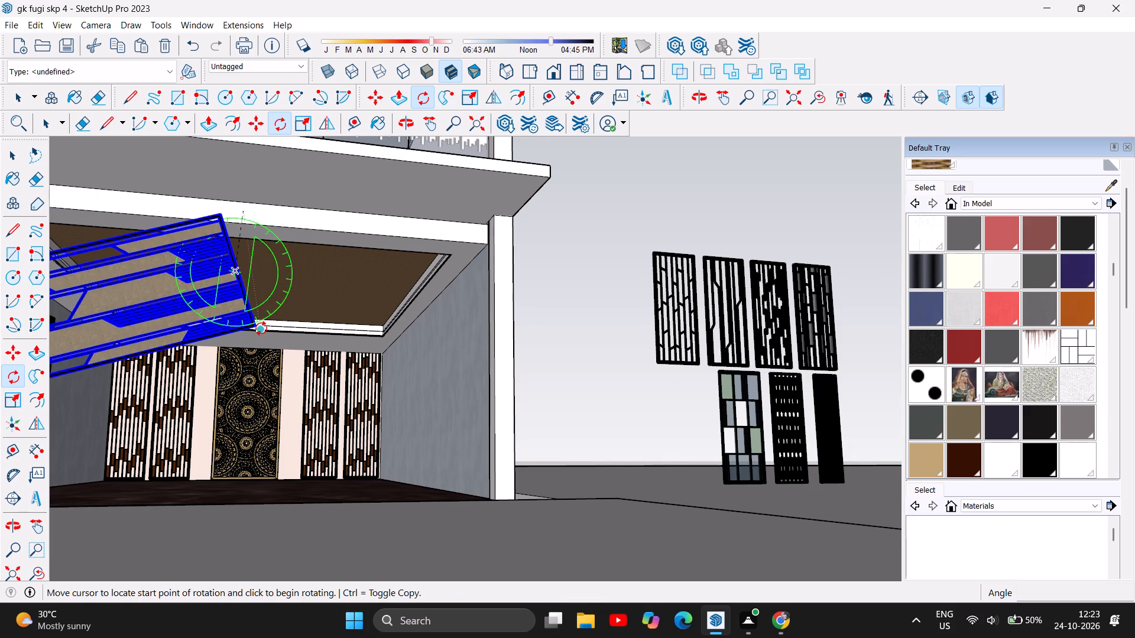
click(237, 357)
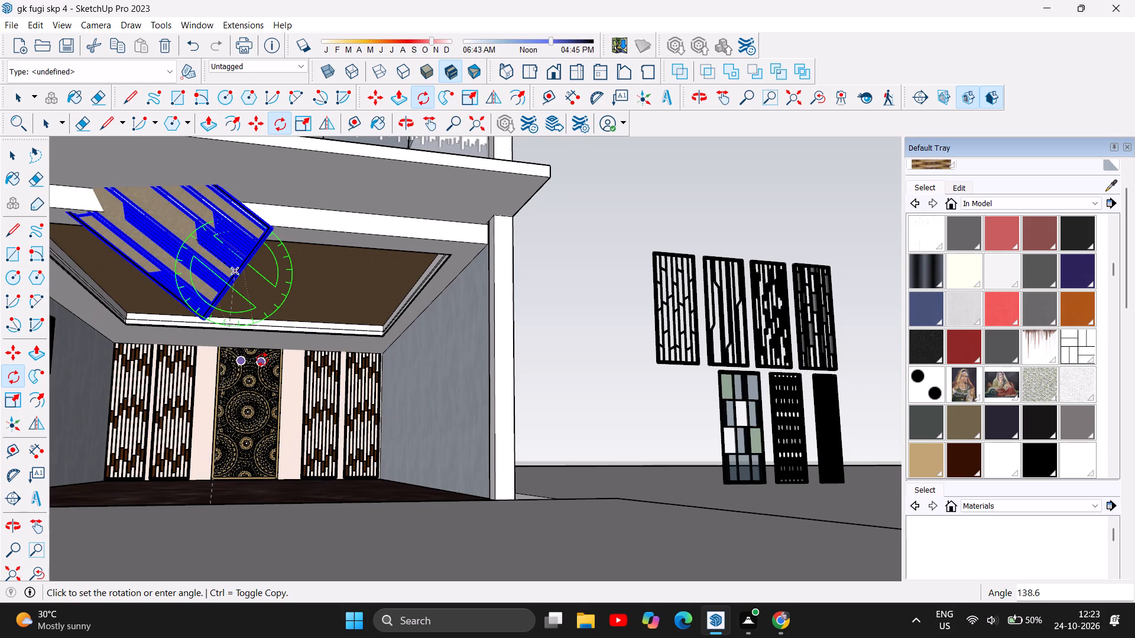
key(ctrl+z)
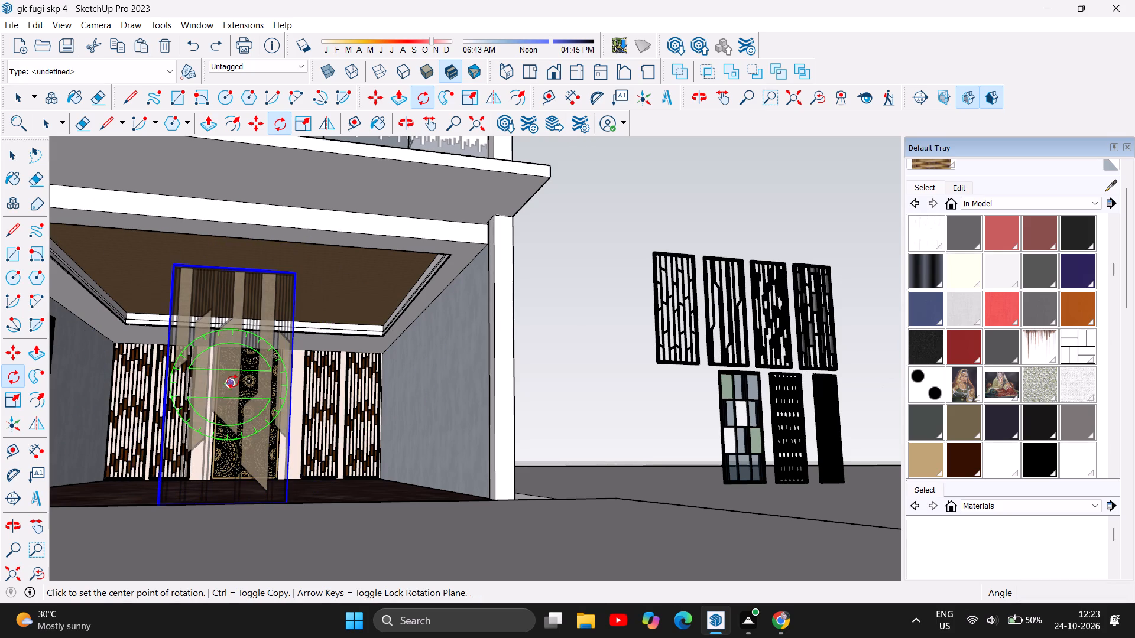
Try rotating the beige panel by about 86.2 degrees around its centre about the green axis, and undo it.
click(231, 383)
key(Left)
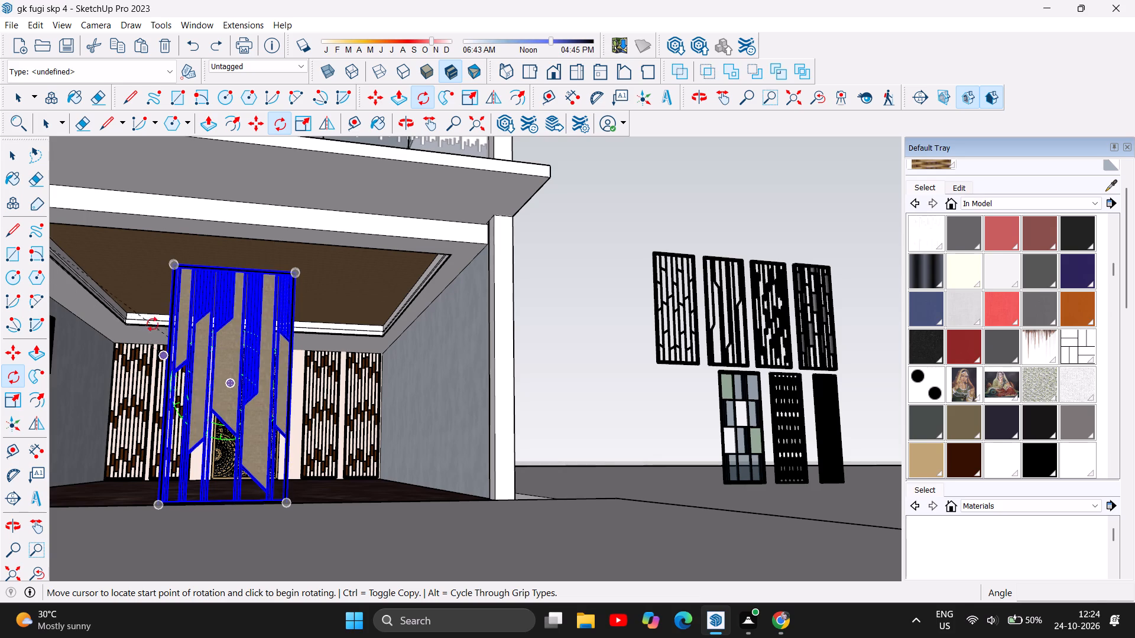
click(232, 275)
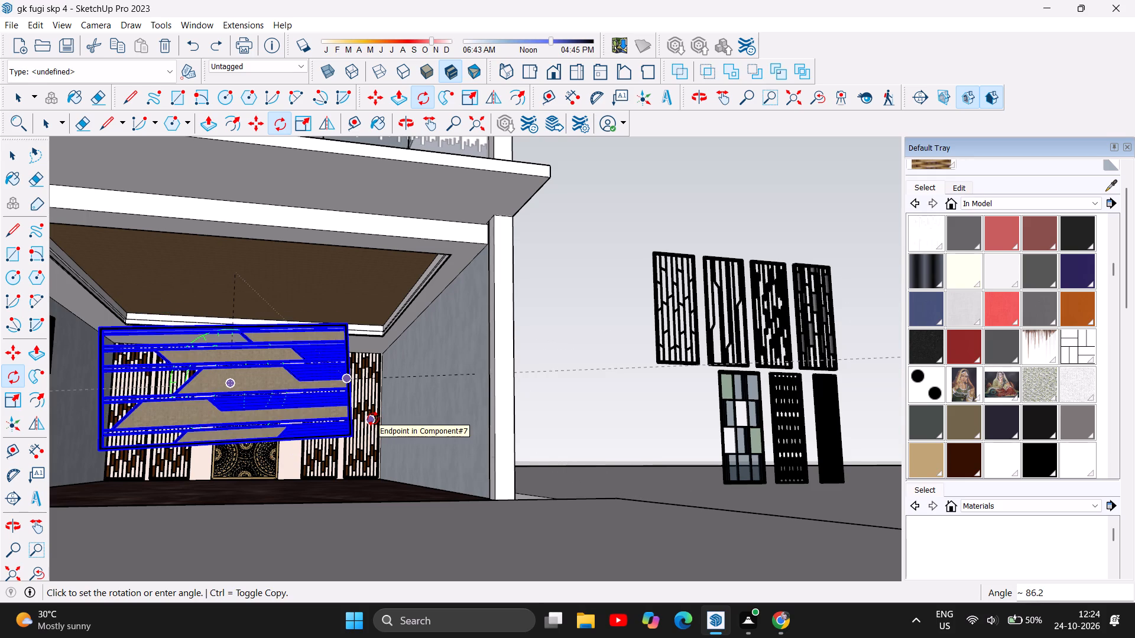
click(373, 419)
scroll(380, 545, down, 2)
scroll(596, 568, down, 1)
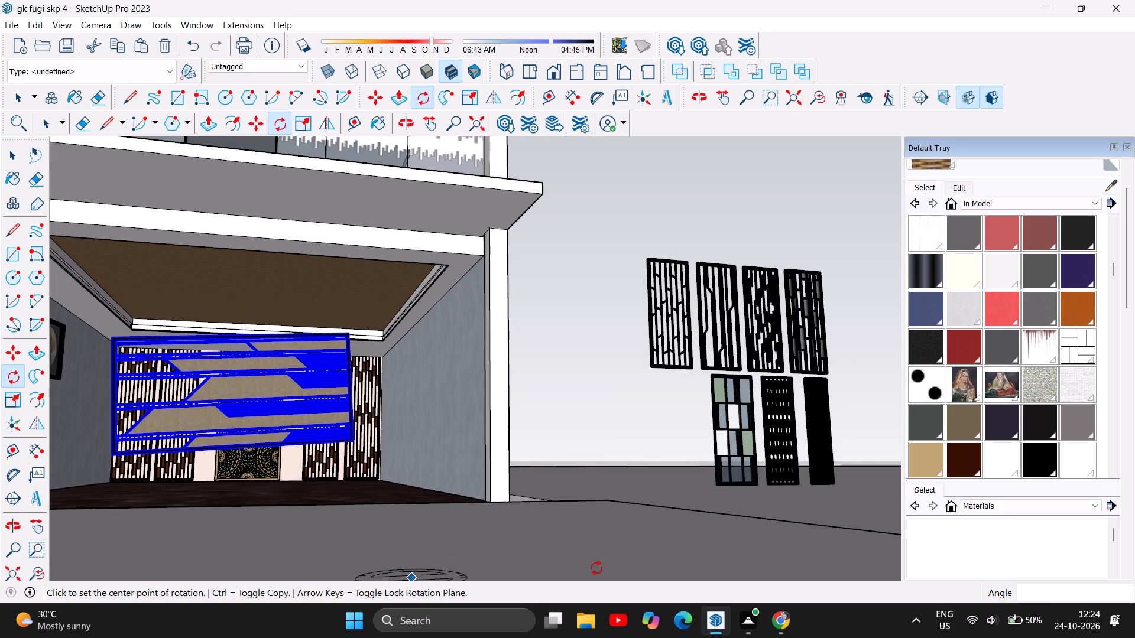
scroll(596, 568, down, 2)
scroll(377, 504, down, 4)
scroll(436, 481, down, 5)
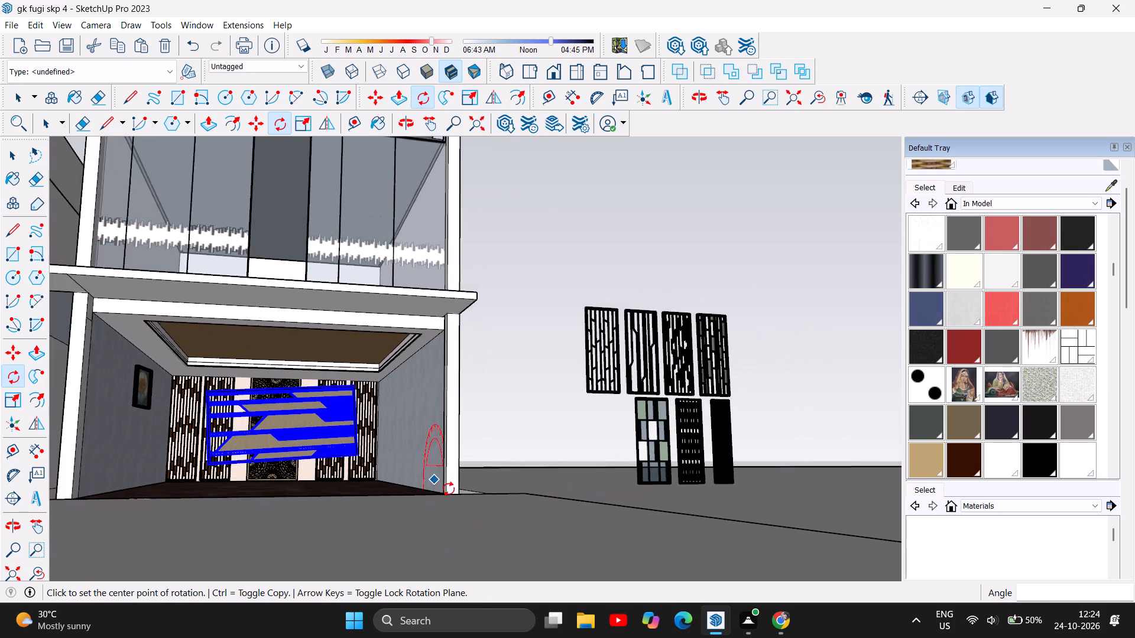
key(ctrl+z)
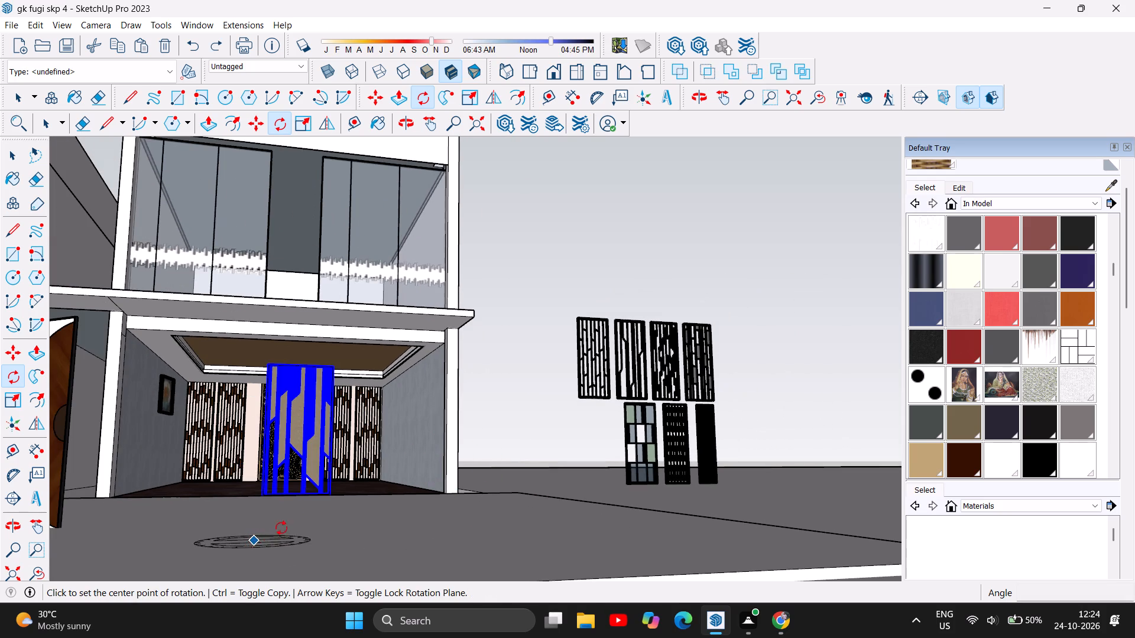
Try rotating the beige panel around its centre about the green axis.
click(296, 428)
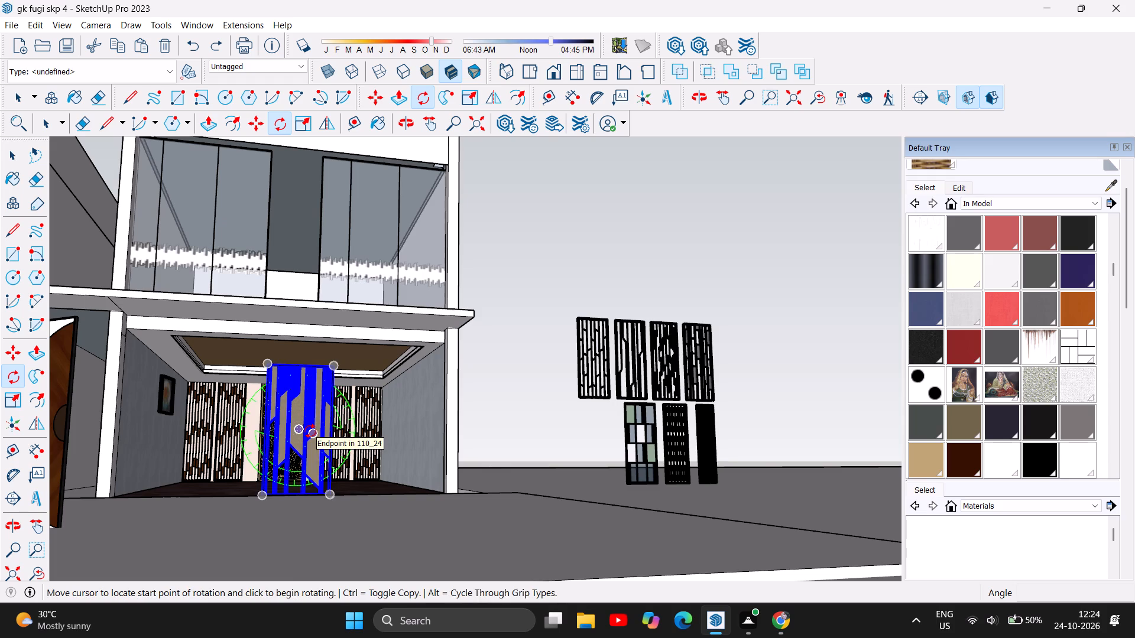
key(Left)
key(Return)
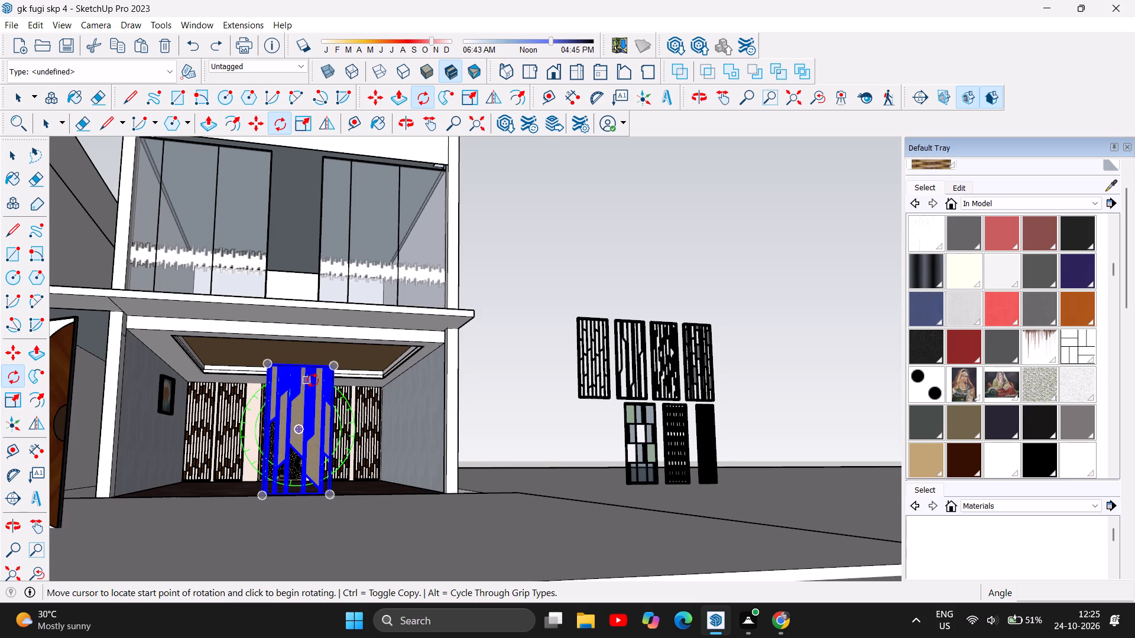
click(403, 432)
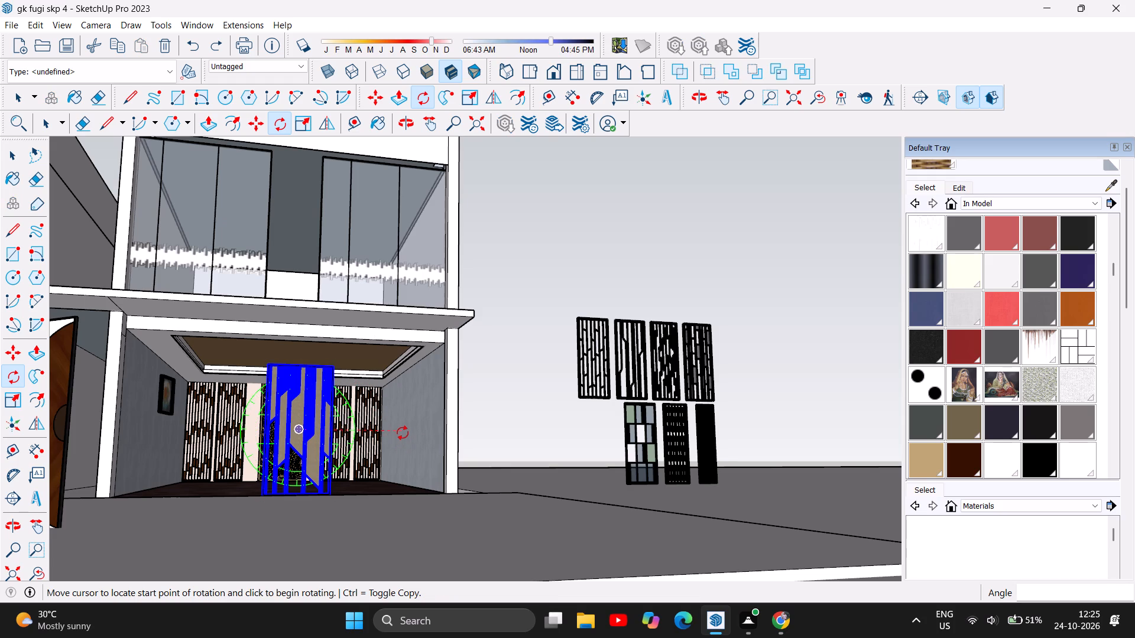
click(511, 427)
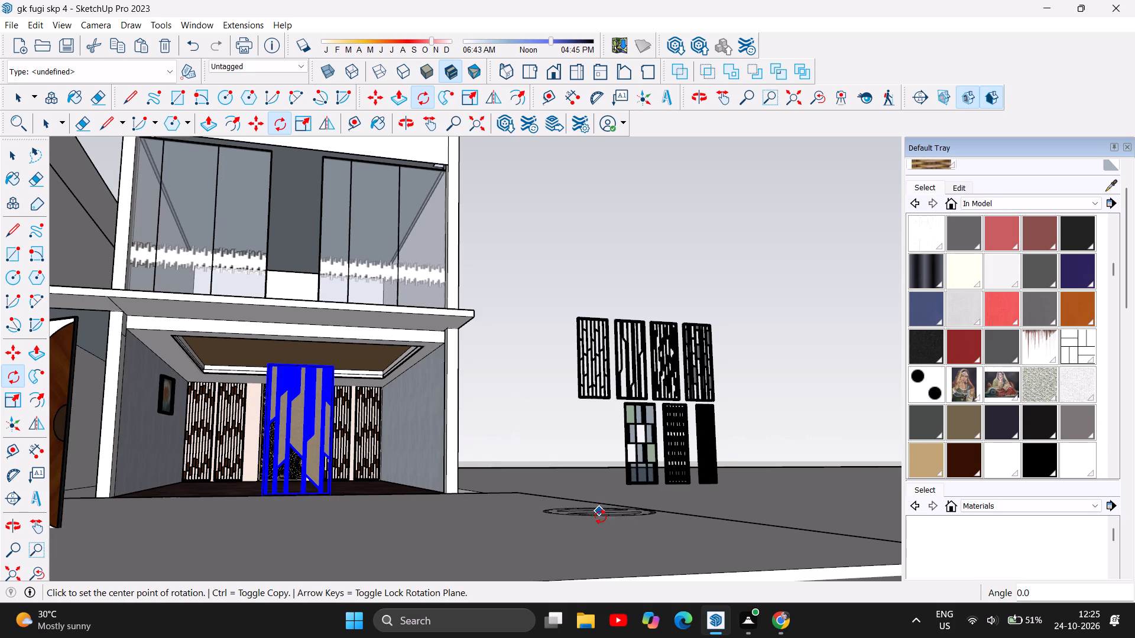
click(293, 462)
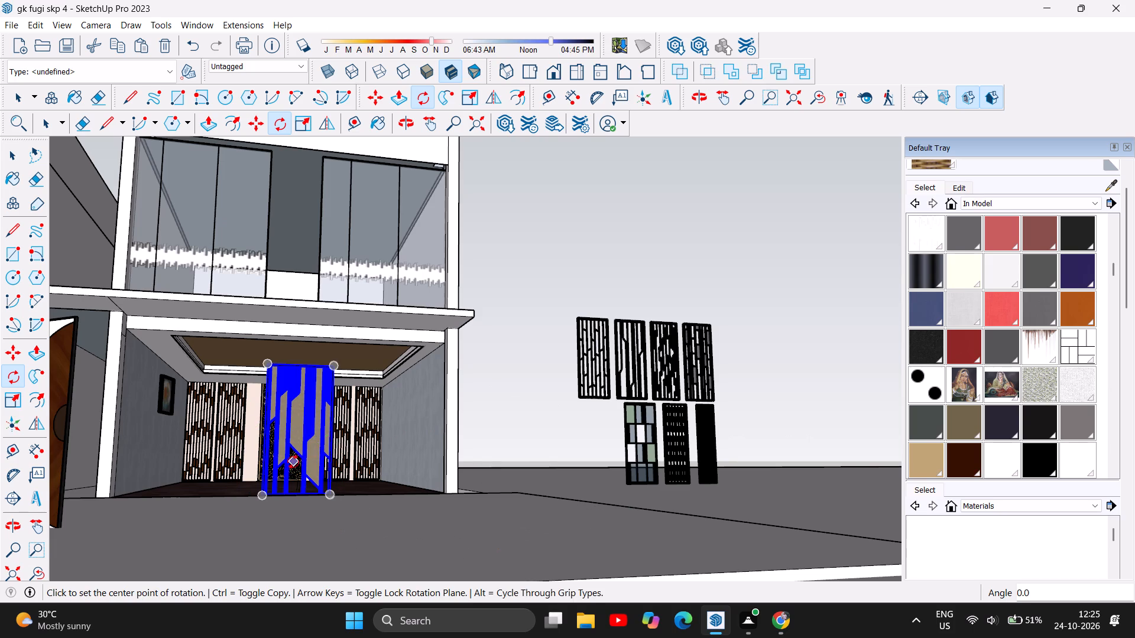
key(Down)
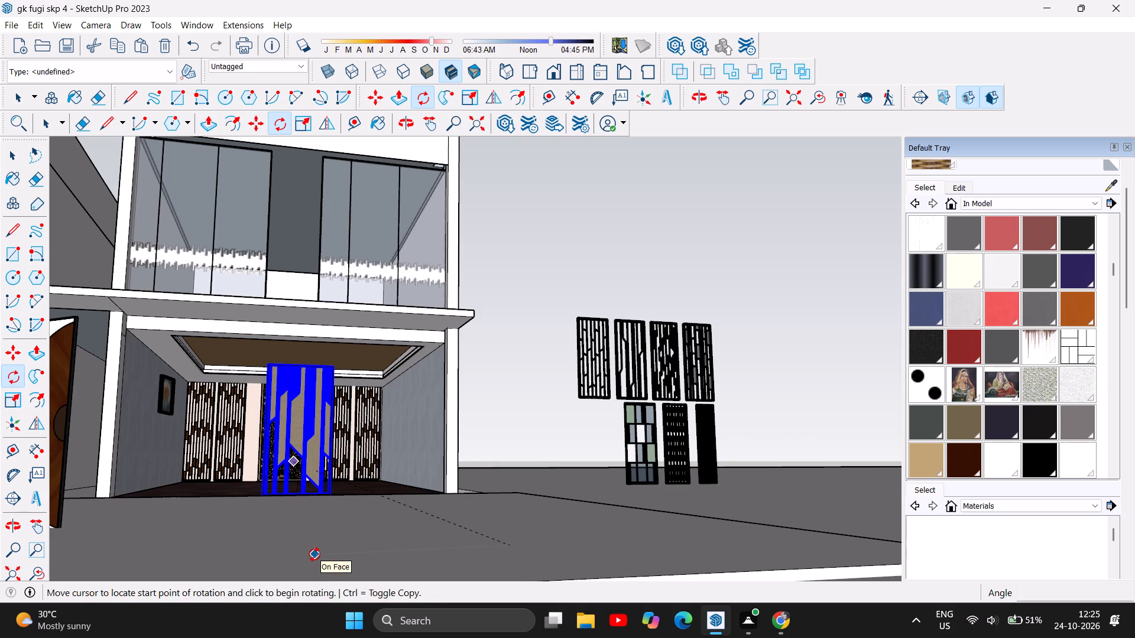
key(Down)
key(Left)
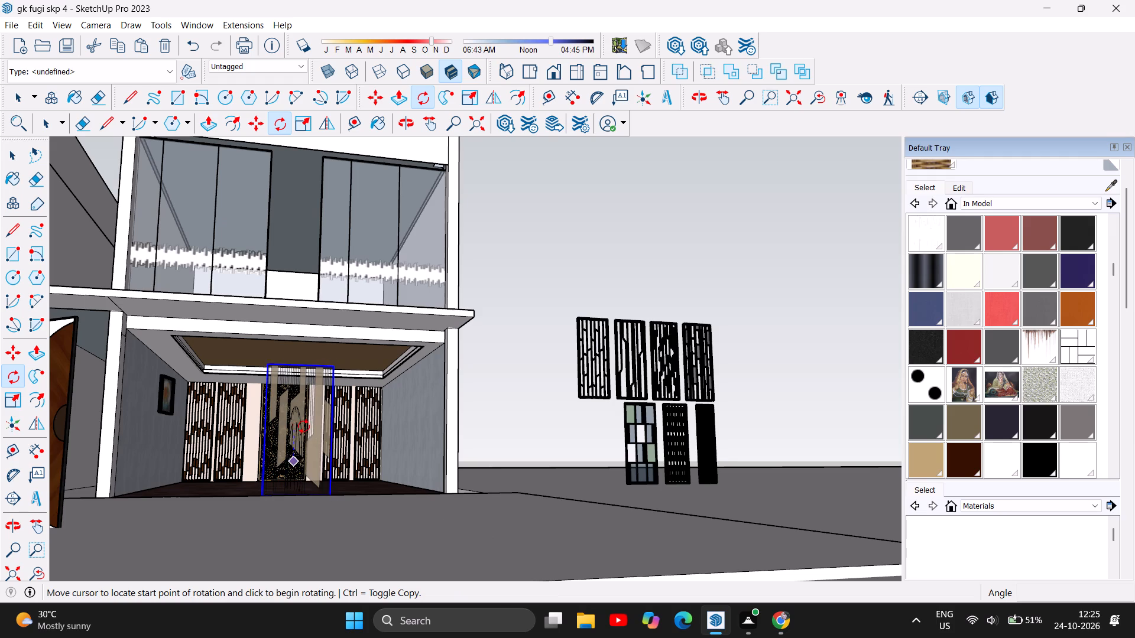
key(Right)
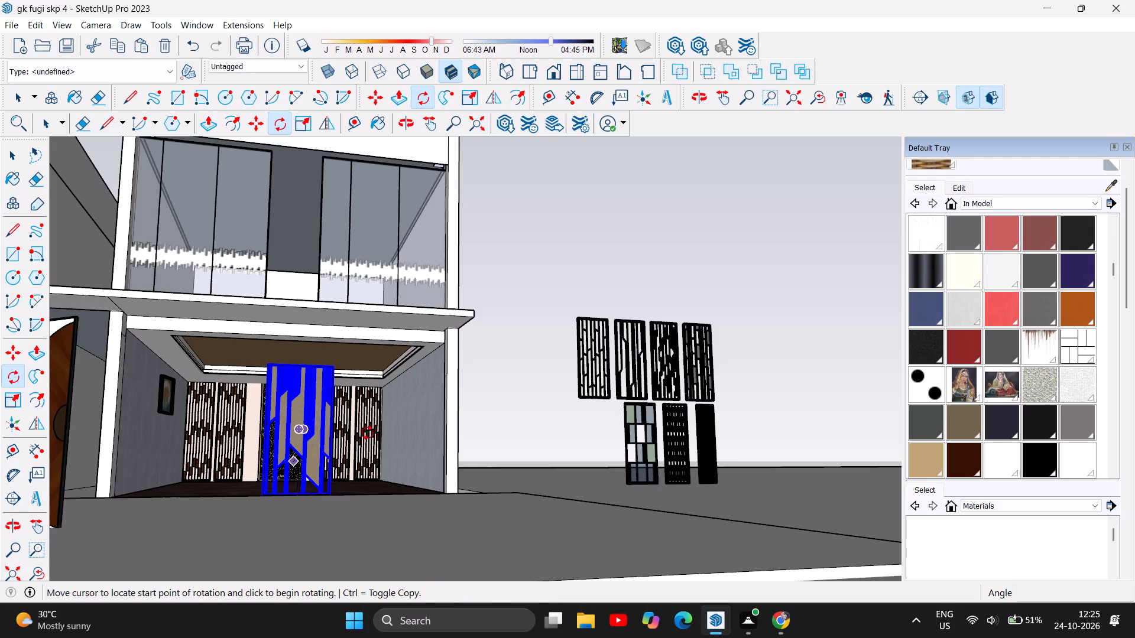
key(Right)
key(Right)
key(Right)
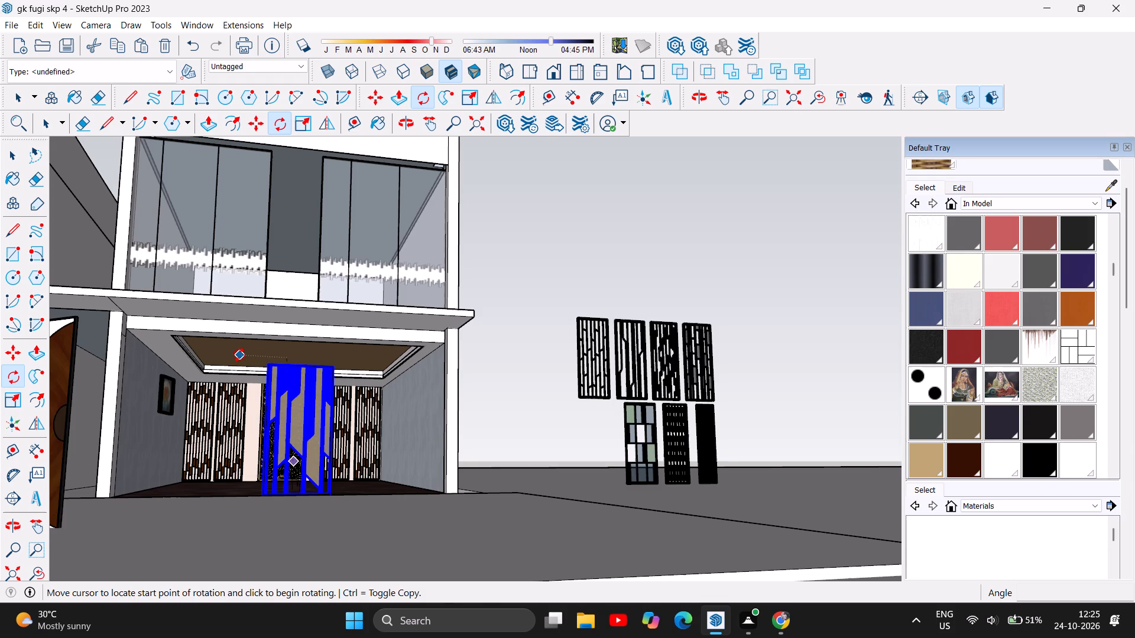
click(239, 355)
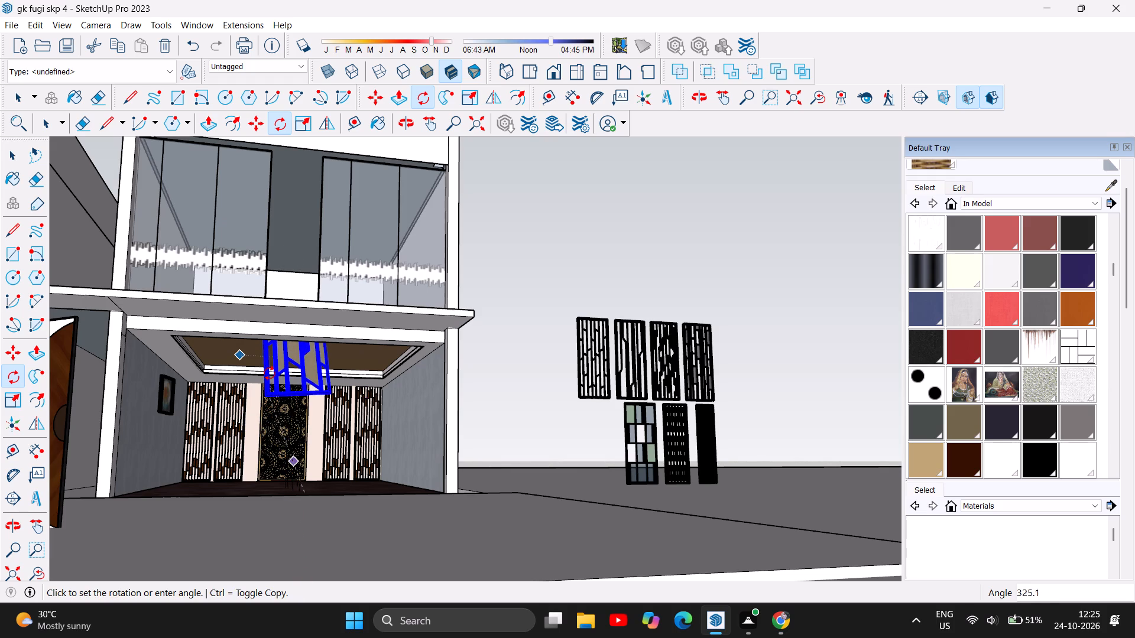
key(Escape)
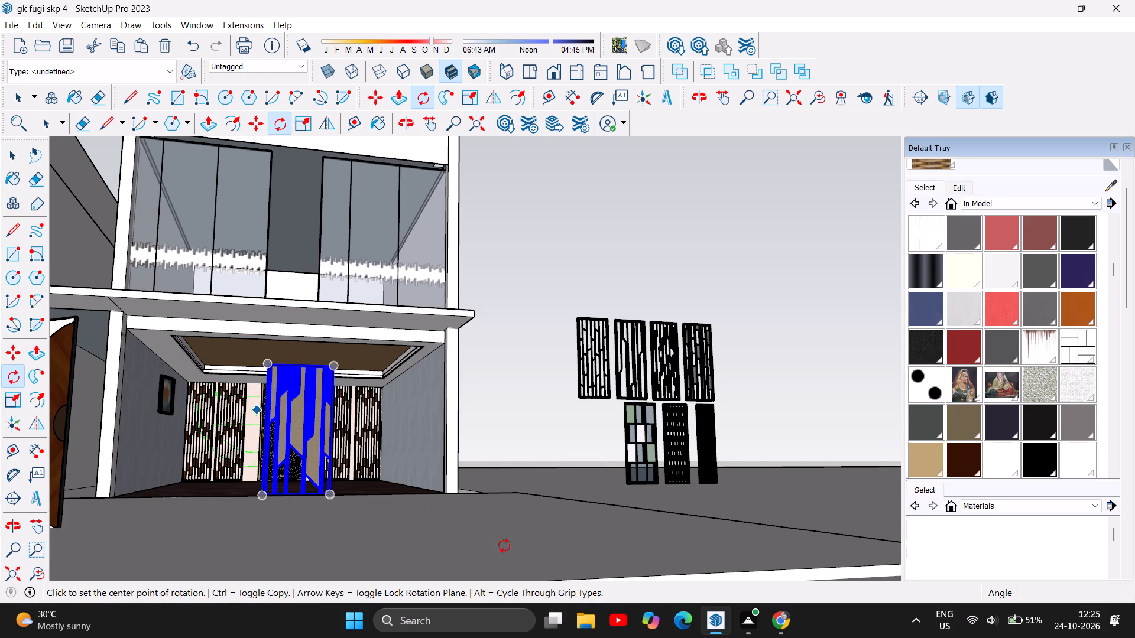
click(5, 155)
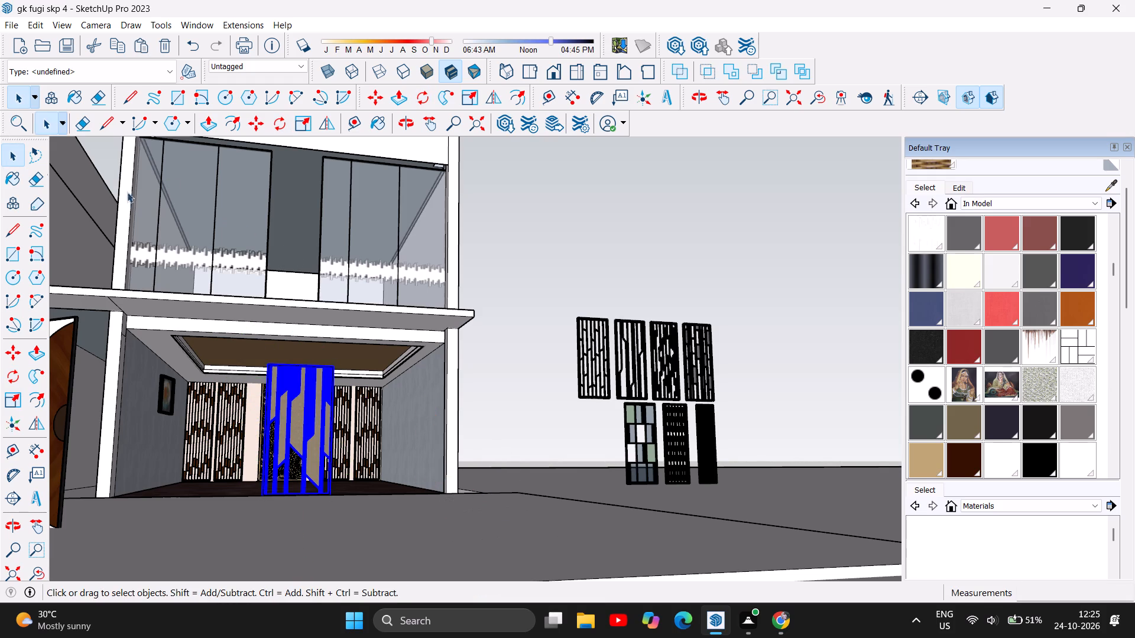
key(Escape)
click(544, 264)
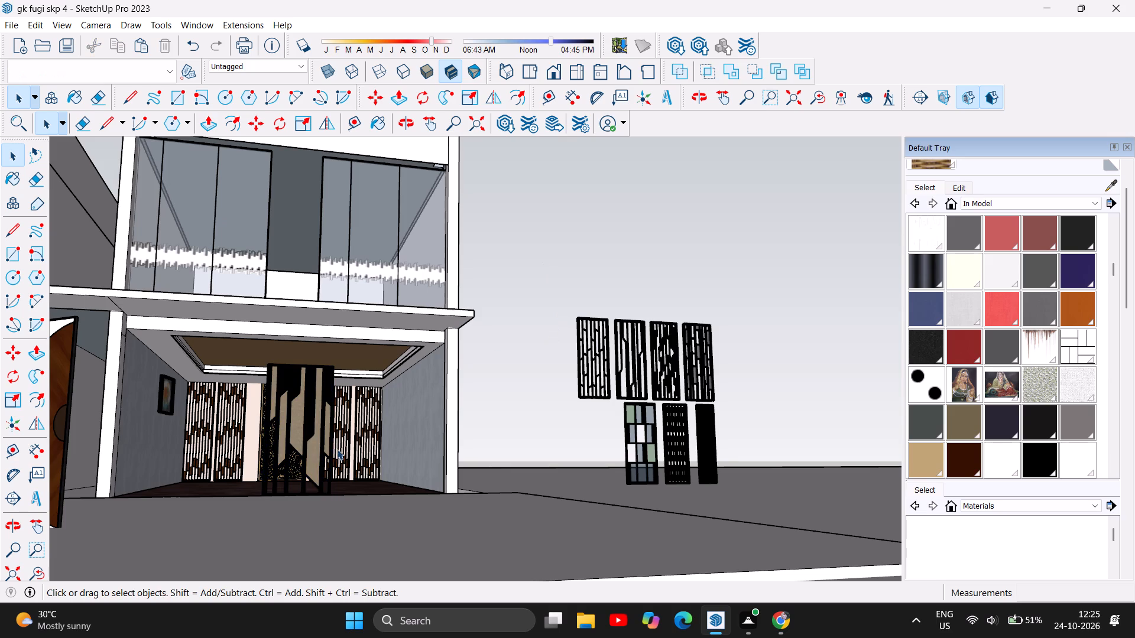
Open the beige slatted panel component for a closer look, and leave its editing context.
scroll(303, 445, up, 7)
scroll(330, 364, up, 3)
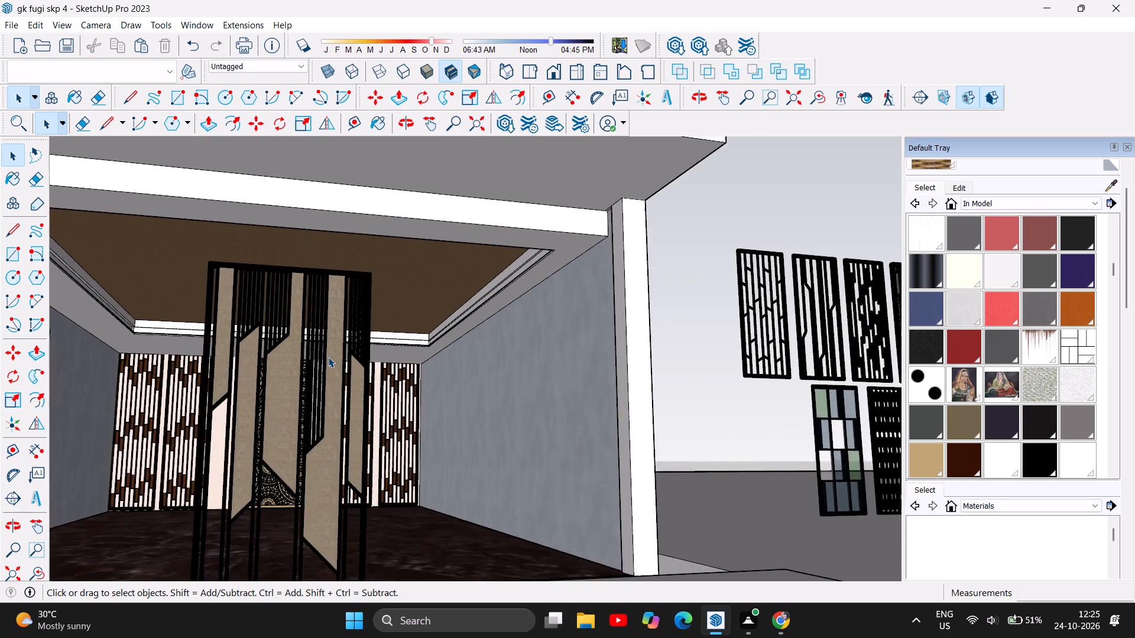
scroll(328, 357, up, 3)
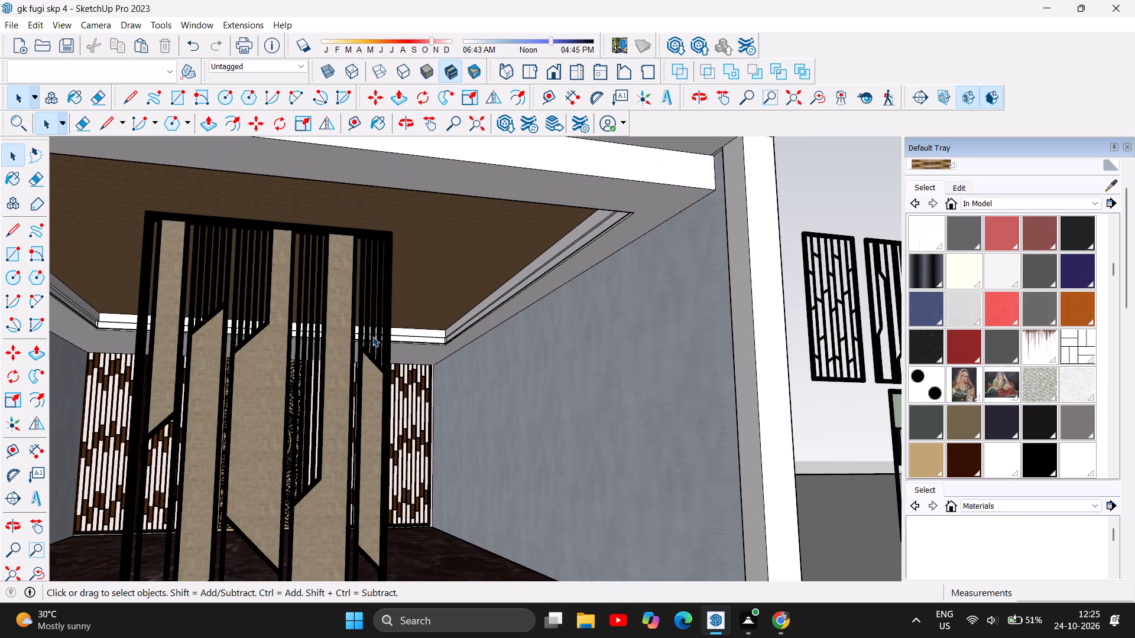
double_click(346, 317)
scroll(294, 364, down, 3)
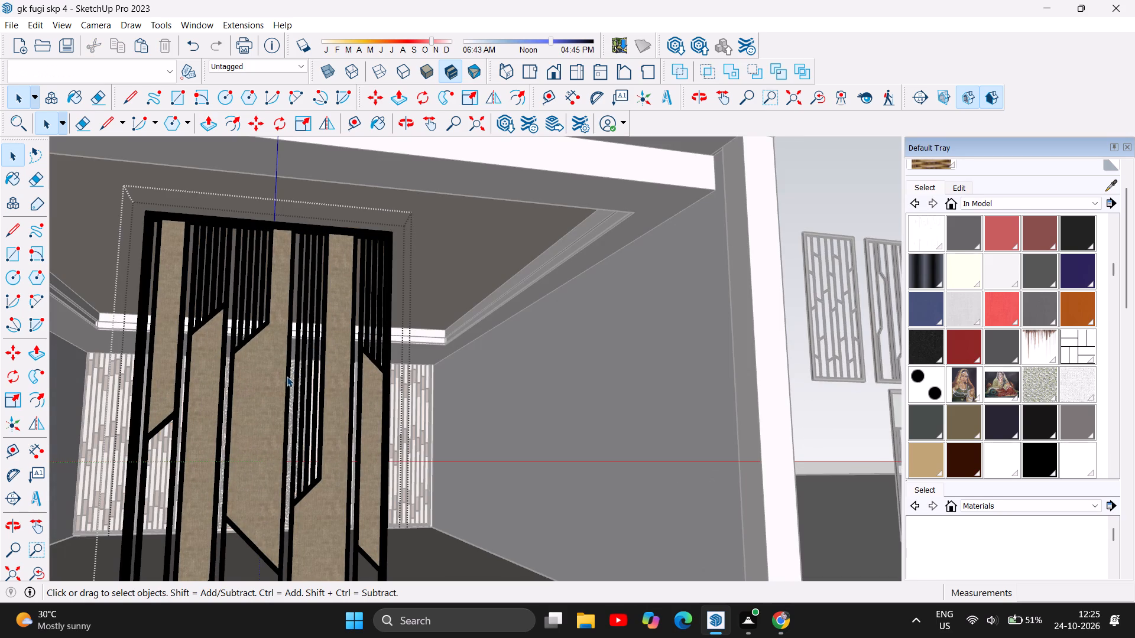
scroll(287, 376, down, 9)
click(628, 191)
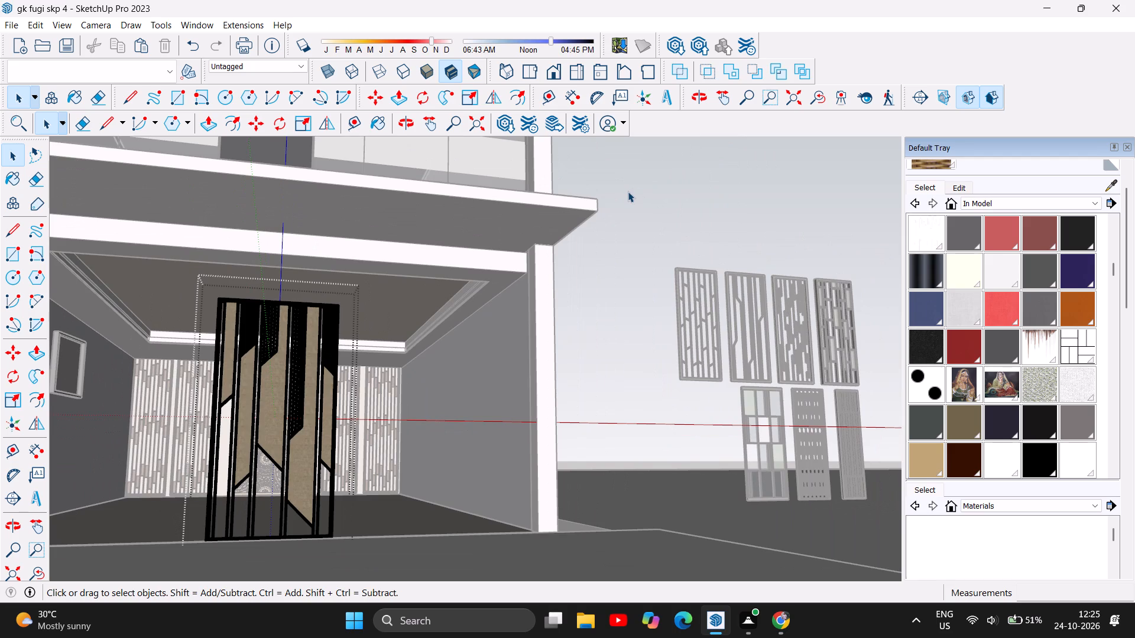
scroll(411, 411, down, 3)
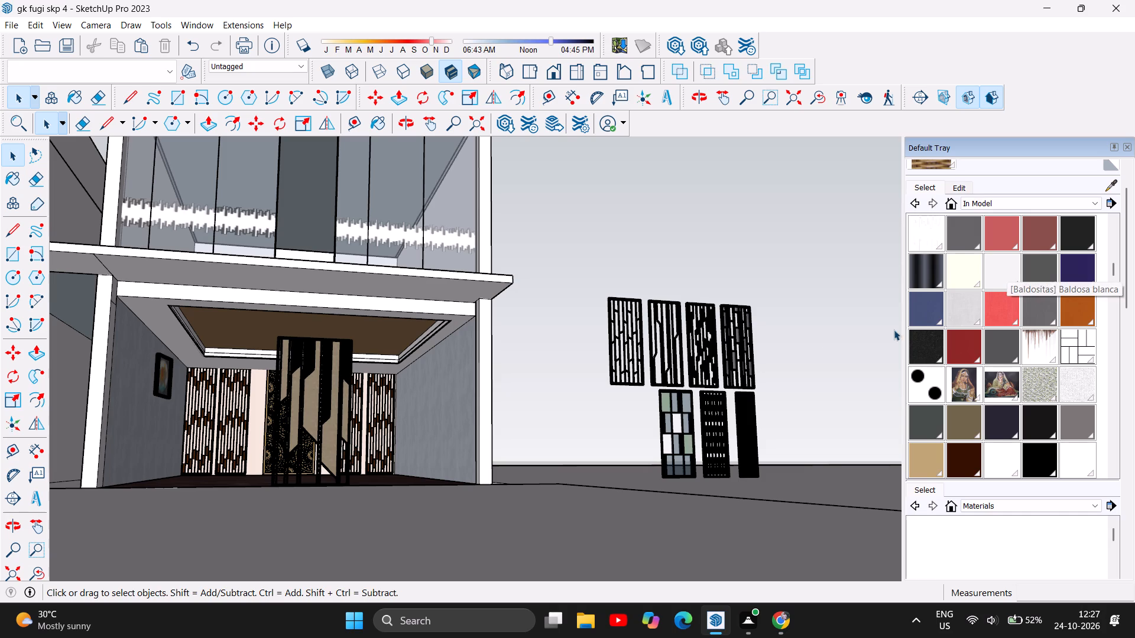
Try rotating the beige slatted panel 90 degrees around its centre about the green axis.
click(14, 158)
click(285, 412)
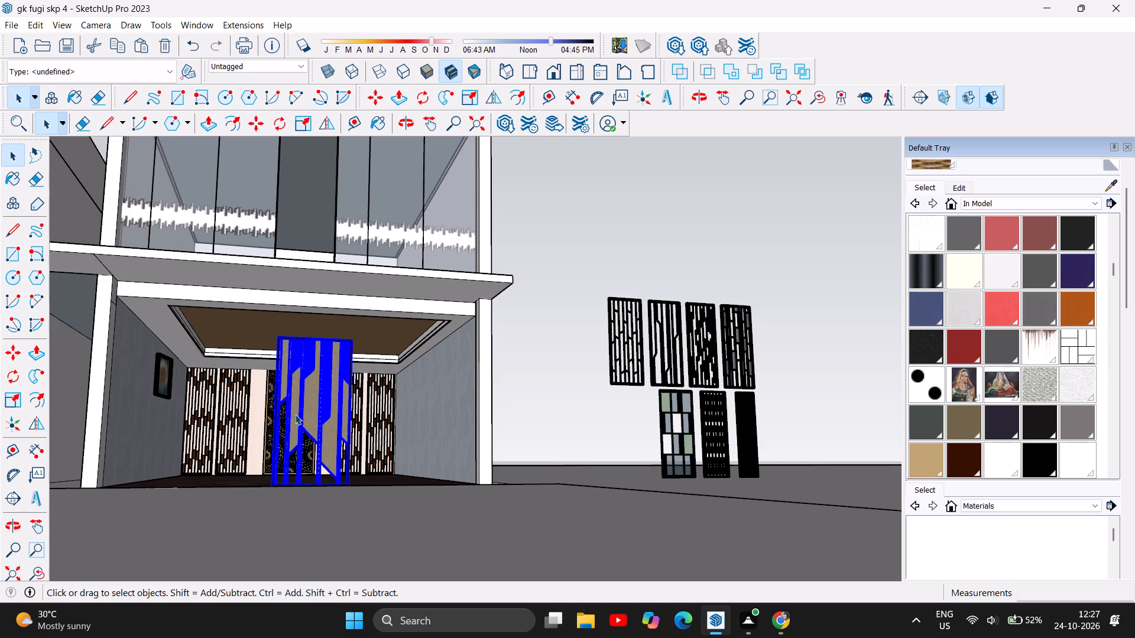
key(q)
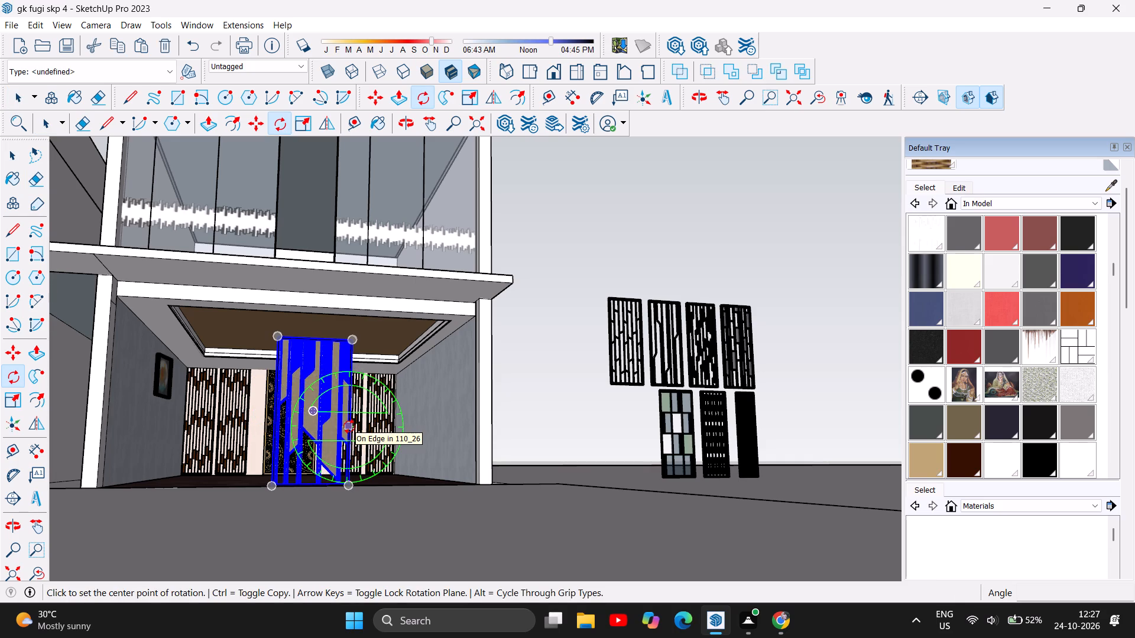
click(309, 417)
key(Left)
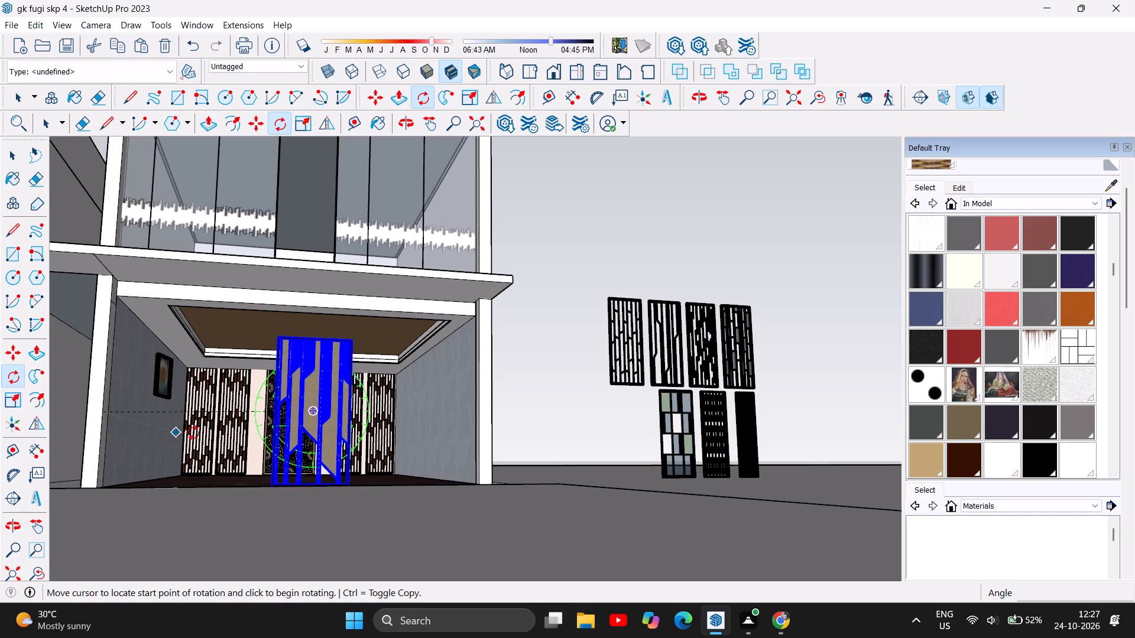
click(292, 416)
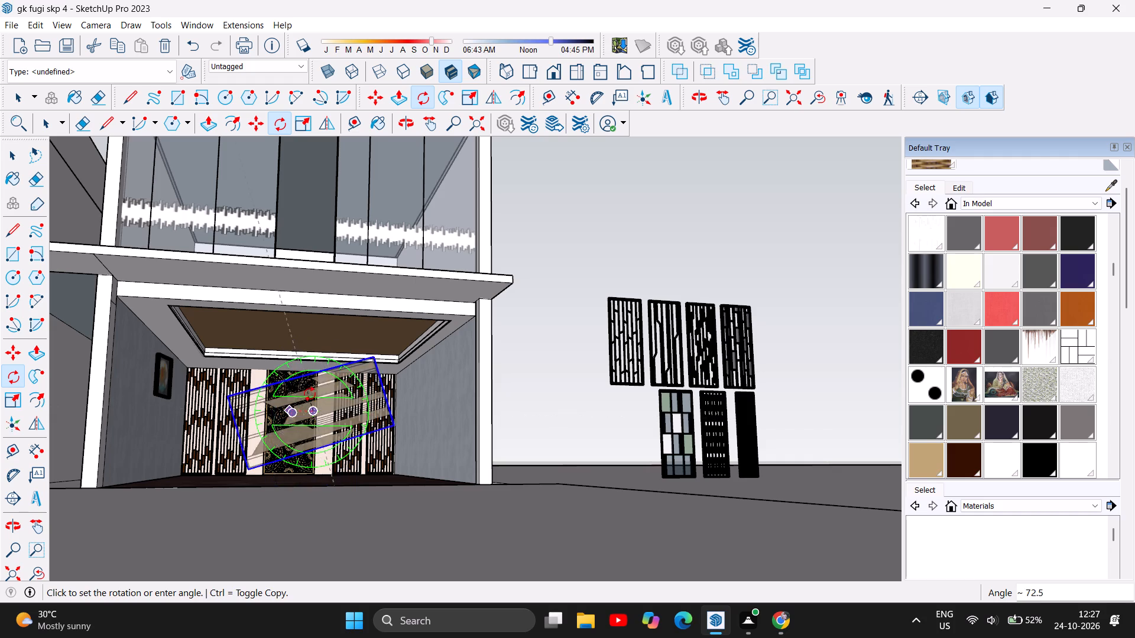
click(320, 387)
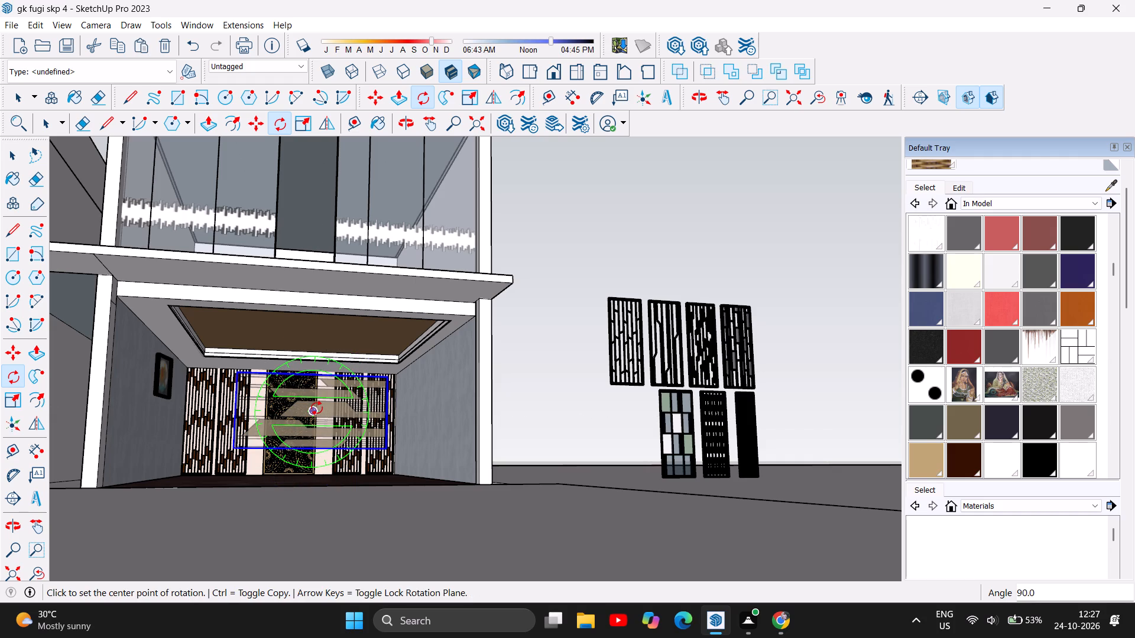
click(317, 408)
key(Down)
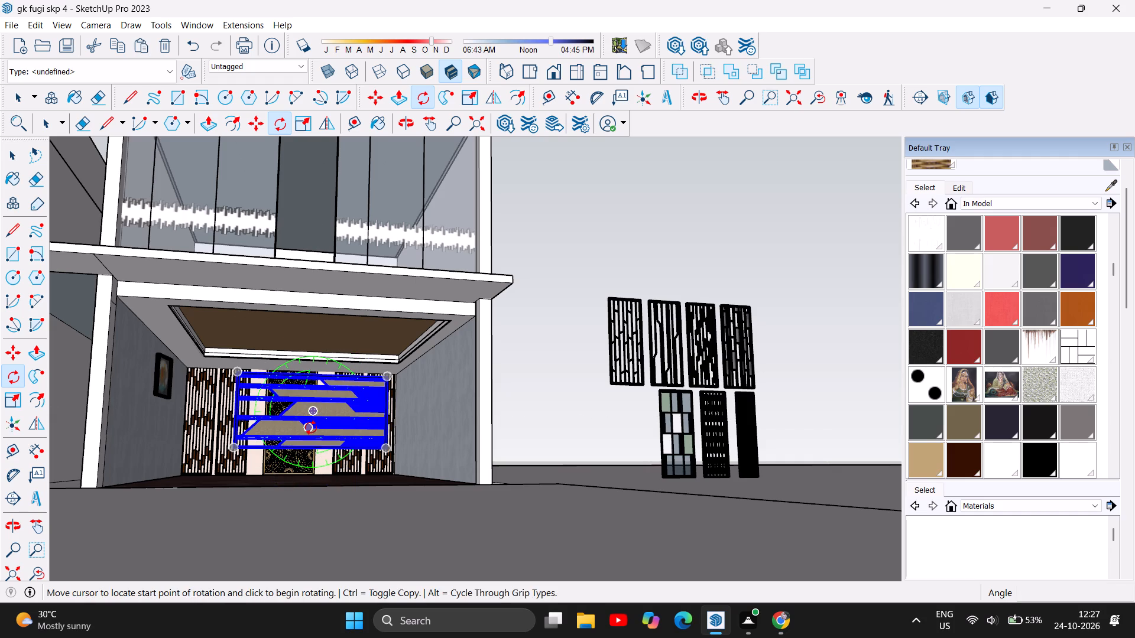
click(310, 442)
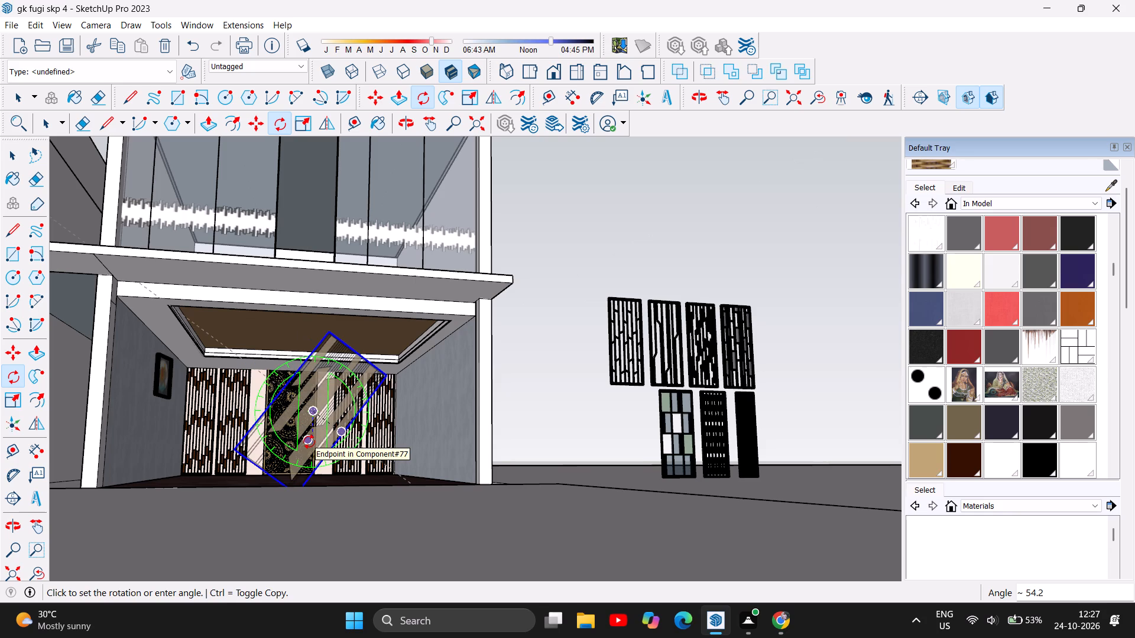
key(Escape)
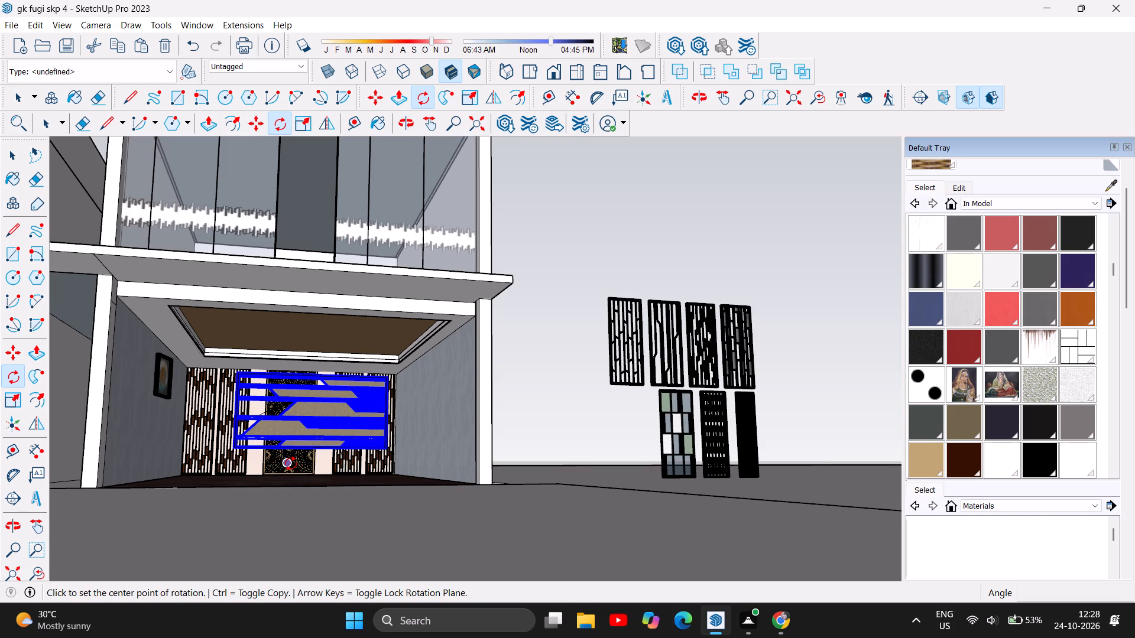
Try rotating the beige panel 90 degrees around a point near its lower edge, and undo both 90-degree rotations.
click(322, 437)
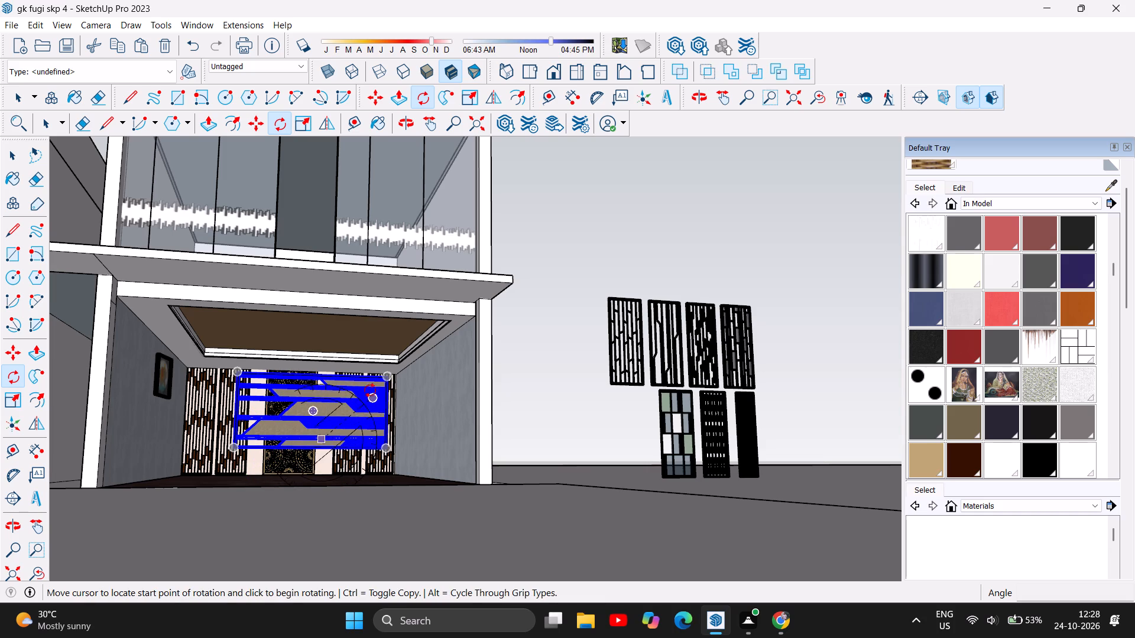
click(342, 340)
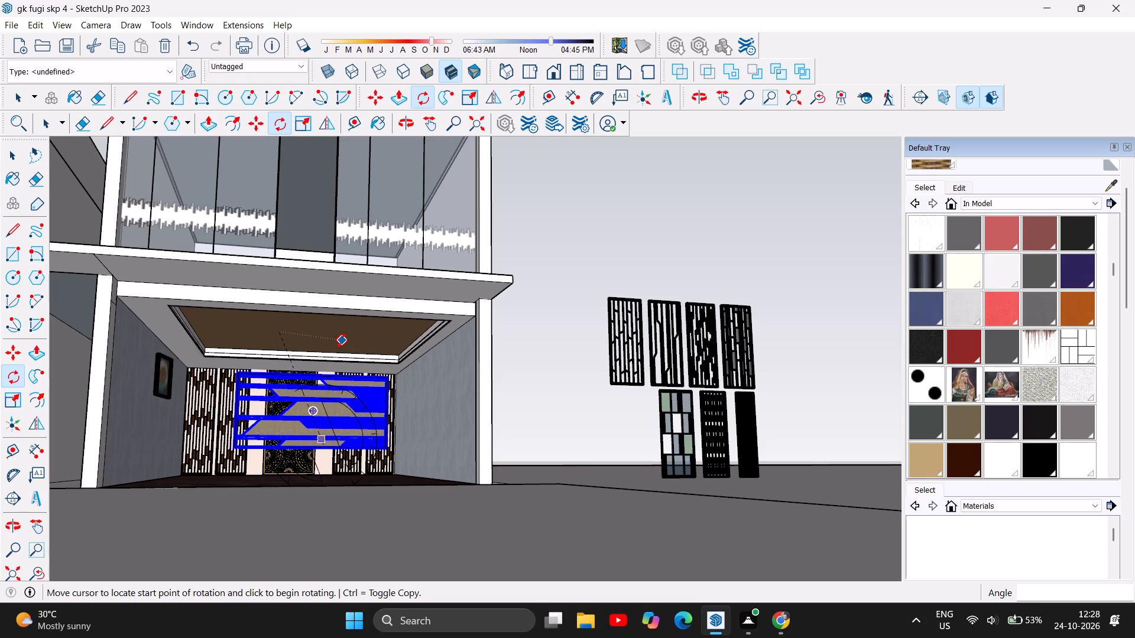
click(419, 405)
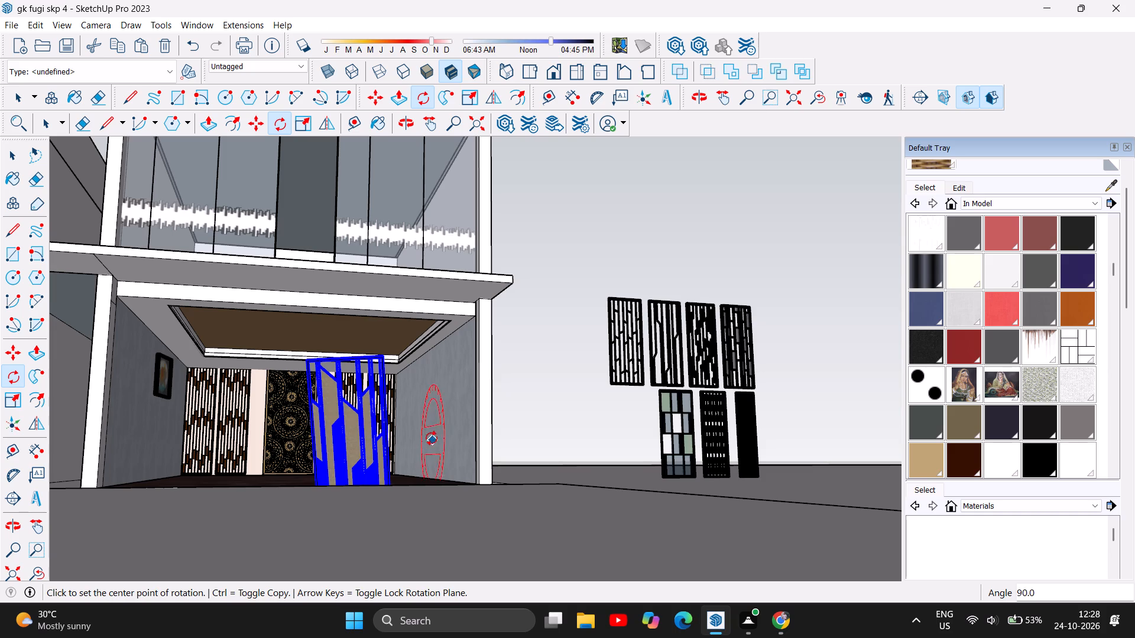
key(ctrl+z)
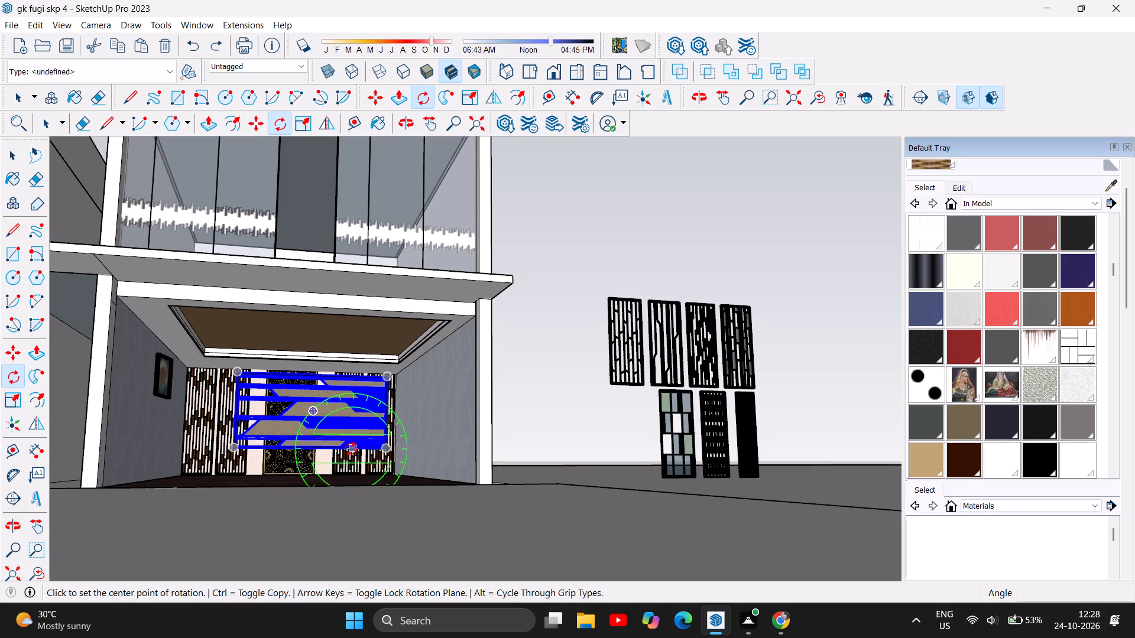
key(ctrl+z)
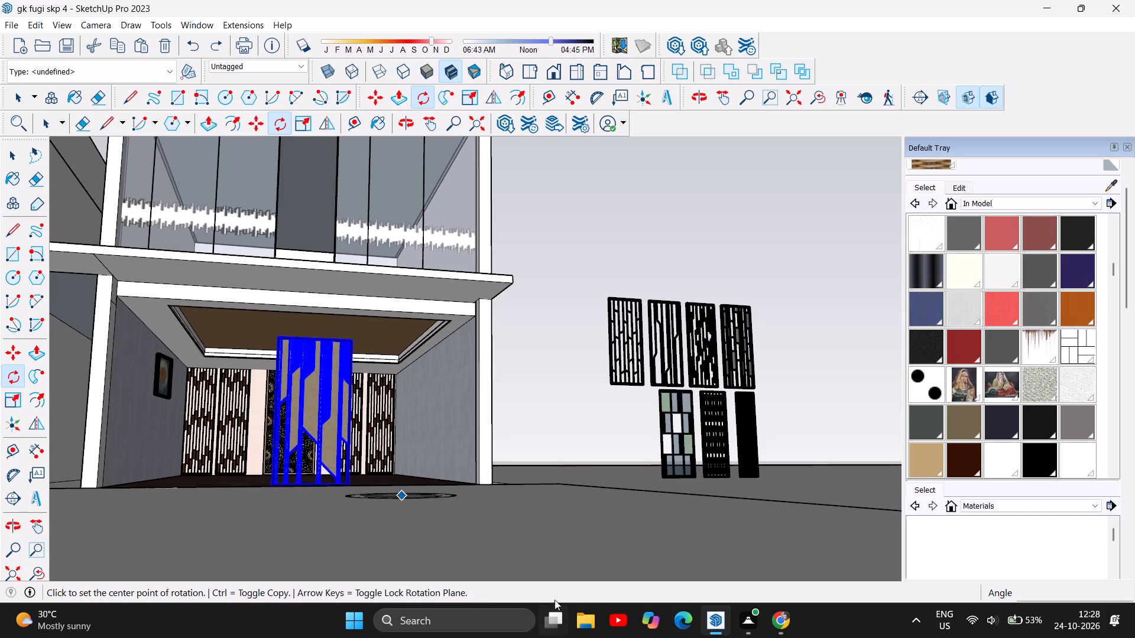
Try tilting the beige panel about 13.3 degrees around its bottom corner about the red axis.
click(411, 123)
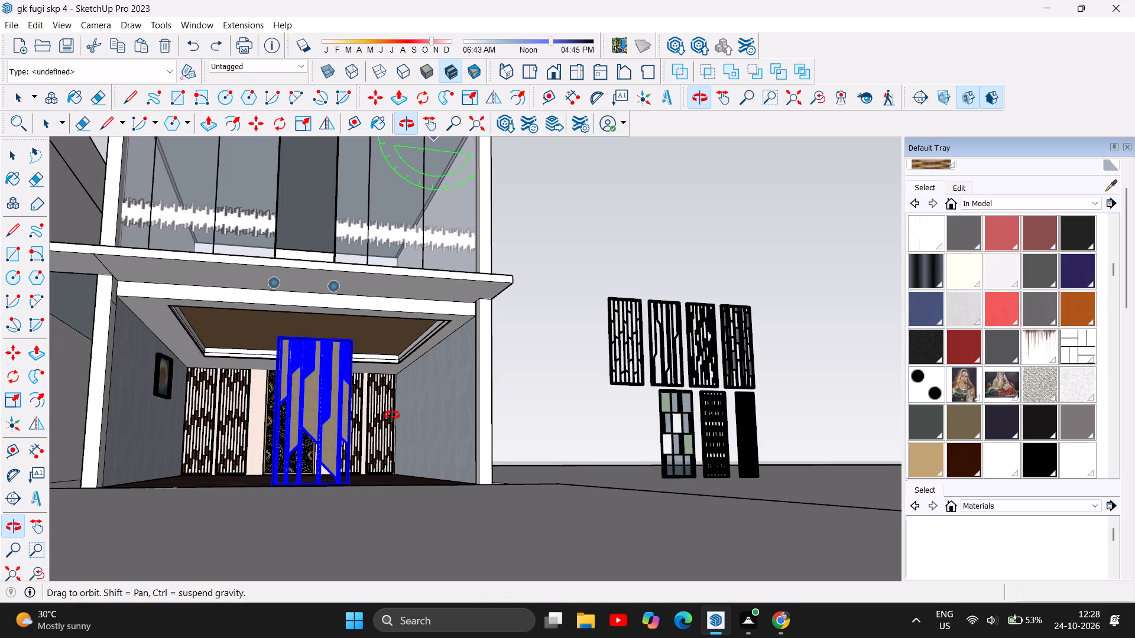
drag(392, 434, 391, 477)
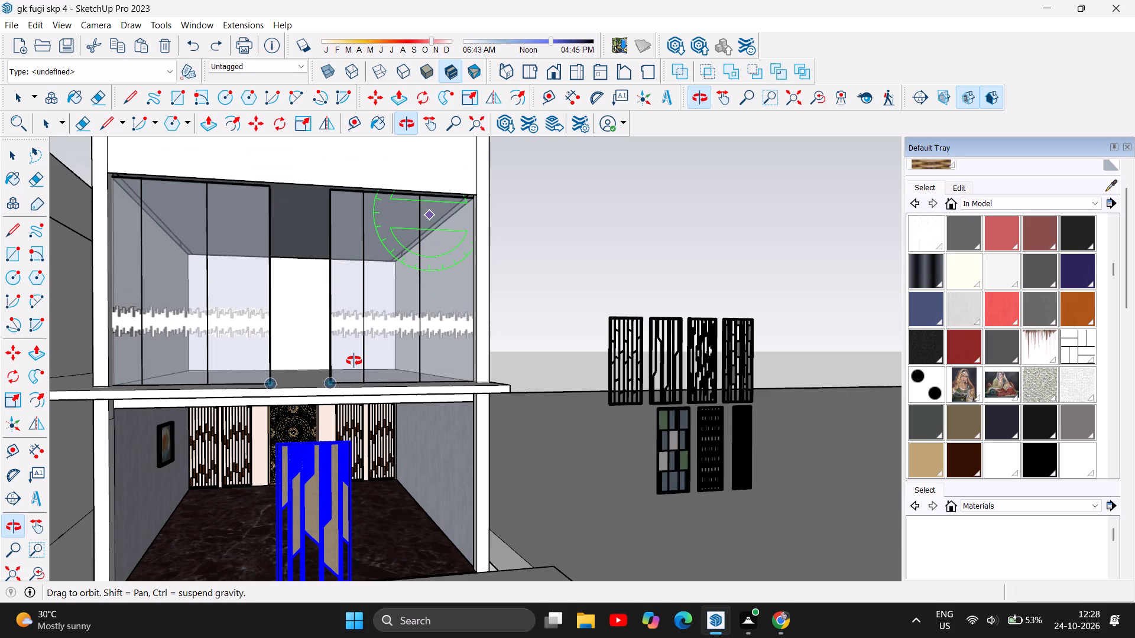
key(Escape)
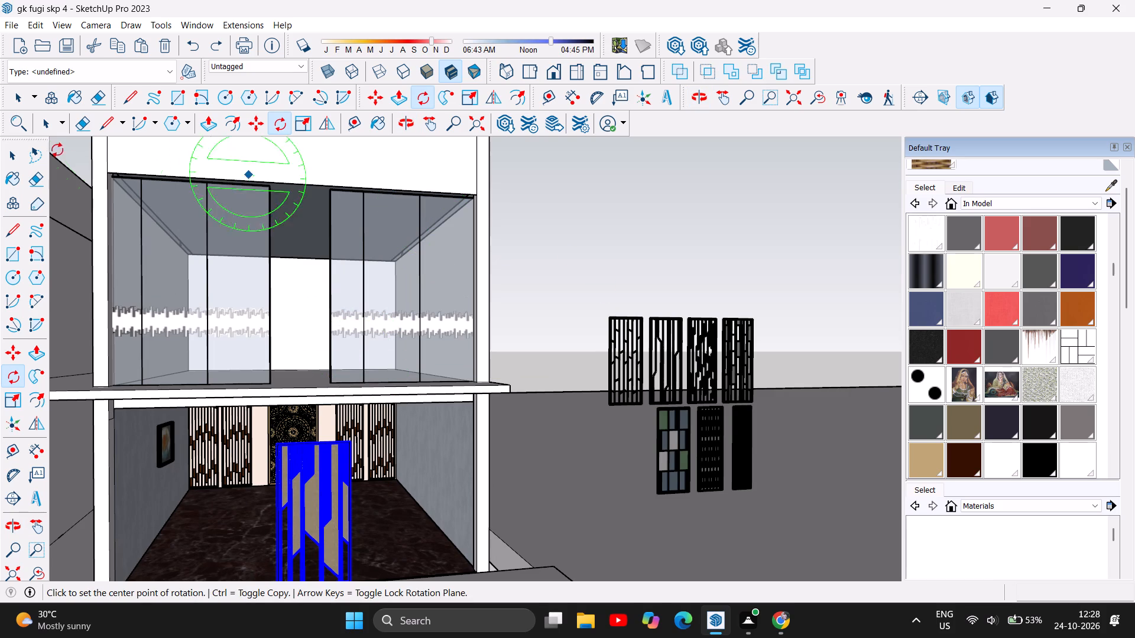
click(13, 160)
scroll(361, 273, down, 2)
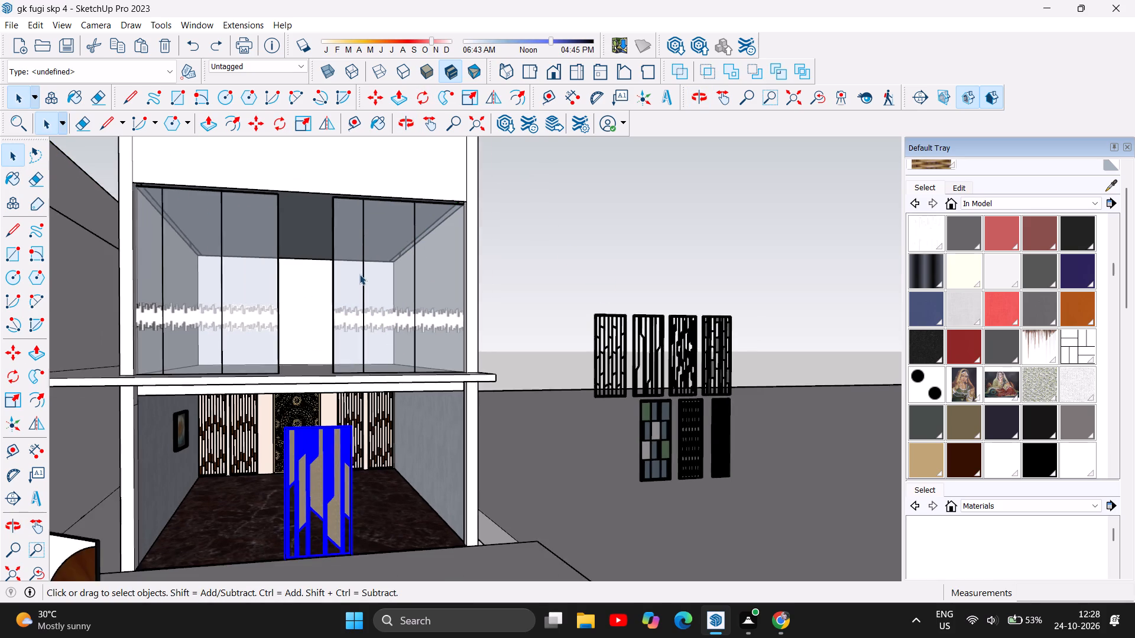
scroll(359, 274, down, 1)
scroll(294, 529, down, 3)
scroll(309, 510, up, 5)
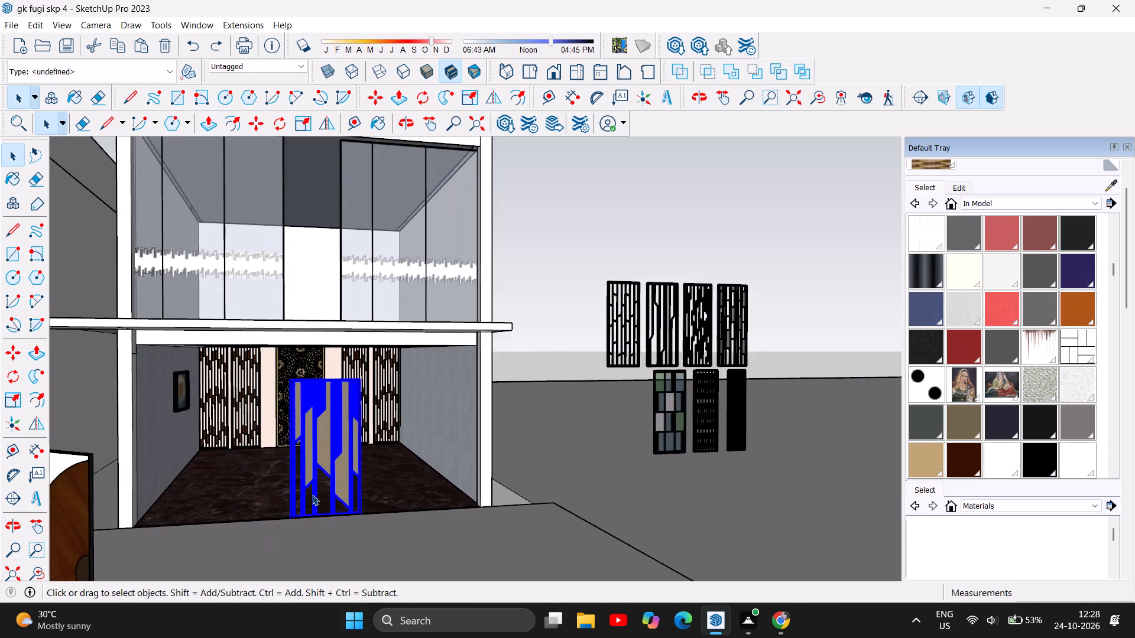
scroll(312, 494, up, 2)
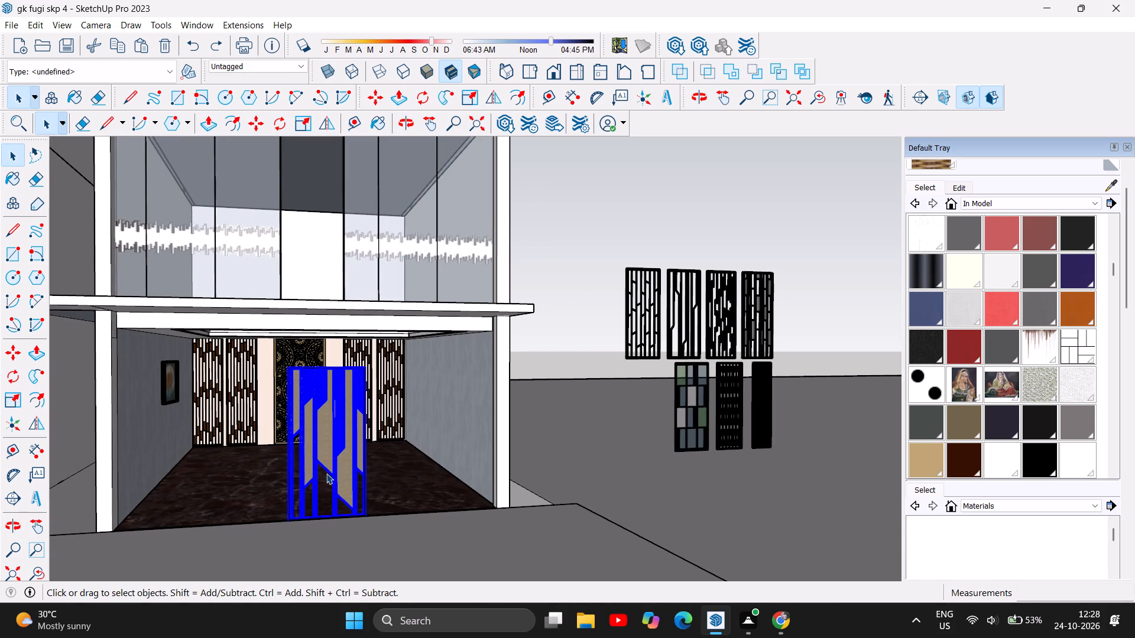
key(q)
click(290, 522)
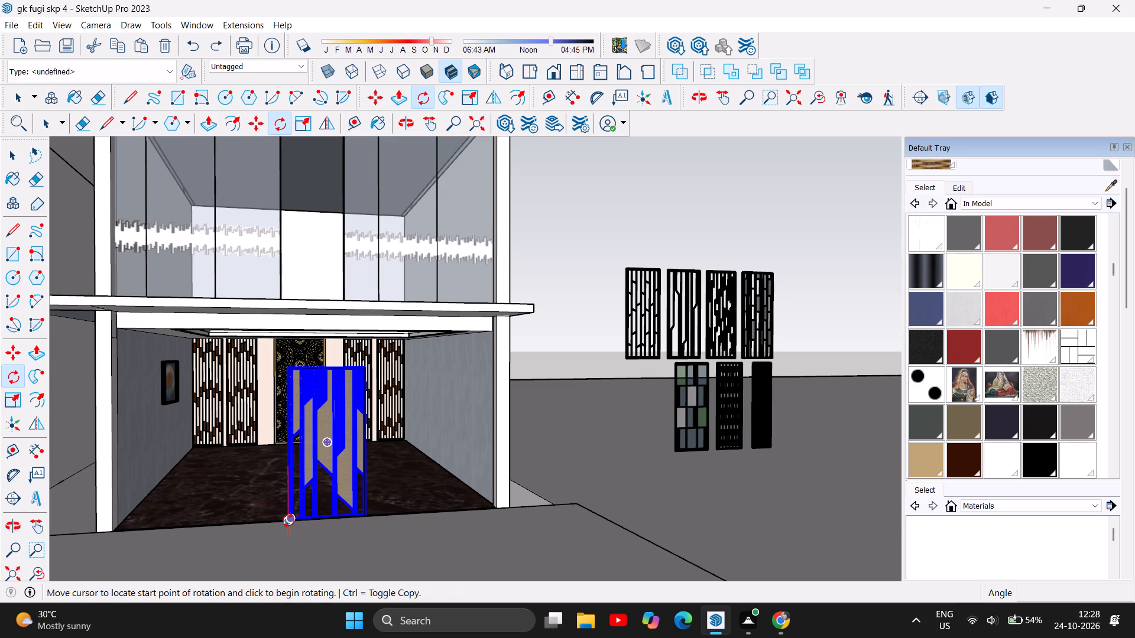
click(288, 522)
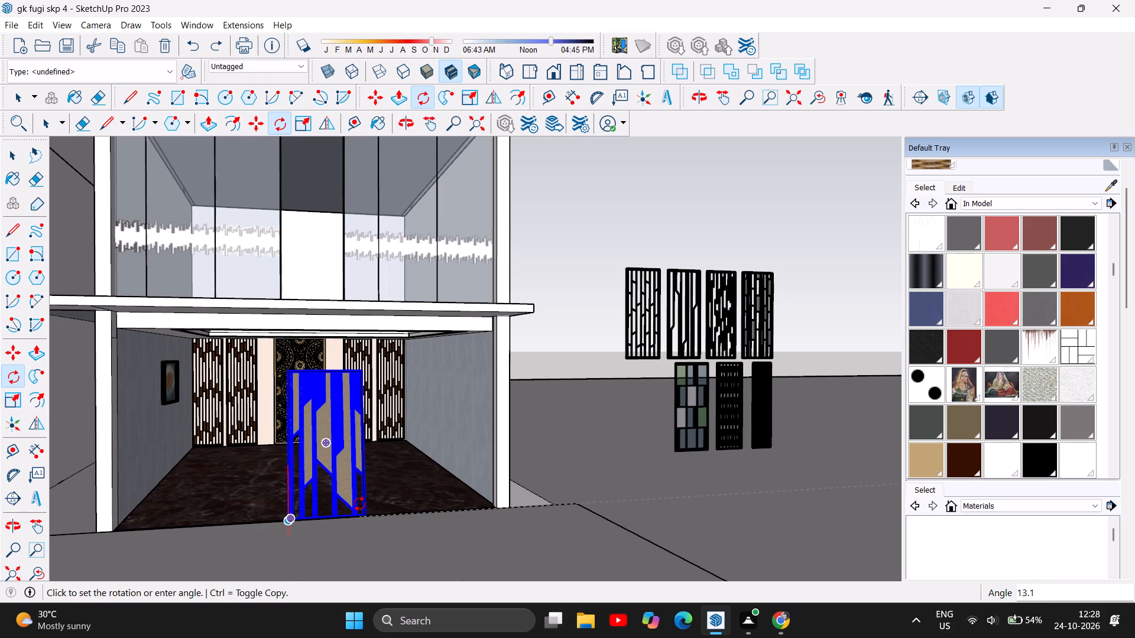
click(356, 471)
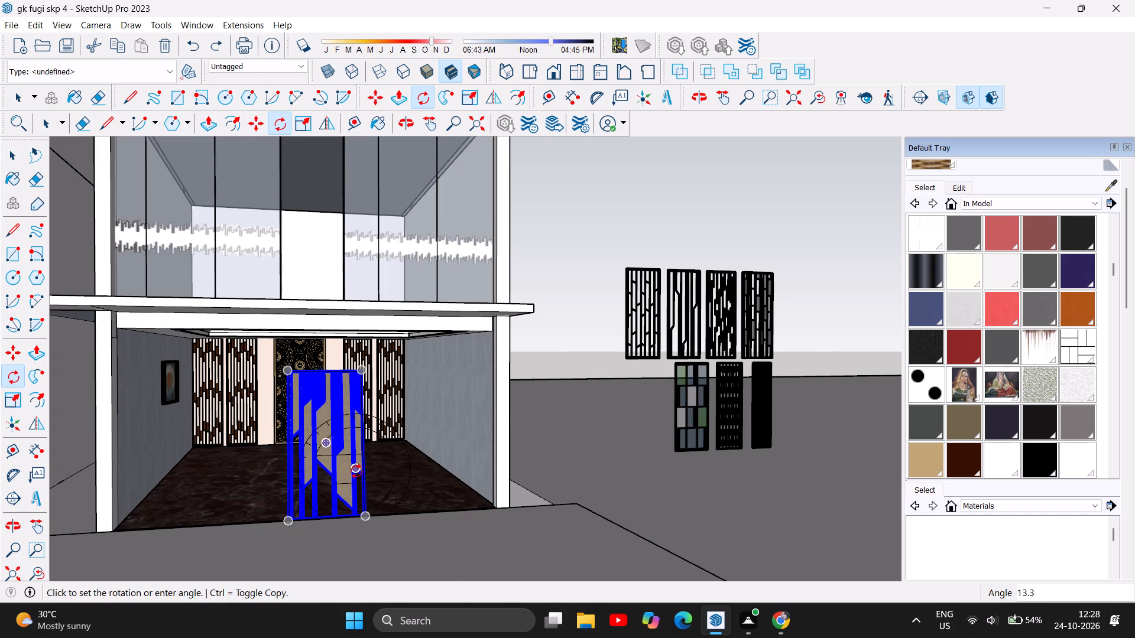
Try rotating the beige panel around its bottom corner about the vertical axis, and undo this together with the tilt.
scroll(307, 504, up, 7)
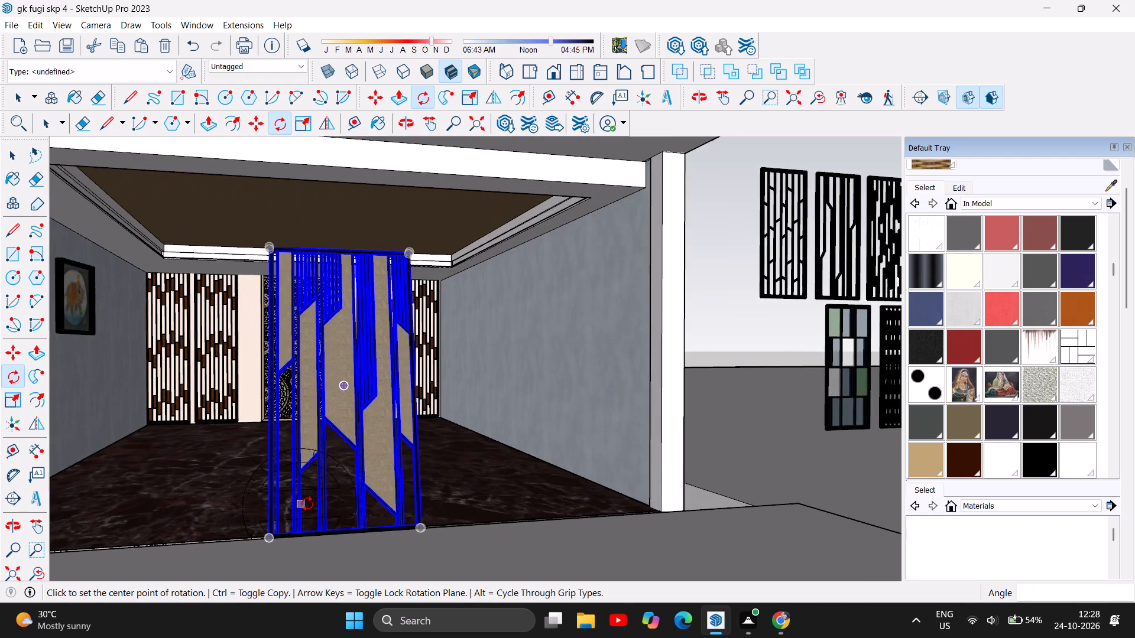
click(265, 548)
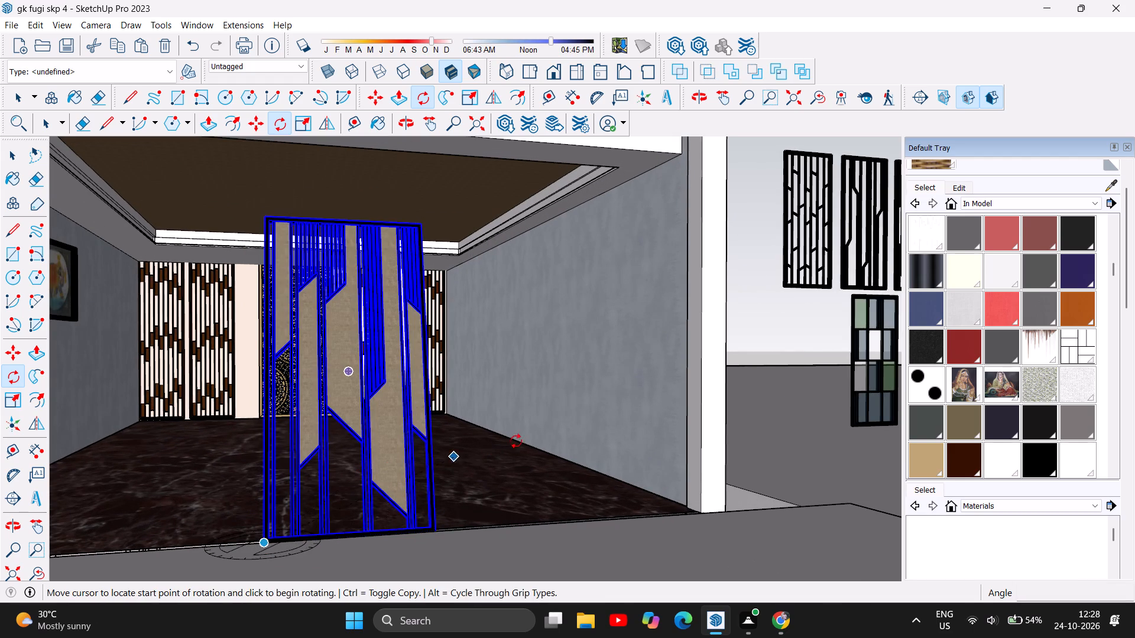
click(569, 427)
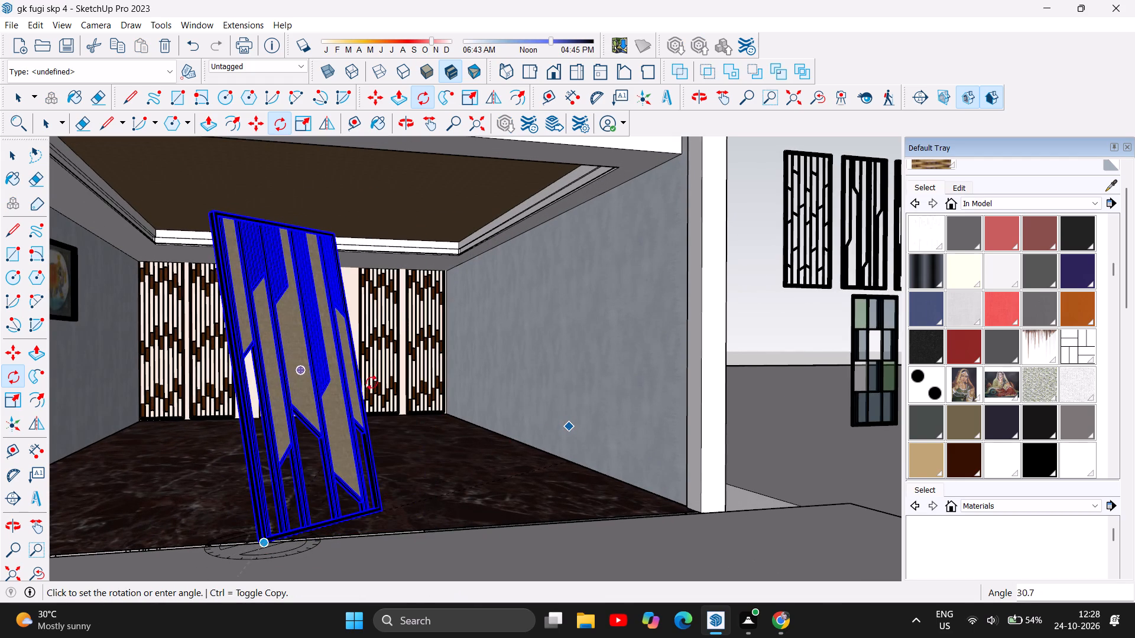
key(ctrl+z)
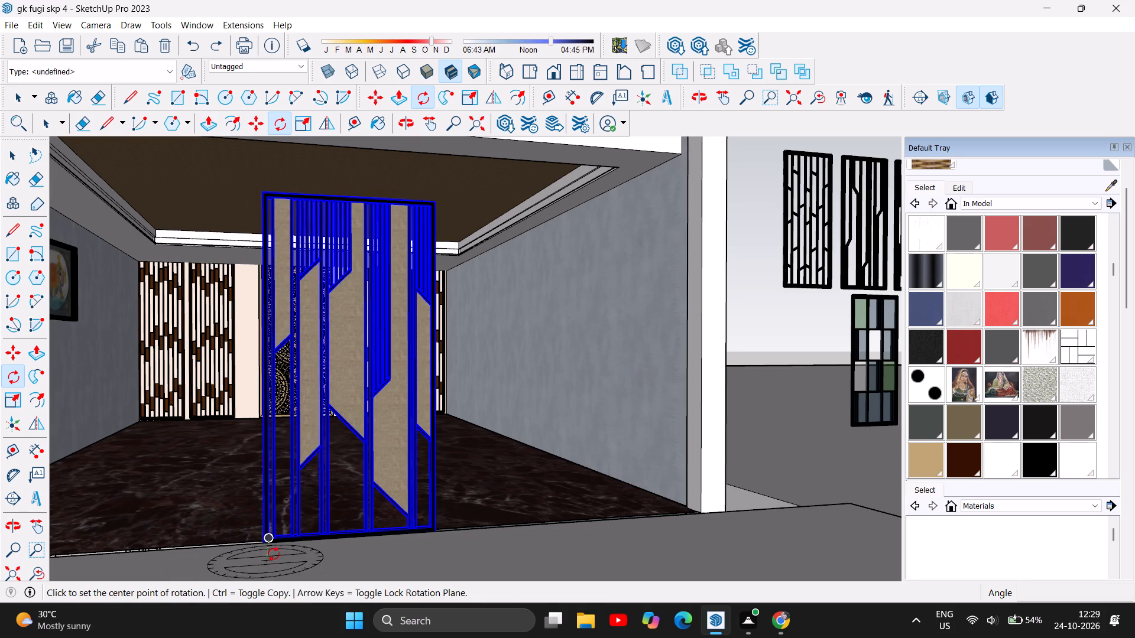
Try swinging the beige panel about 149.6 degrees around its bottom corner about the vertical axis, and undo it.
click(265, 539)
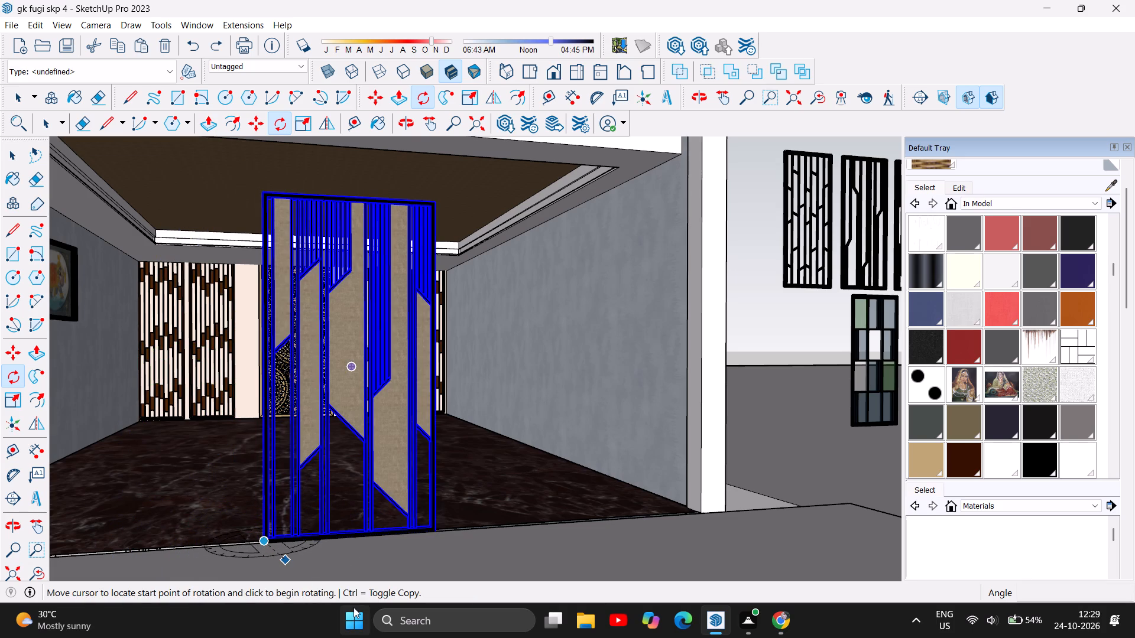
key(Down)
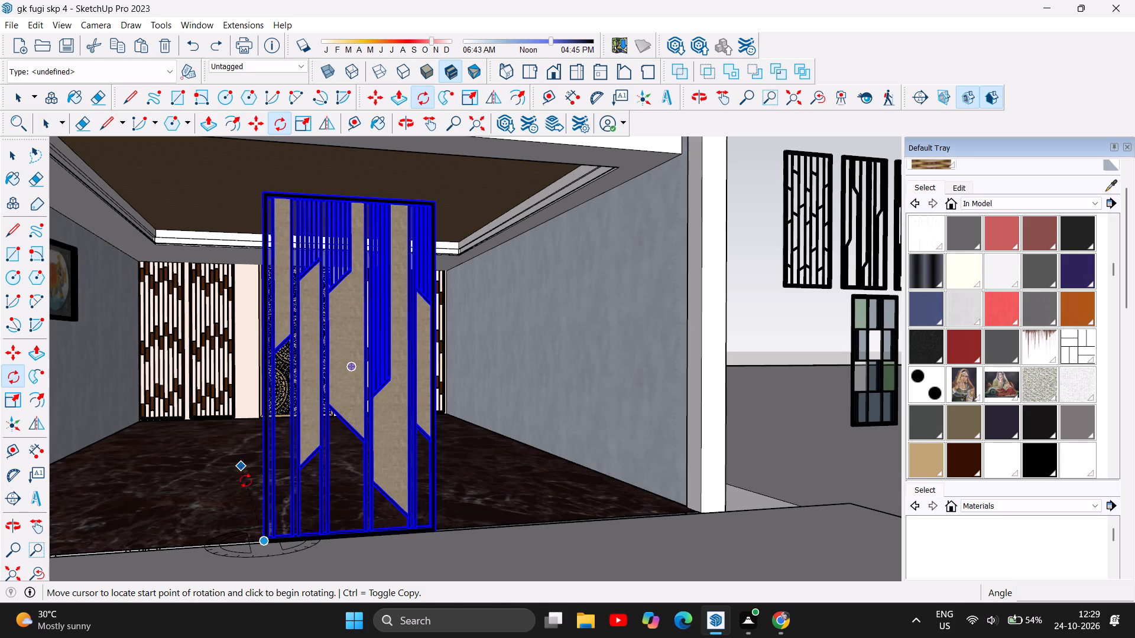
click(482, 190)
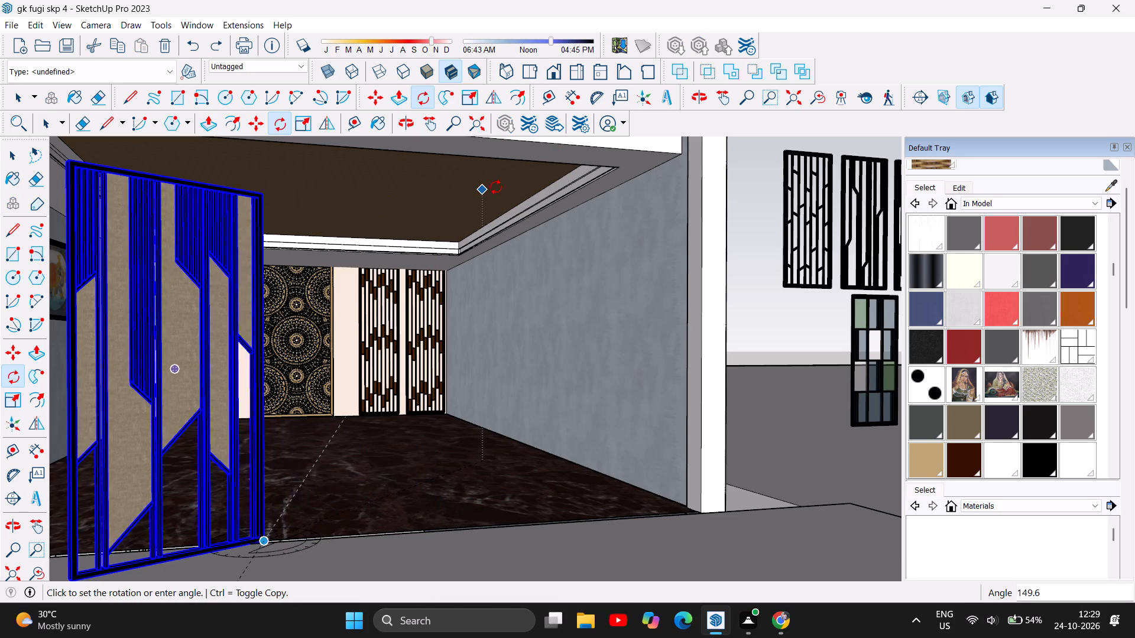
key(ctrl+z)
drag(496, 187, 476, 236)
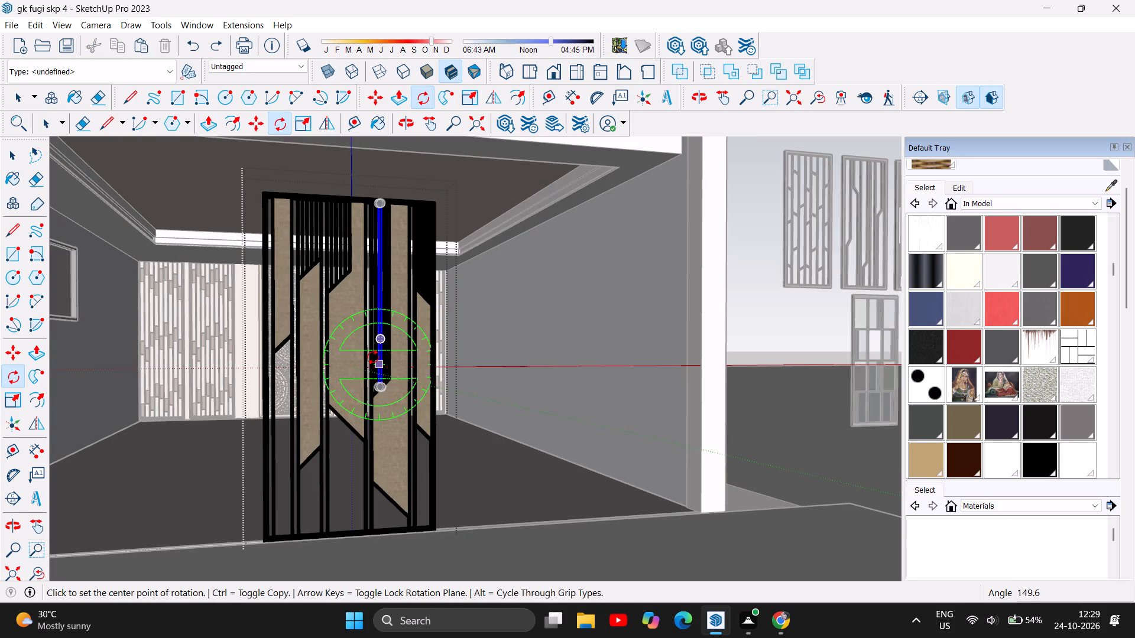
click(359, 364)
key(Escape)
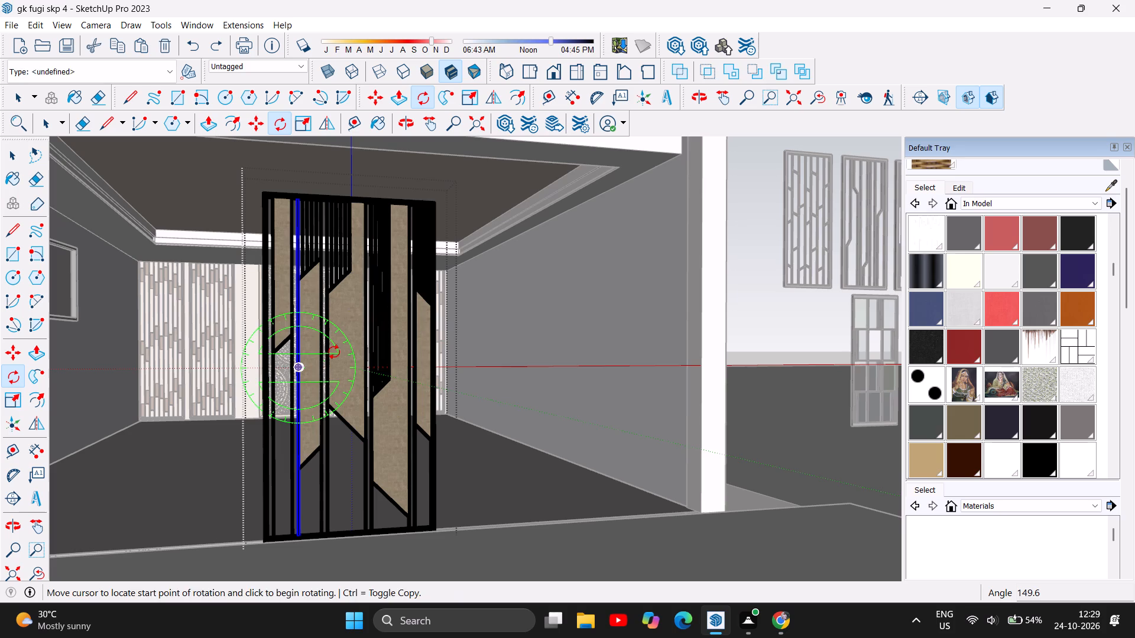
Leave the beige panel's editing context and select the whole panel.
click(17, 159)
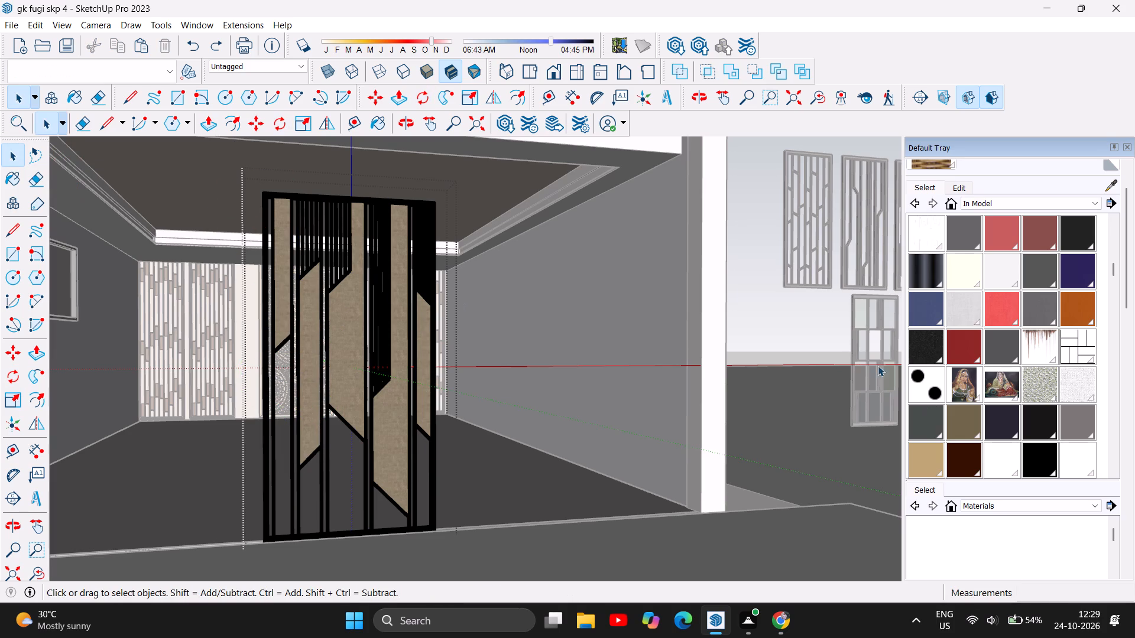
click(798, 327)
double_click(338, 355)
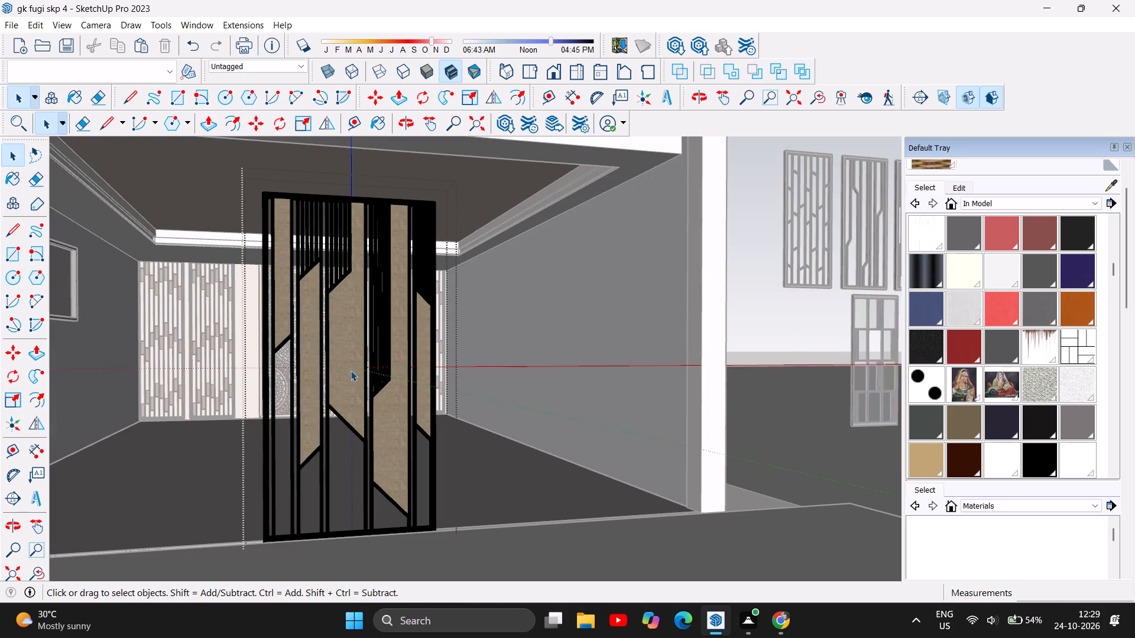
click(355, 376)
click(758, 245)
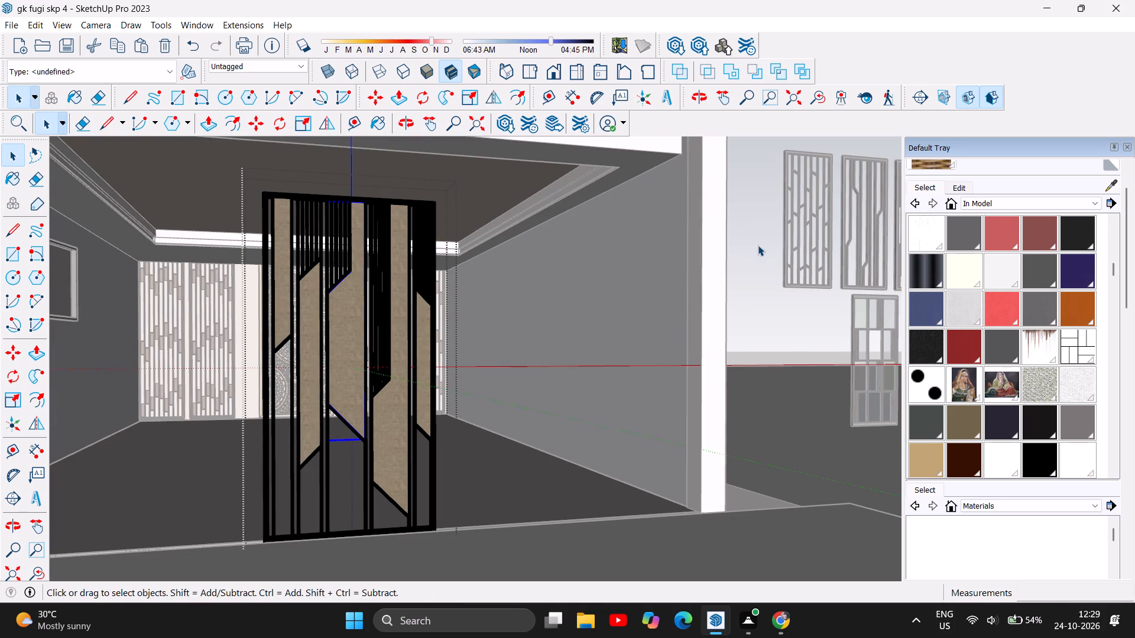
click(433, 438)
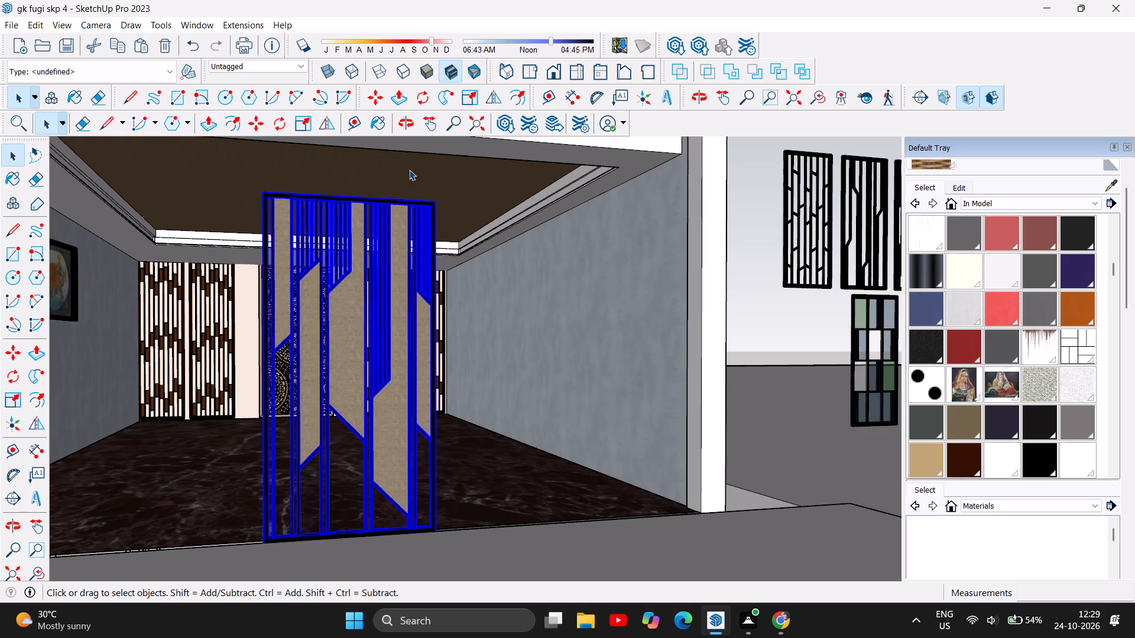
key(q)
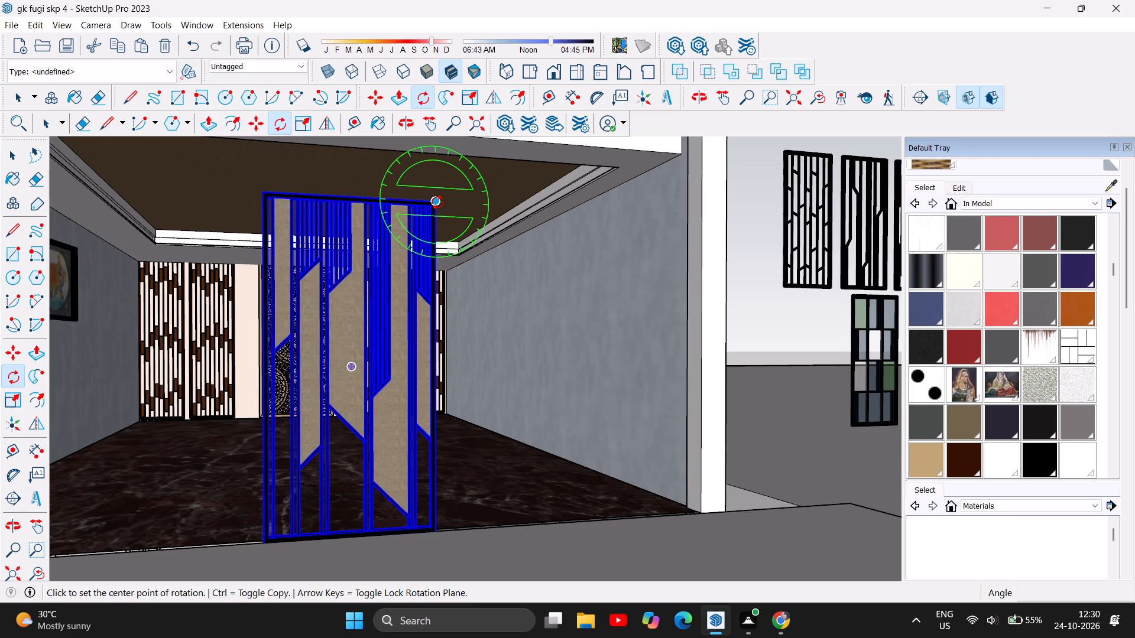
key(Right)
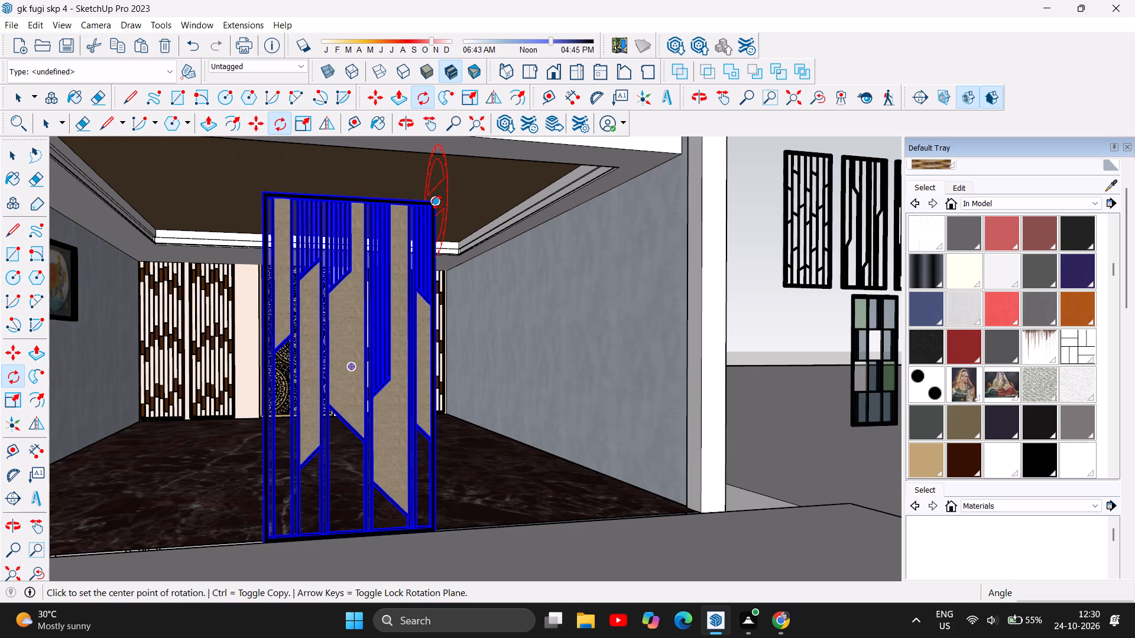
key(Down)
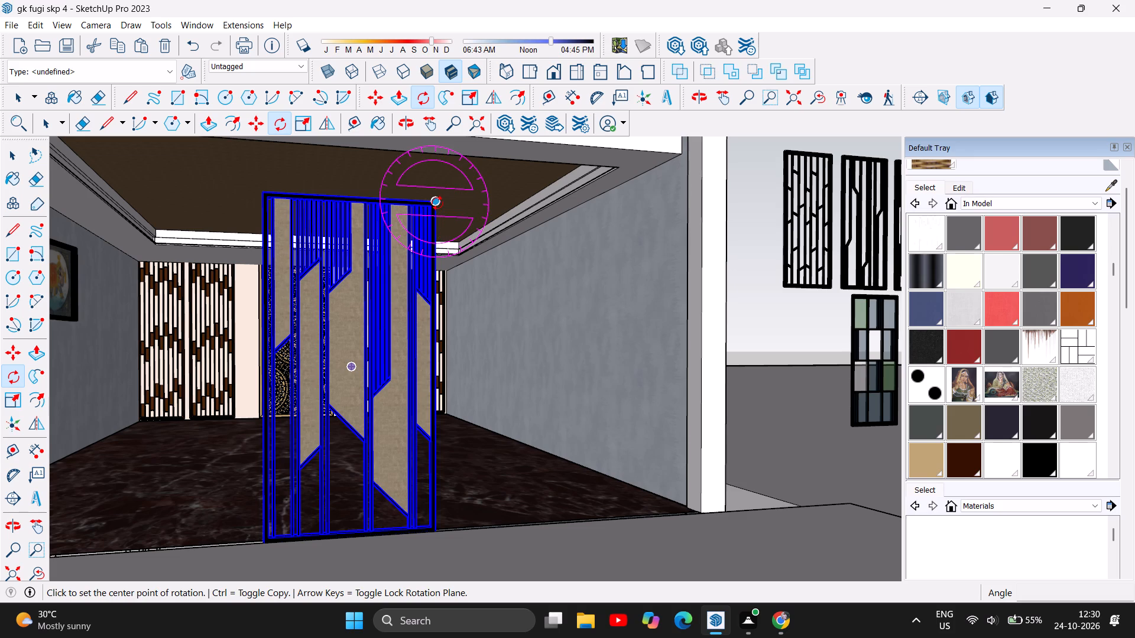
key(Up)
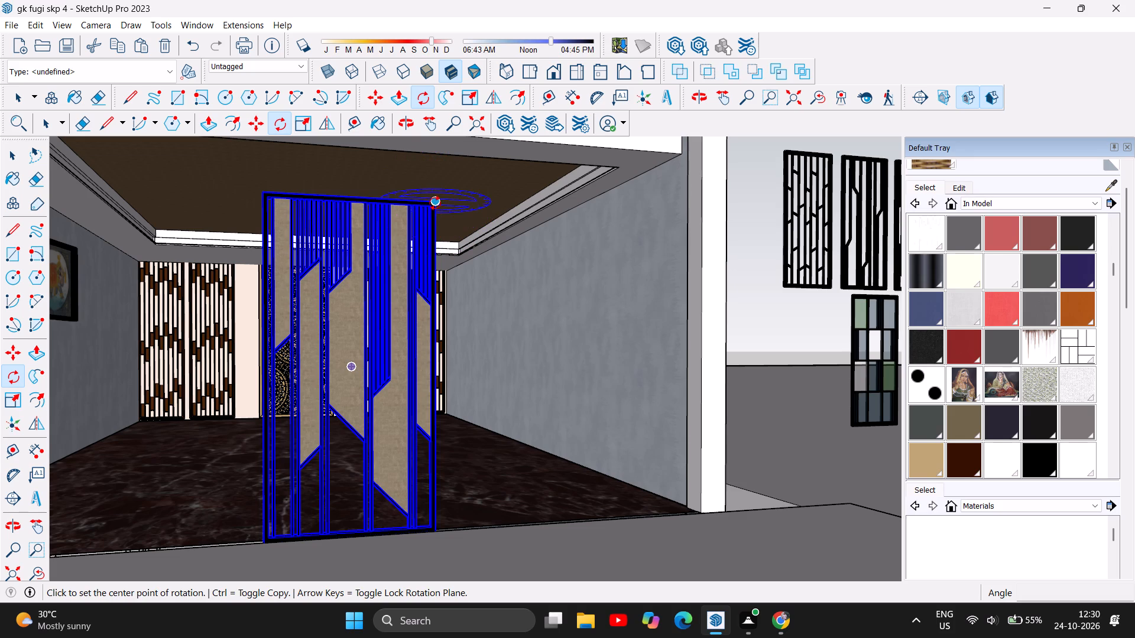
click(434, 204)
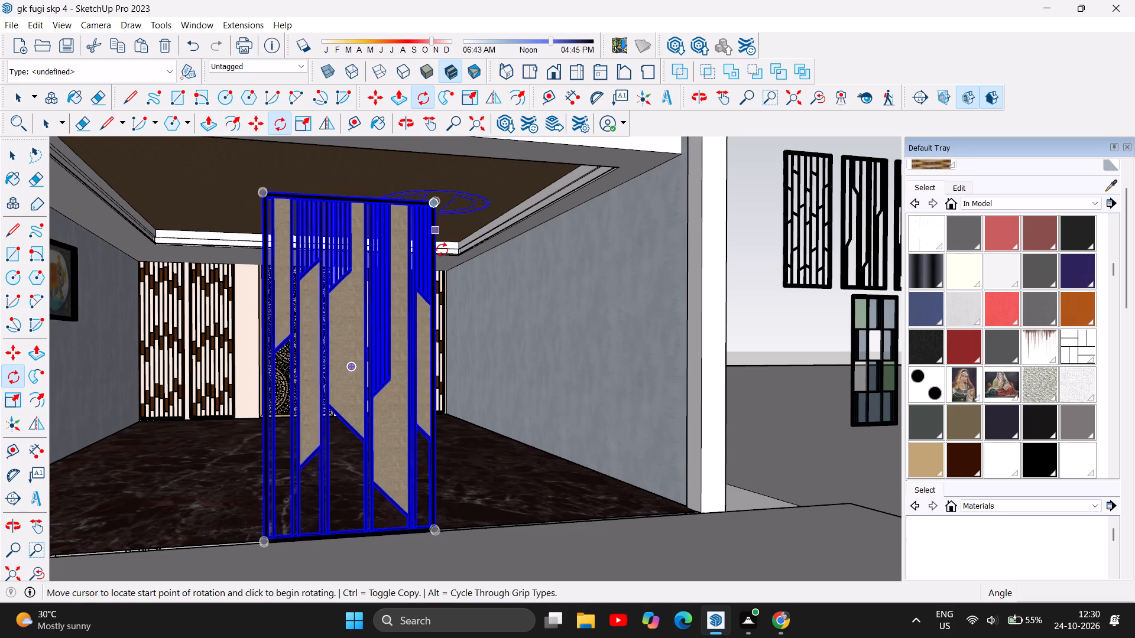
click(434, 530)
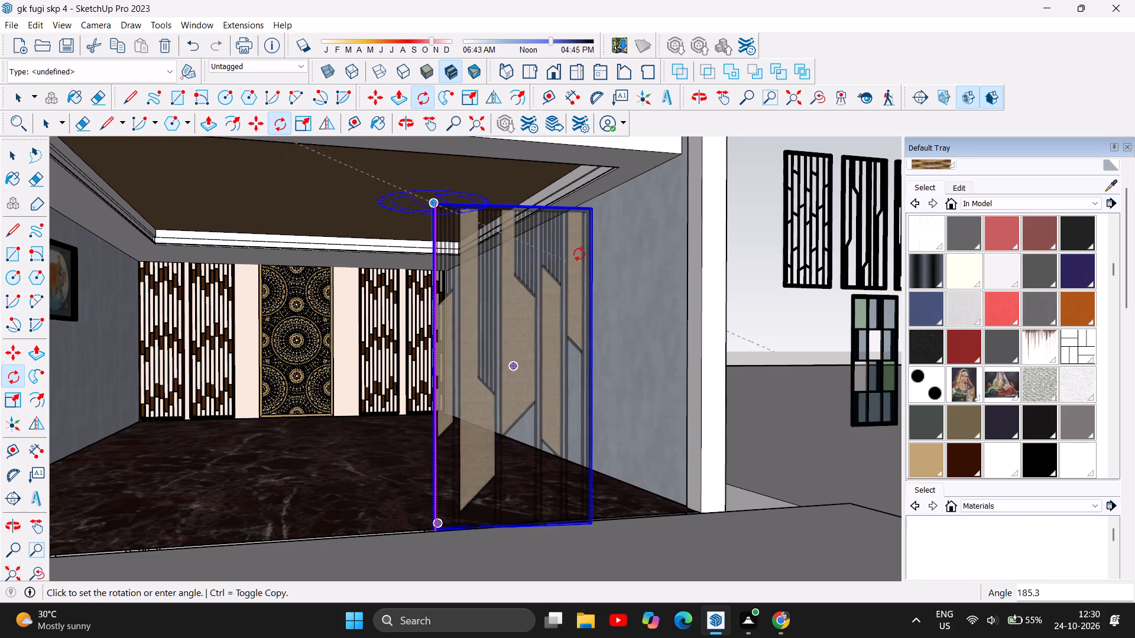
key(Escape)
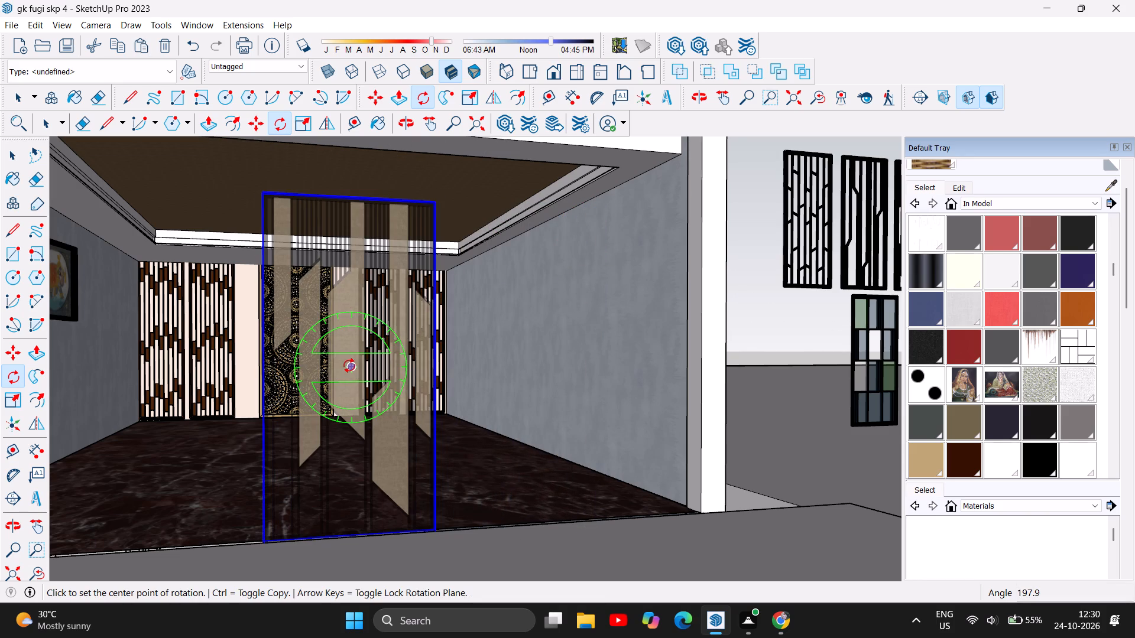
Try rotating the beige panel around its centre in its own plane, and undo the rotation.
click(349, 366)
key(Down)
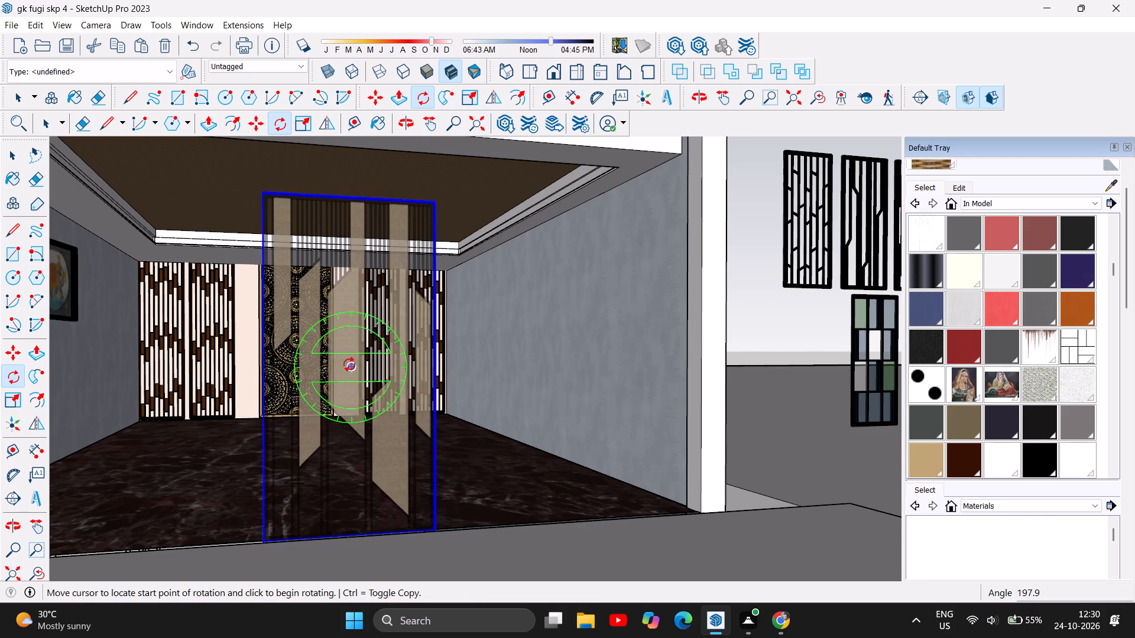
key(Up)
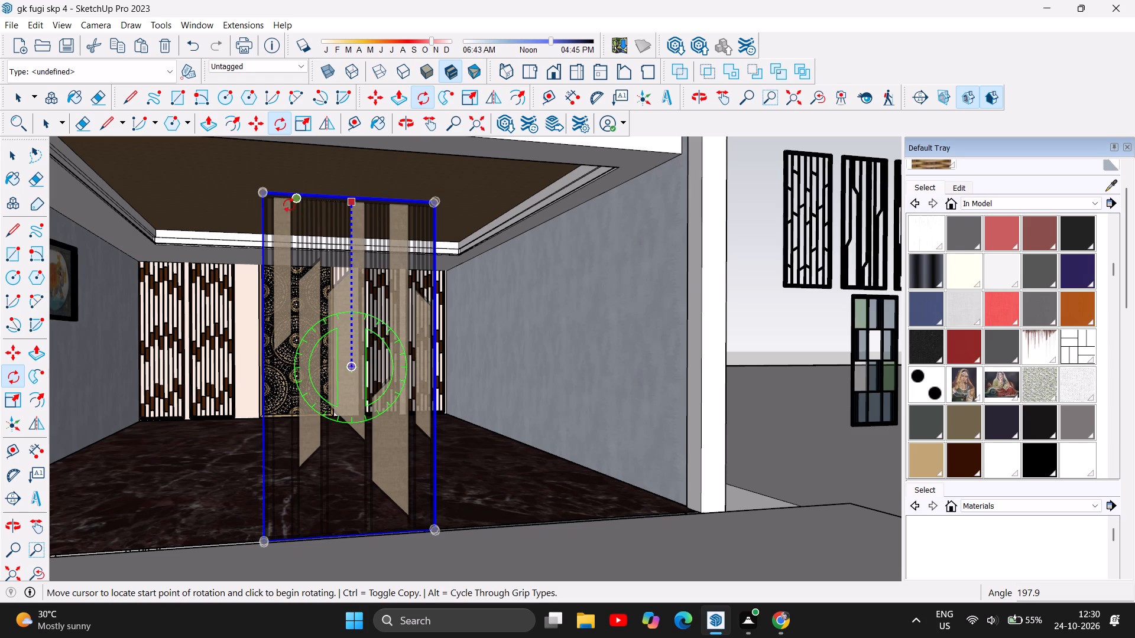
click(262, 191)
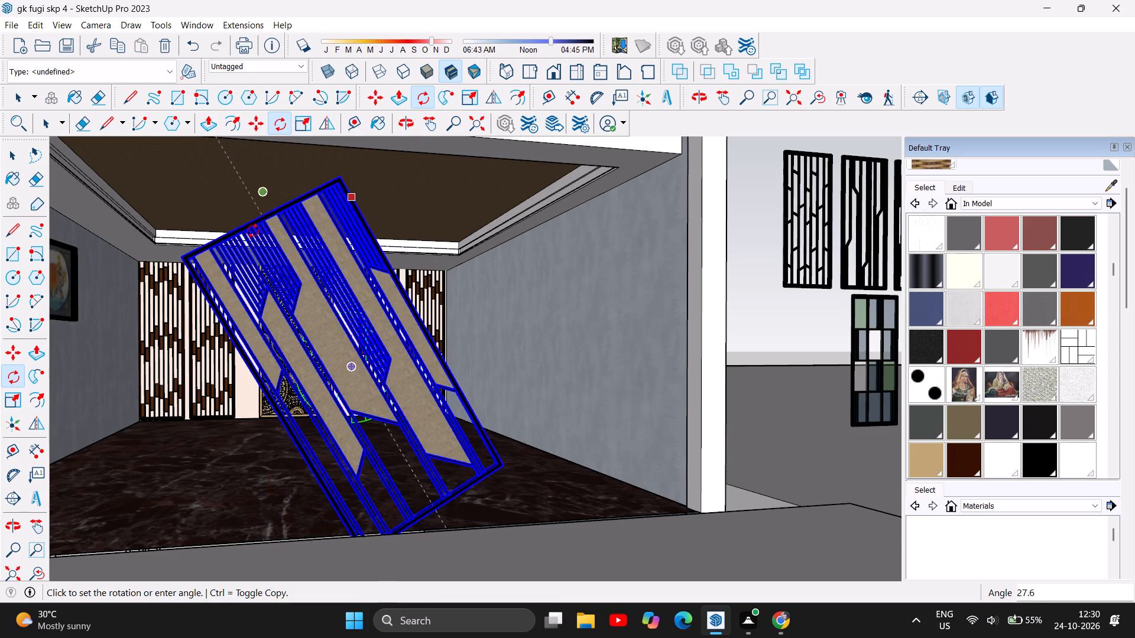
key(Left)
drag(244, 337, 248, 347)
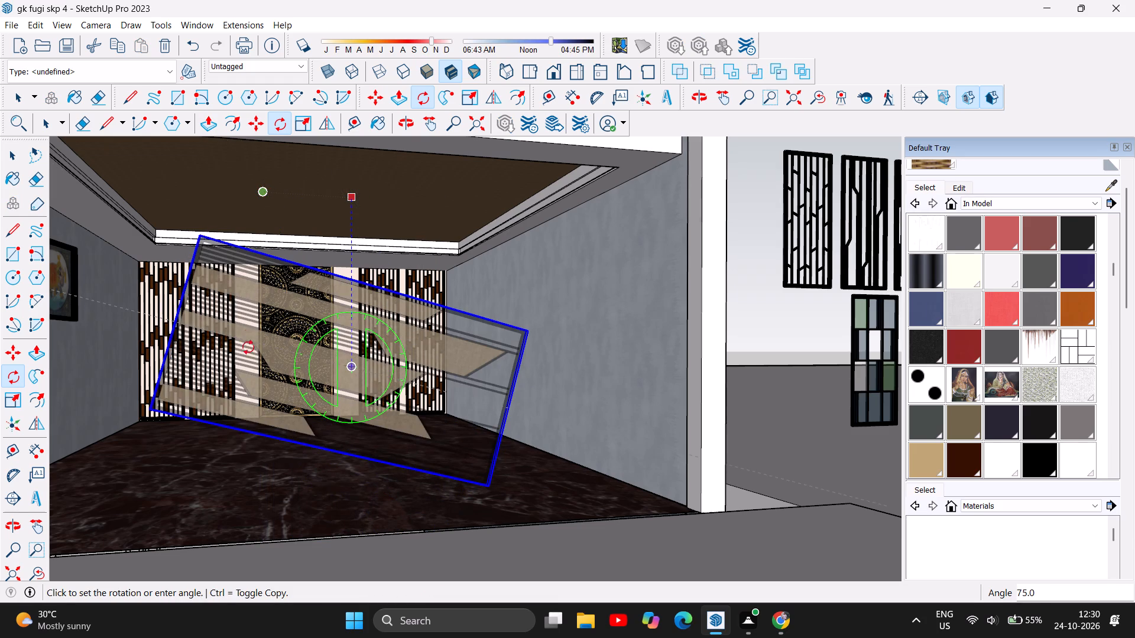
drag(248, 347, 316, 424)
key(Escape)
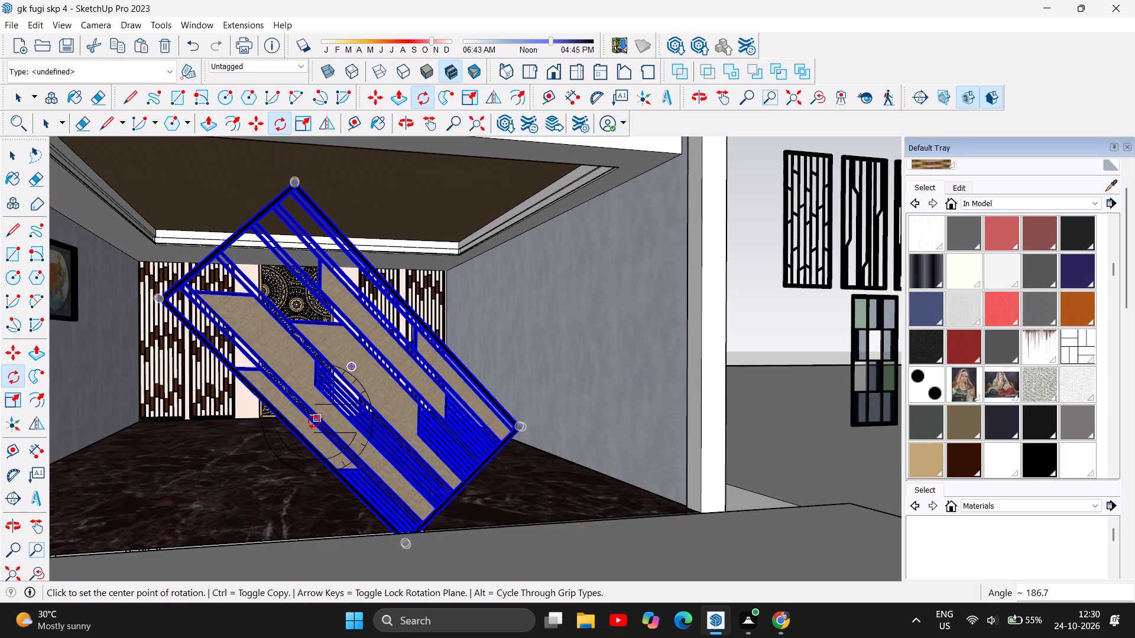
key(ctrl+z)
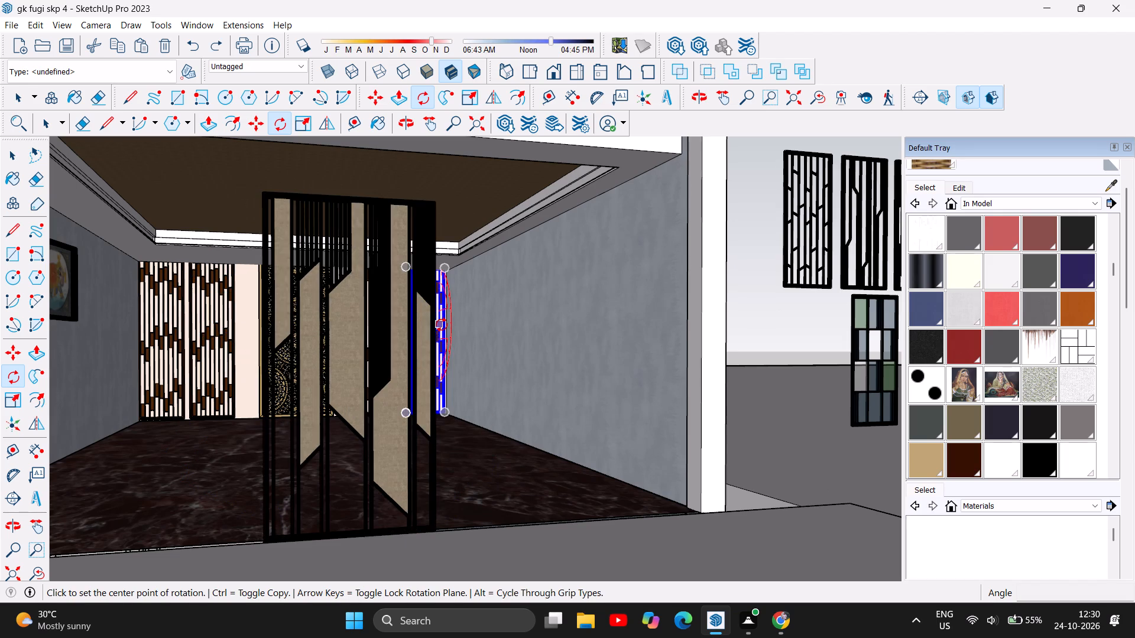
Select the beige panel again and rotate it around its centre in its own plane so that it lies horizontally.
click(11, 159)
click(388, 387)
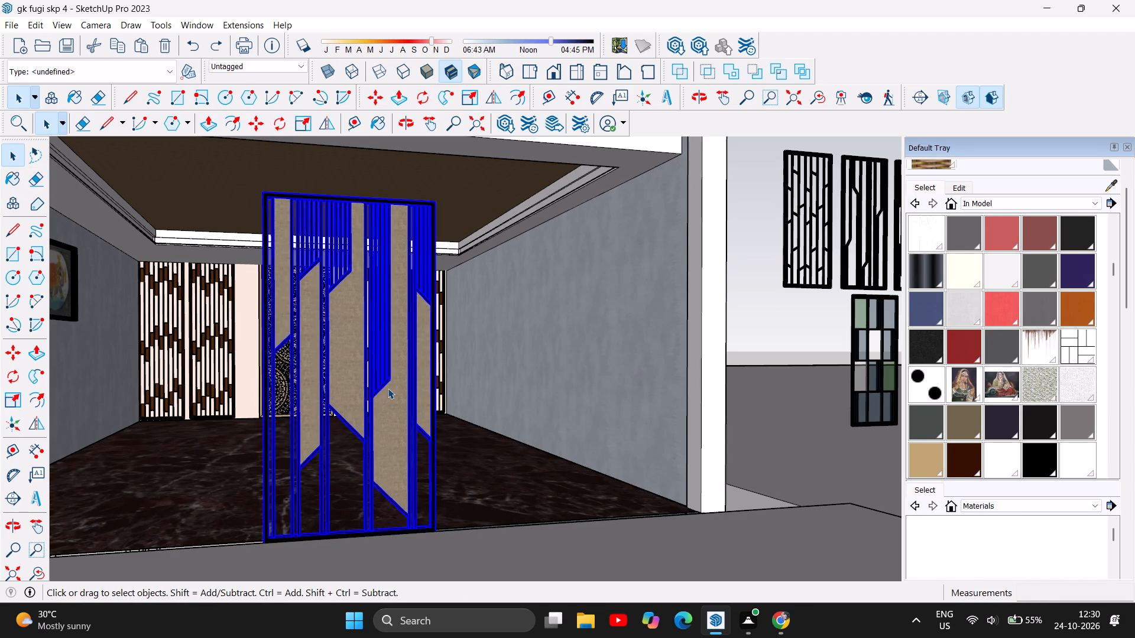
key(q)
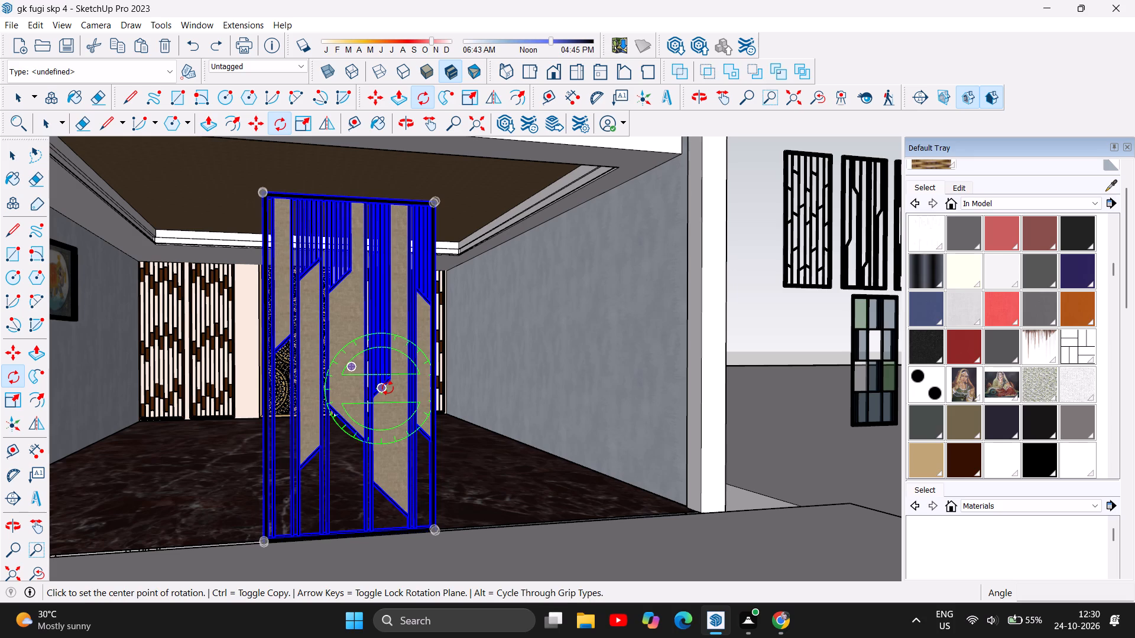
key(Down)
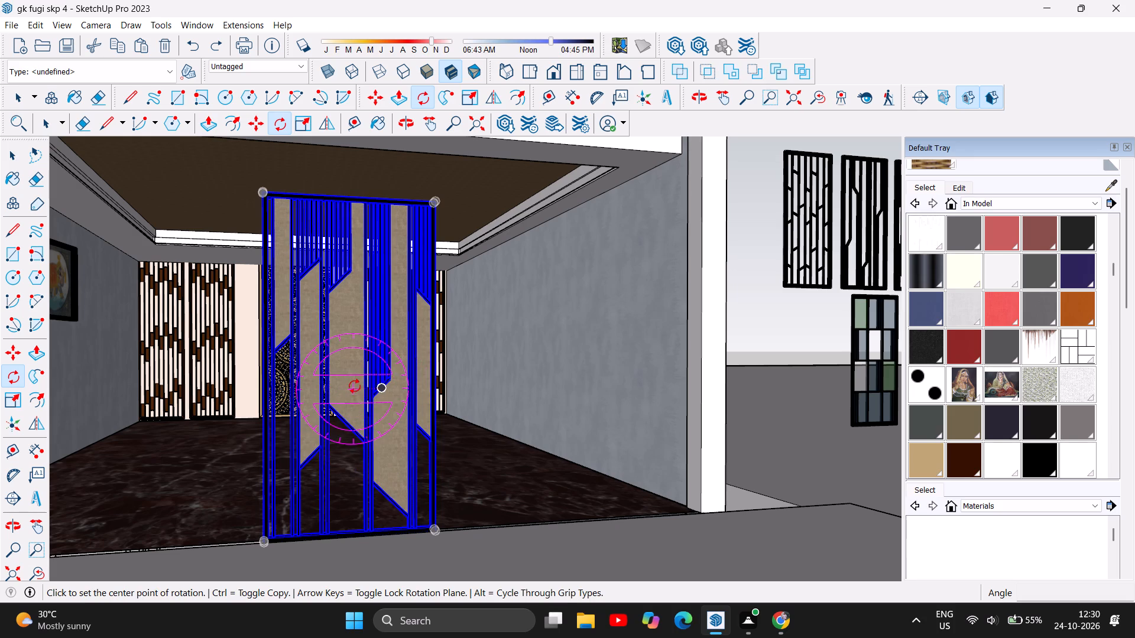
click(351, 370)
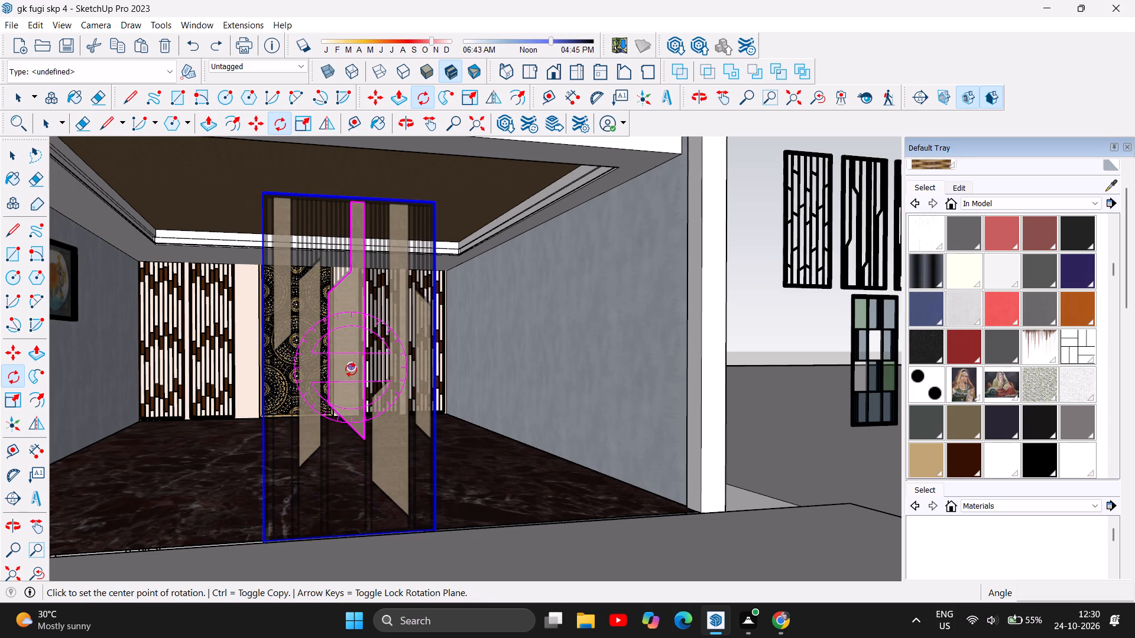
key(Left)
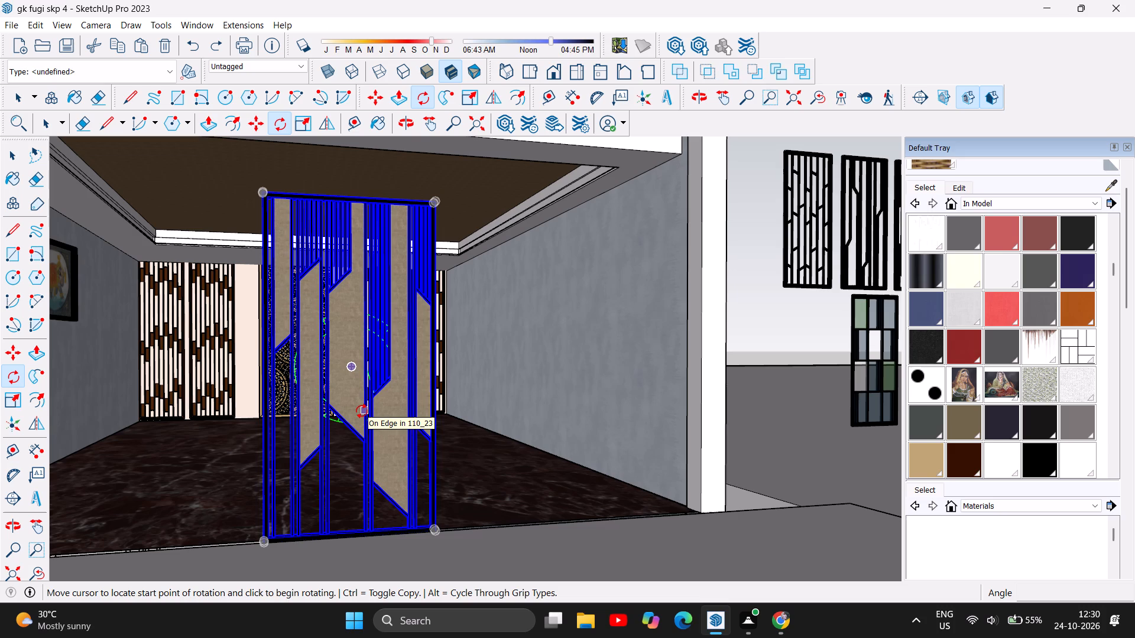
key(Down)
drag(362, 411, 364, 419)
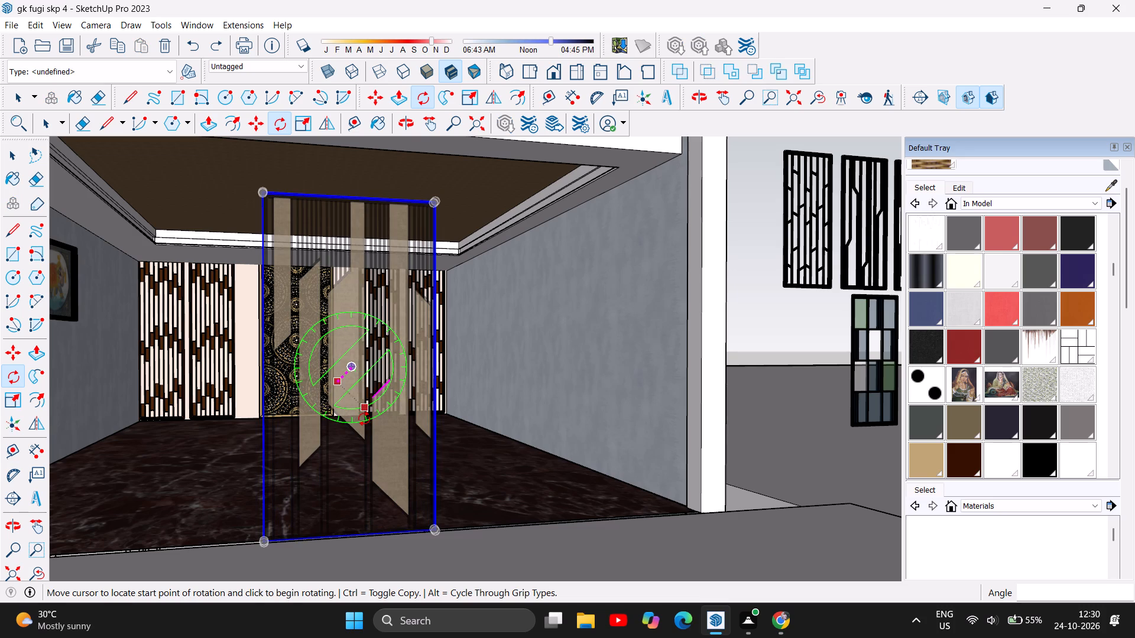
key(Right)
click(364, 419)
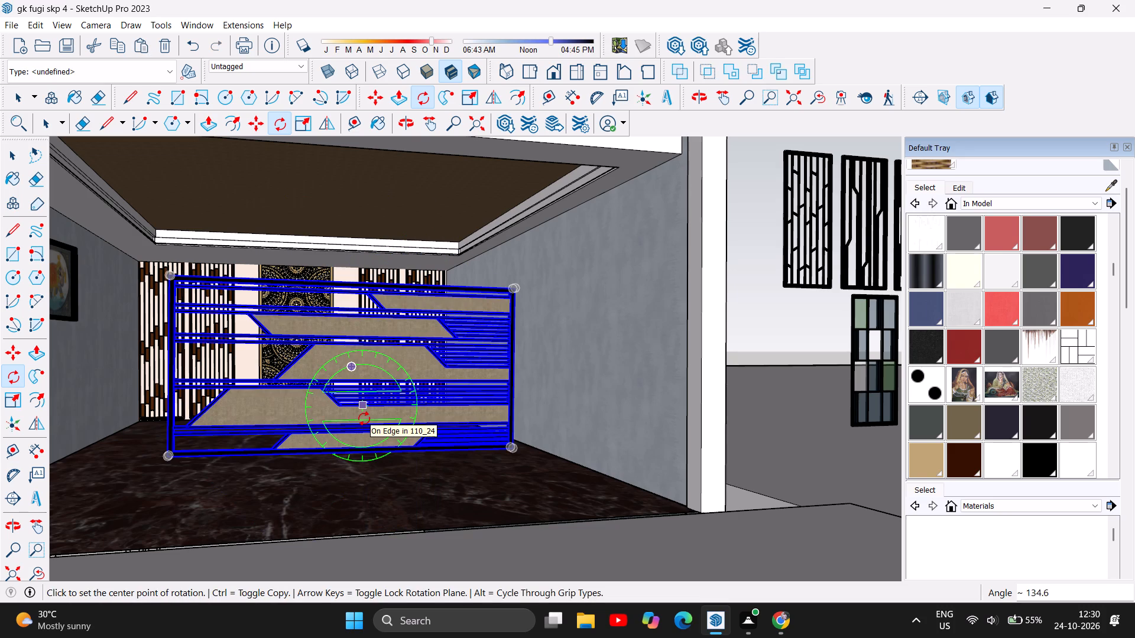
Rotate the horizontal beige panel about 357.7 degrees about the vertical axis, around a point on the floor in front of it.
key(Up)
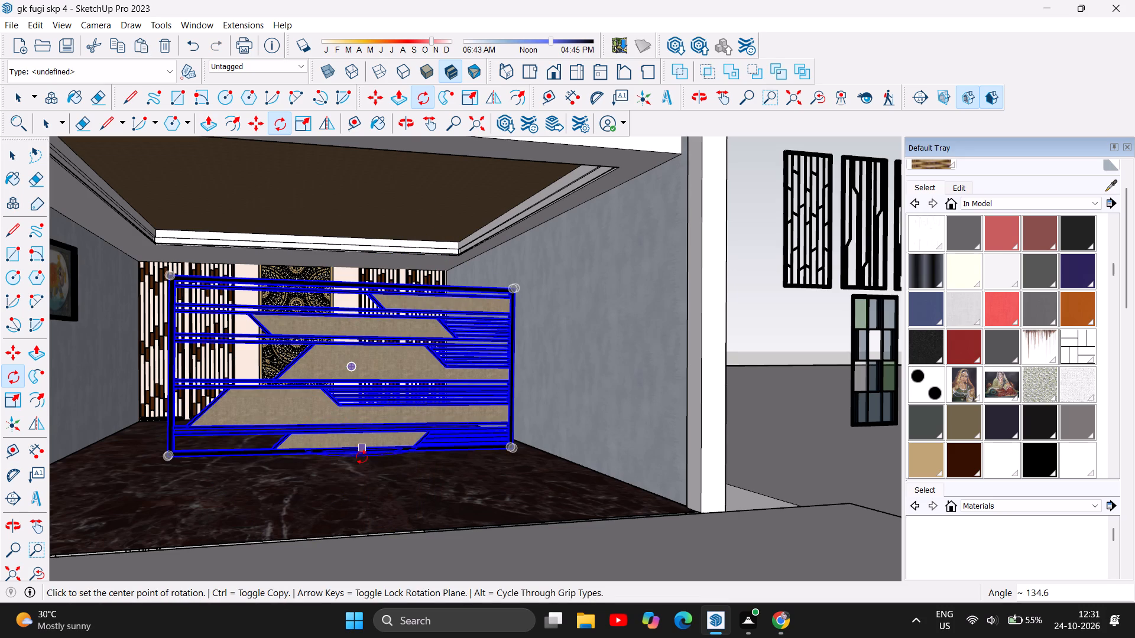
click(364, 481)
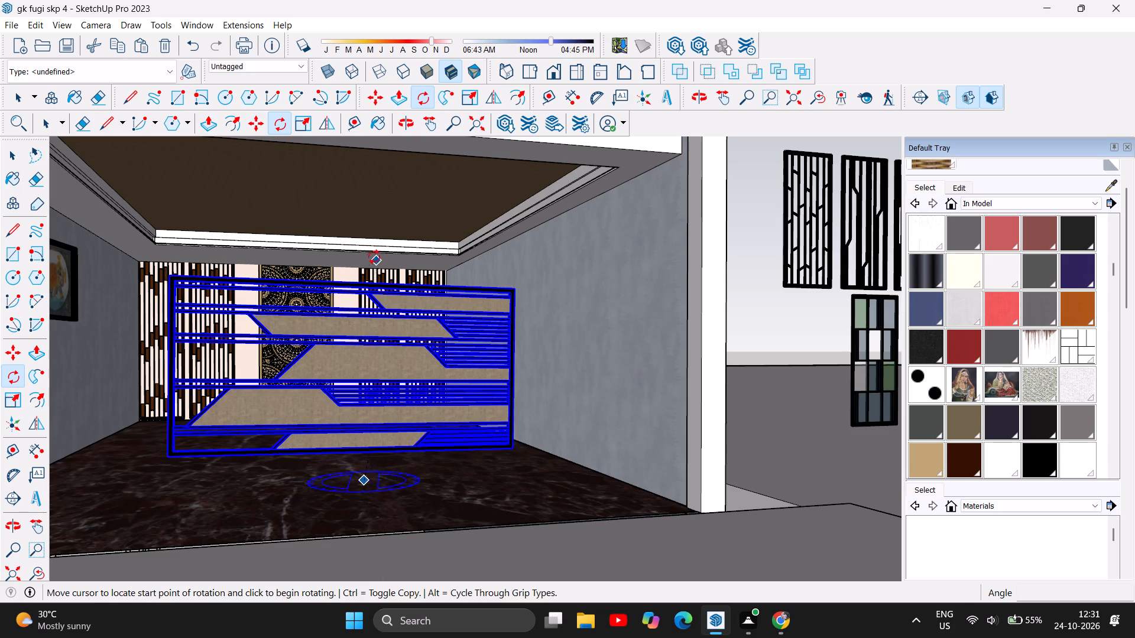
click(358, 289)
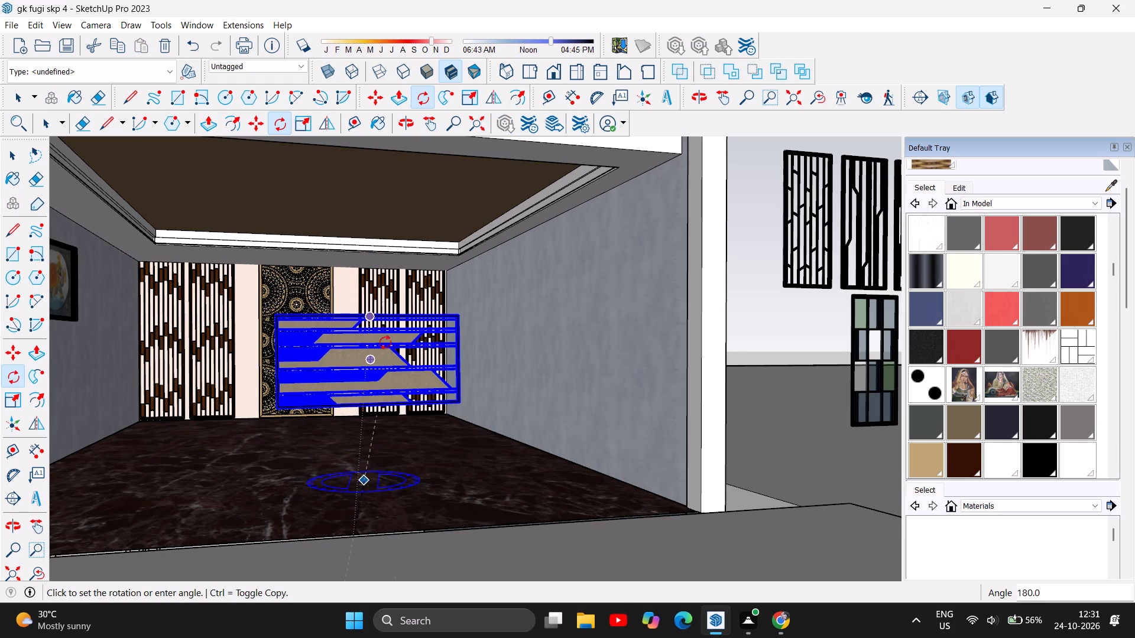
double_click(356, 206)
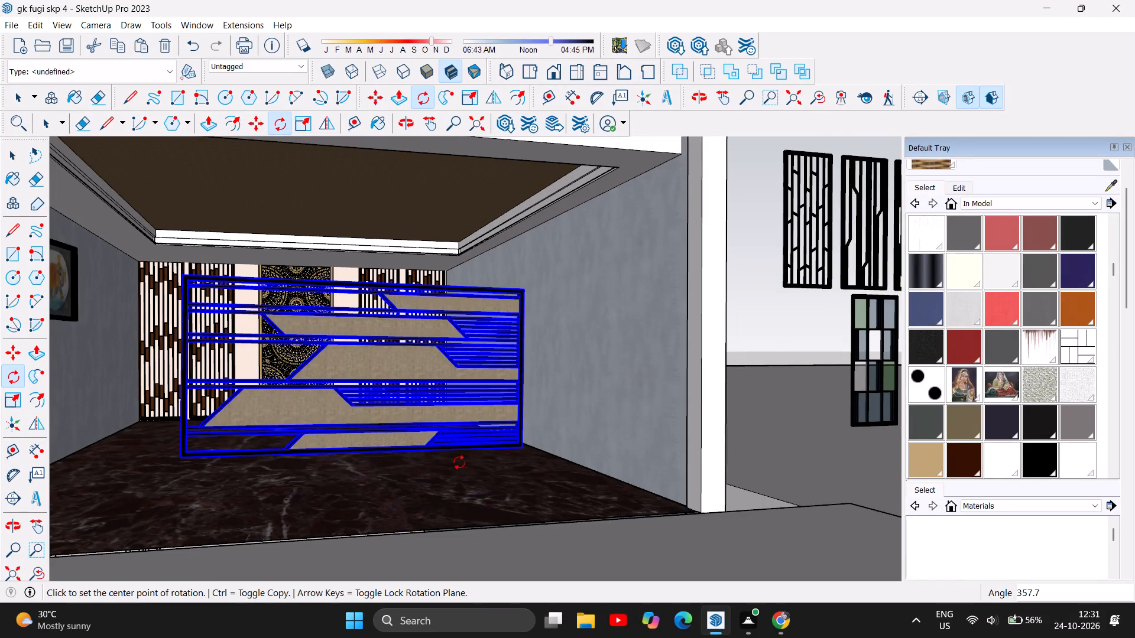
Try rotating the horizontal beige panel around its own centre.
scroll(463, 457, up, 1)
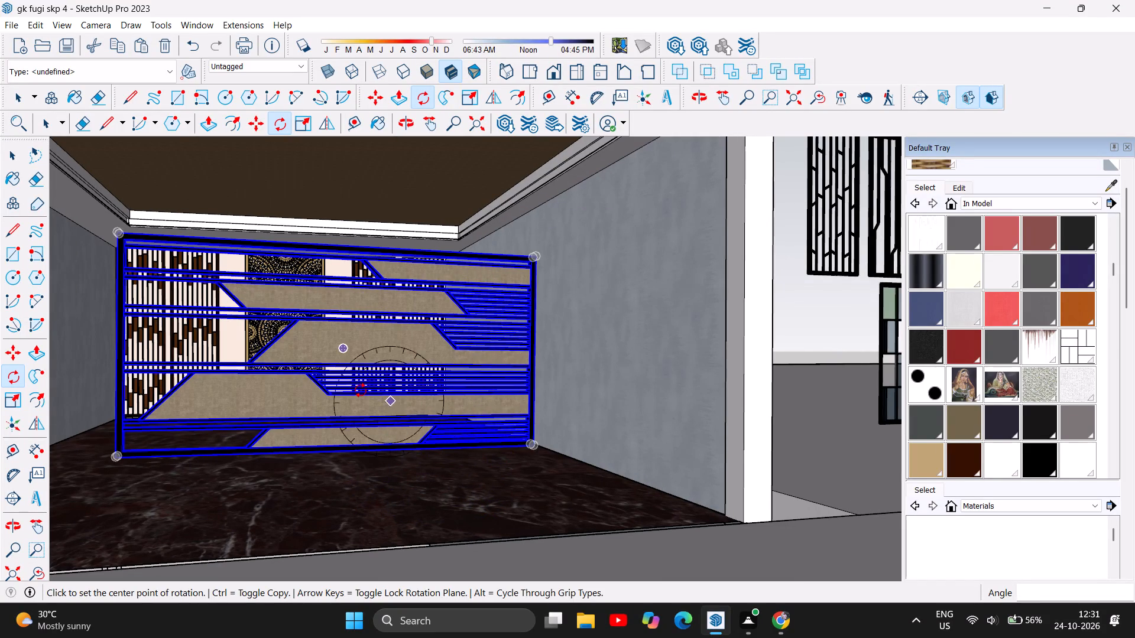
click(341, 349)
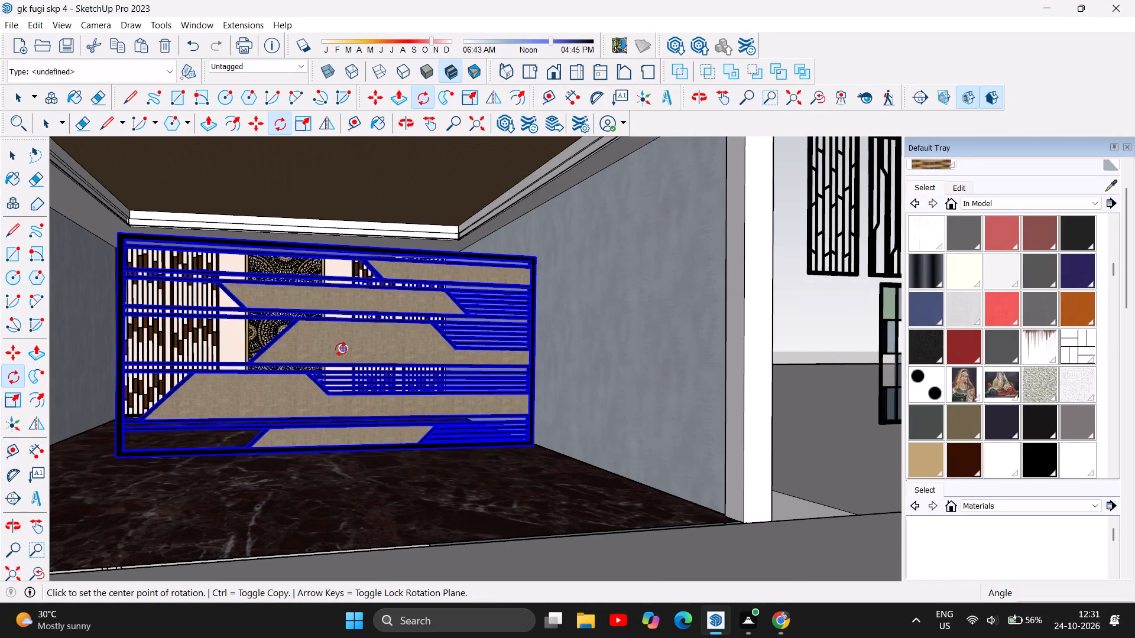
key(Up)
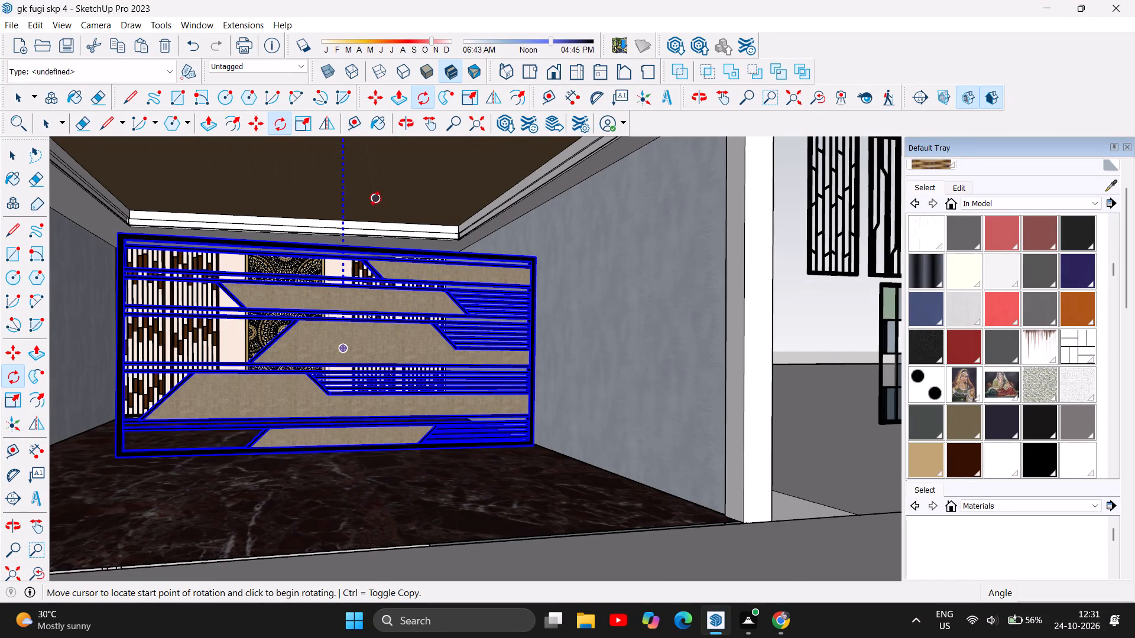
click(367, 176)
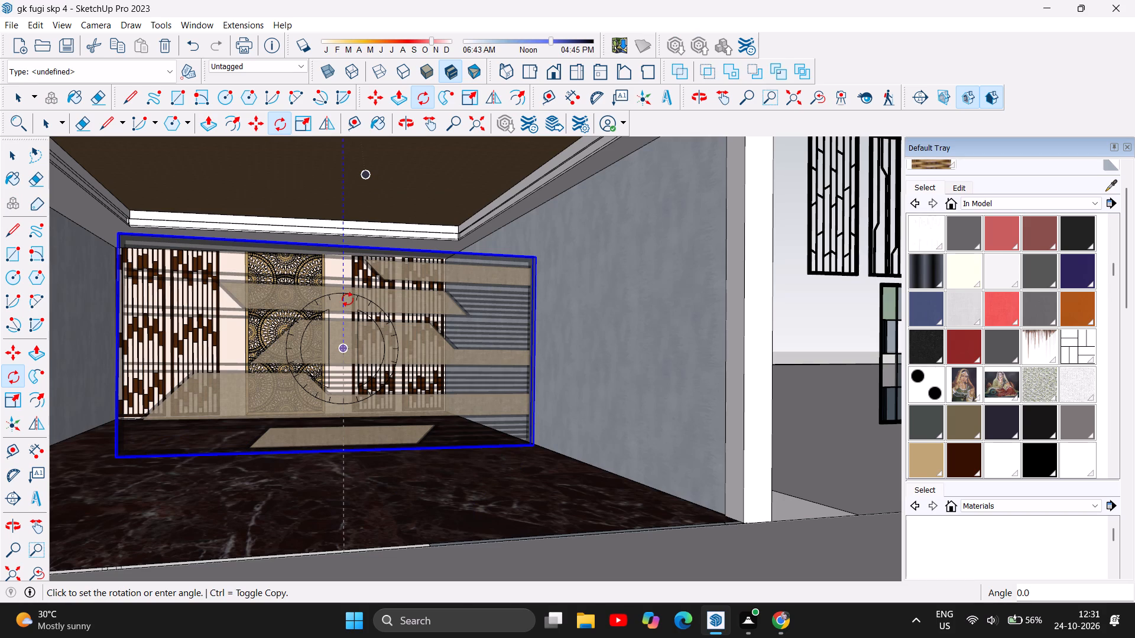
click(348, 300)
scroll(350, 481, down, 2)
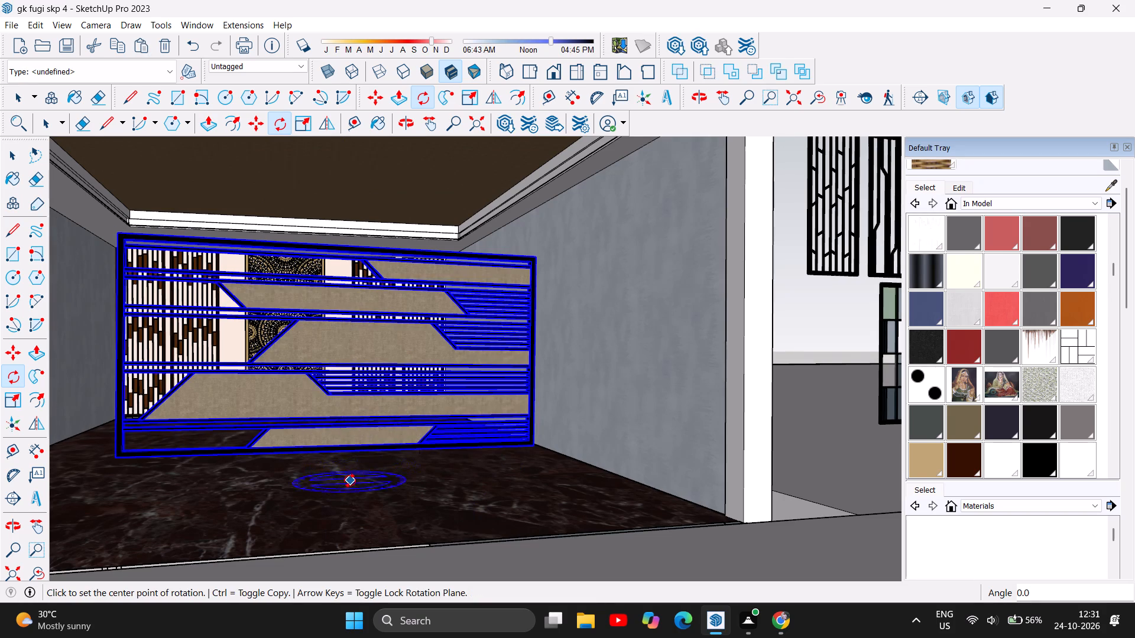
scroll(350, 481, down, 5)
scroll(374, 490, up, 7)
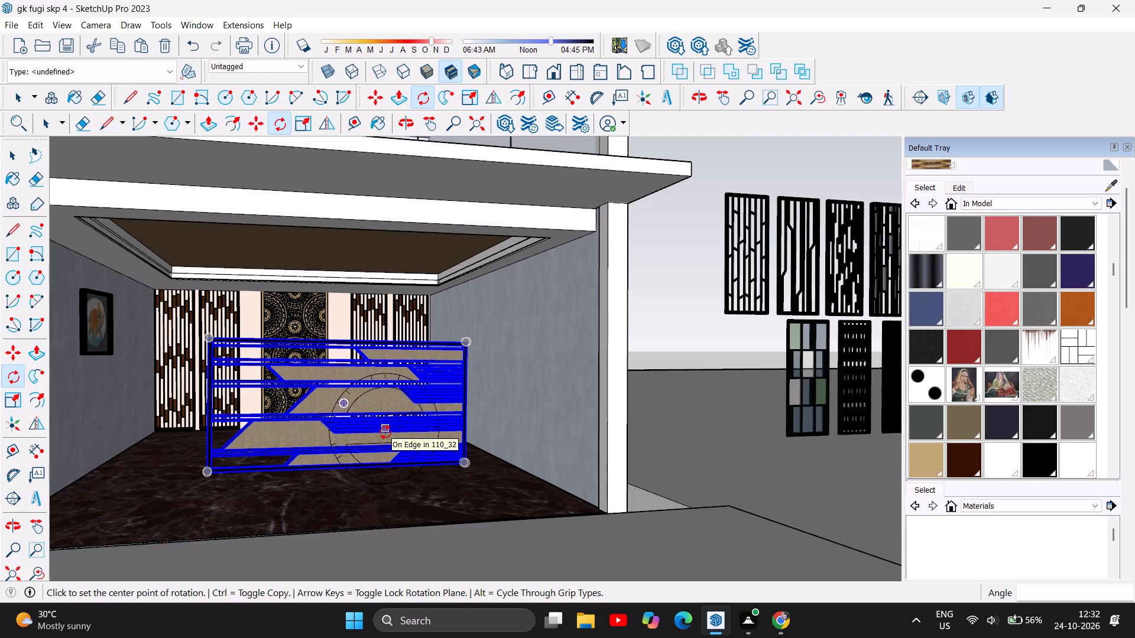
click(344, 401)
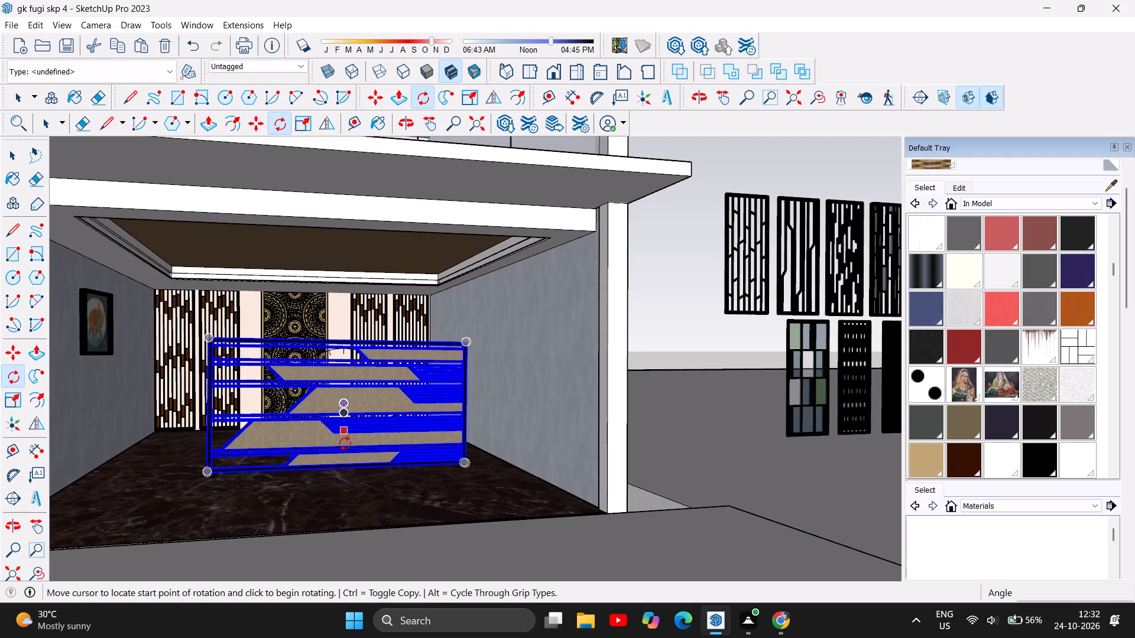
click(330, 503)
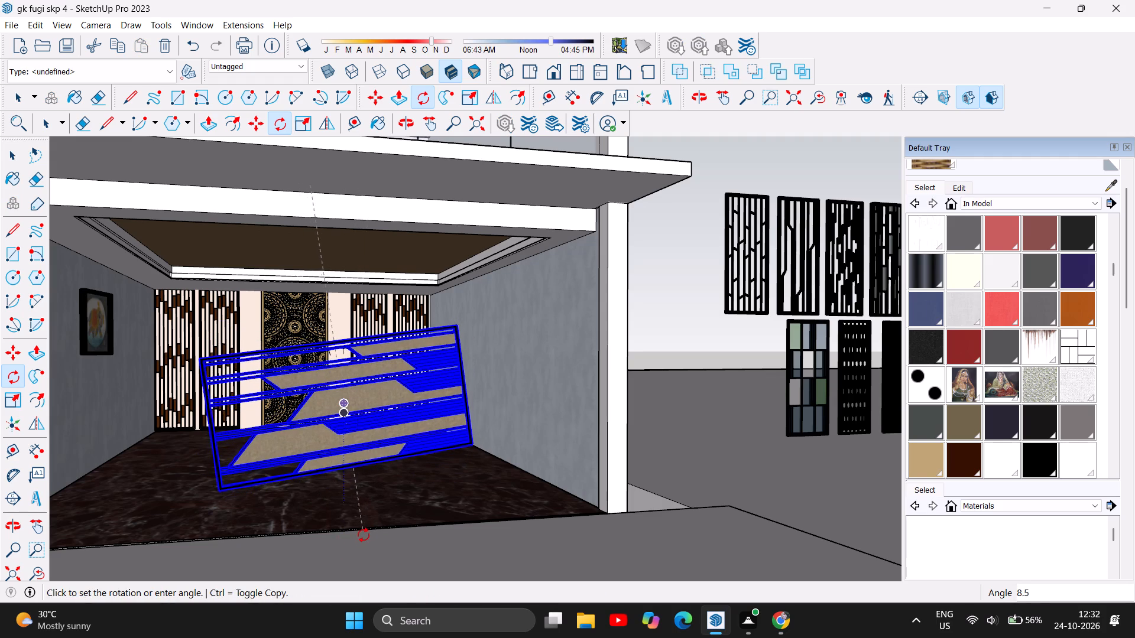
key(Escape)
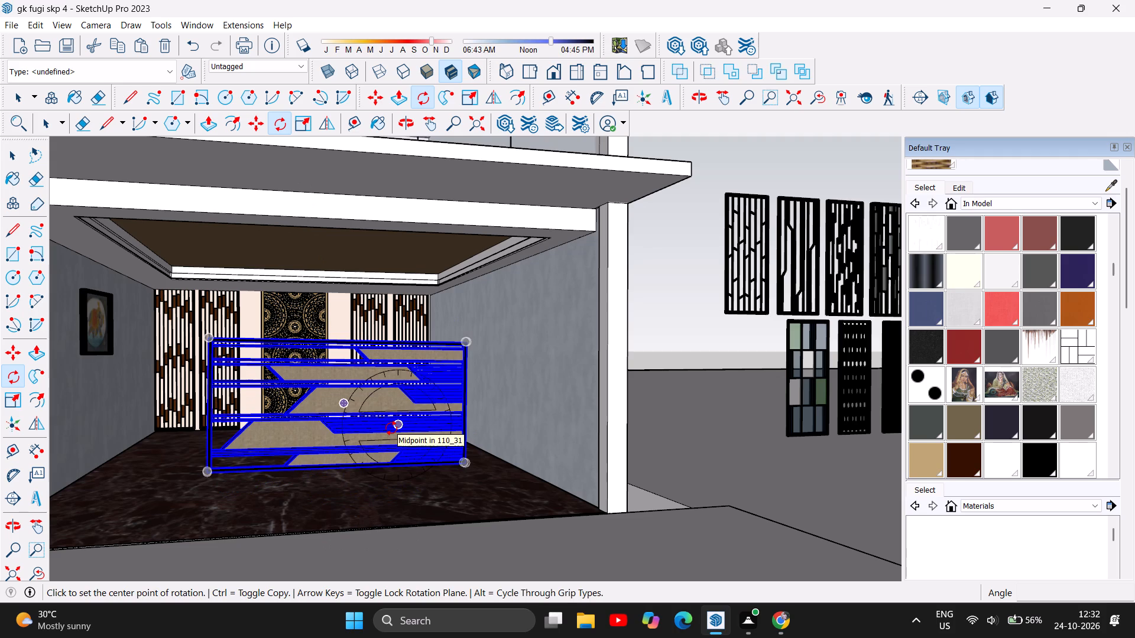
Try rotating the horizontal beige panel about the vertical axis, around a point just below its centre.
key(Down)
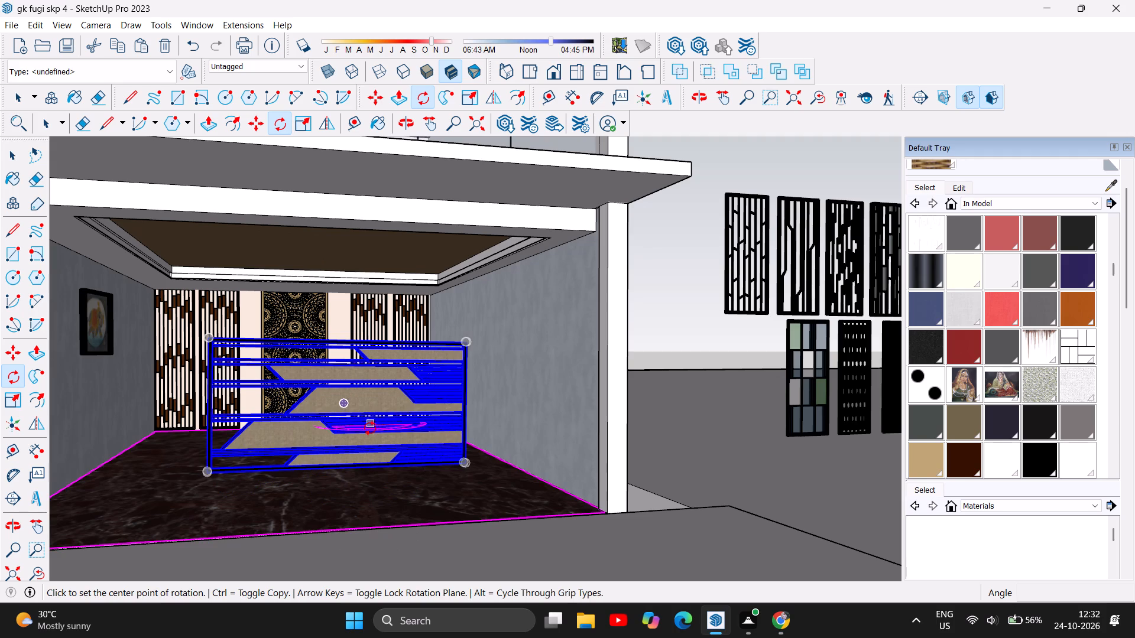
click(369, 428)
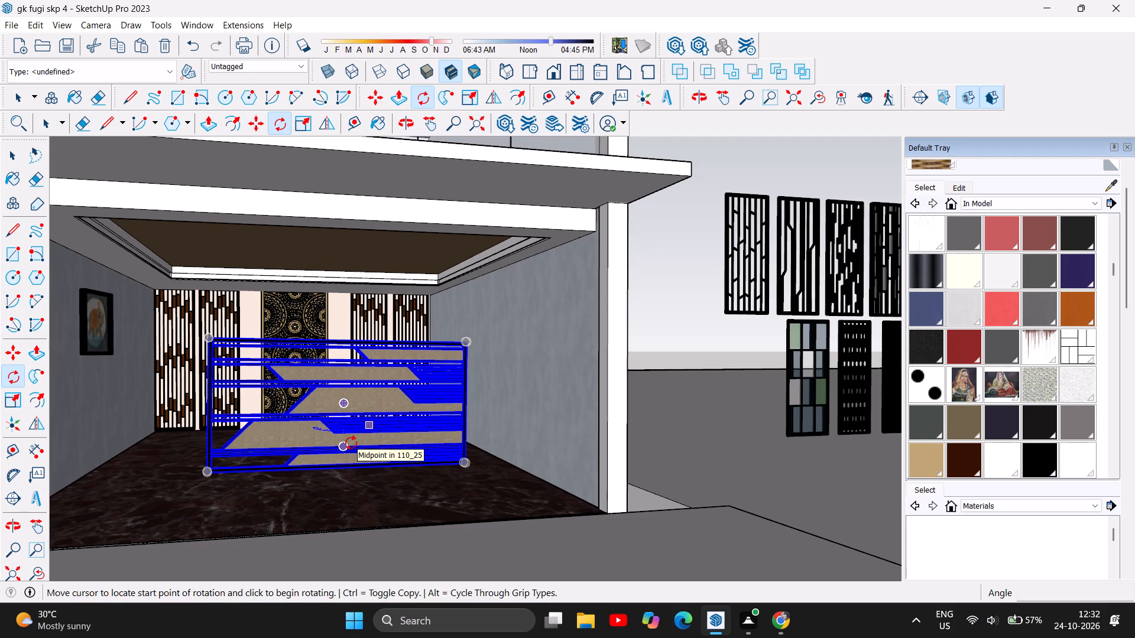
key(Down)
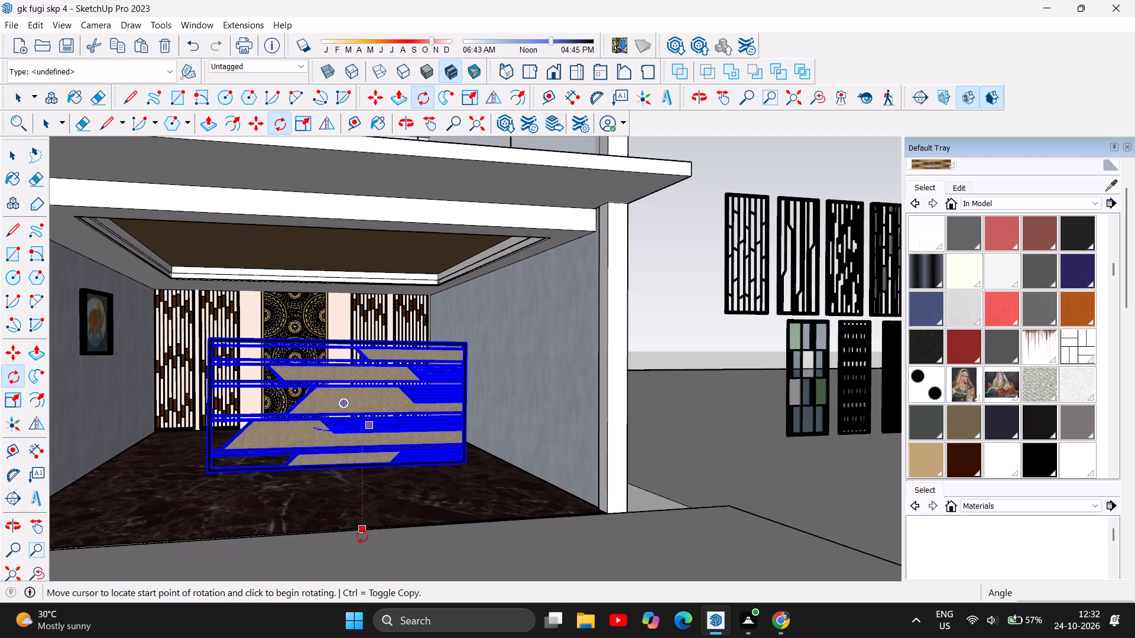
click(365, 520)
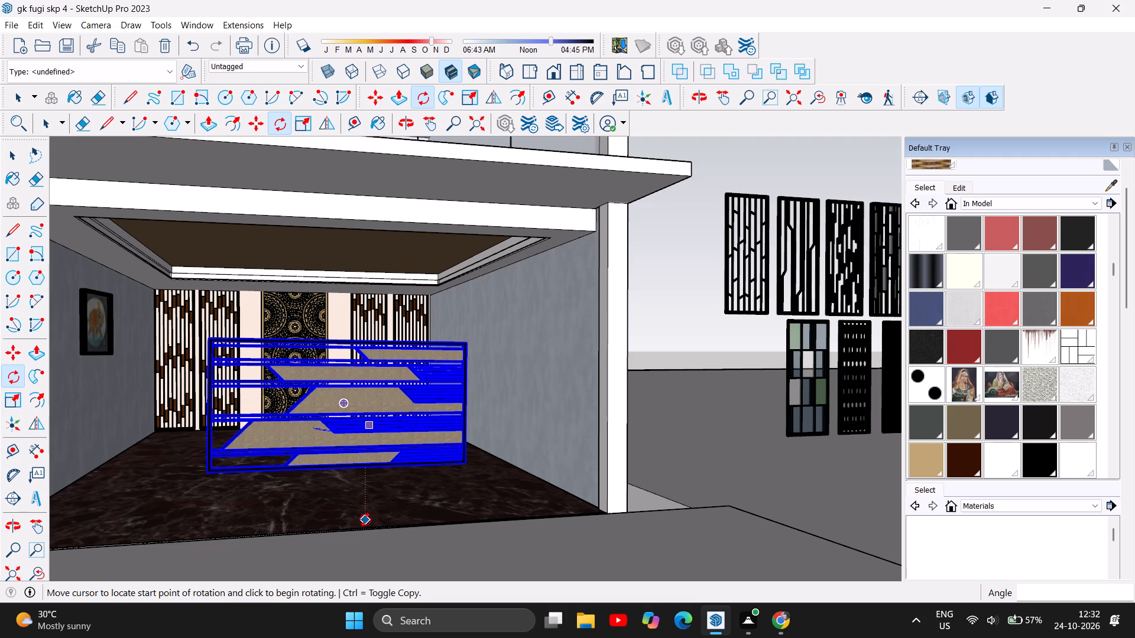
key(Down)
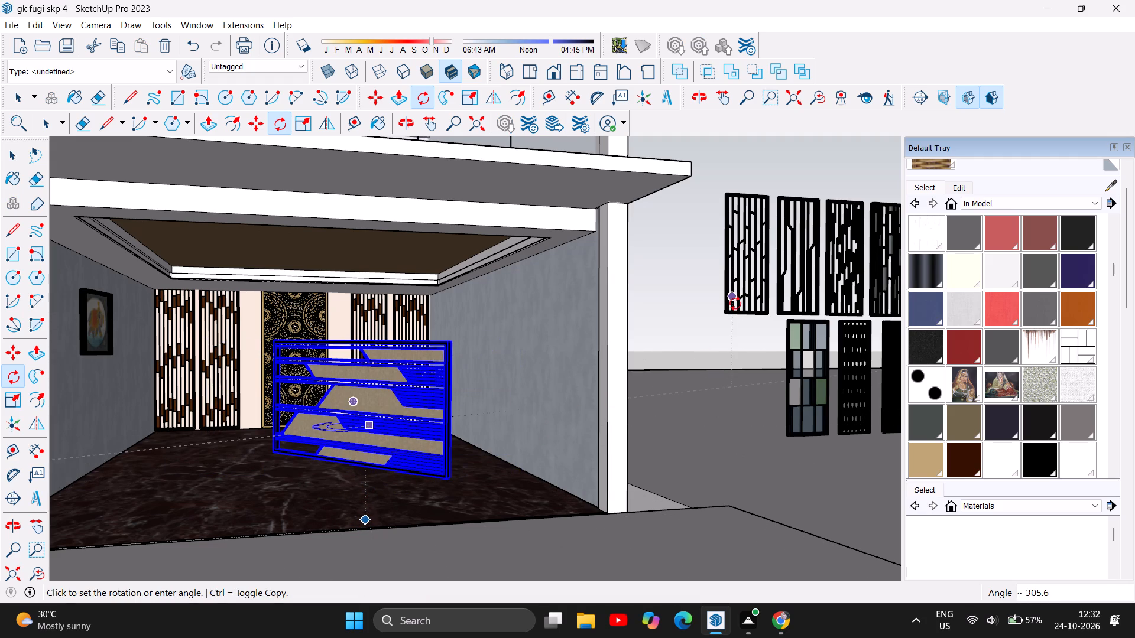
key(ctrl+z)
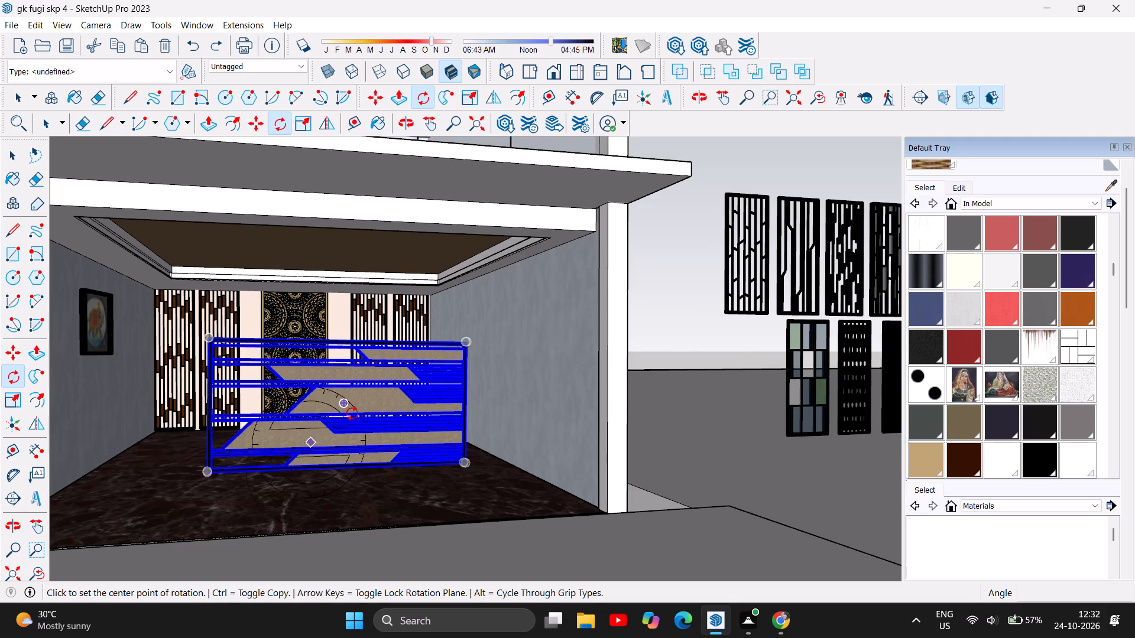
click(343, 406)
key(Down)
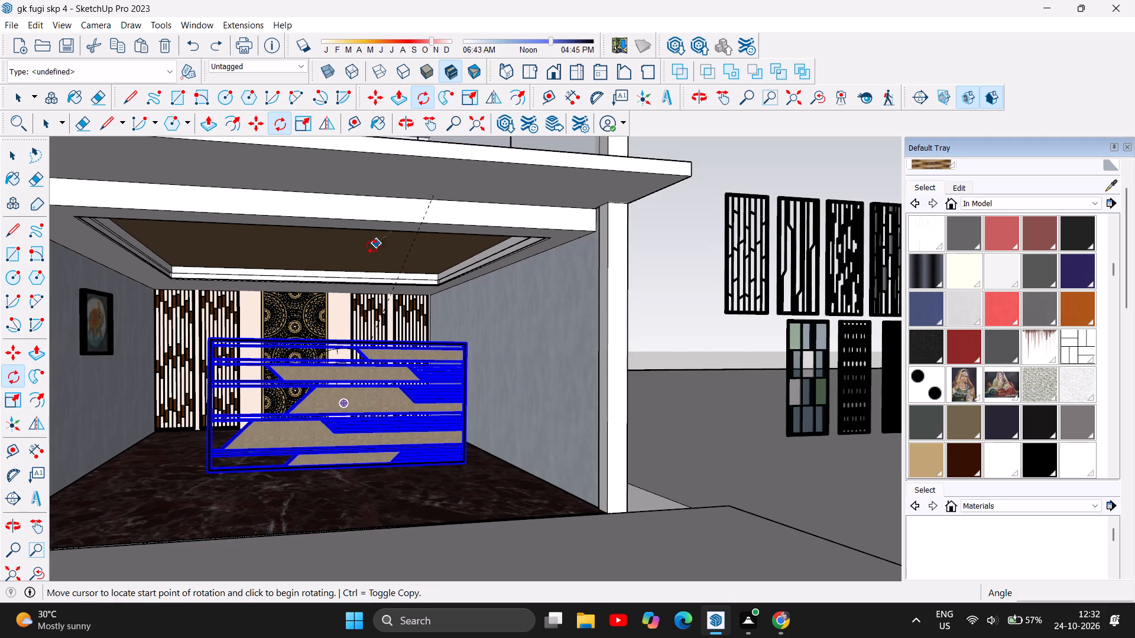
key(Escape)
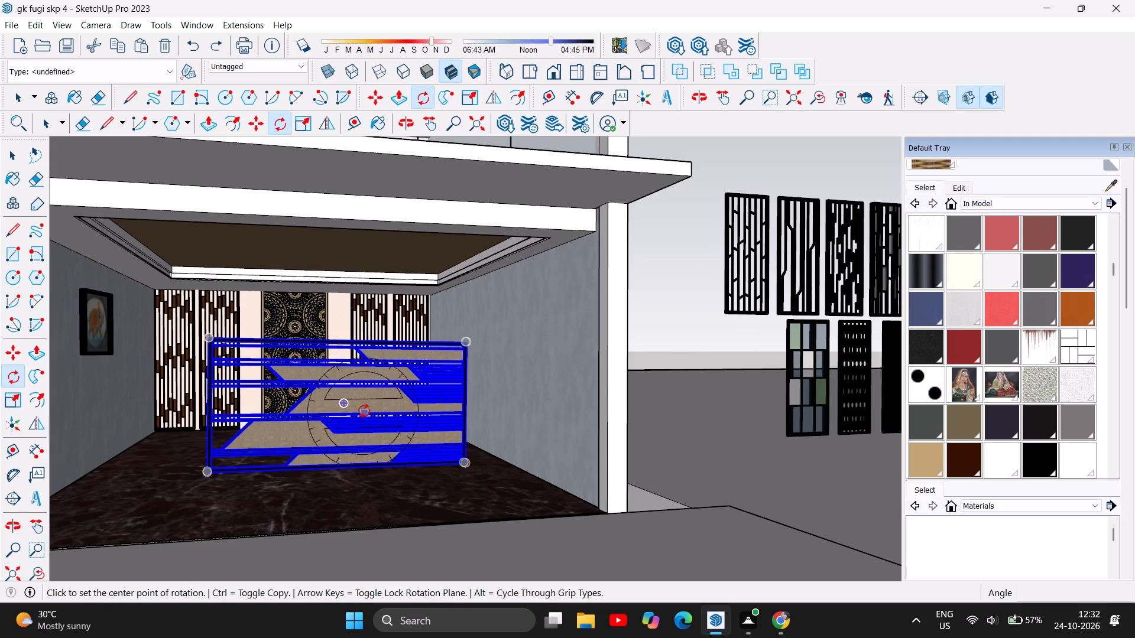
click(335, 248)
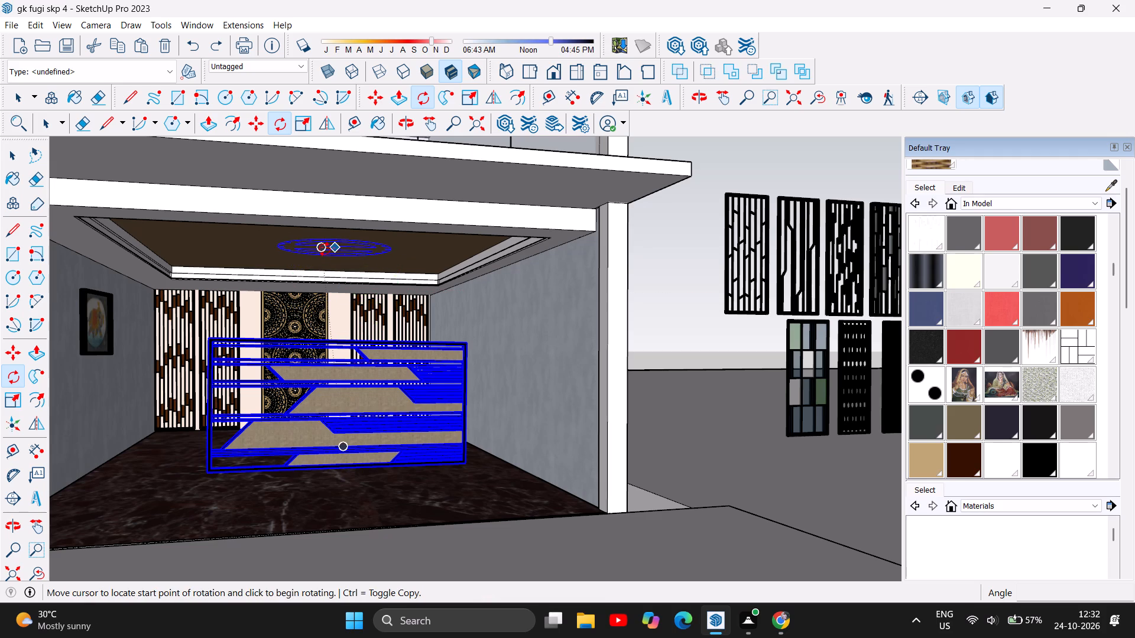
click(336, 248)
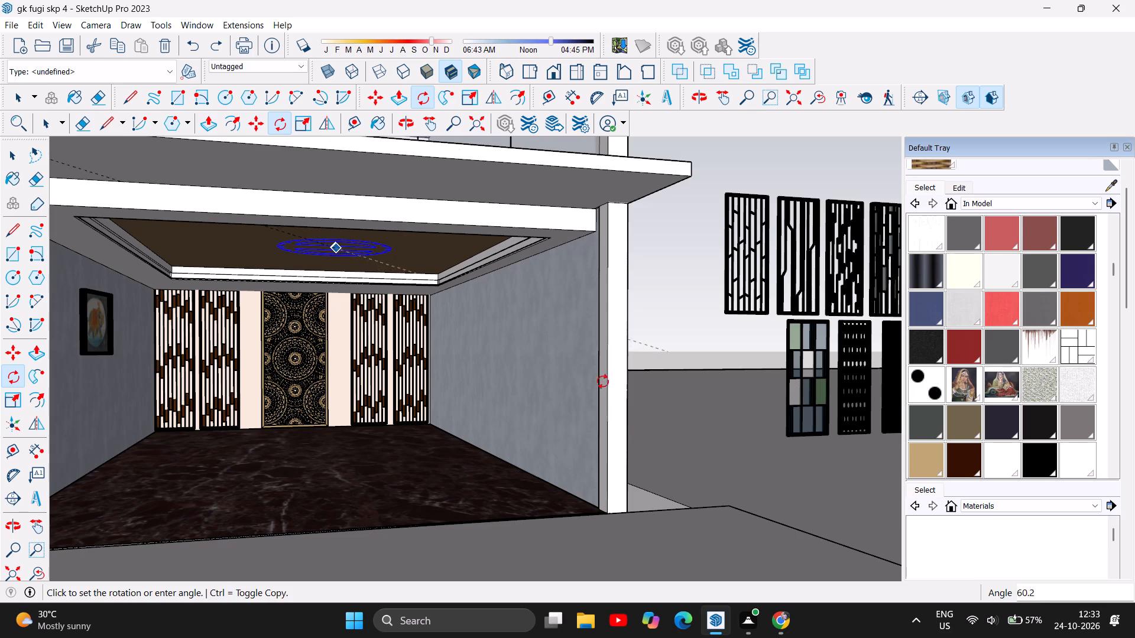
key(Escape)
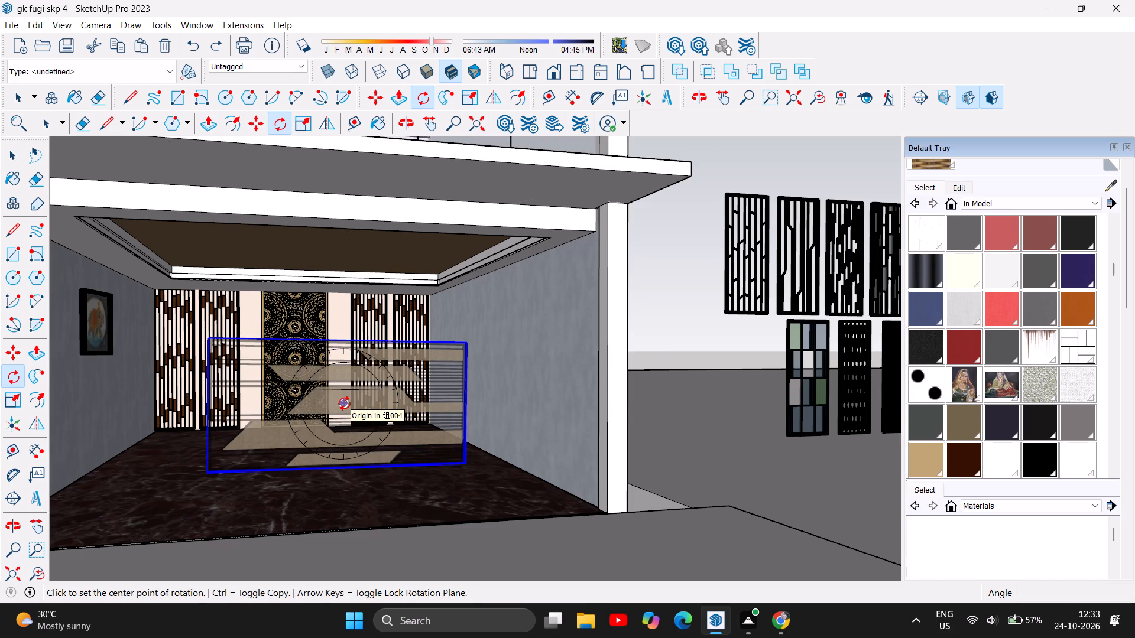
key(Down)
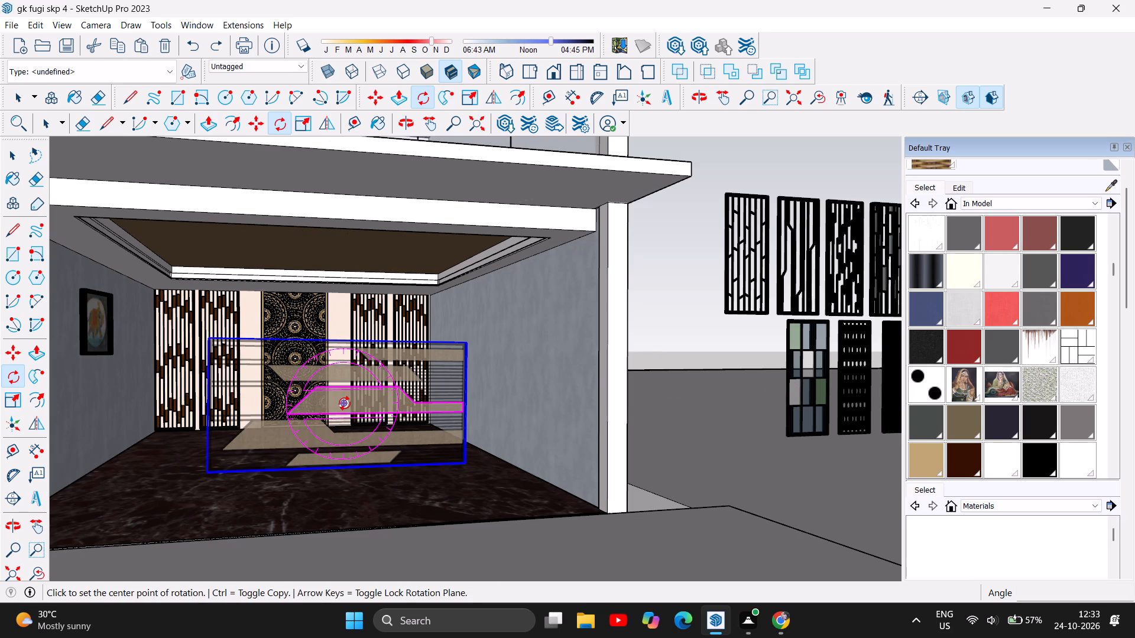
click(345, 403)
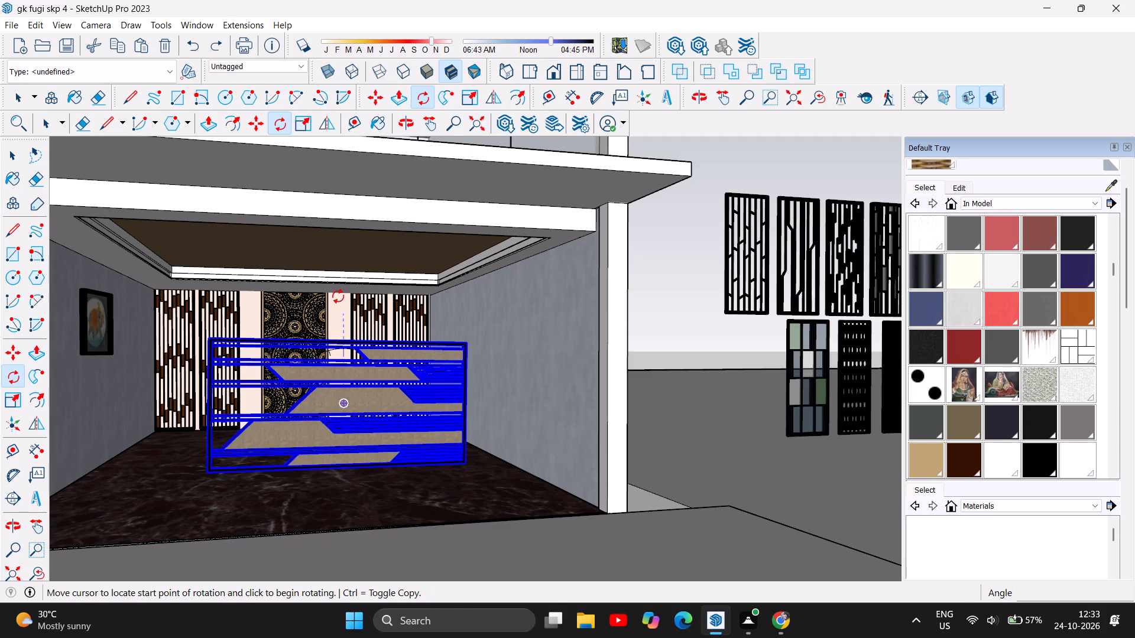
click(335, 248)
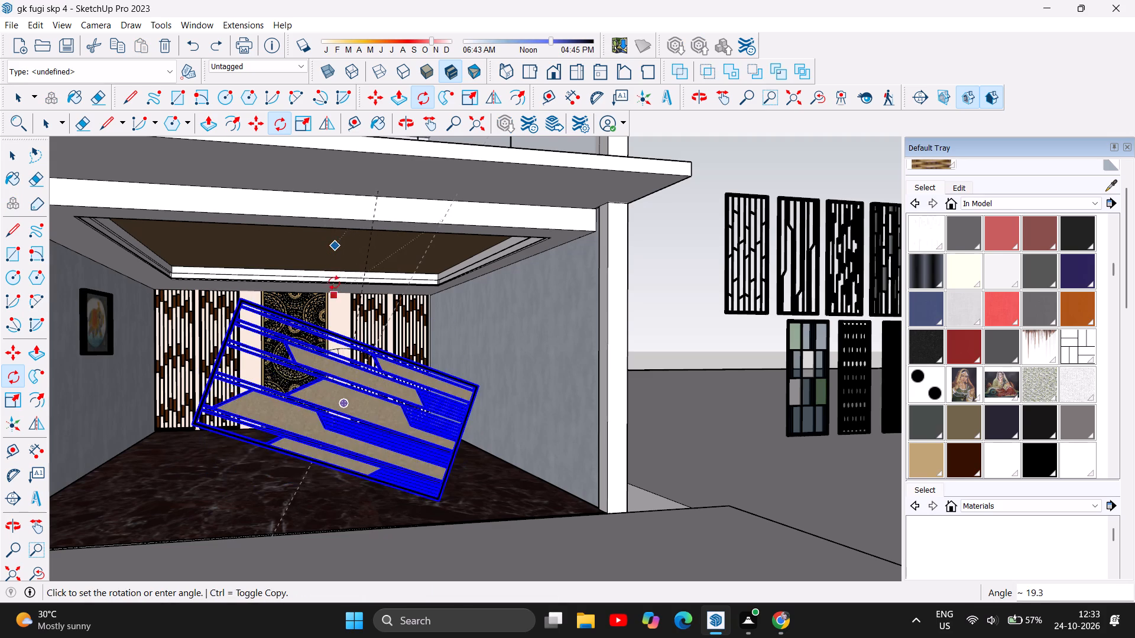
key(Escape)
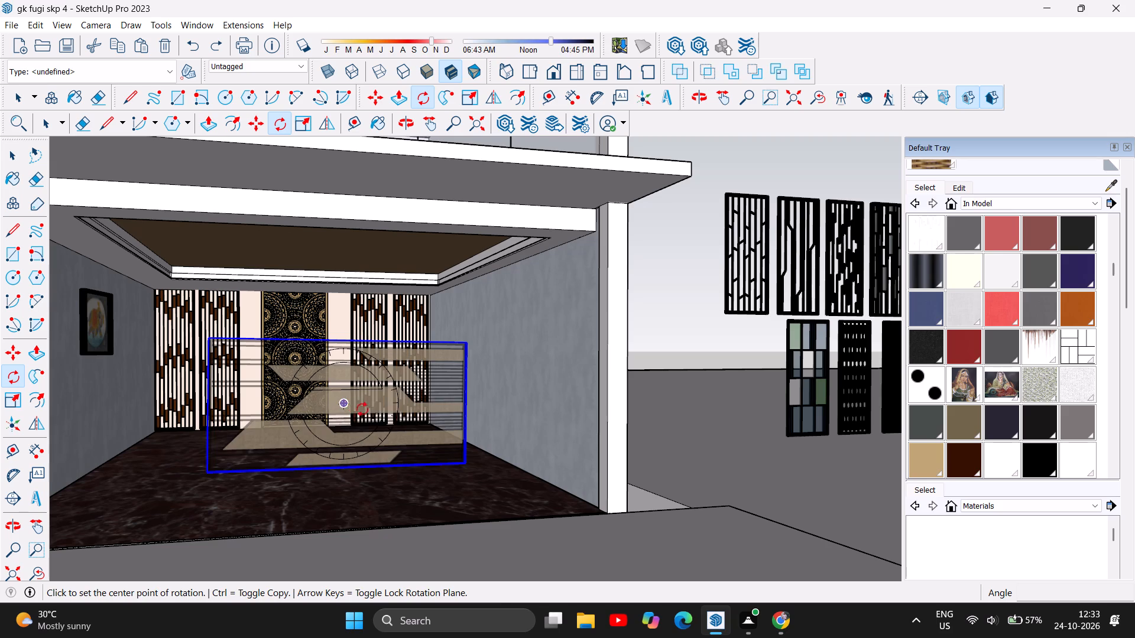
Undo the last rotation of the horizontal beige panel.
key(ctrl+z)
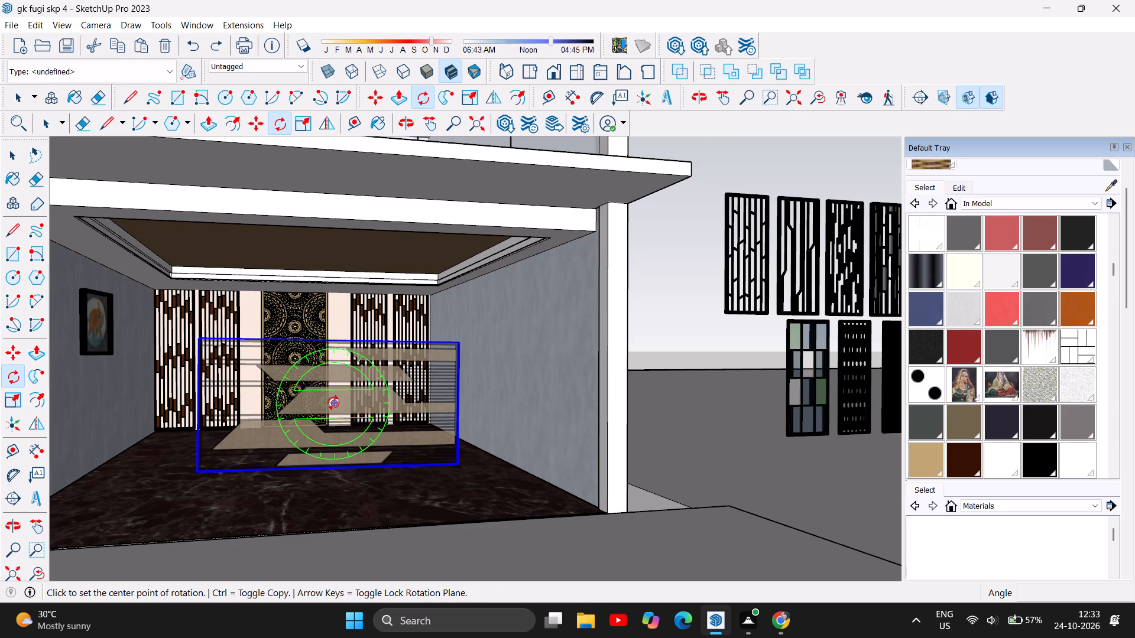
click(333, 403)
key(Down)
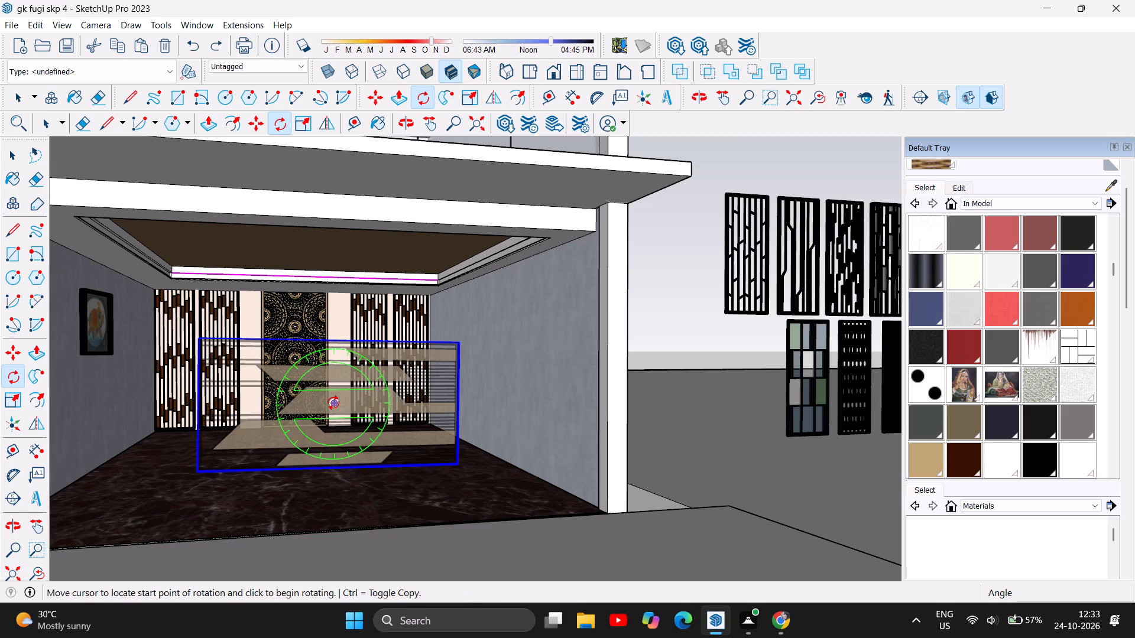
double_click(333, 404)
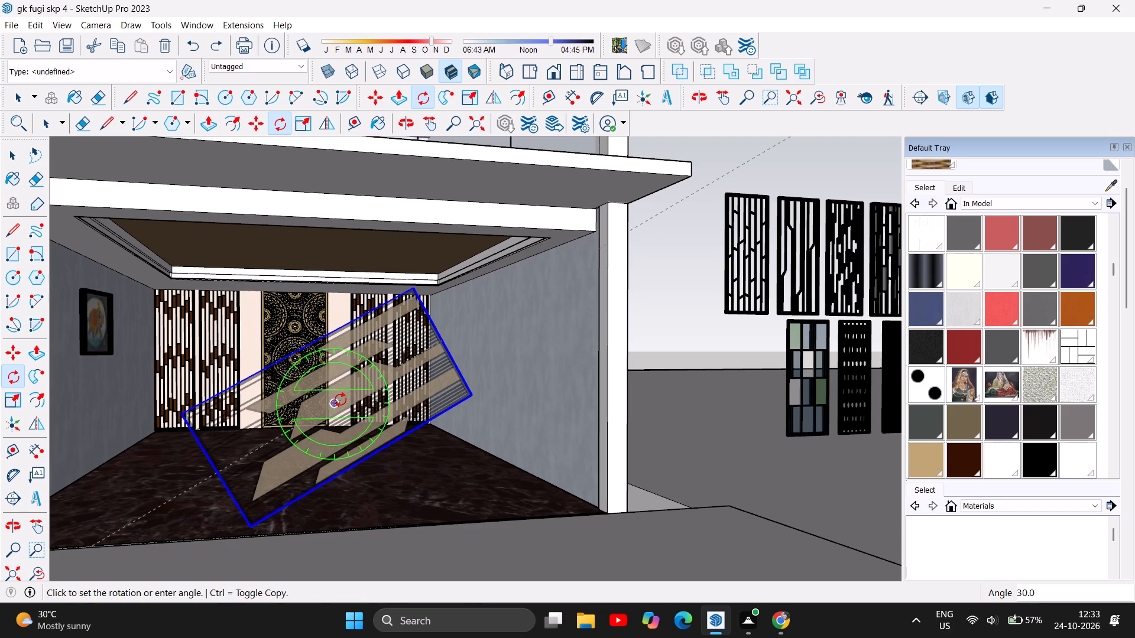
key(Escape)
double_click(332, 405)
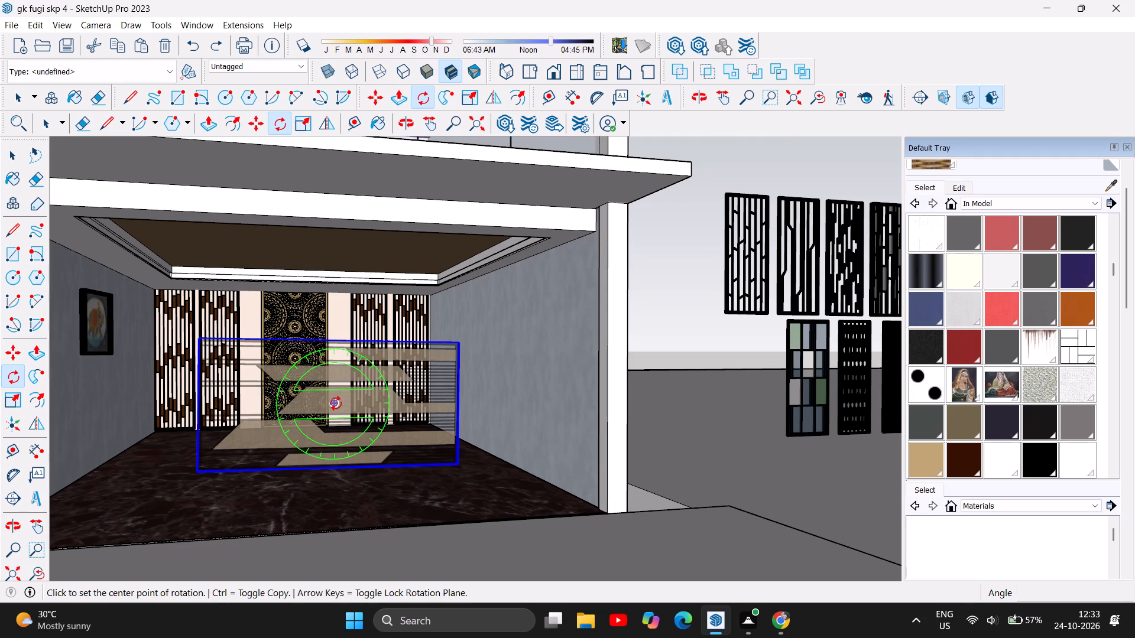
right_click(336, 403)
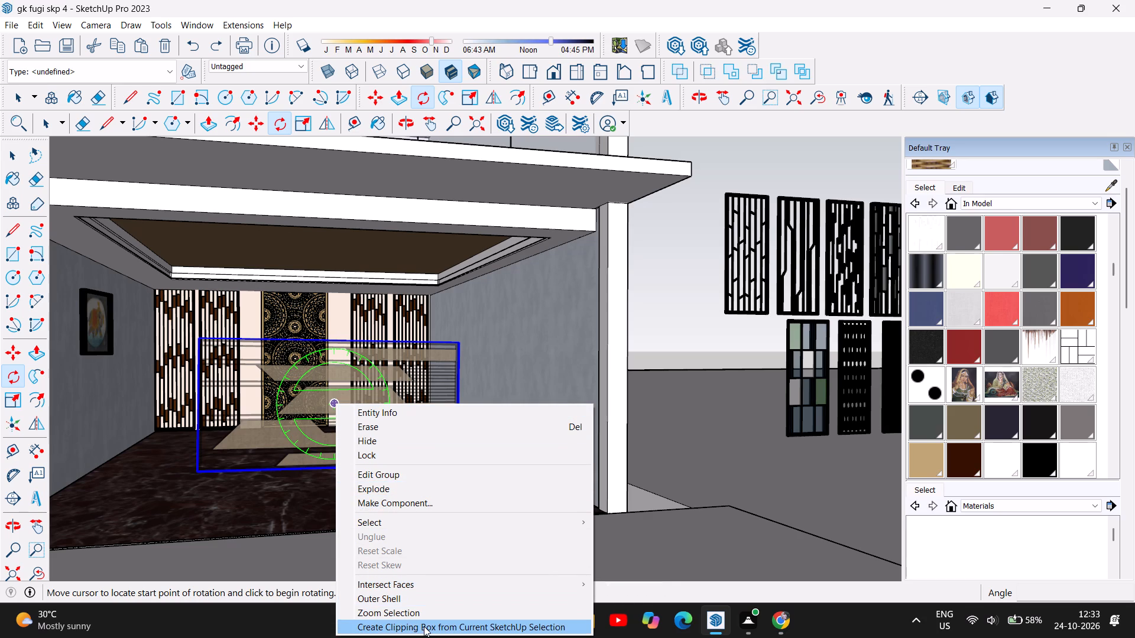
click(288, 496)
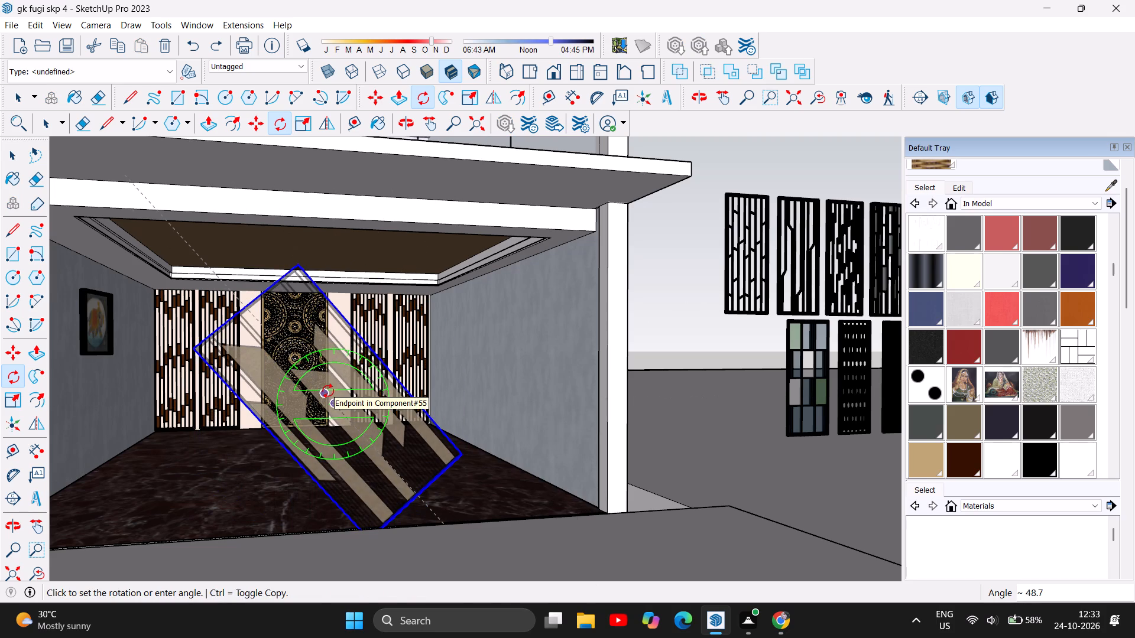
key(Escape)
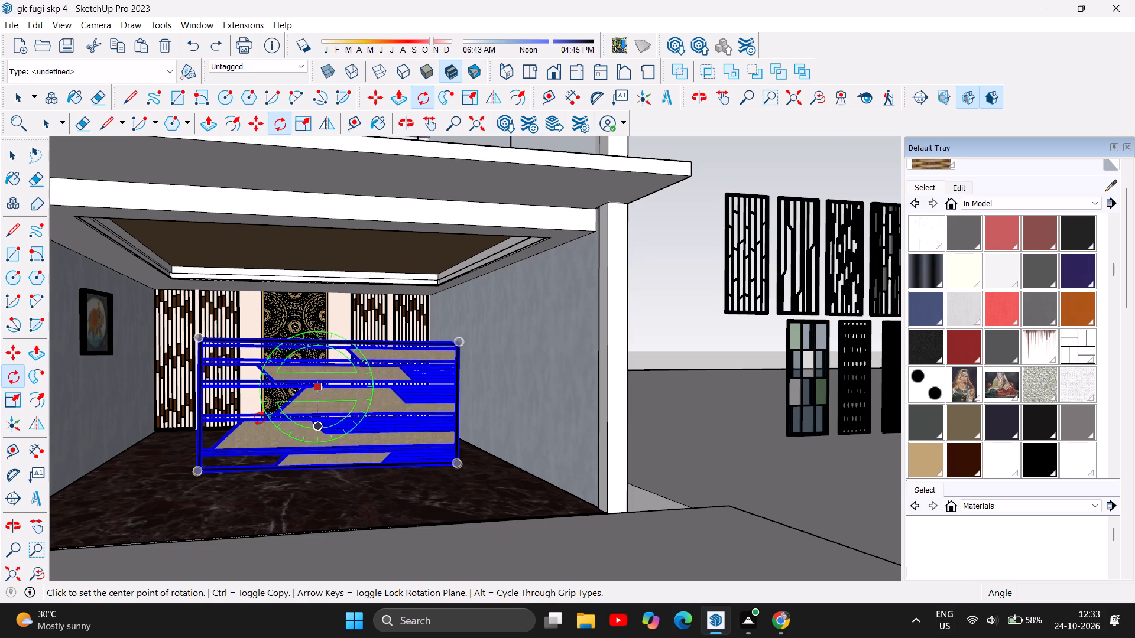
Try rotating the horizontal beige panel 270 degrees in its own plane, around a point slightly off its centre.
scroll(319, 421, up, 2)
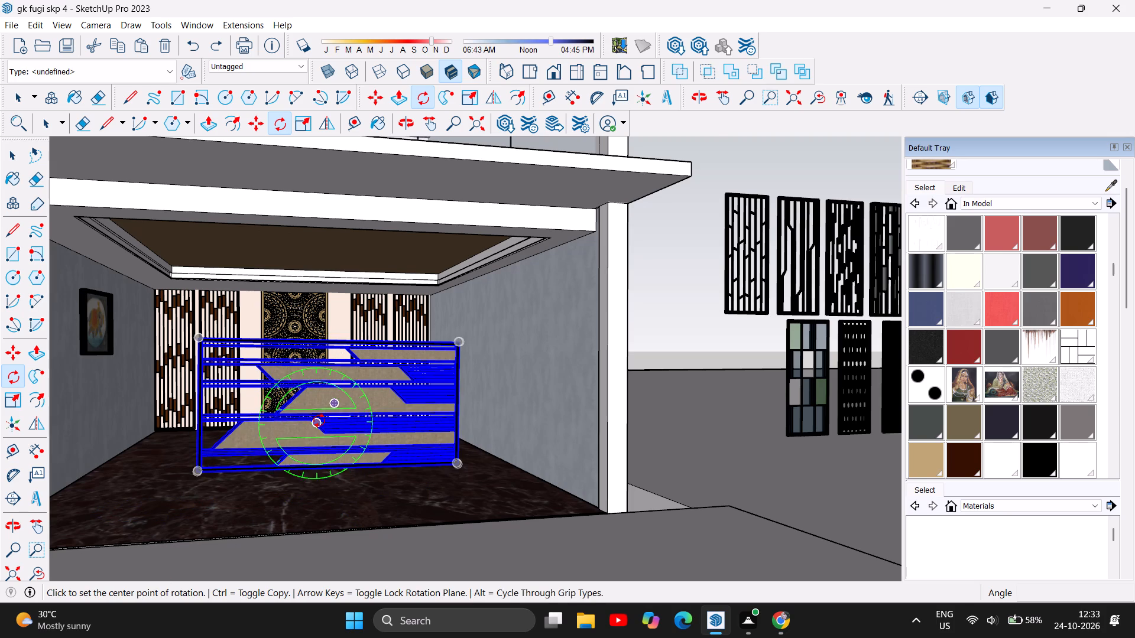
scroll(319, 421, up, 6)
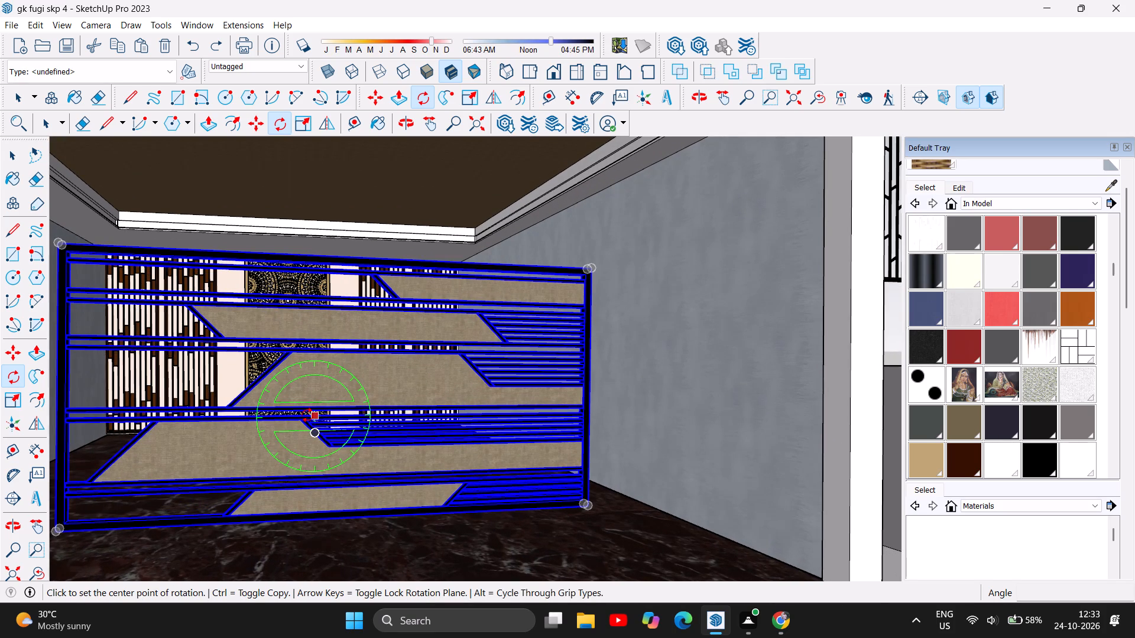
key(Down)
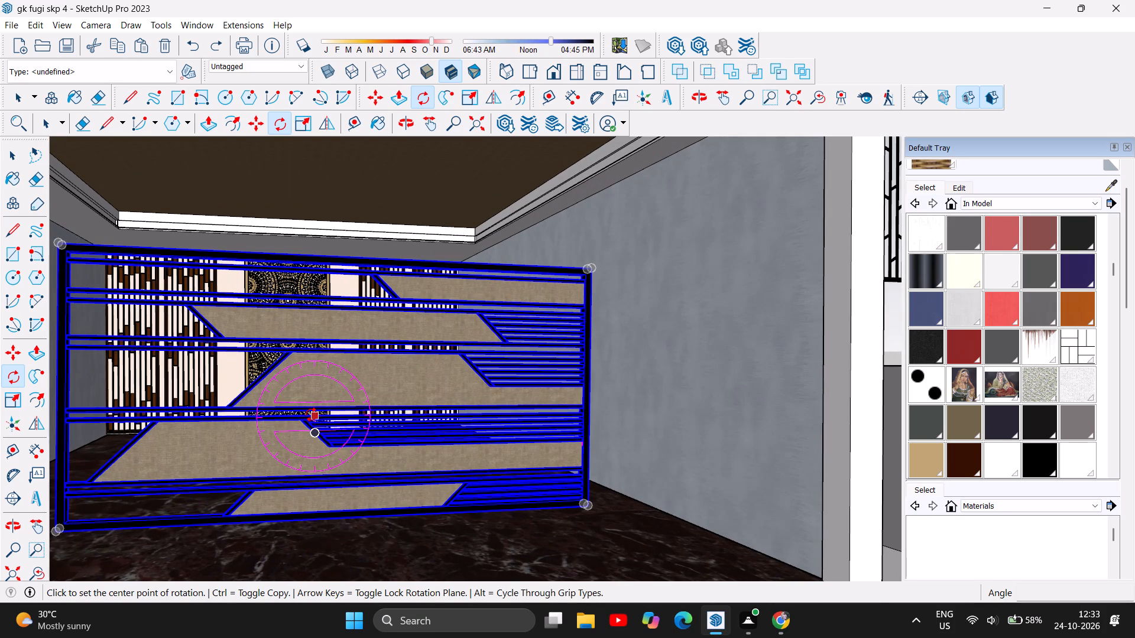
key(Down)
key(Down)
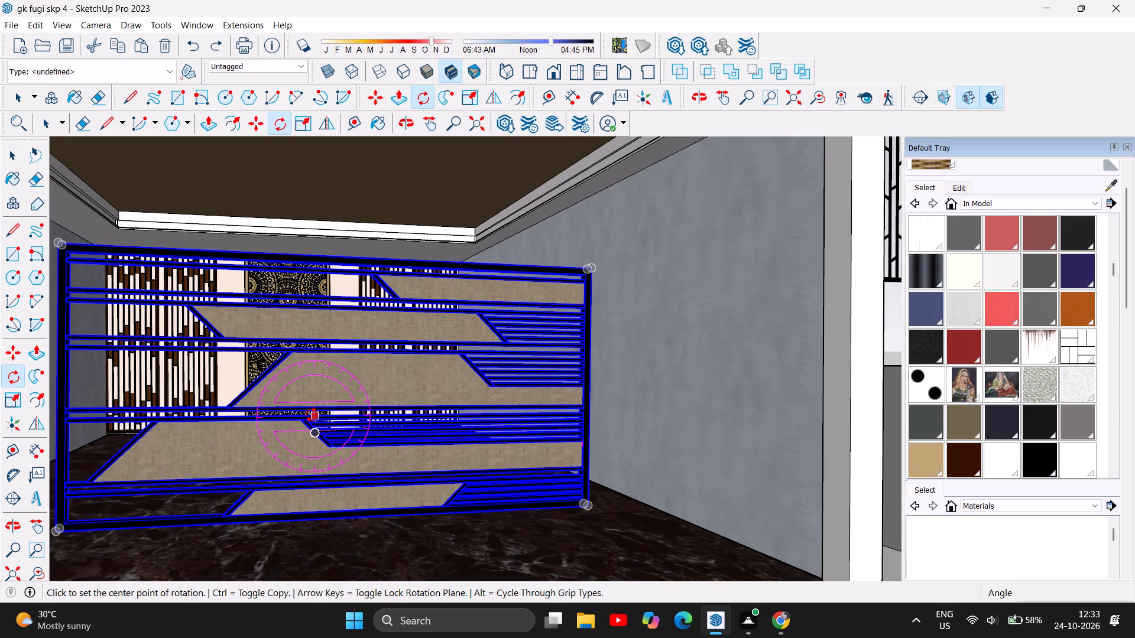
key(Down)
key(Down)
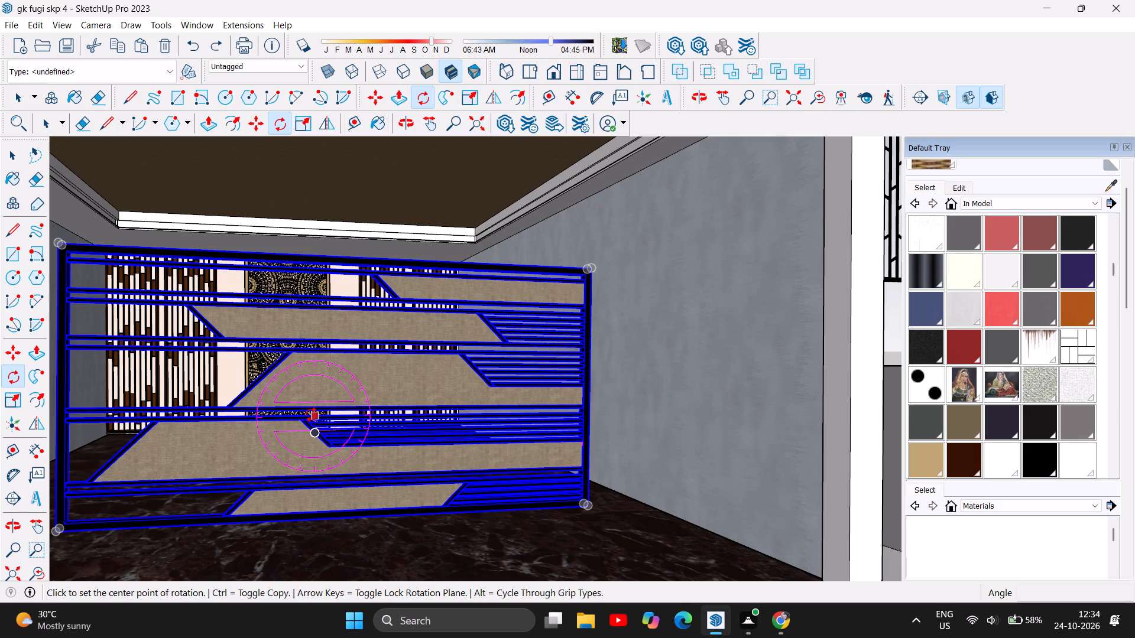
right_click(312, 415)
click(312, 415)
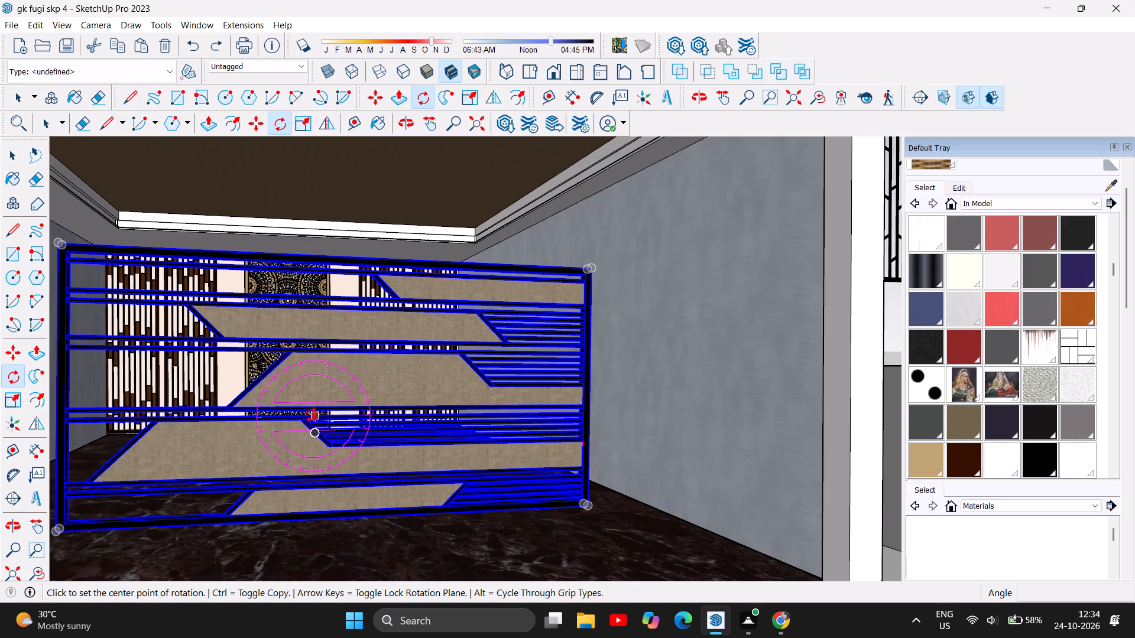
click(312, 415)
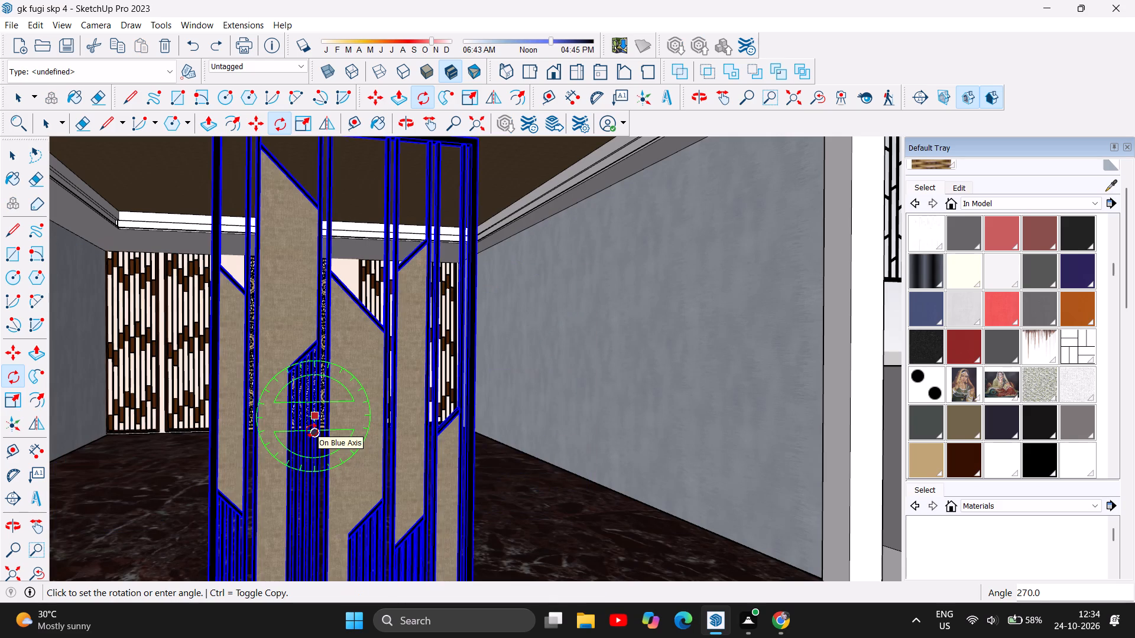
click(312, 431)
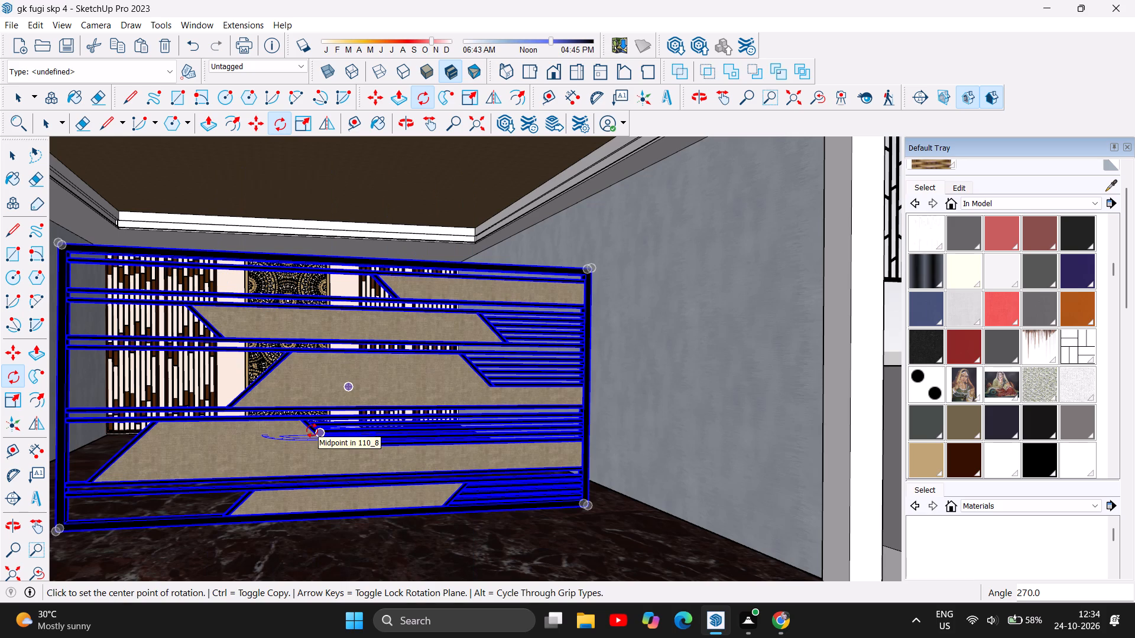
Rotate the horizontal beige panel 90 degrees in its own plane around its centre so it stands upright.
key(Down)
key(Down)
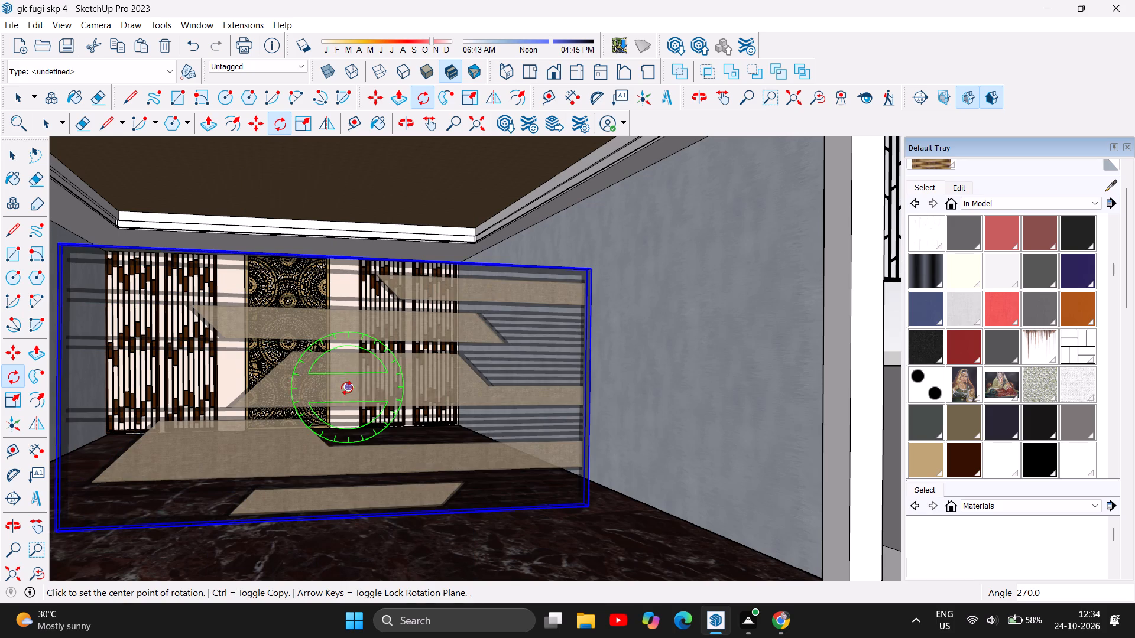
click(347, 388)
key(Down)
key(Down)
key(Down)
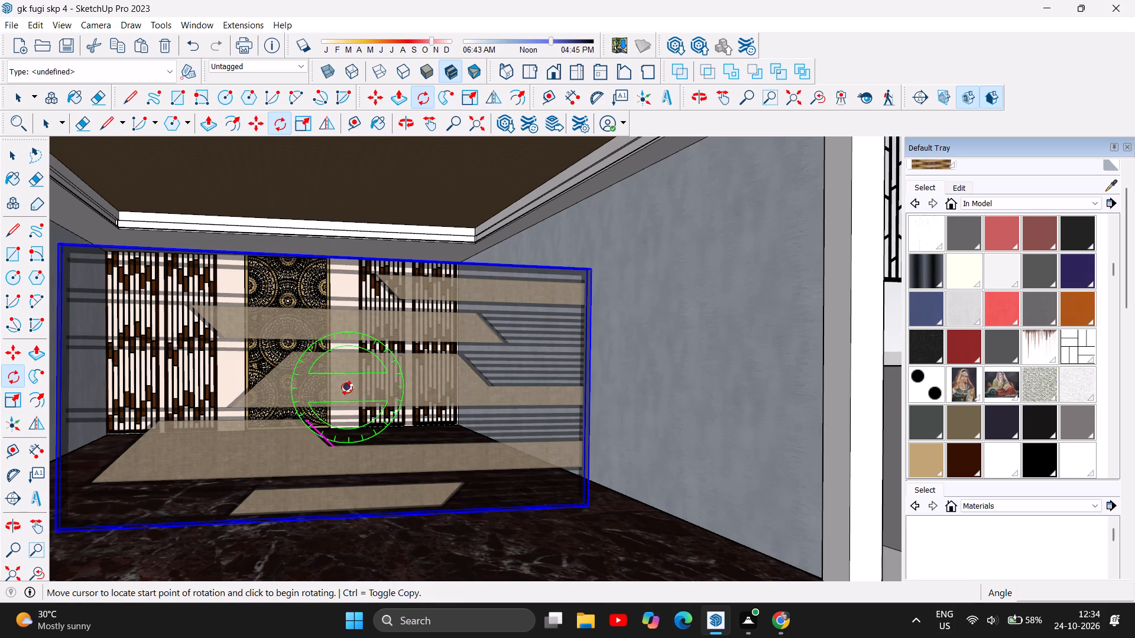
click(347, 388)
key(Down)
key(Down)
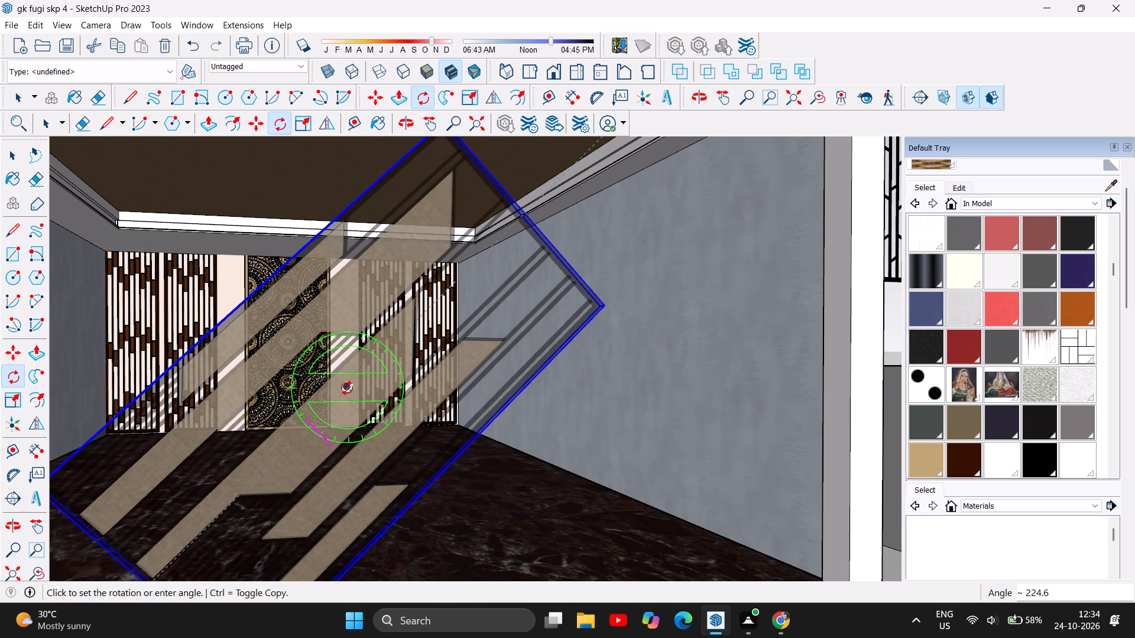
key(Down)
key(Down)
key(Down)
key(Right)
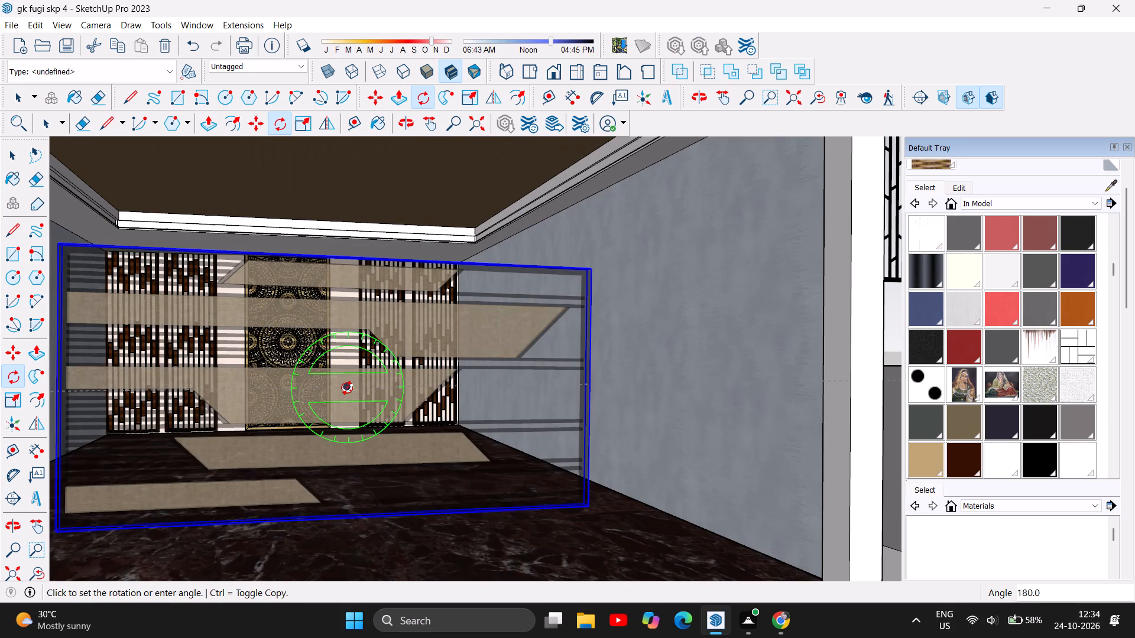
key(Right)
key(Right)
key(Left)
key(Left)
key(Up)
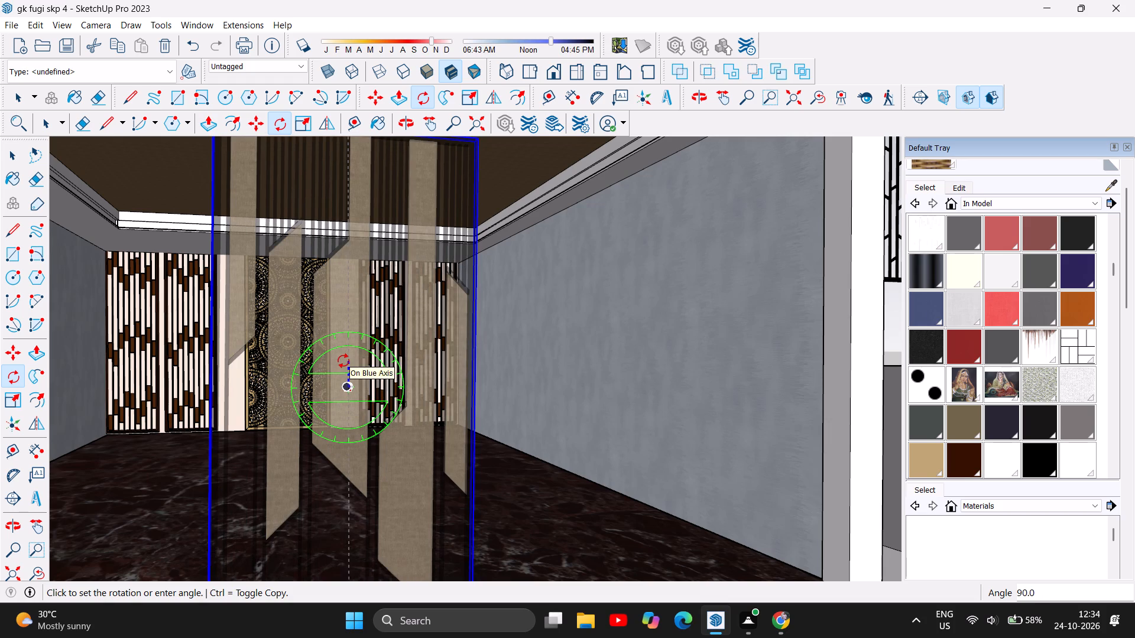
click(343, 362)
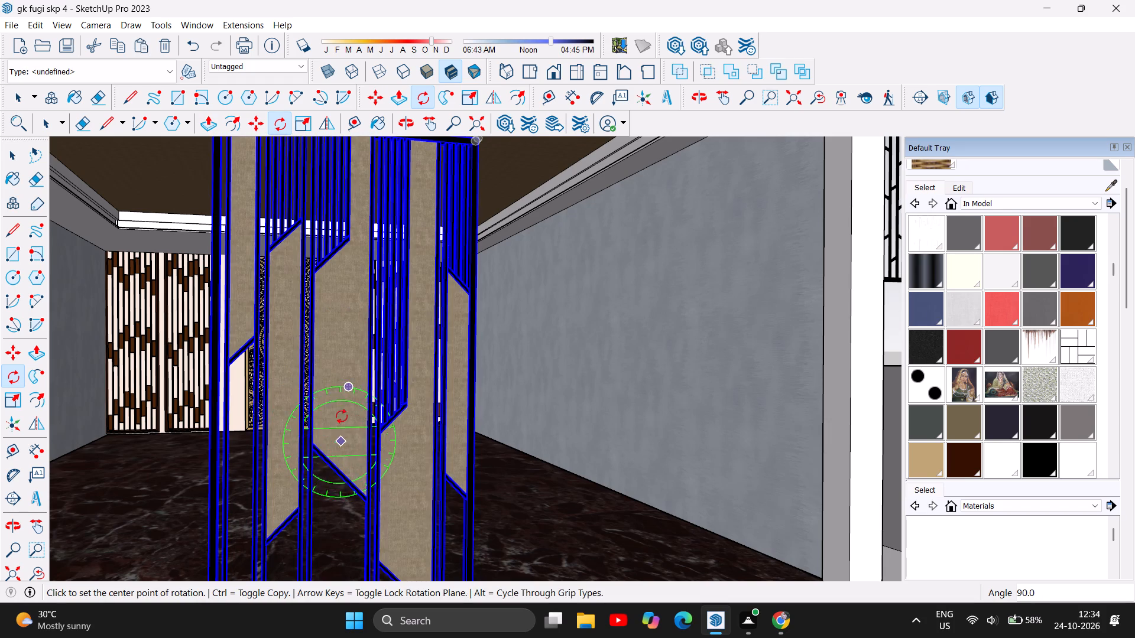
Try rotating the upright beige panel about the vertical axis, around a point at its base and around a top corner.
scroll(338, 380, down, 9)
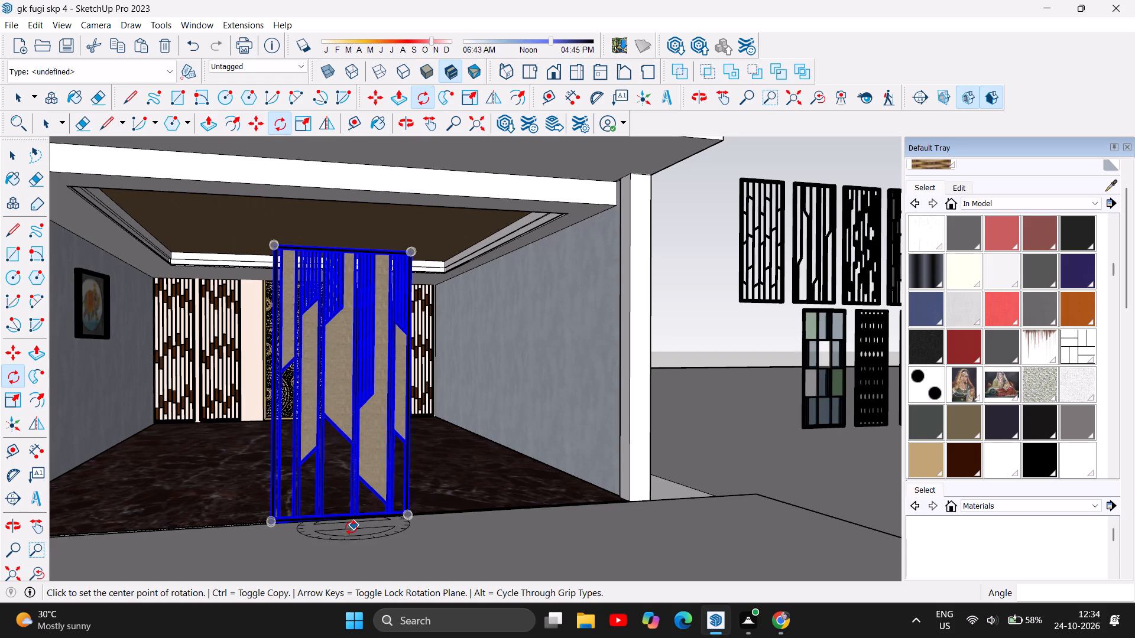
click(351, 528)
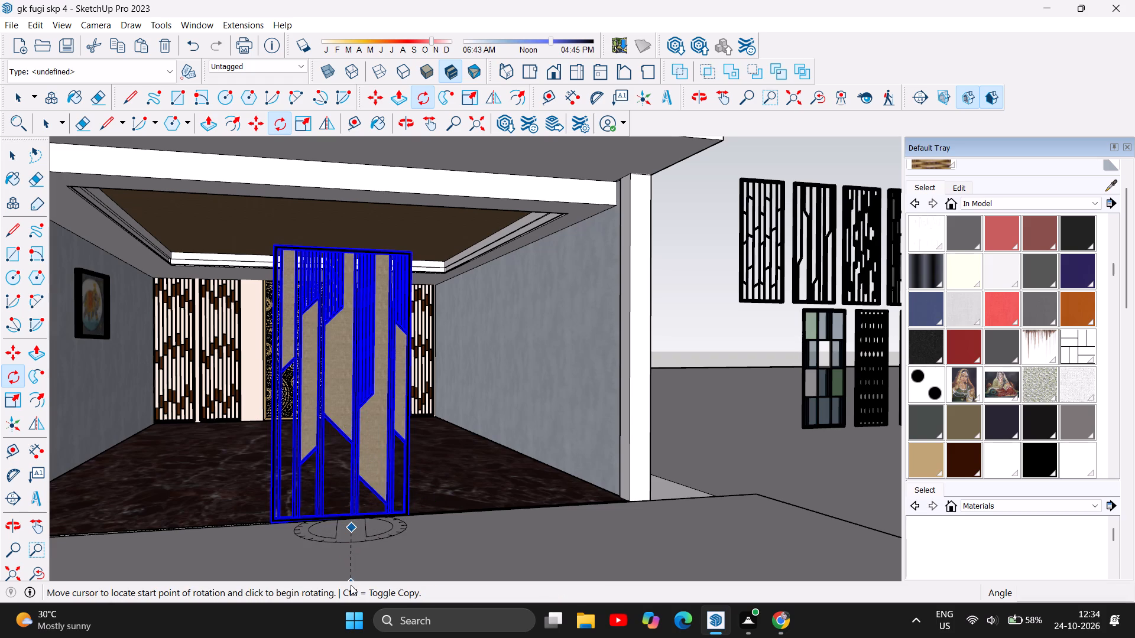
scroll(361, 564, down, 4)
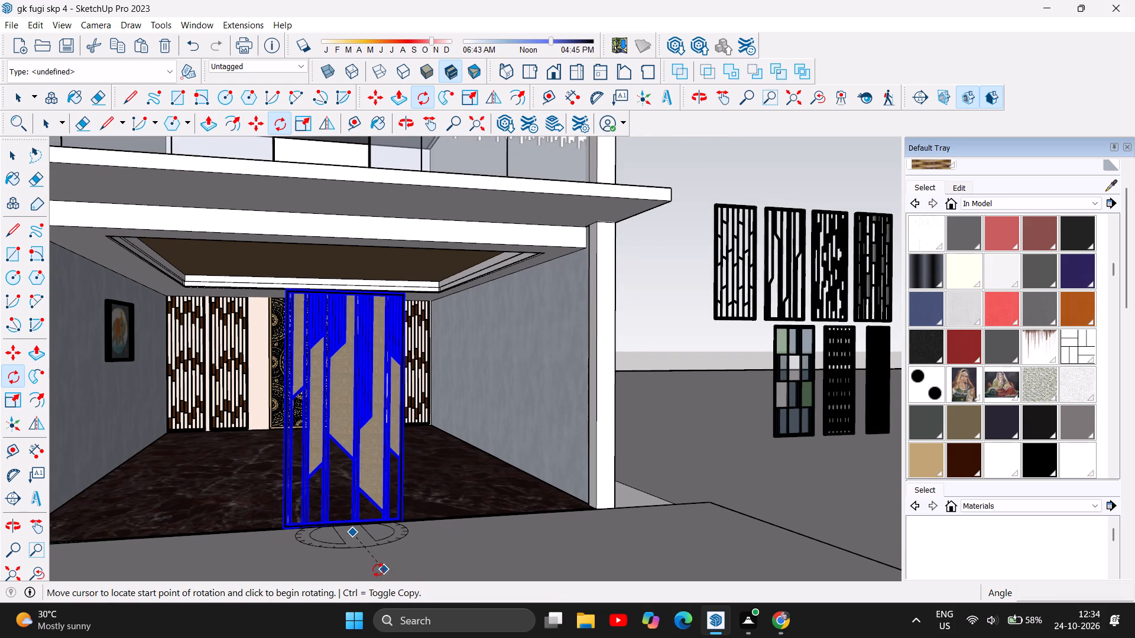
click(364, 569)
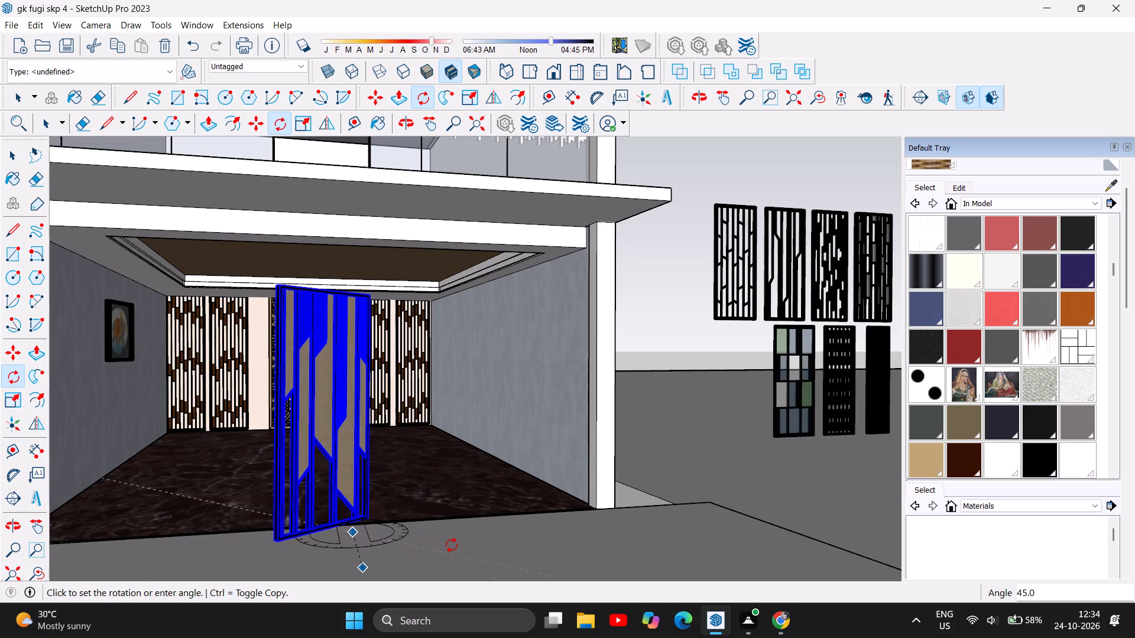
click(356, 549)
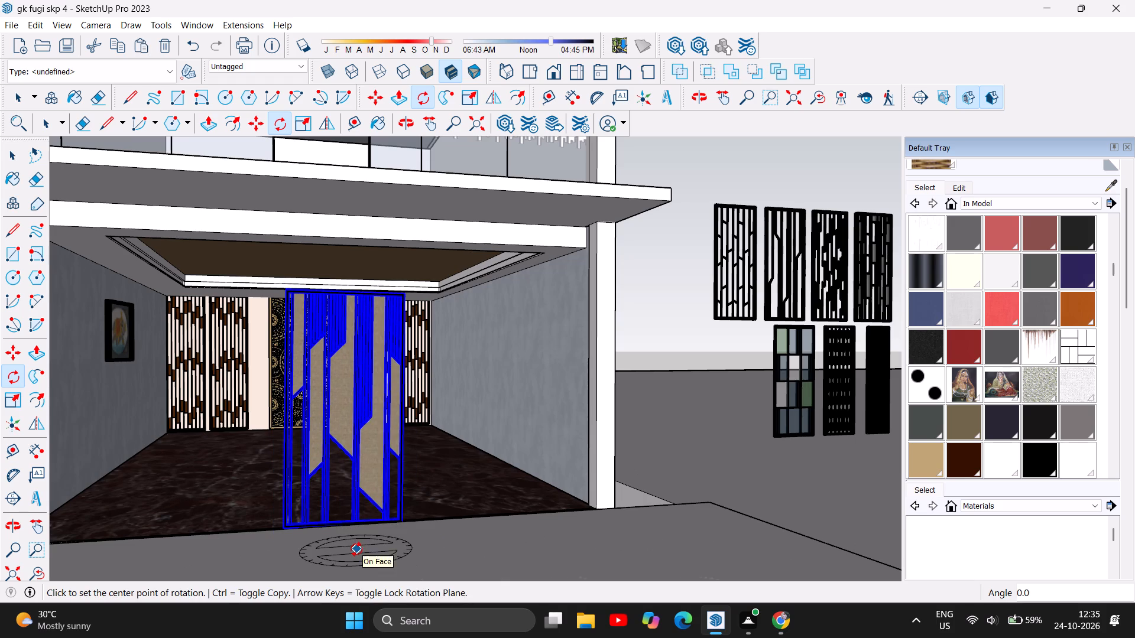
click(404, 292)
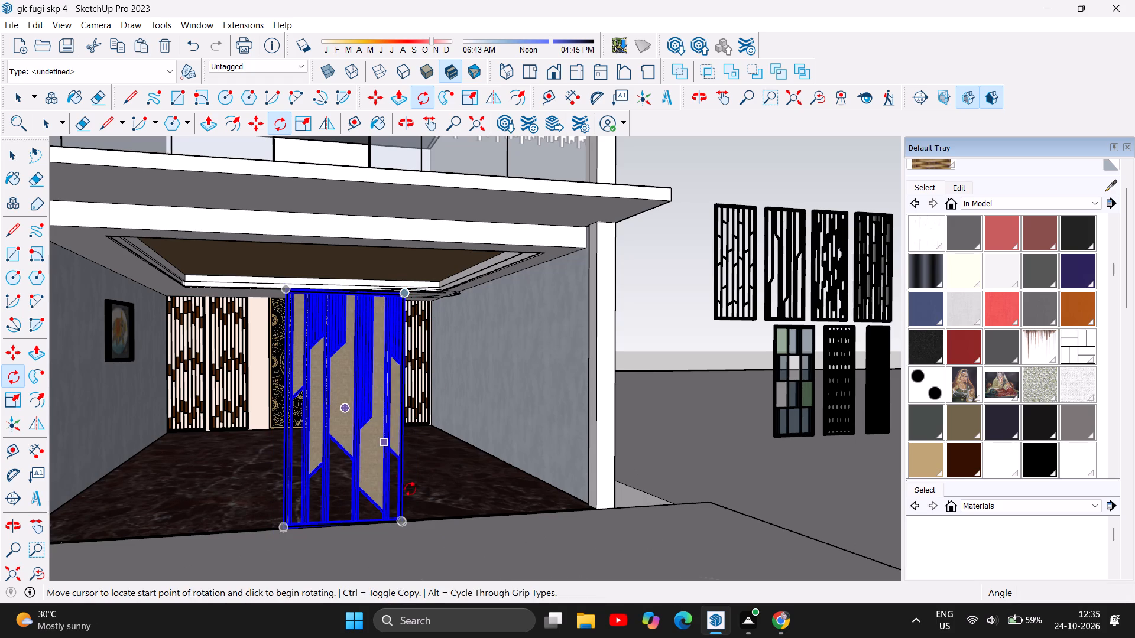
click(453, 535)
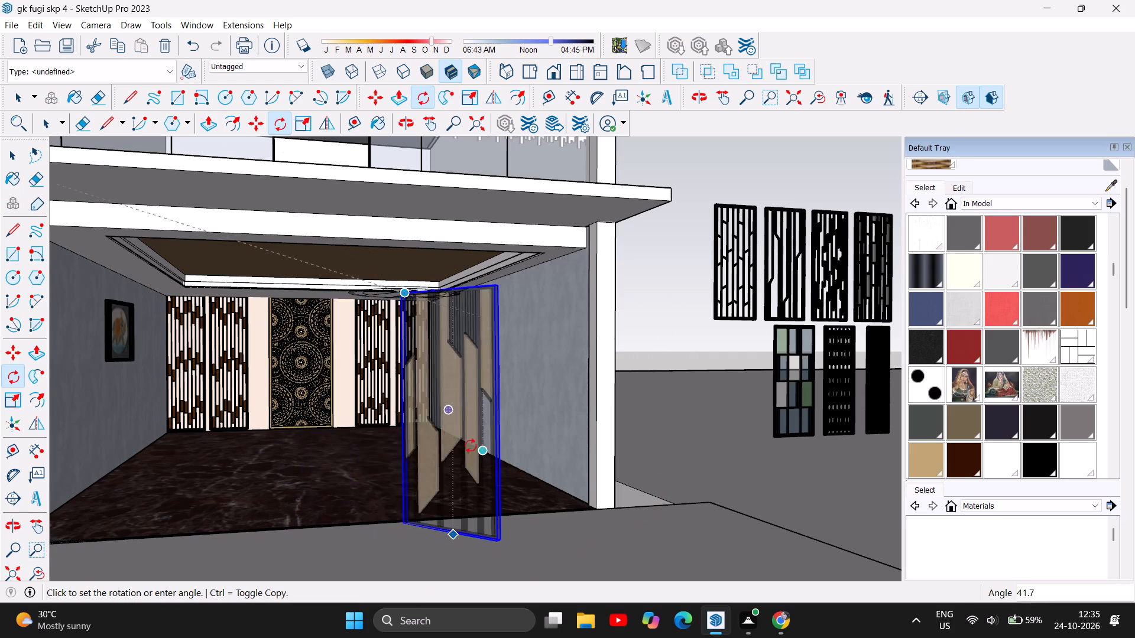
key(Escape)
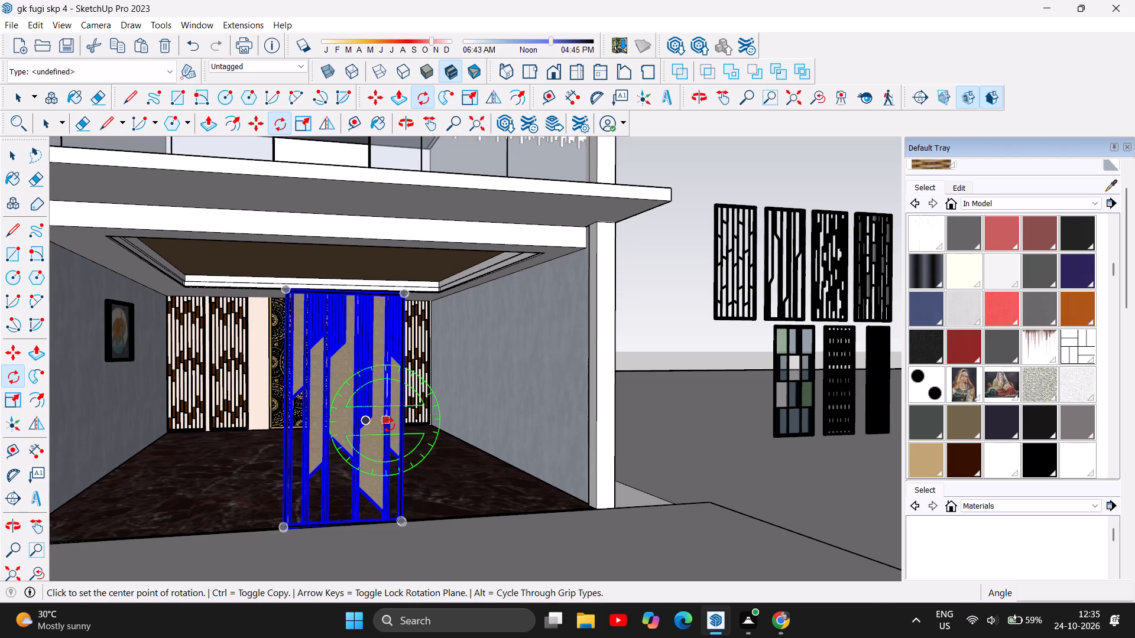
Rotate the upright beige panel 90 degrees in its own plane, around a point off its centre, so it lies horizontal.
click(389, 425)
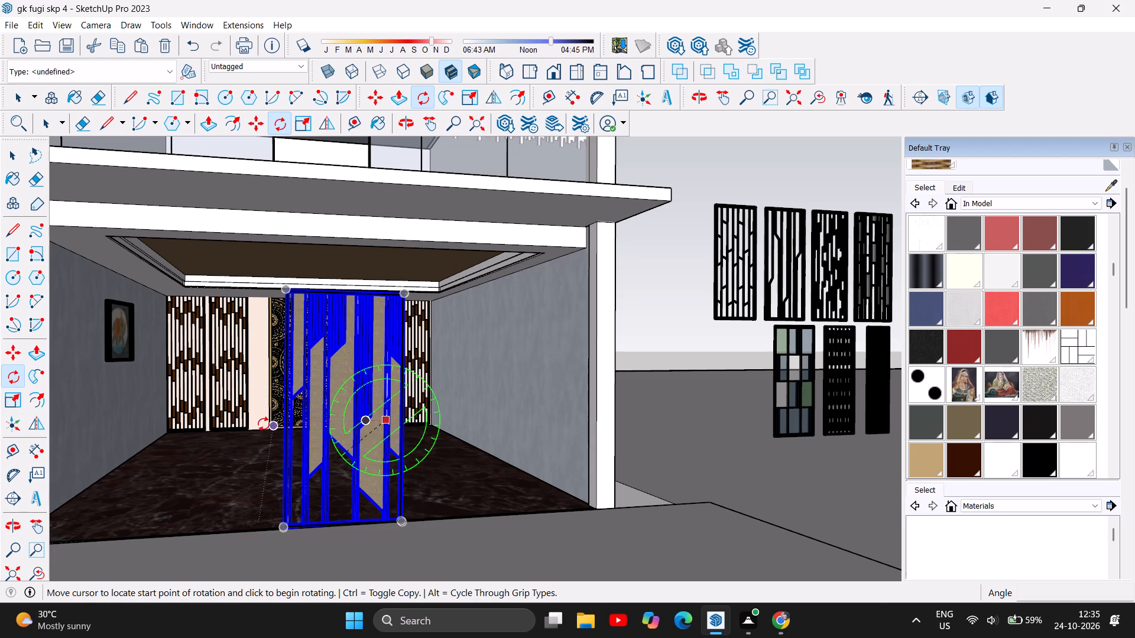
click(261, 424)
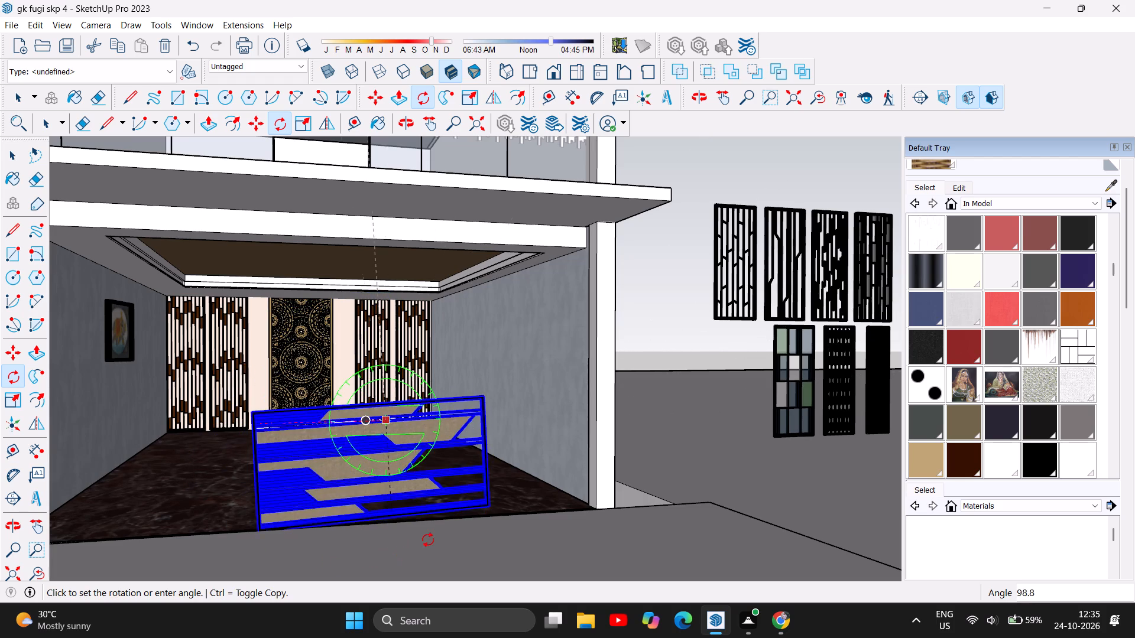
click(385, 546)
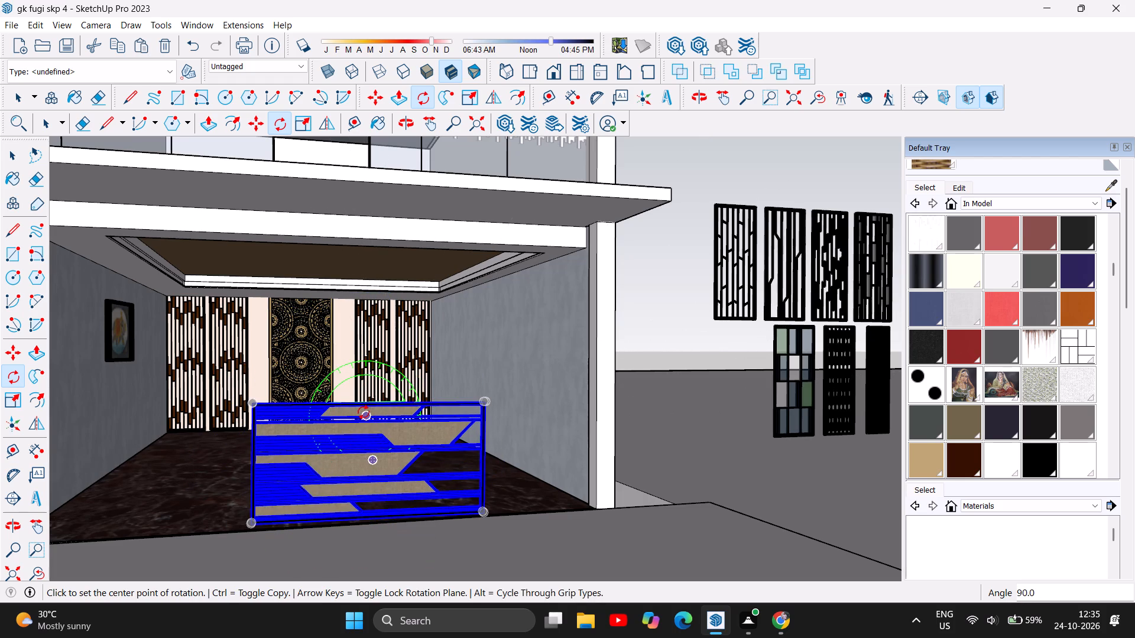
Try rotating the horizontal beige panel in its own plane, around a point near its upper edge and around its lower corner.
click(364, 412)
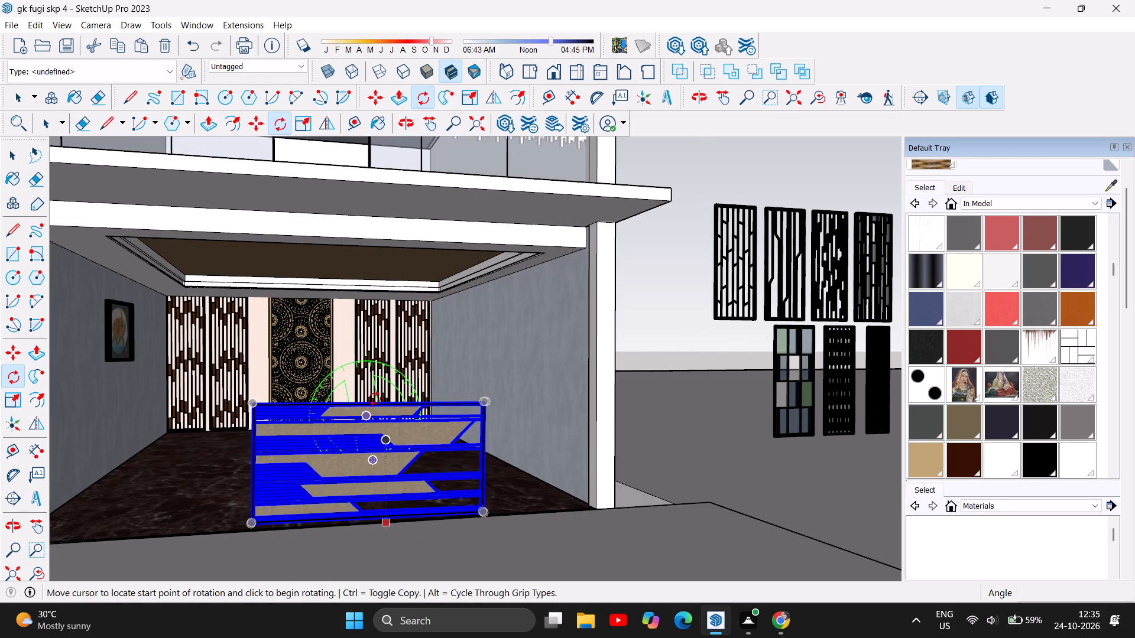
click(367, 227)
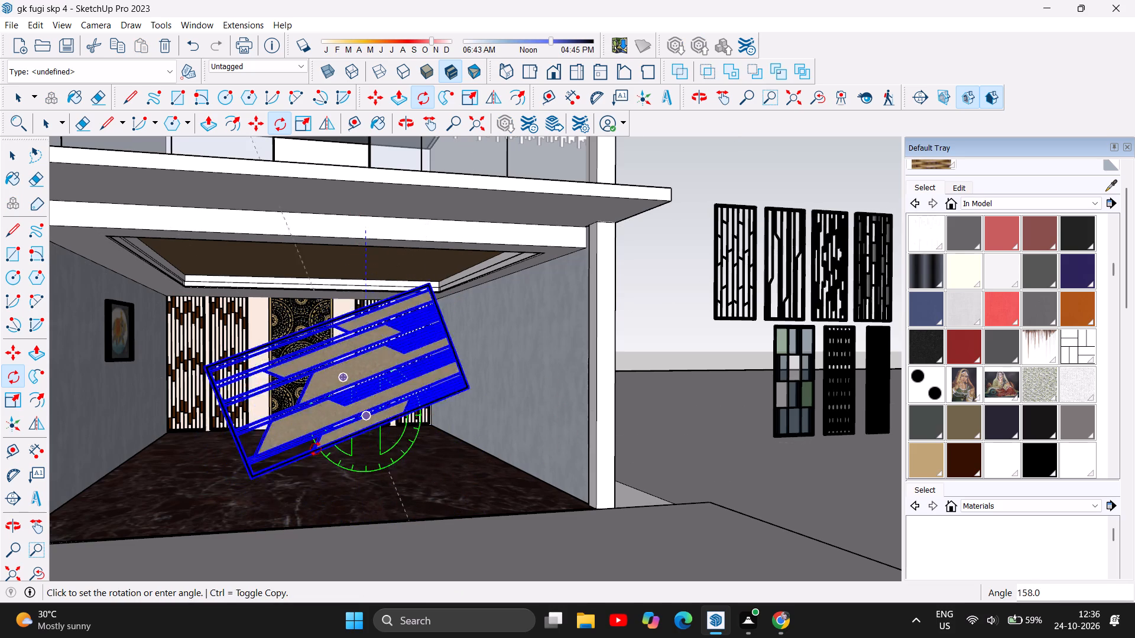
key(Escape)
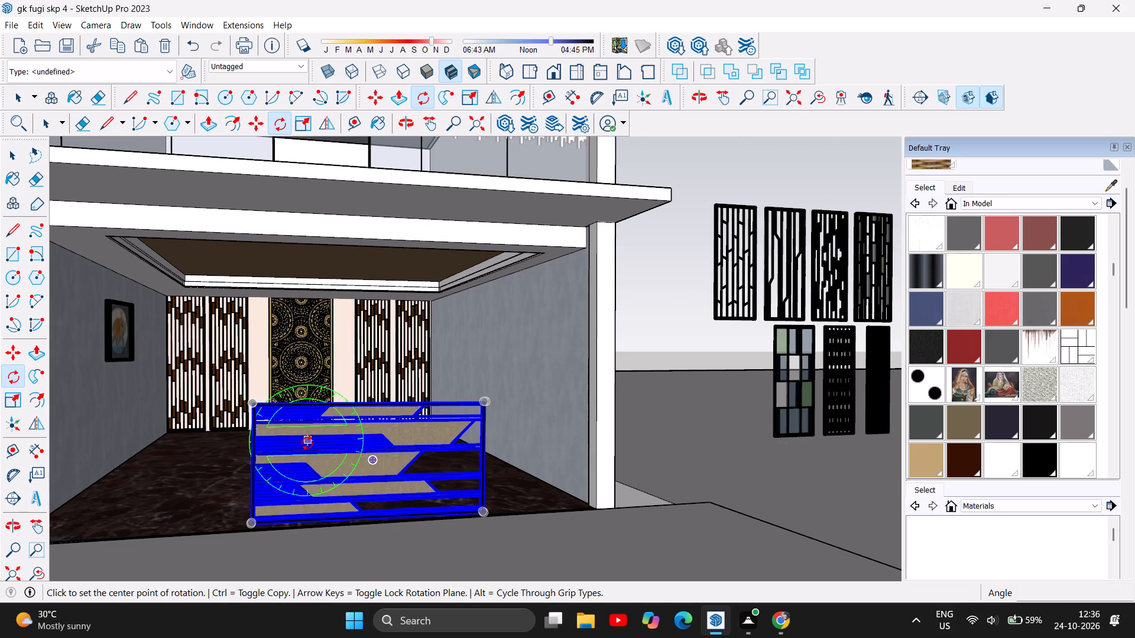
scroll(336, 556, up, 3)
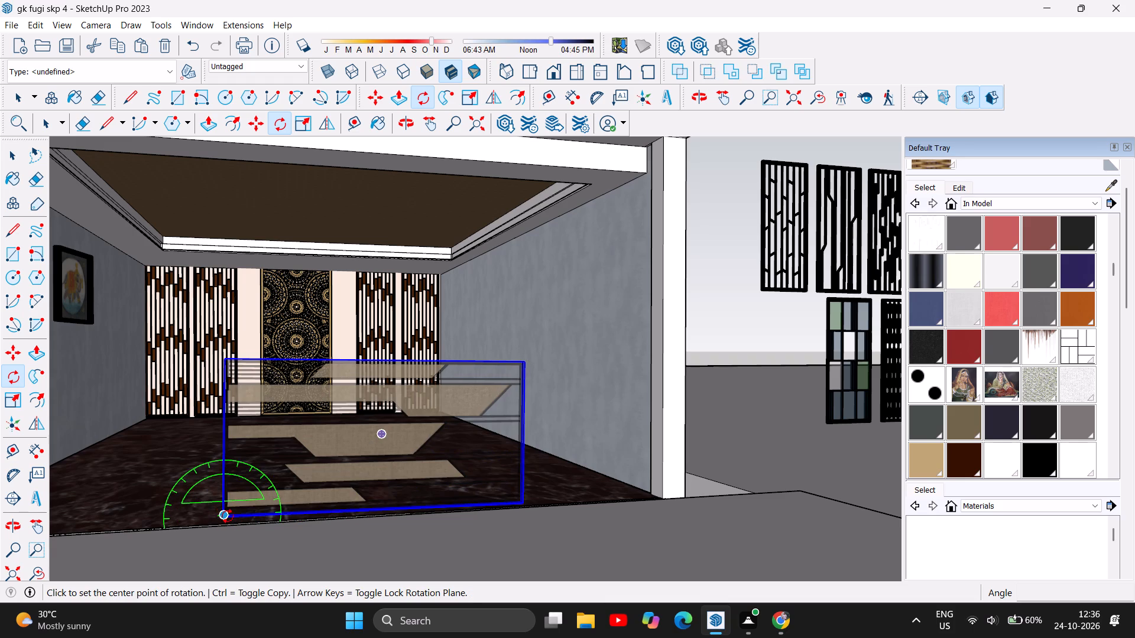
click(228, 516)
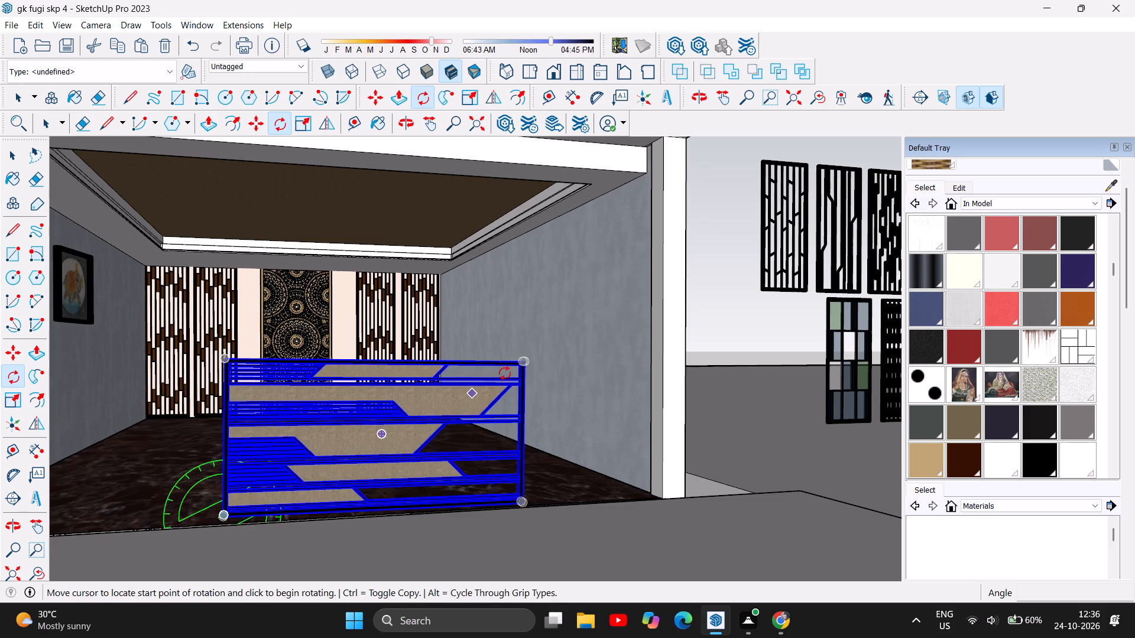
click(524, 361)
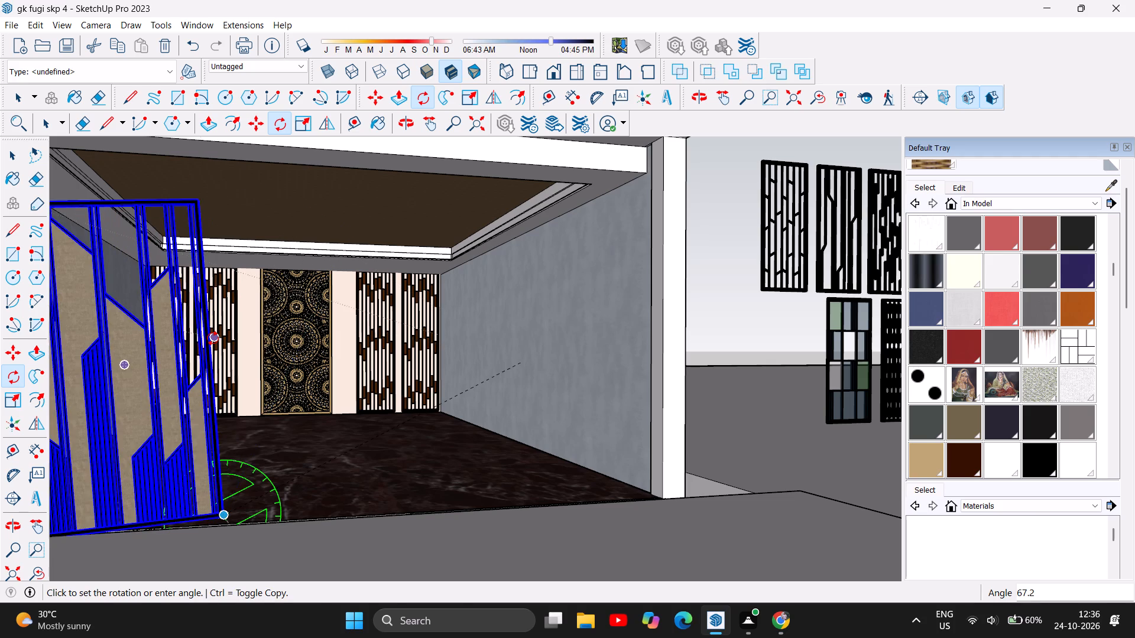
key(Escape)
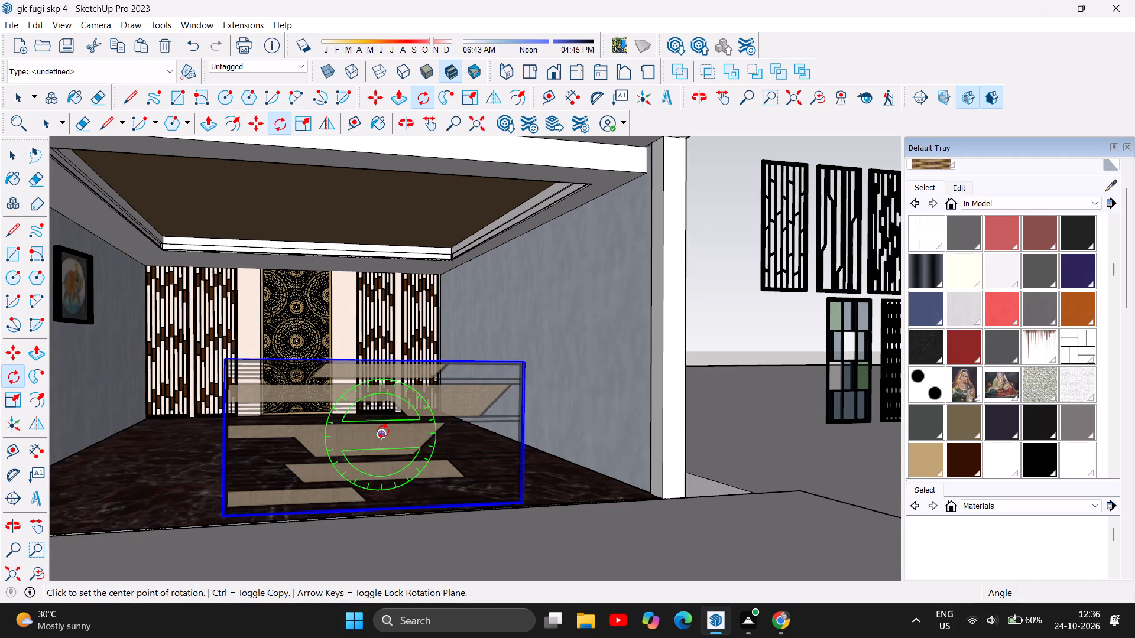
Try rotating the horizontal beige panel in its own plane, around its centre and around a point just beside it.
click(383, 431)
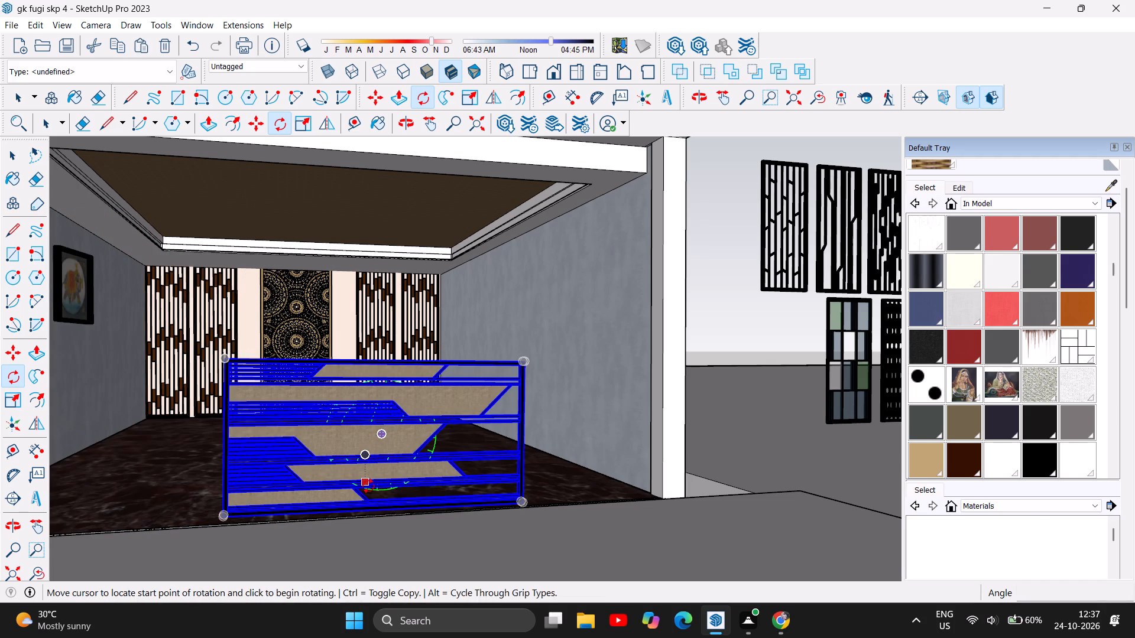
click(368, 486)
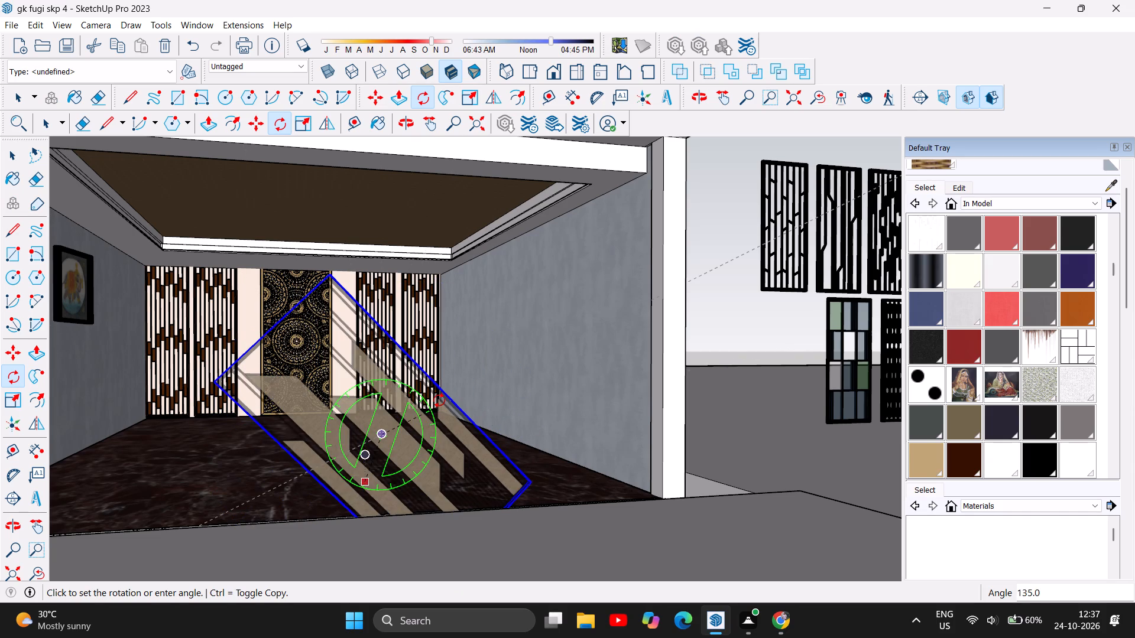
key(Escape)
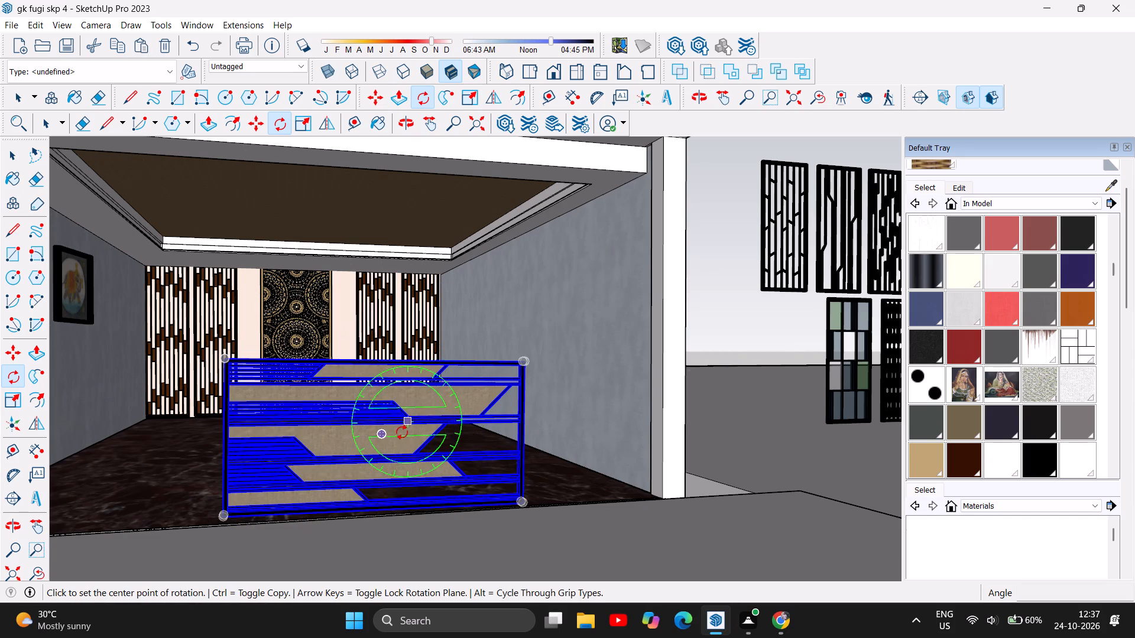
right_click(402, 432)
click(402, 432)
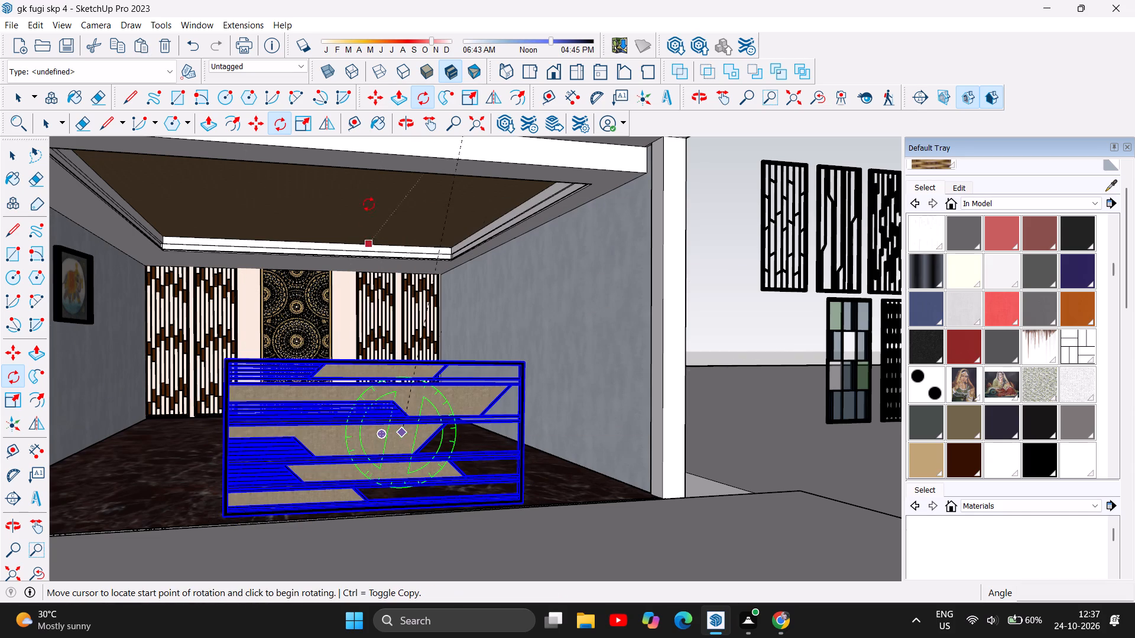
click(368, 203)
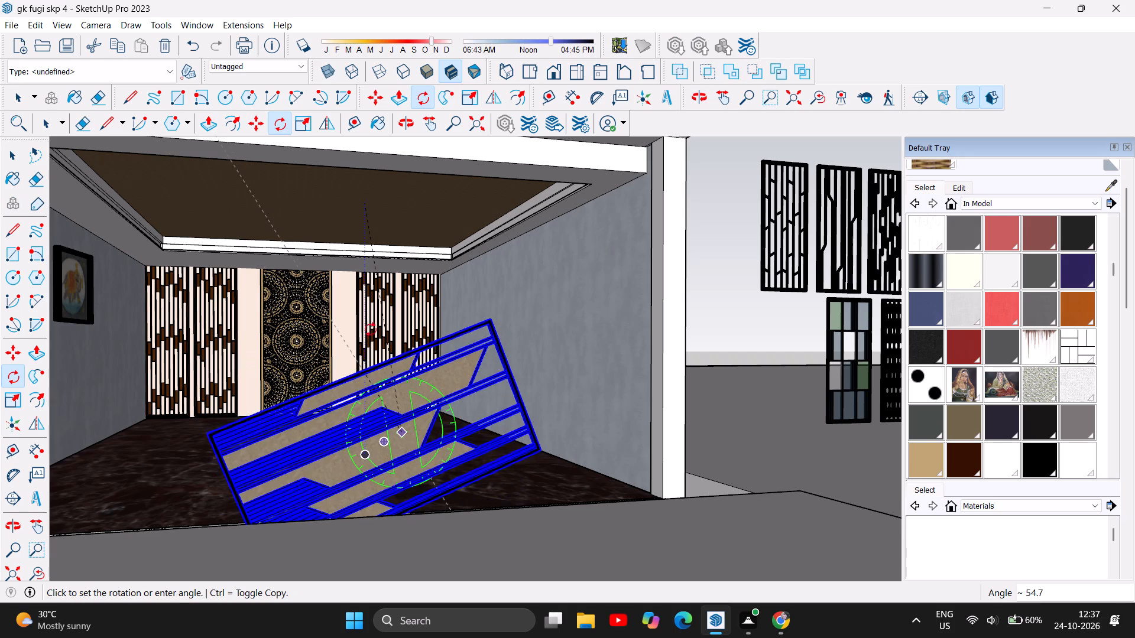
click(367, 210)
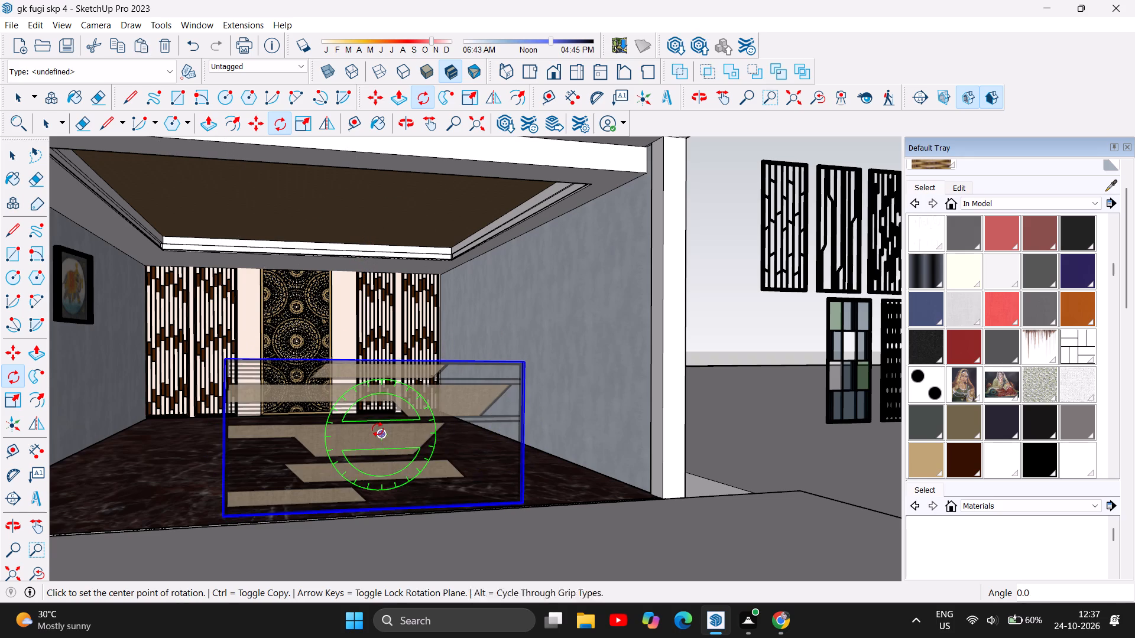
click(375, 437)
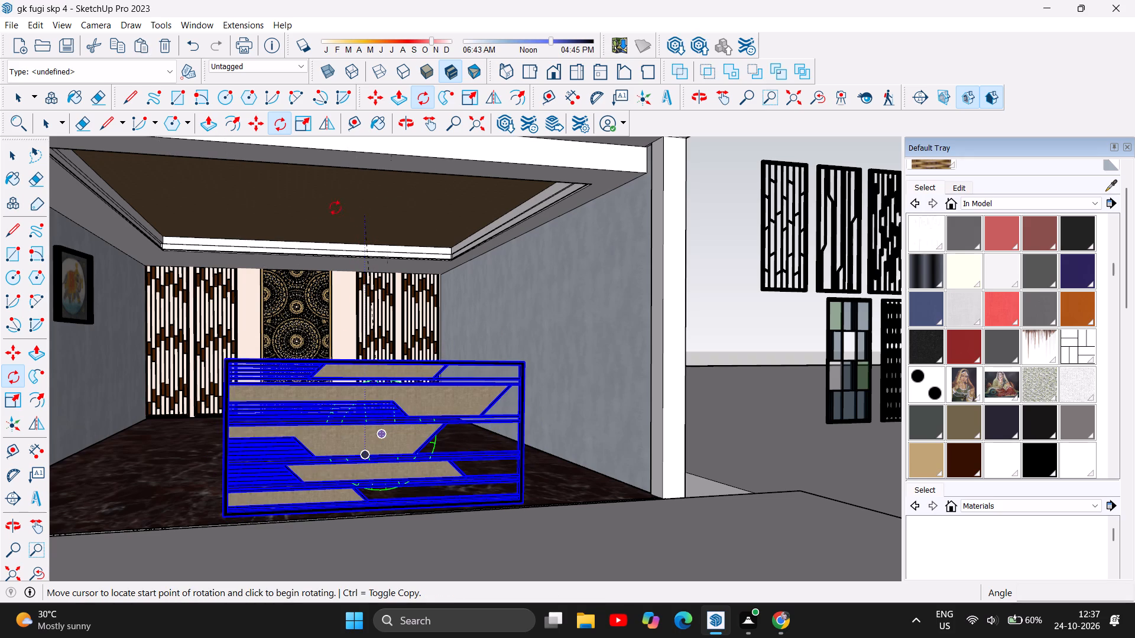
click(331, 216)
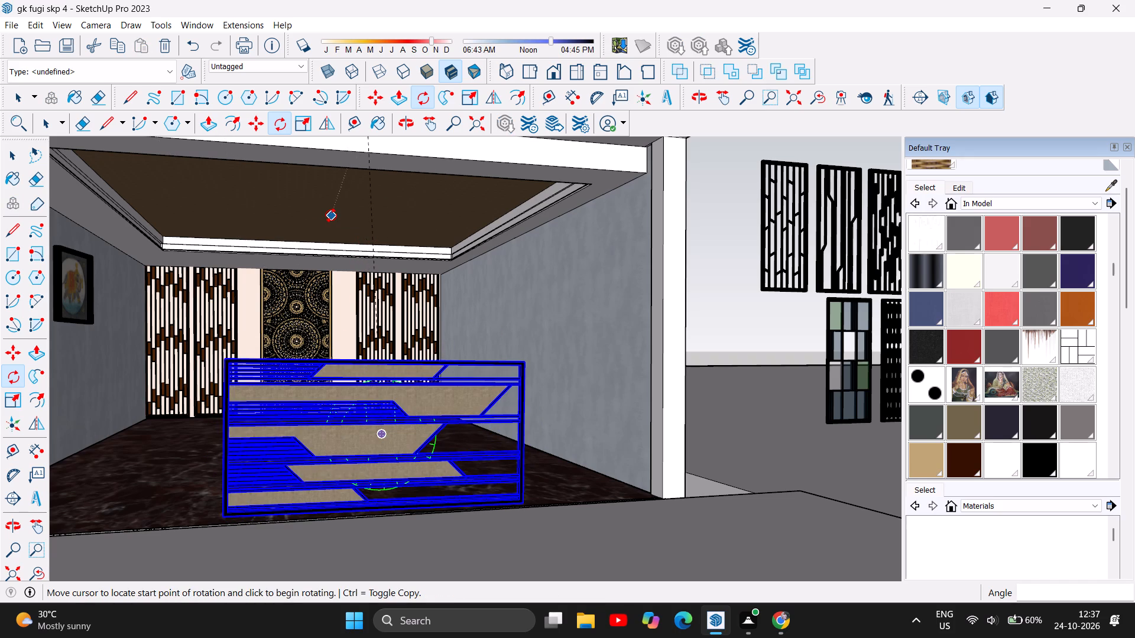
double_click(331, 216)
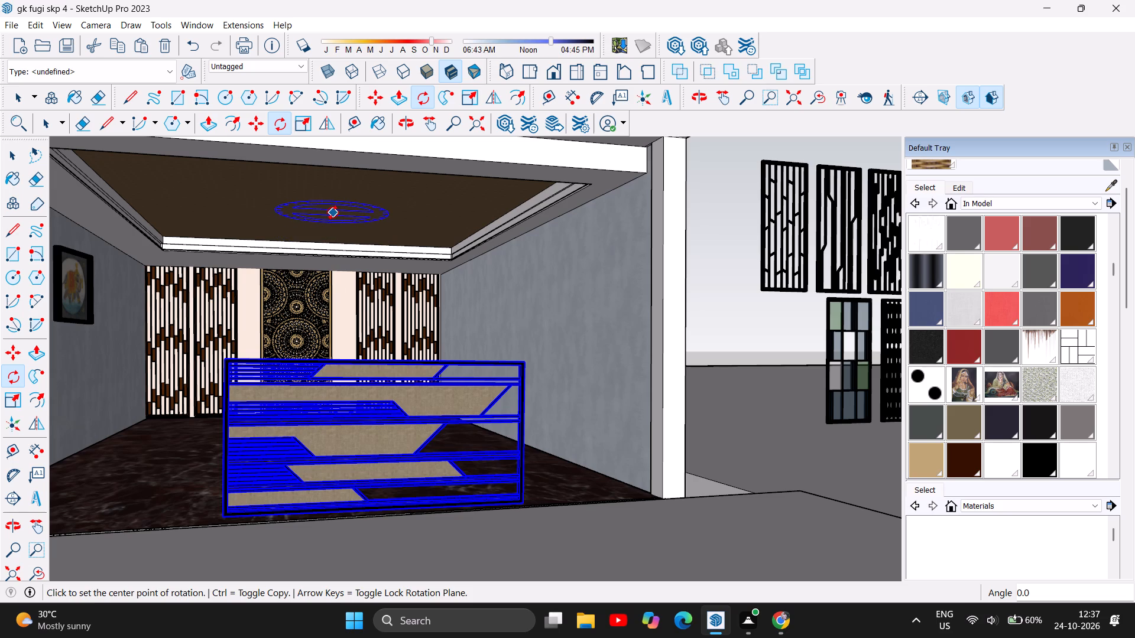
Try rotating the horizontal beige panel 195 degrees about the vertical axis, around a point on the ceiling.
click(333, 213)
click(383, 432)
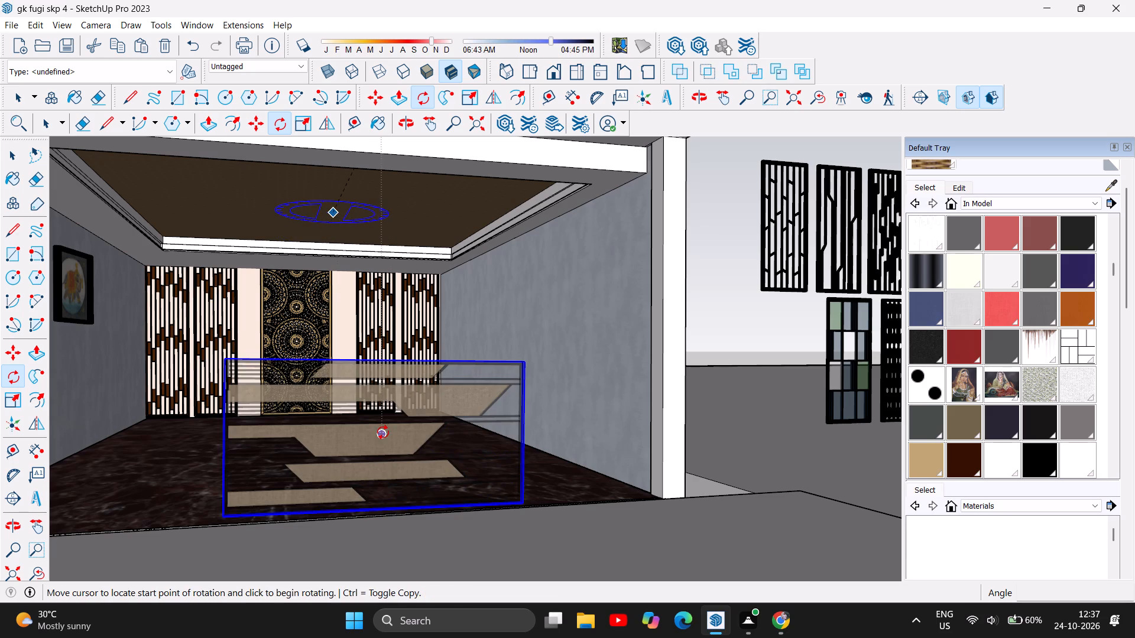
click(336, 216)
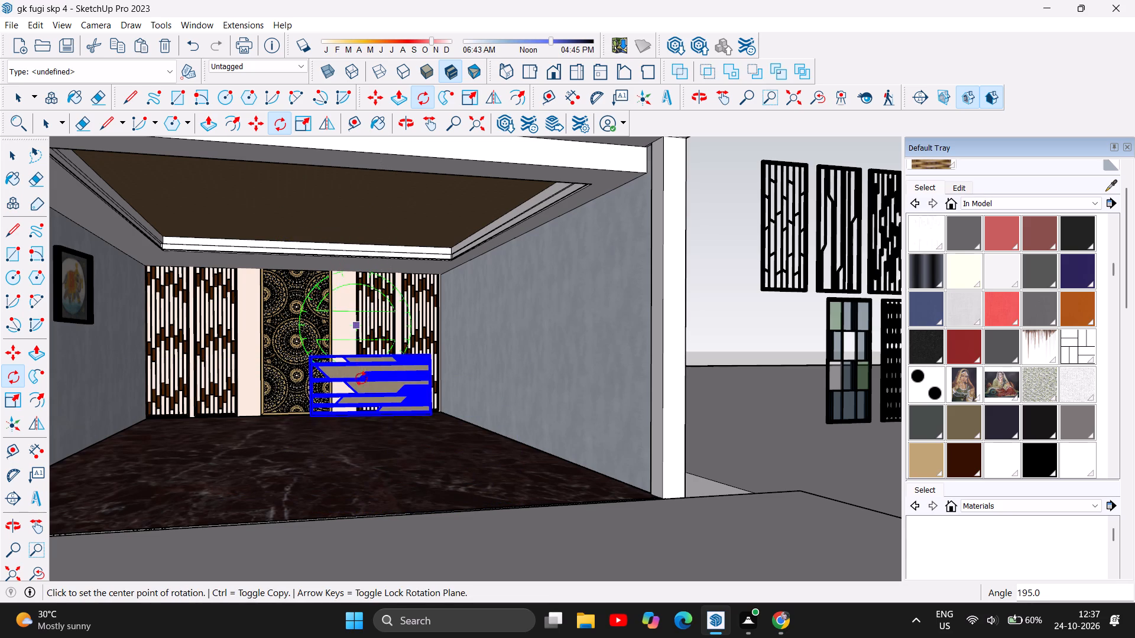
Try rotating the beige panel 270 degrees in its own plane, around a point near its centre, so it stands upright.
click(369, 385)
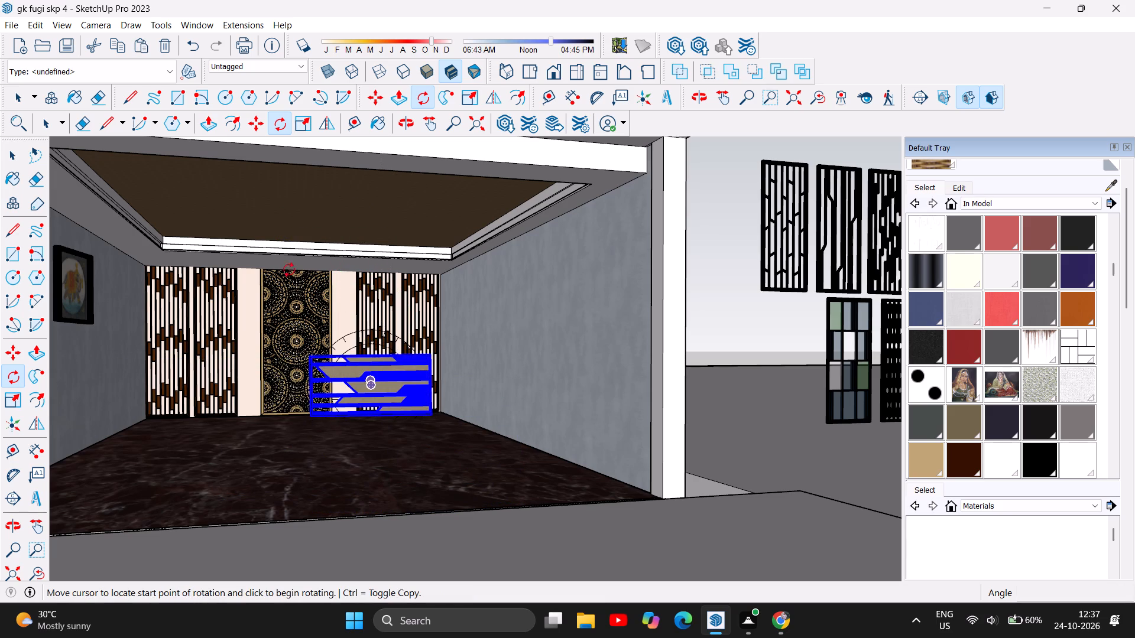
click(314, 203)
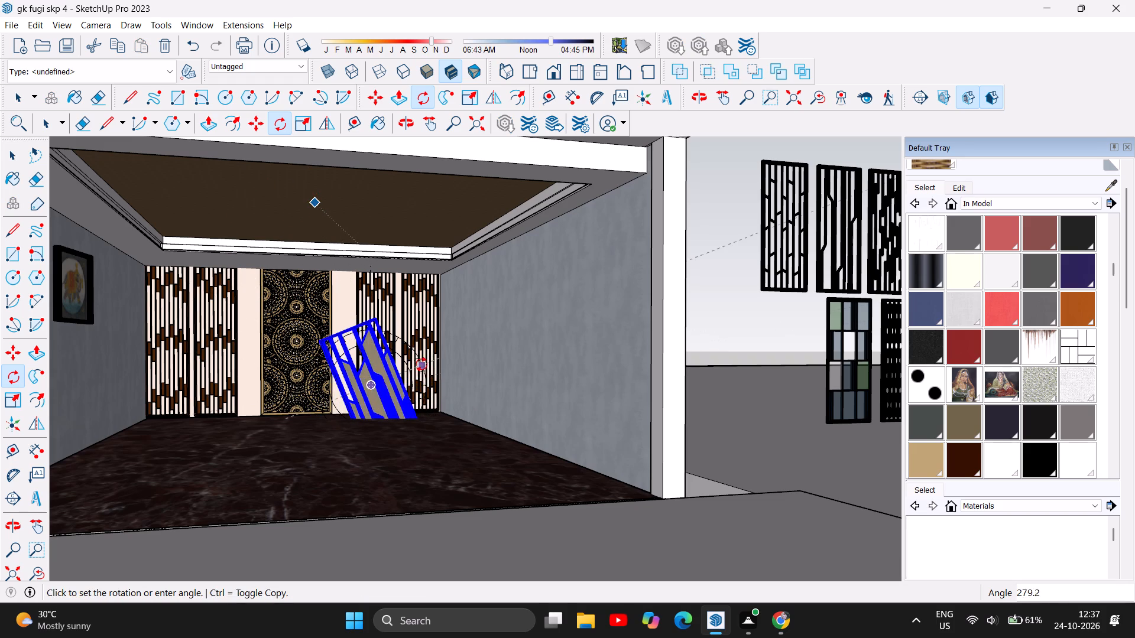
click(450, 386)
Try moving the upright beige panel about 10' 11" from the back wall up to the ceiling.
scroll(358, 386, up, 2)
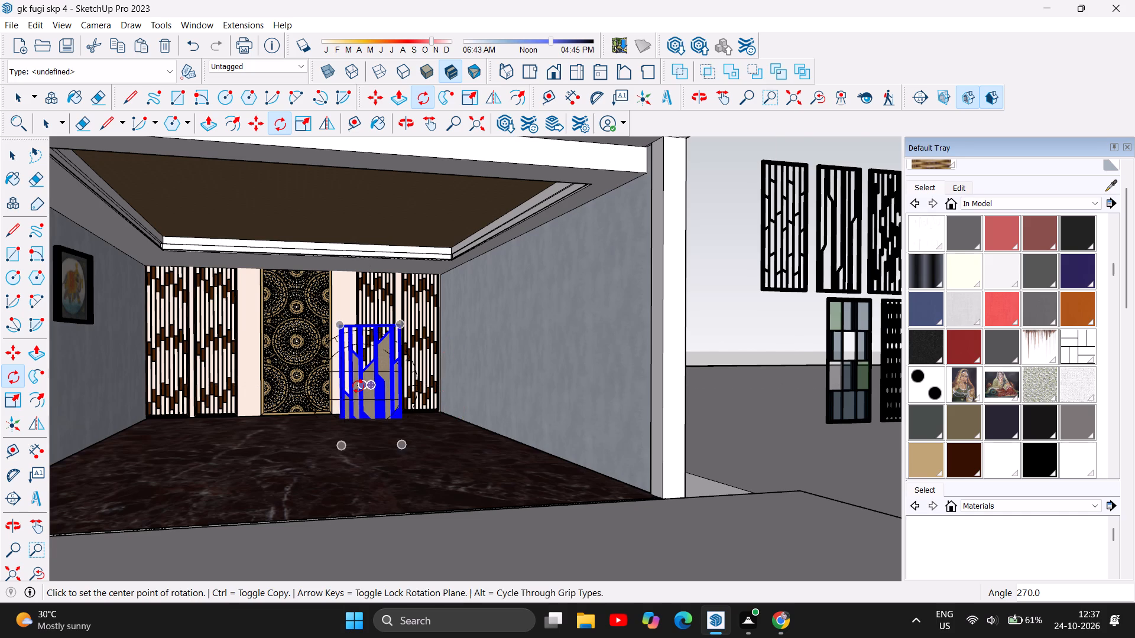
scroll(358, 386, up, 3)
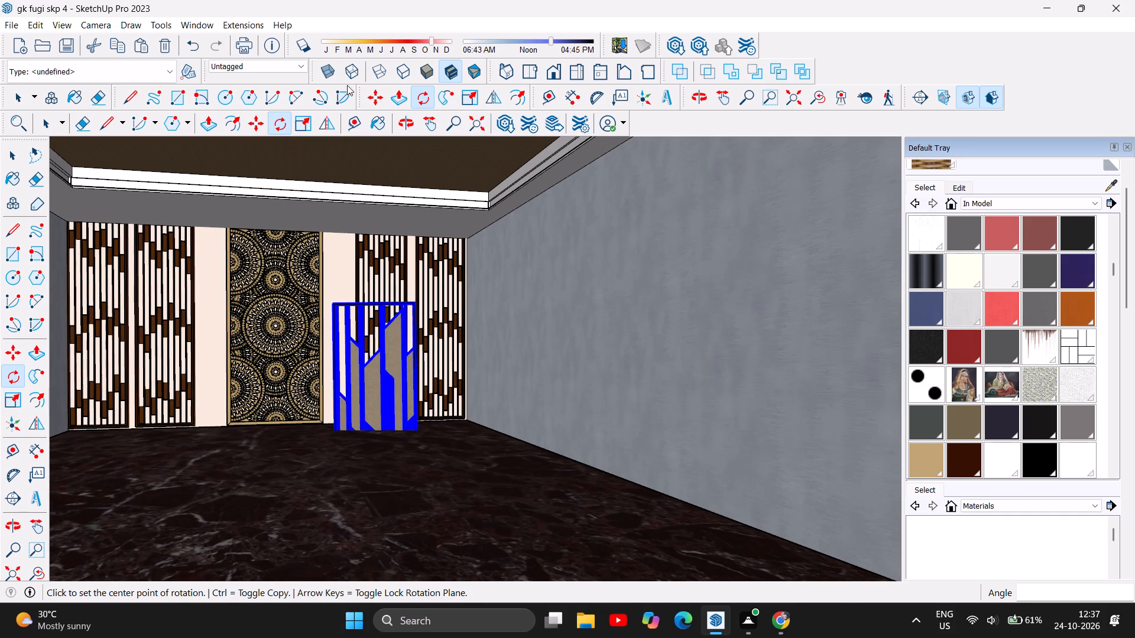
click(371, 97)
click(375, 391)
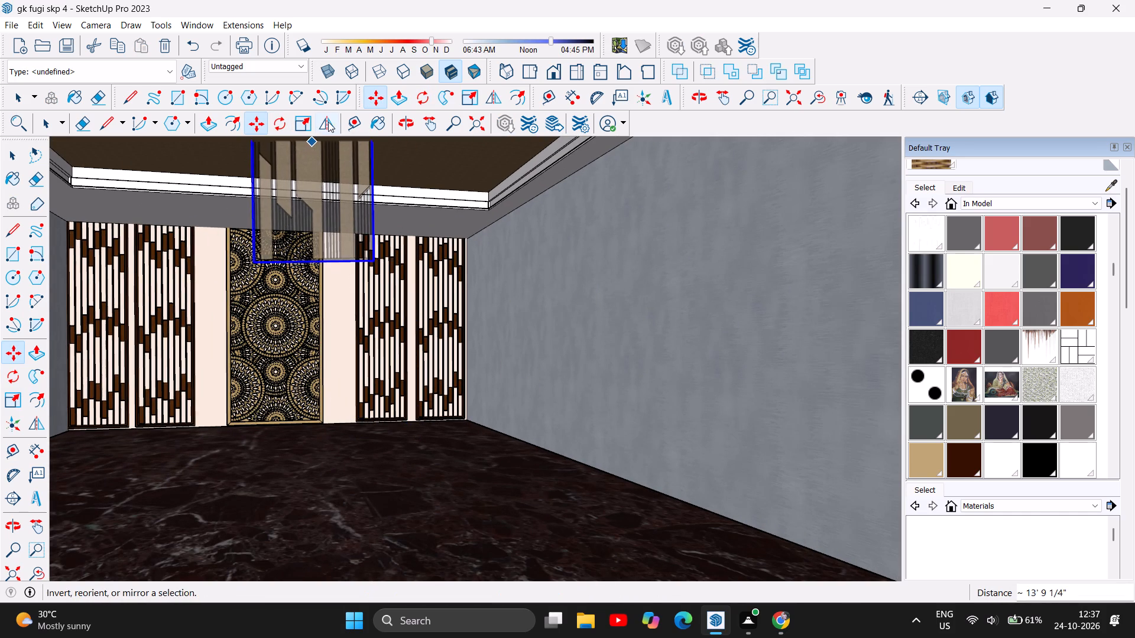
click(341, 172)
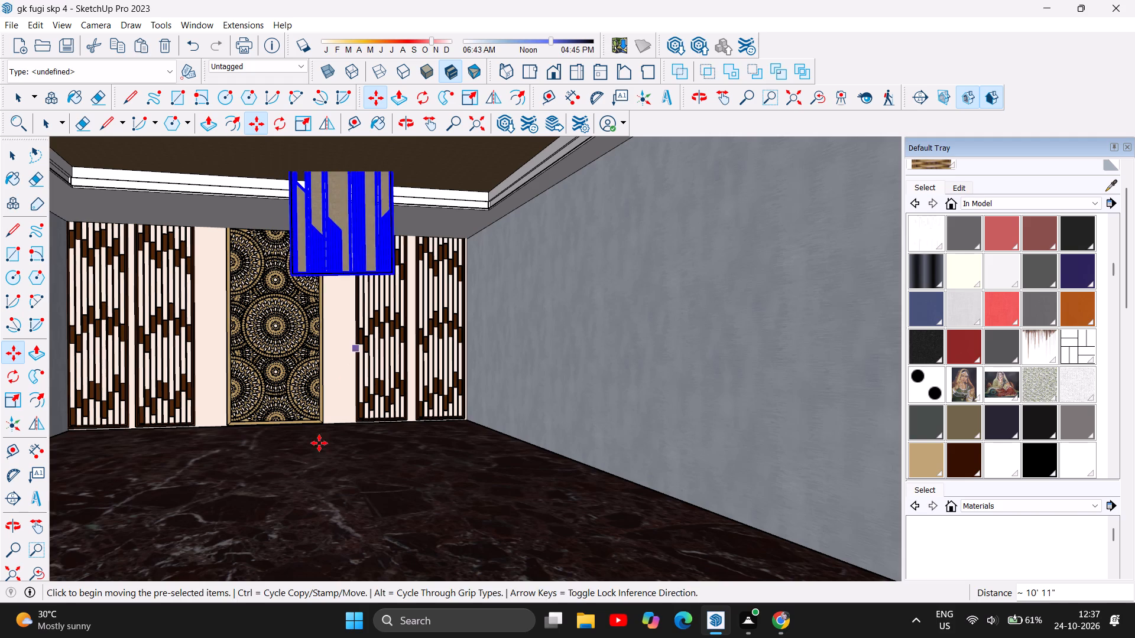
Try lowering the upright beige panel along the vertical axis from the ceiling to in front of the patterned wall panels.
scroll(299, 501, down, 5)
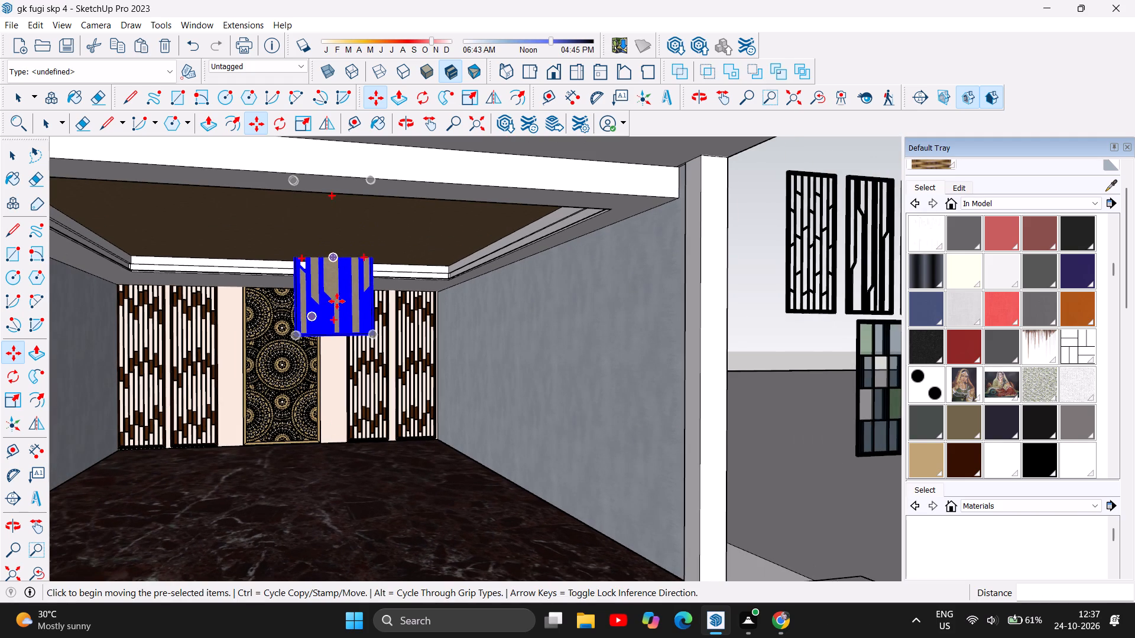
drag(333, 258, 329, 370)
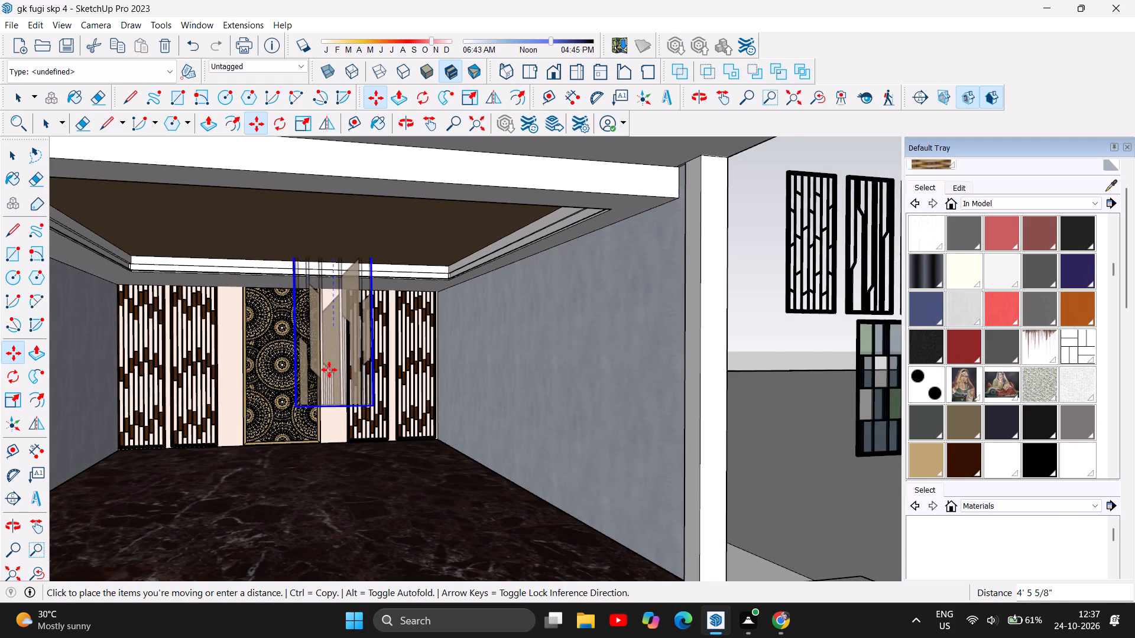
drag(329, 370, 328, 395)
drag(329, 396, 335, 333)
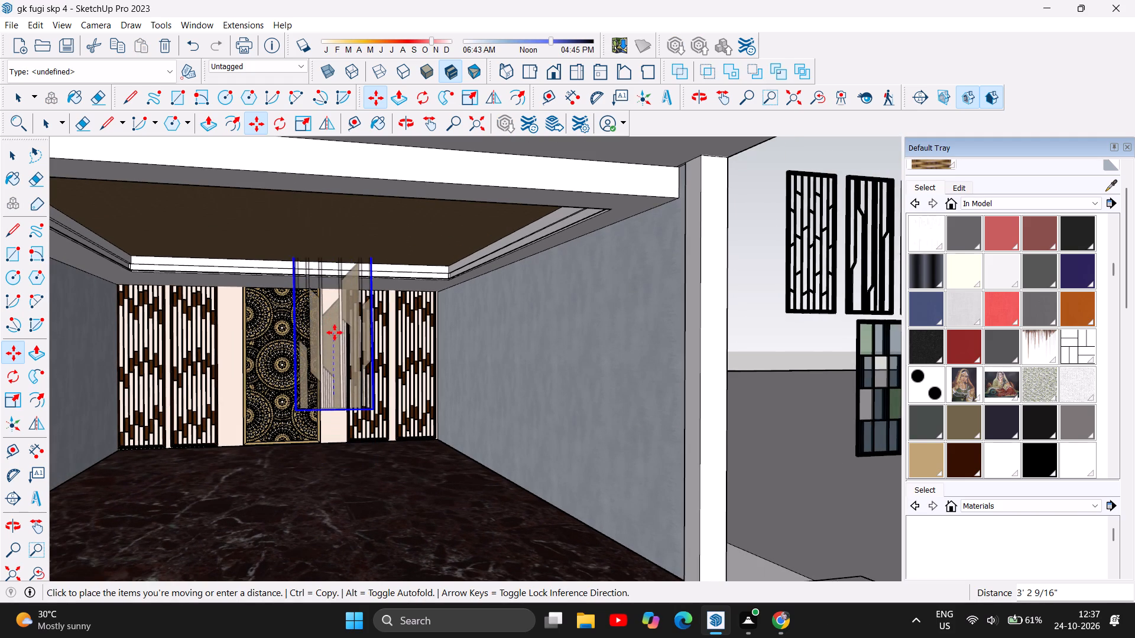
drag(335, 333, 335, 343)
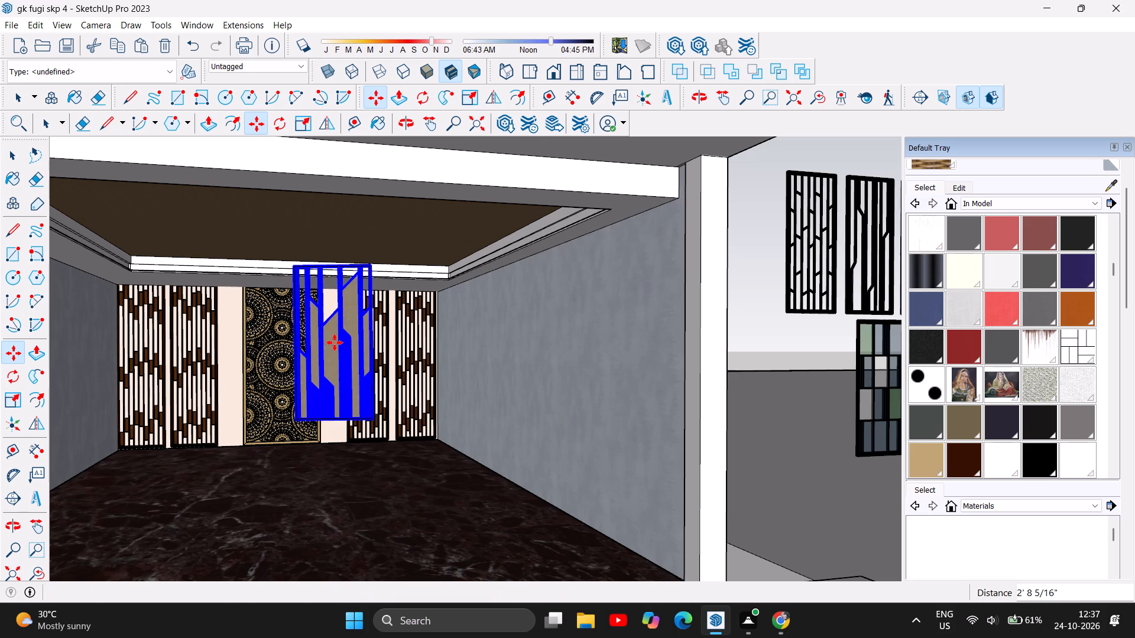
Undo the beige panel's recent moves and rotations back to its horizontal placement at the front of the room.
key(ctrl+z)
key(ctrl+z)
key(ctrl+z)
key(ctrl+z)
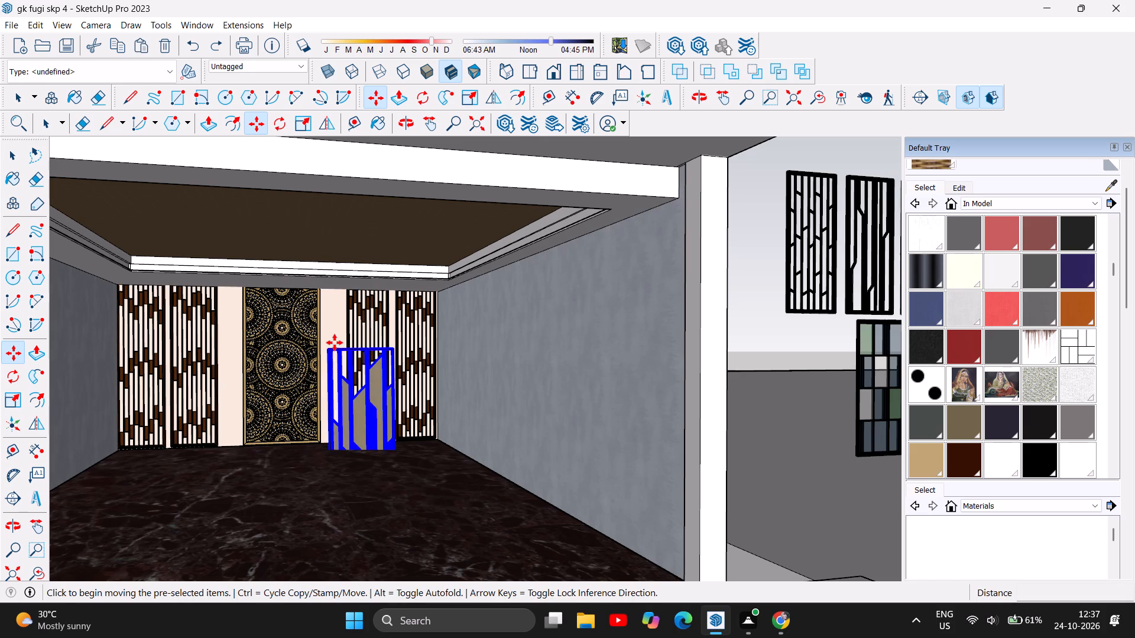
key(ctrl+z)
Move the horizontal beige panel about 15' from the front of the room up to the ceiling.
scroll(331, 337, down, 3)
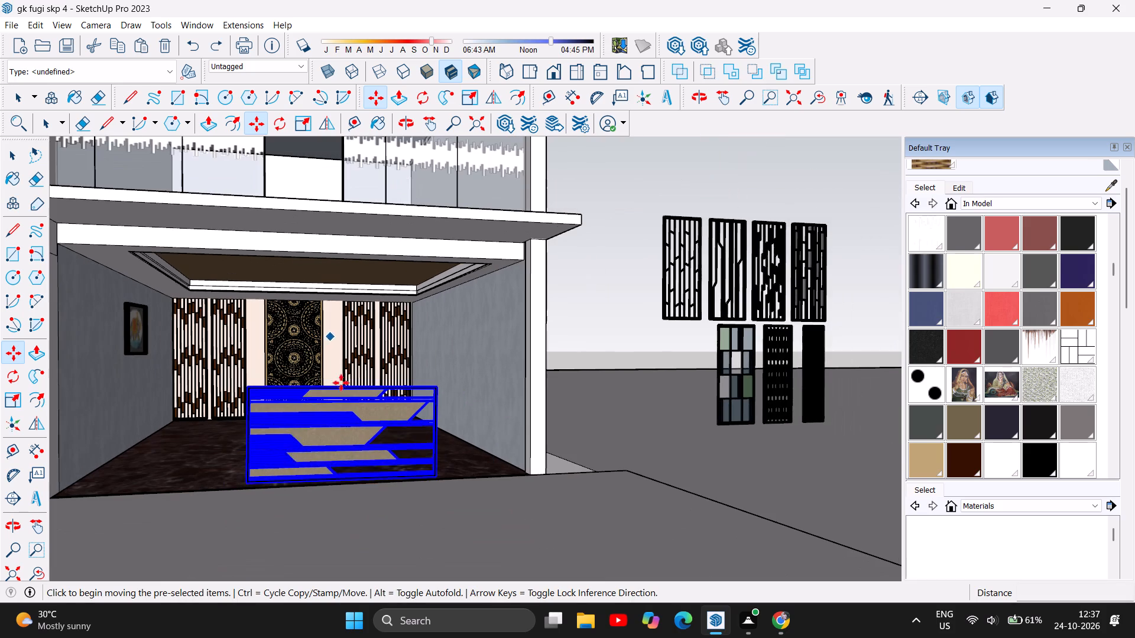
click(342, 435)
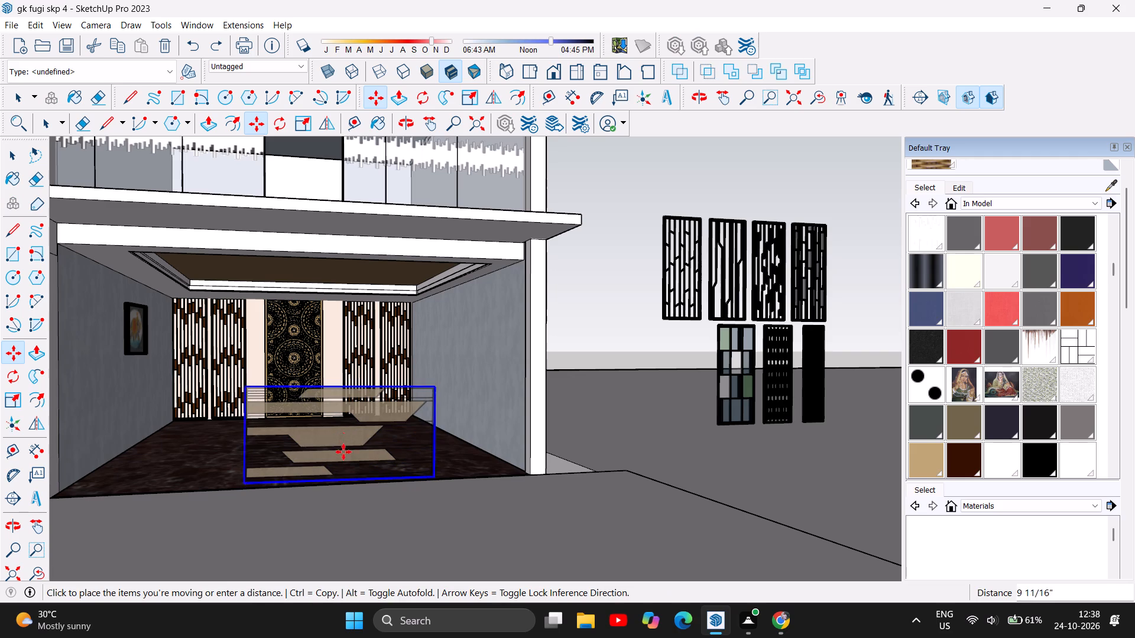
click(320, 272)
Lower the horizontal beige panel from the ceiling and place it just above the floor in front of the patterned wall panels.
scroll(319, 291, up, 4)
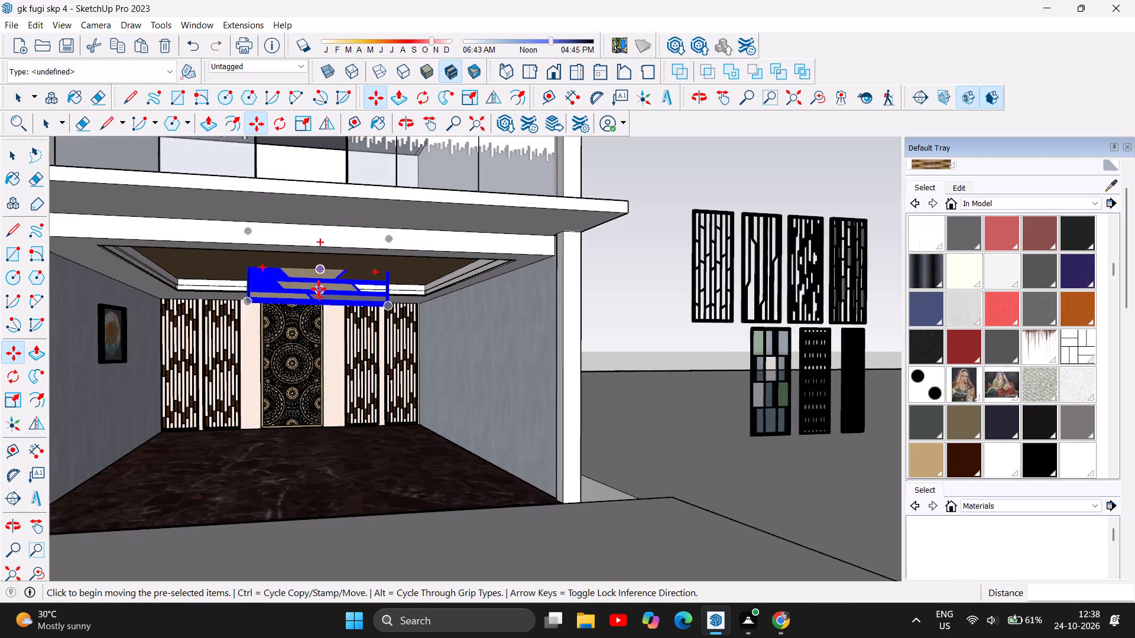
scroll(319, 289, up, 10)
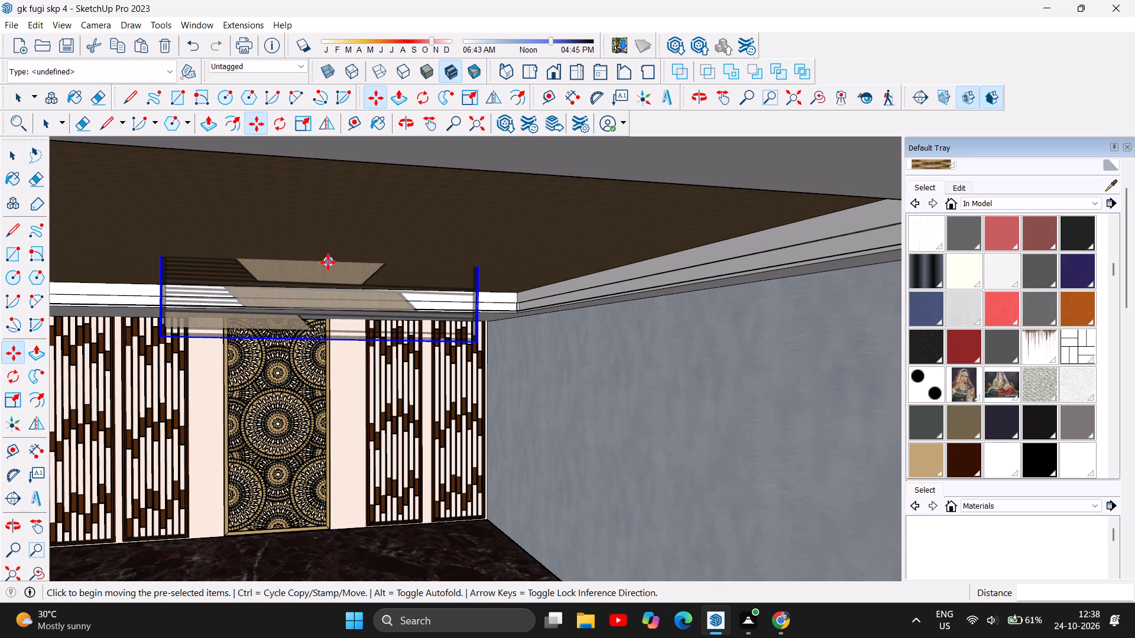
drag(328, 262, 336, 412)
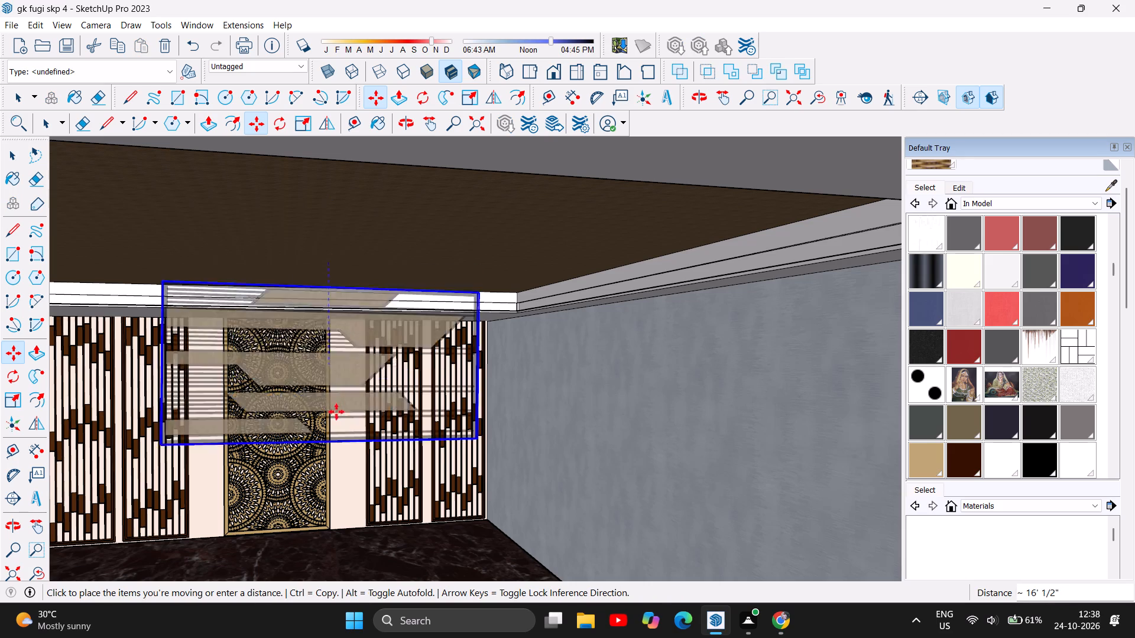
drag(336, 412, 339, 425)
drag(340, 422, 343, 396)
click(343, 394)
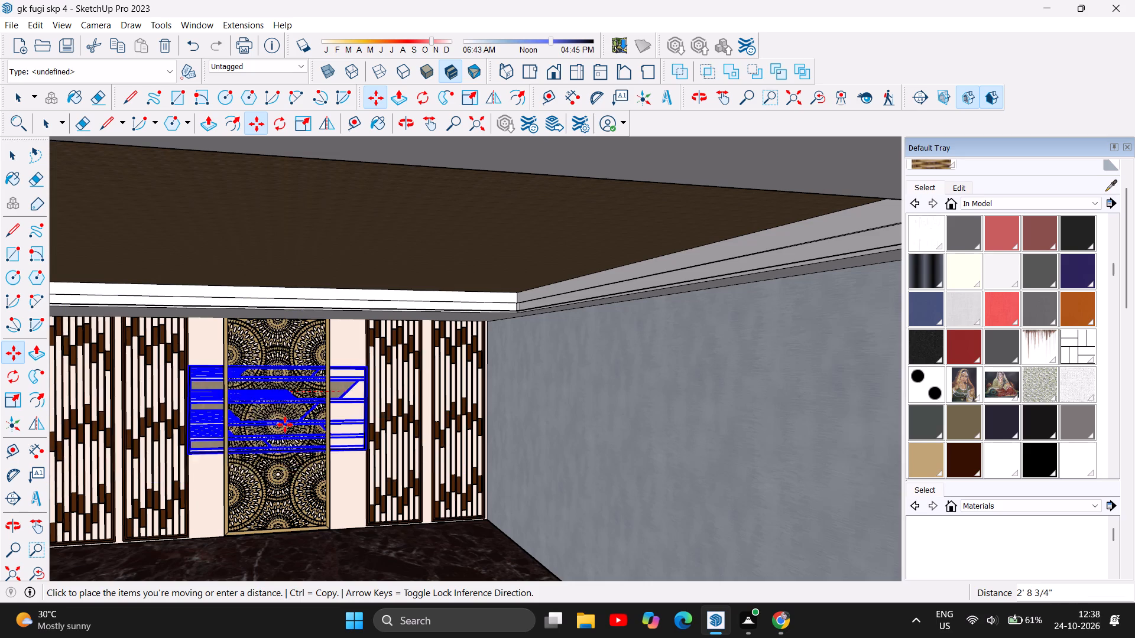
click(285, 427)
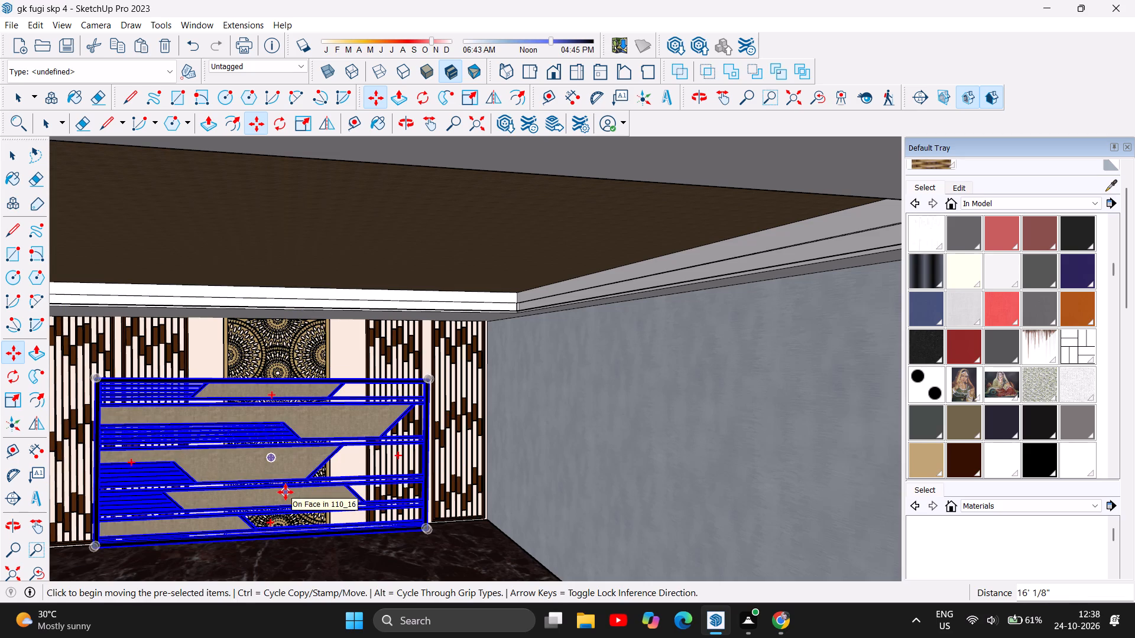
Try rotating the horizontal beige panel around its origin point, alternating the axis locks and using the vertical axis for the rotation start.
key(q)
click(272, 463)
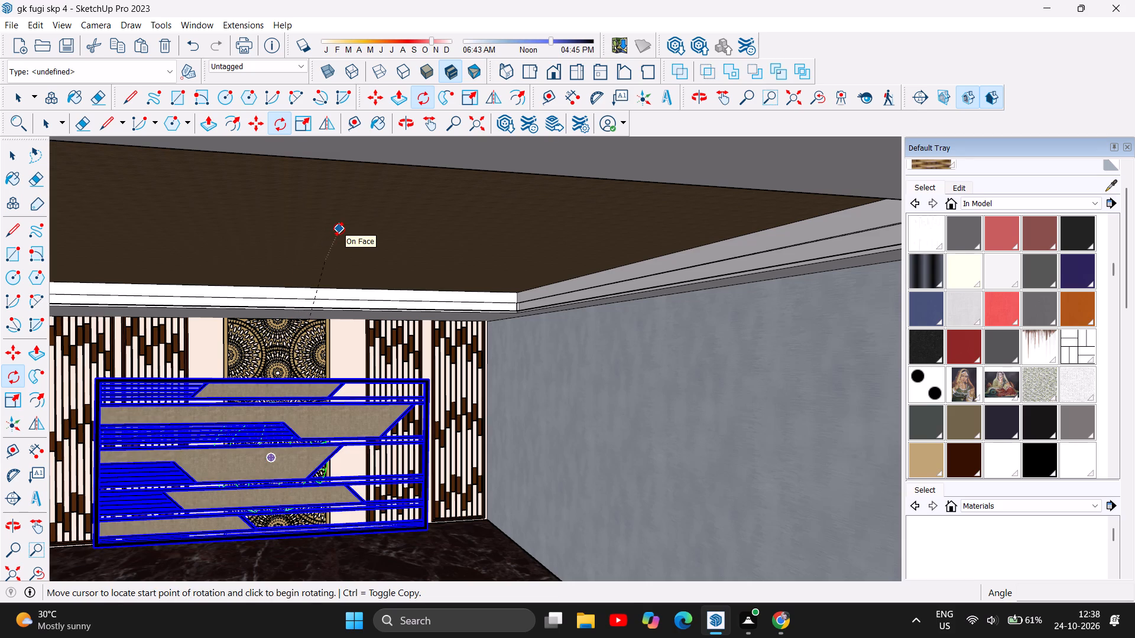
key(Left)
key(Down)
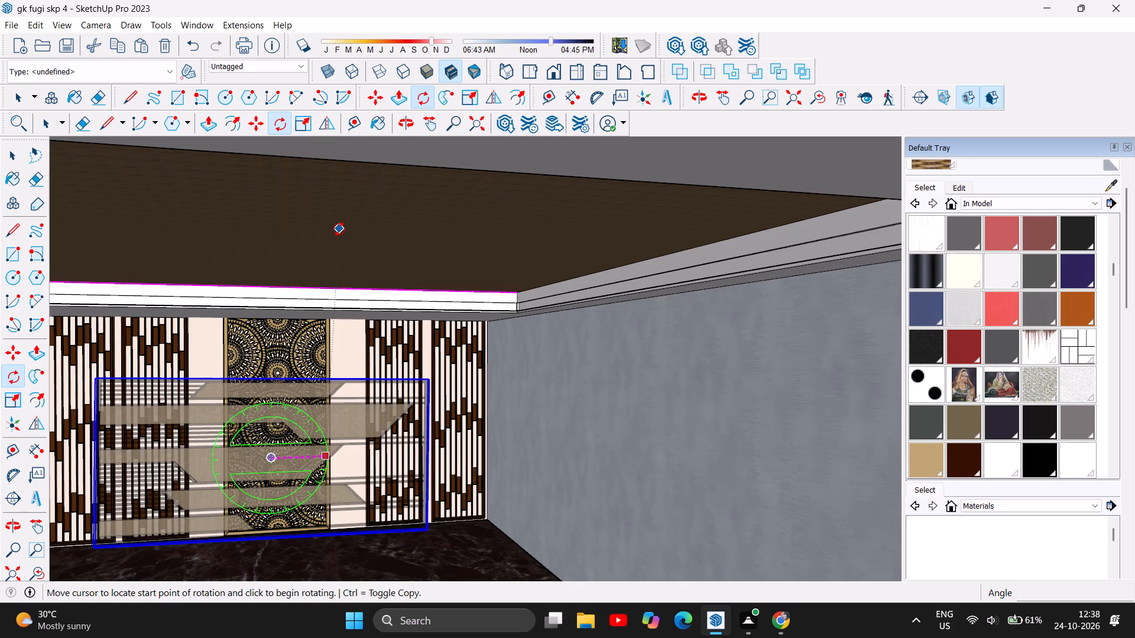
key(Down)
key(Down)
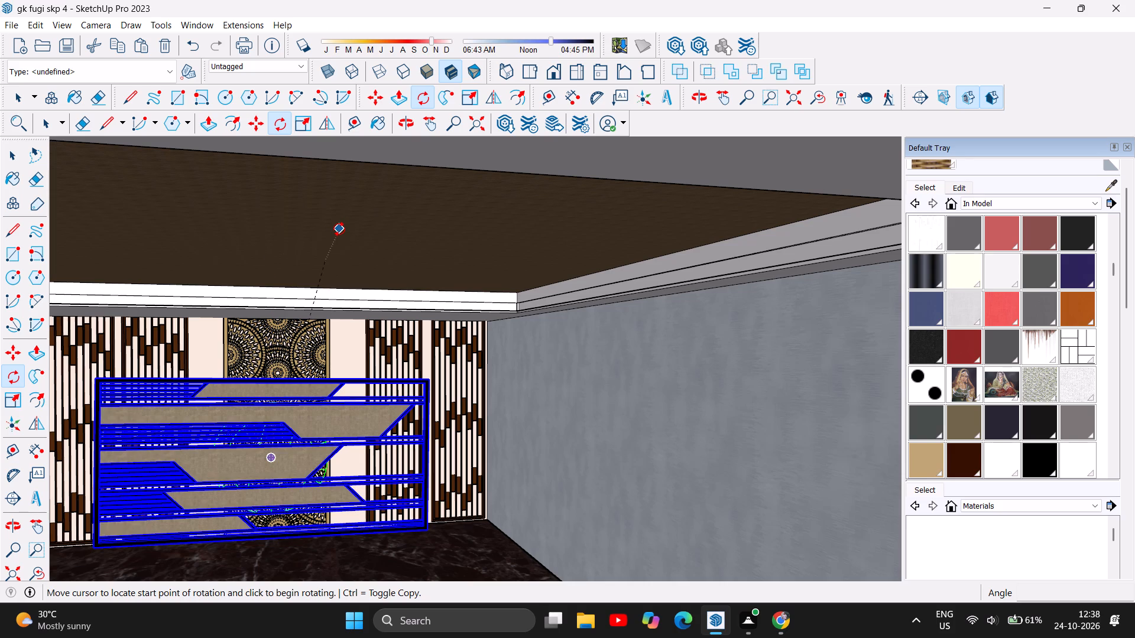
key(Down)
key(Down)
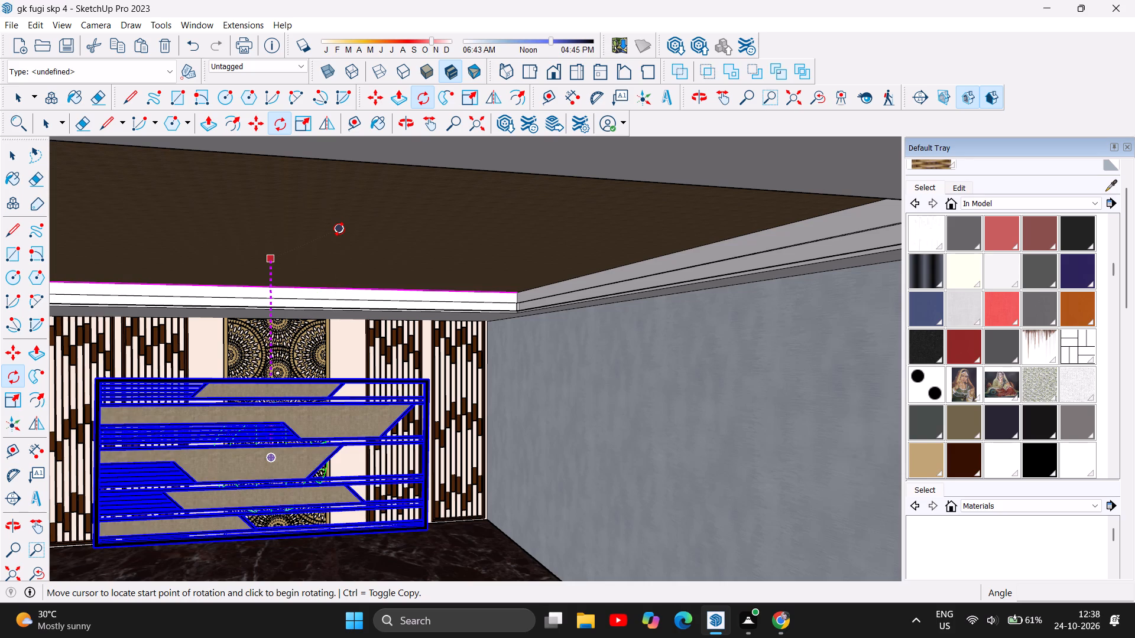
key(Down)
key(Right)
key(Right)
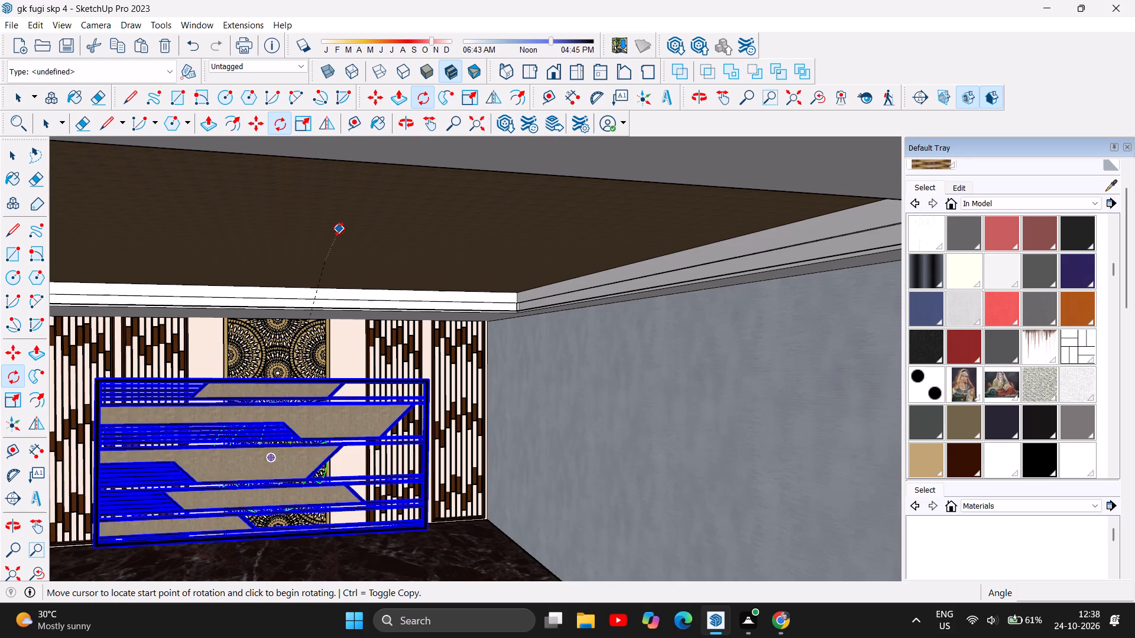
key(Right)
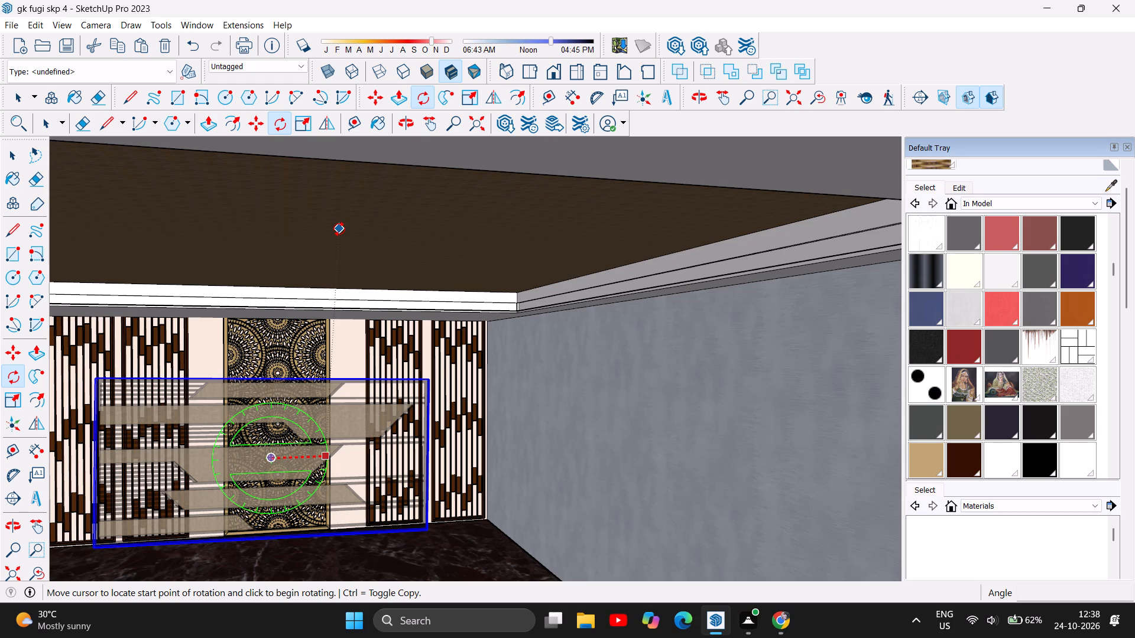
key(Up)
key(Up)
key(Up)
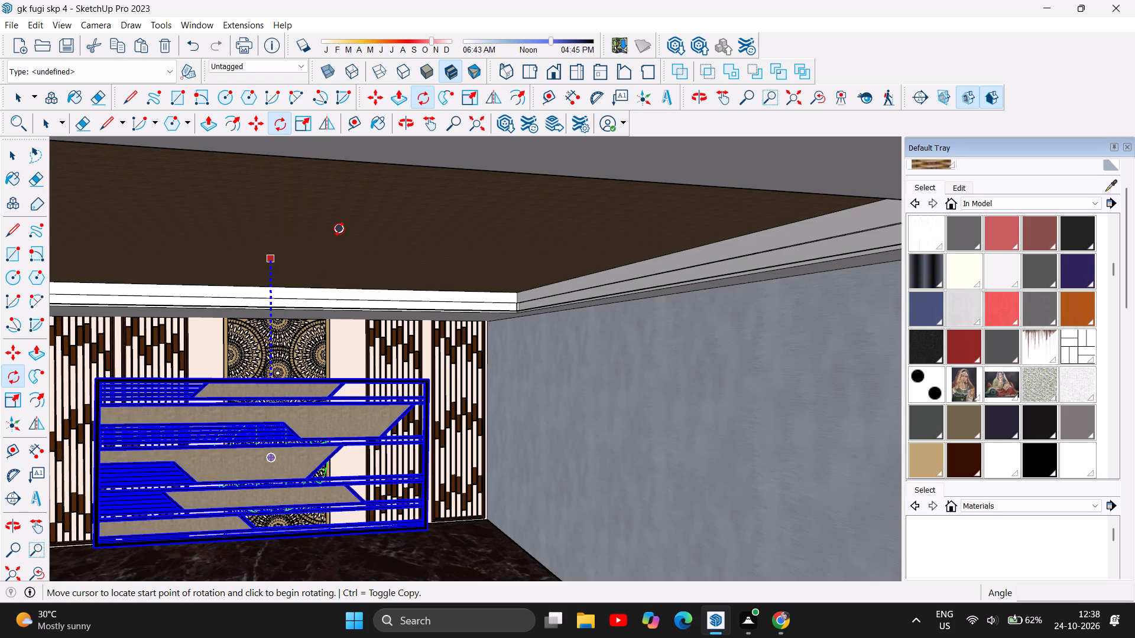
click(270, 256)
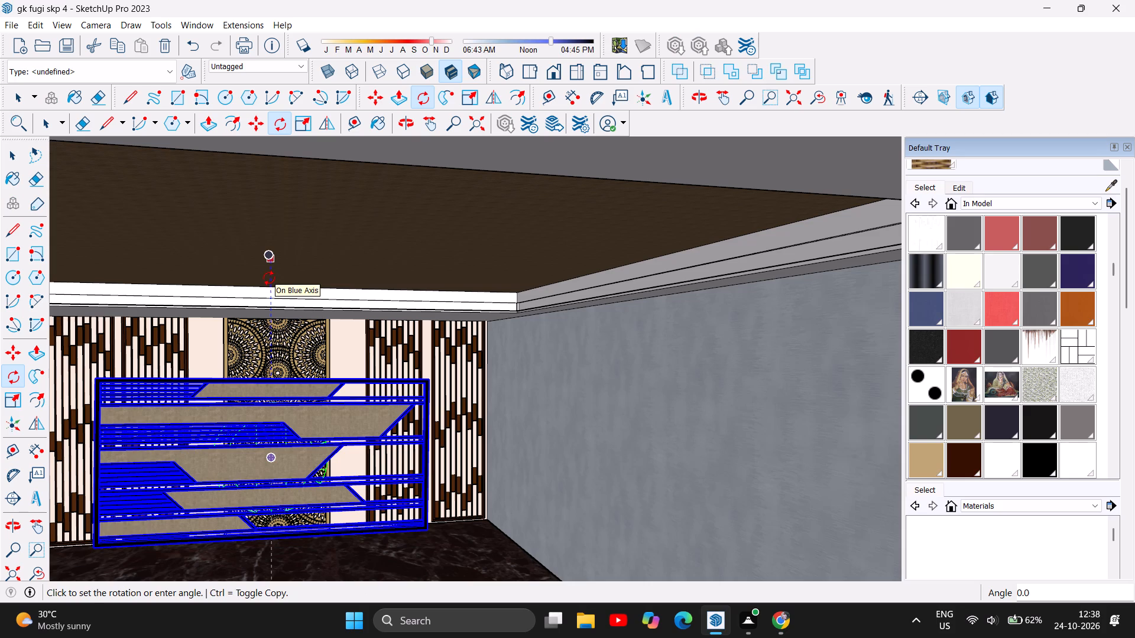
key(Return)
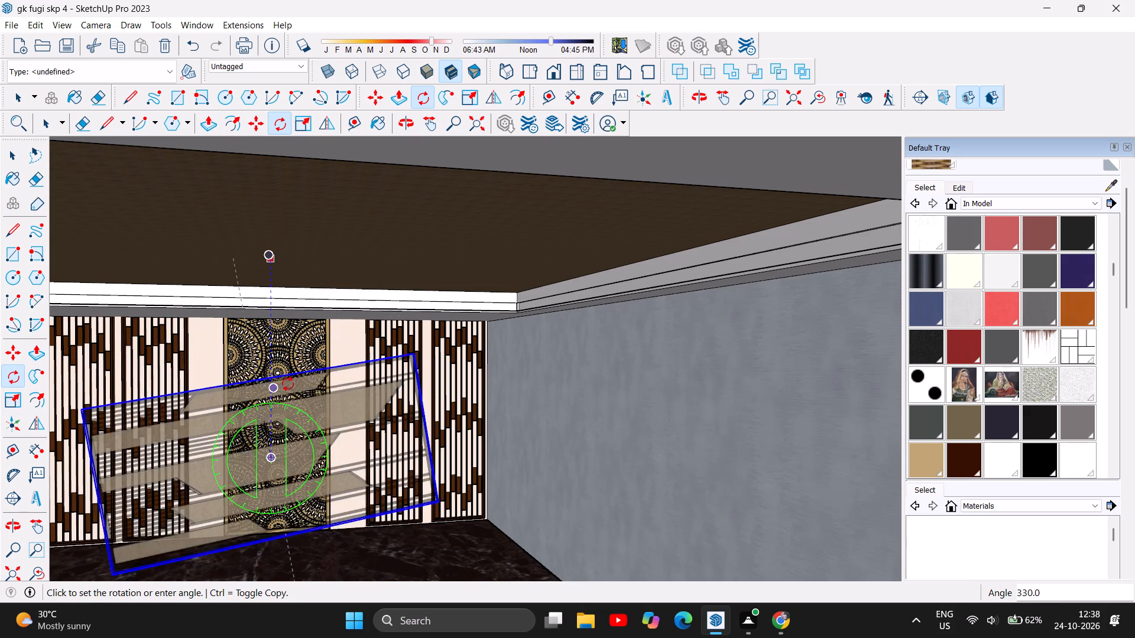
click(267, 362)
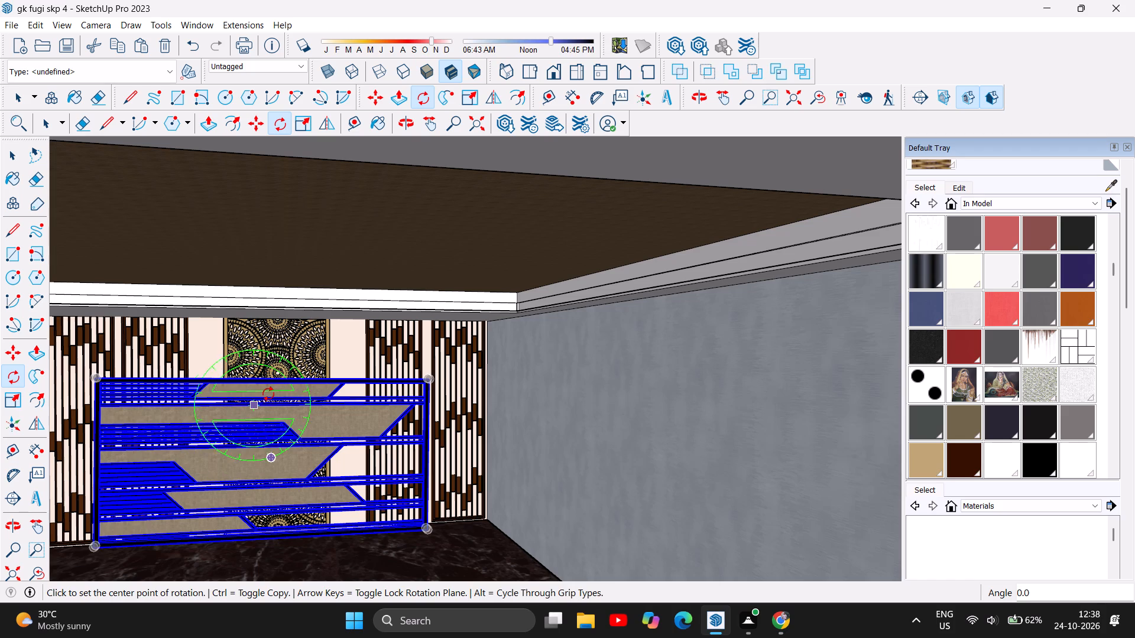
Rotate the horizontal beige panel about 2.4 degrees in its own plane, around a point near its upper edge.
click(268, 394)
click(285, 565)
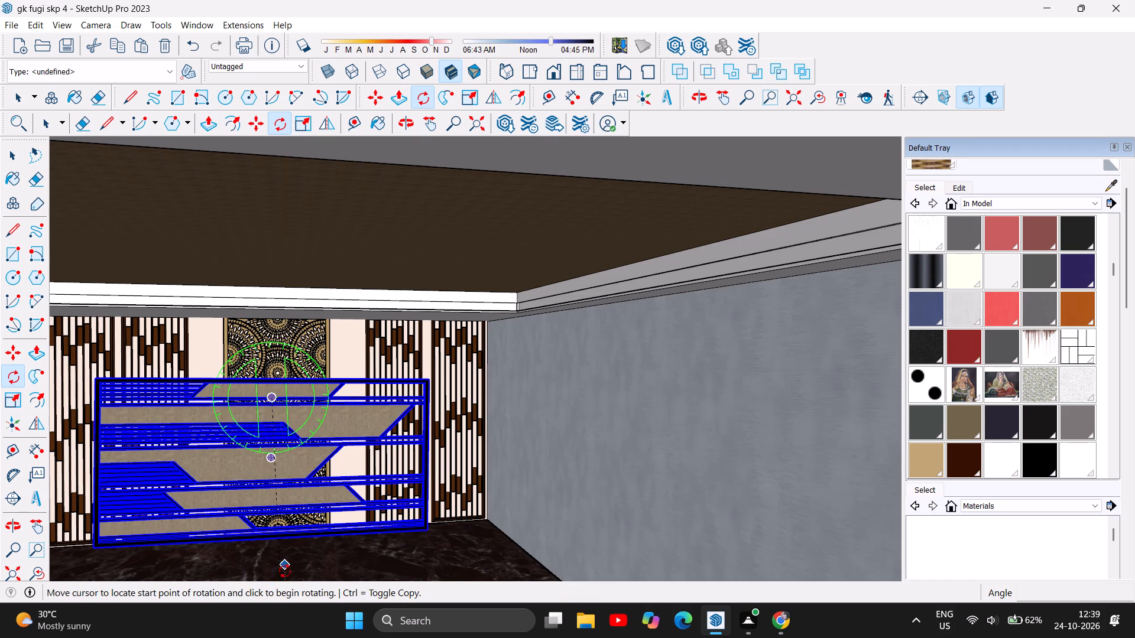
click(267, 555)
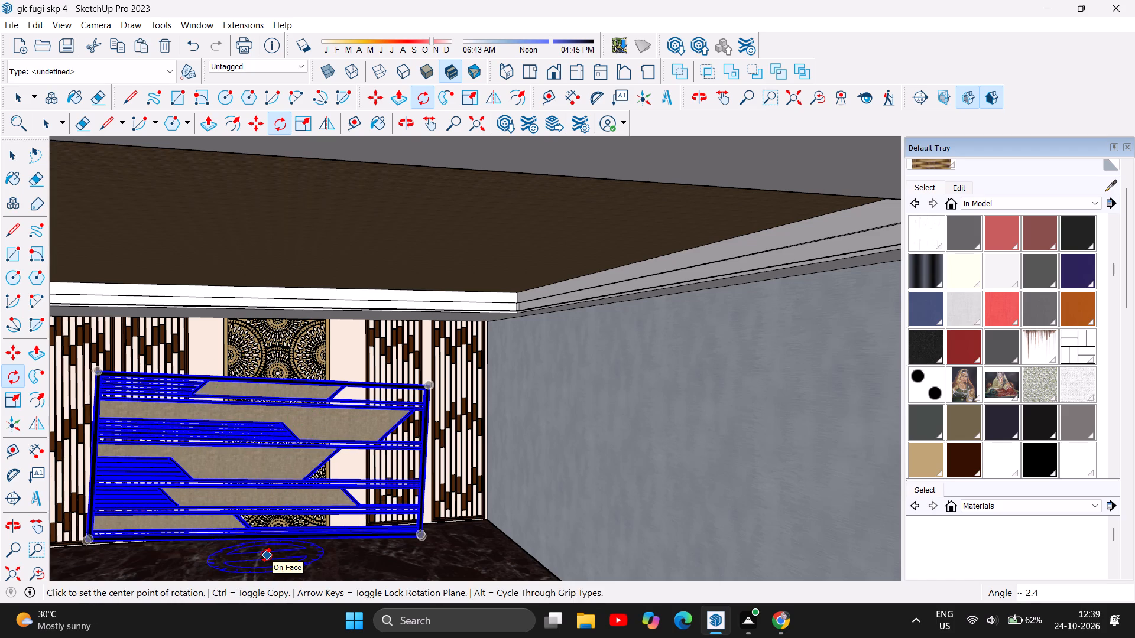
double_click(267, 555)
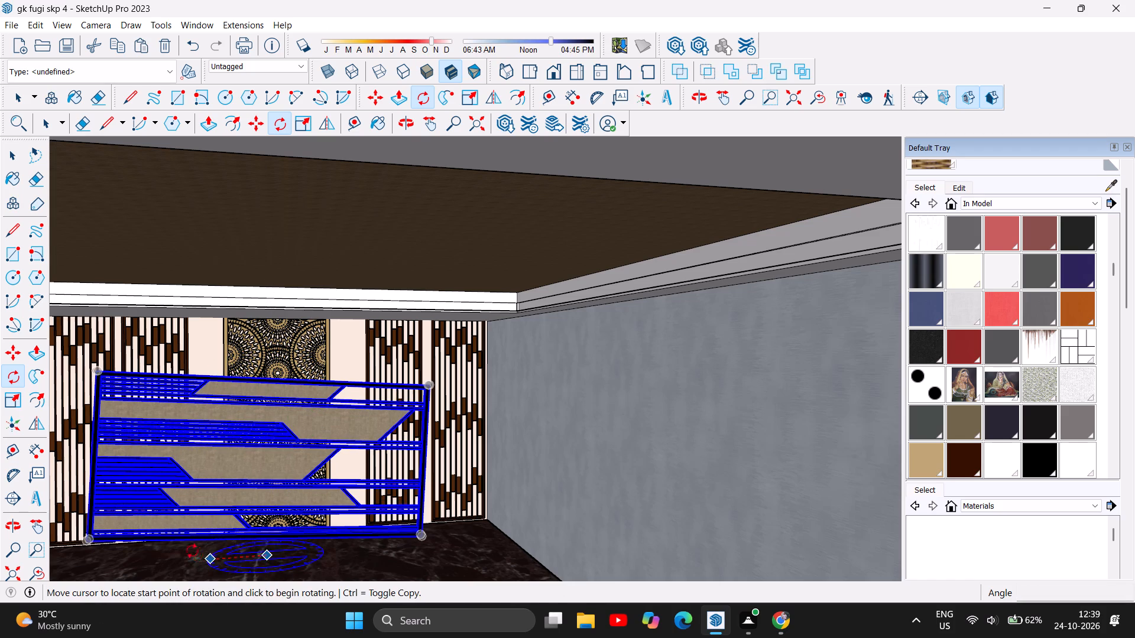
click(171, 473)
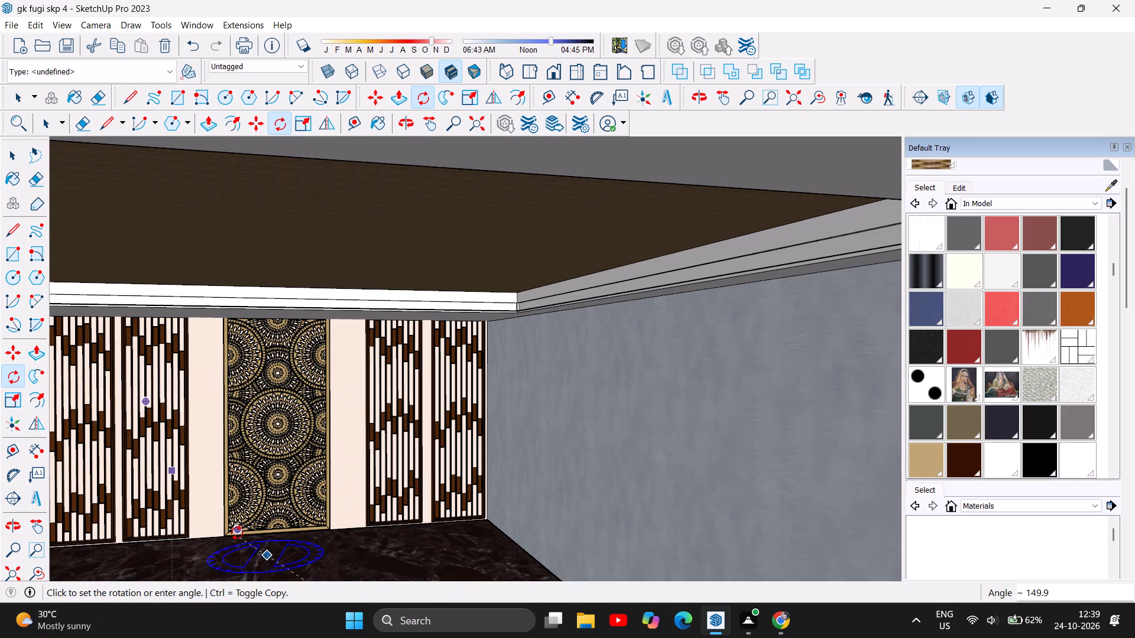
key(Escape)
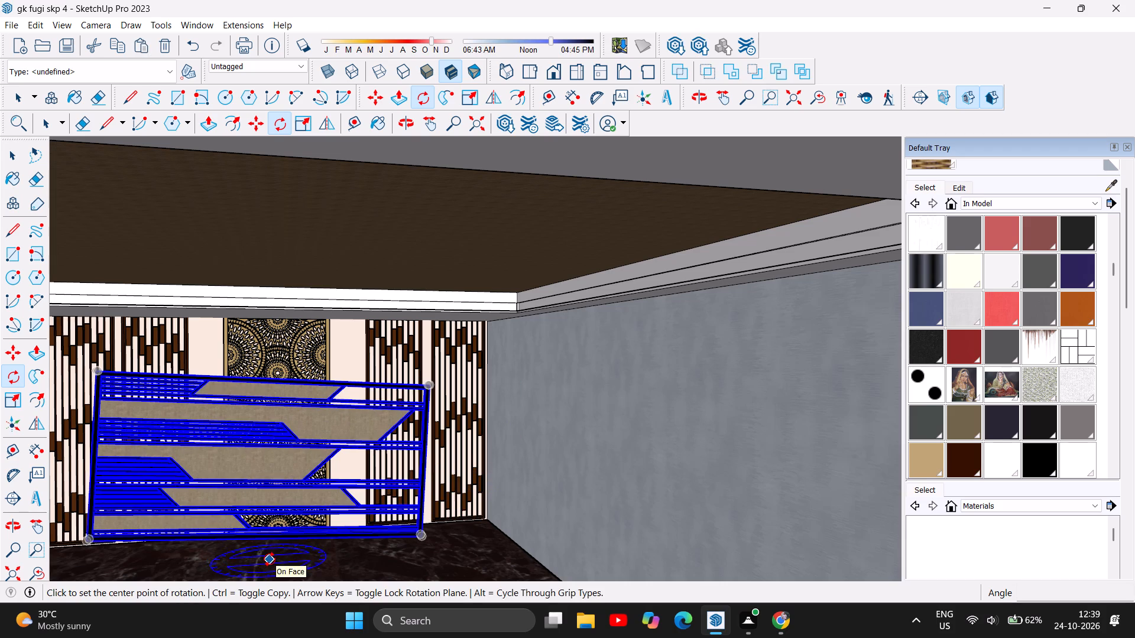
Undo the recent rotations of the horizontal beige panel and the moves that brought it into the room towards the patterned wall panels.
key(Escape)
key(ctrl+z)
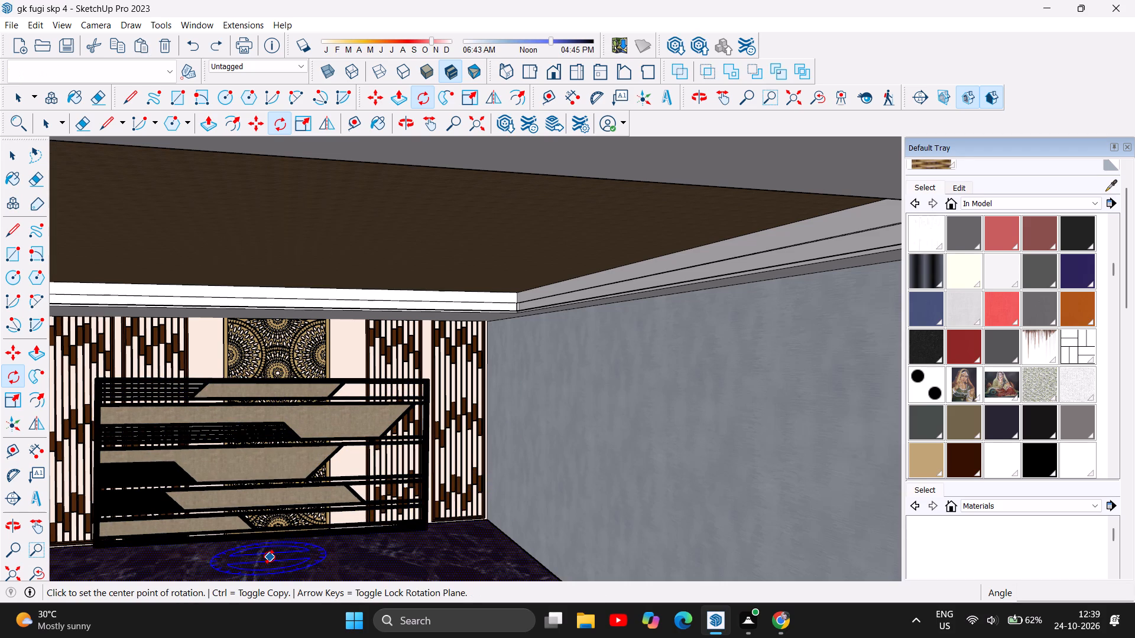
key(ctrl+z)
key(ctrl+z)
key(ctrl+z)
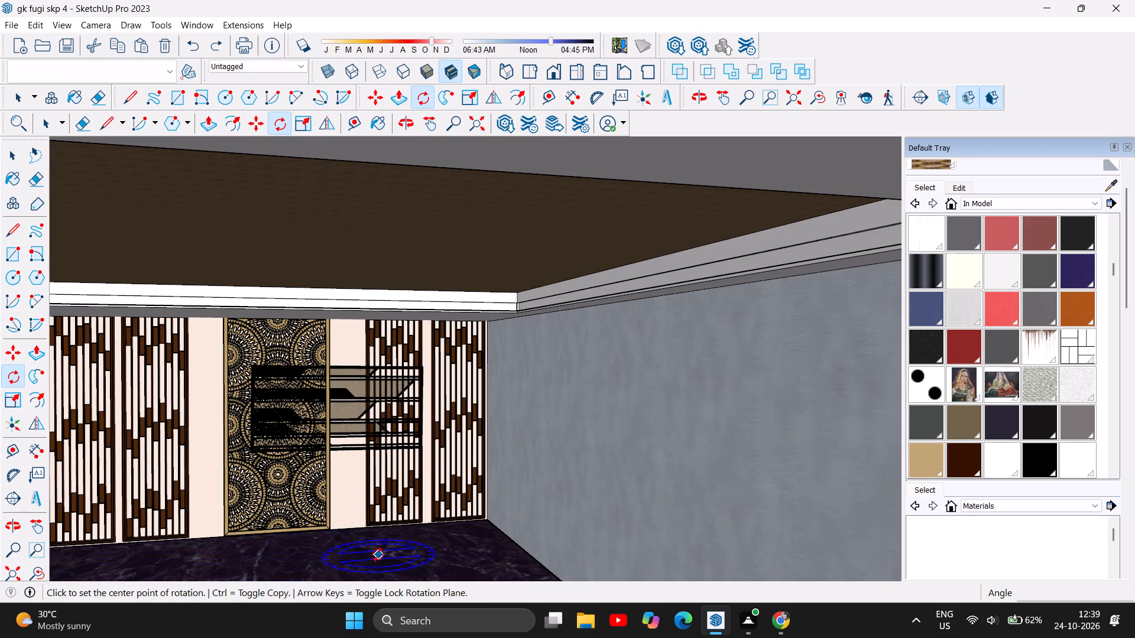
key(ctrl+z)
key(ctrl+z)
key(ctrl+z)
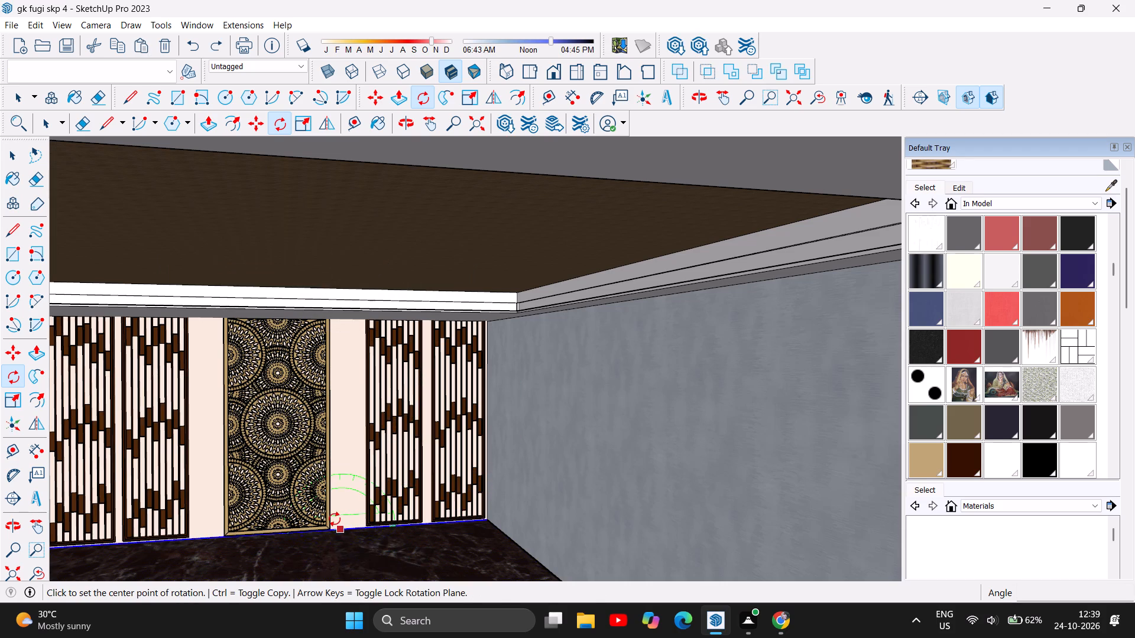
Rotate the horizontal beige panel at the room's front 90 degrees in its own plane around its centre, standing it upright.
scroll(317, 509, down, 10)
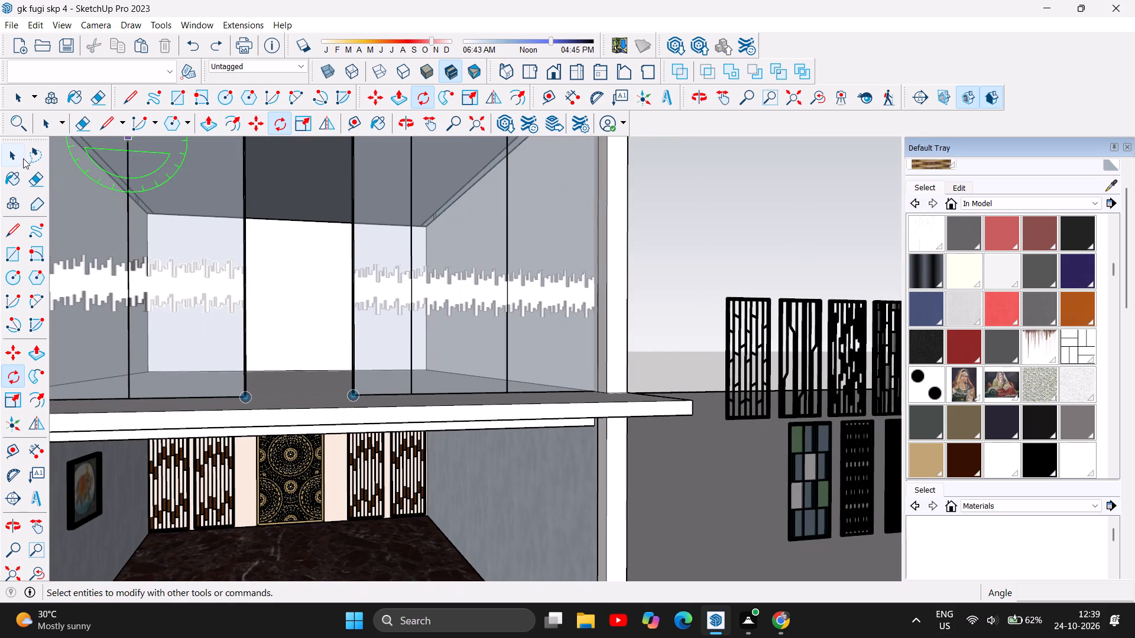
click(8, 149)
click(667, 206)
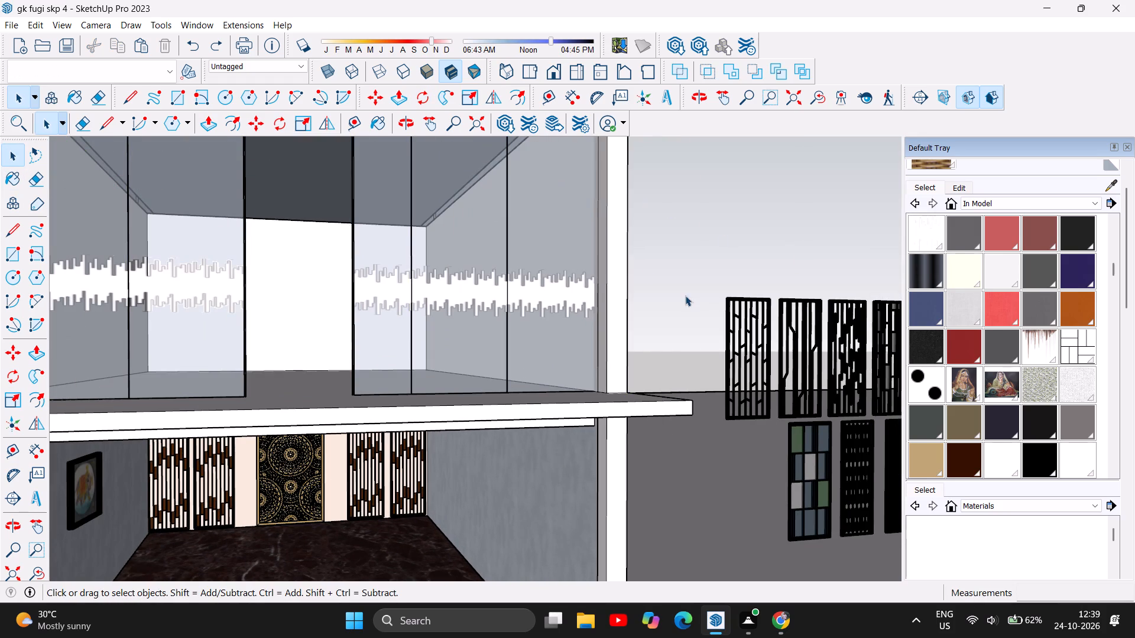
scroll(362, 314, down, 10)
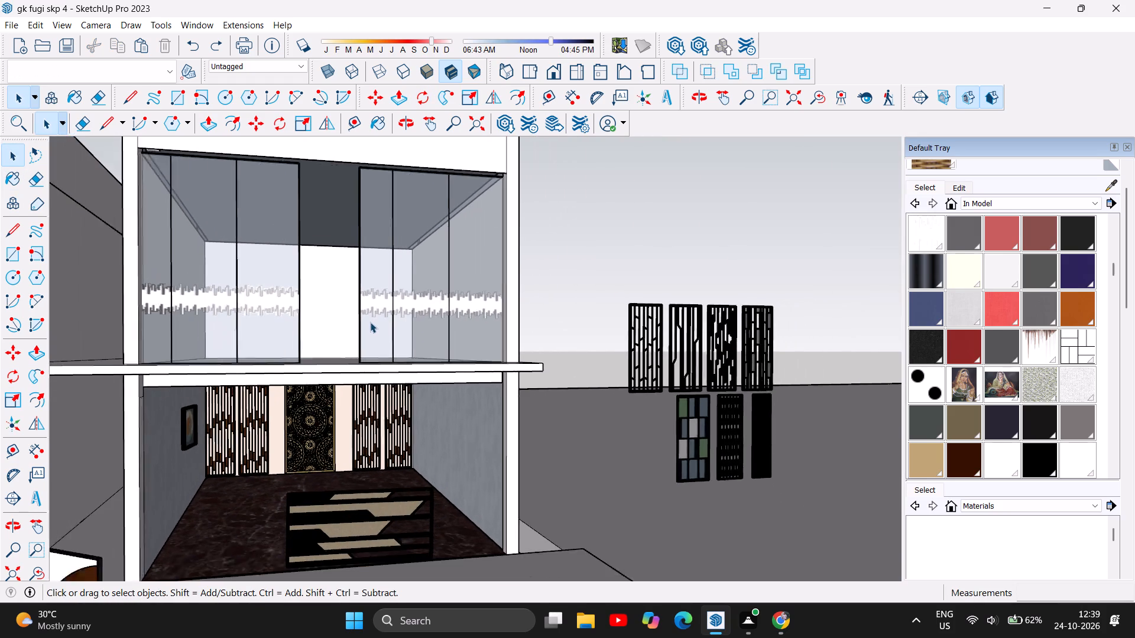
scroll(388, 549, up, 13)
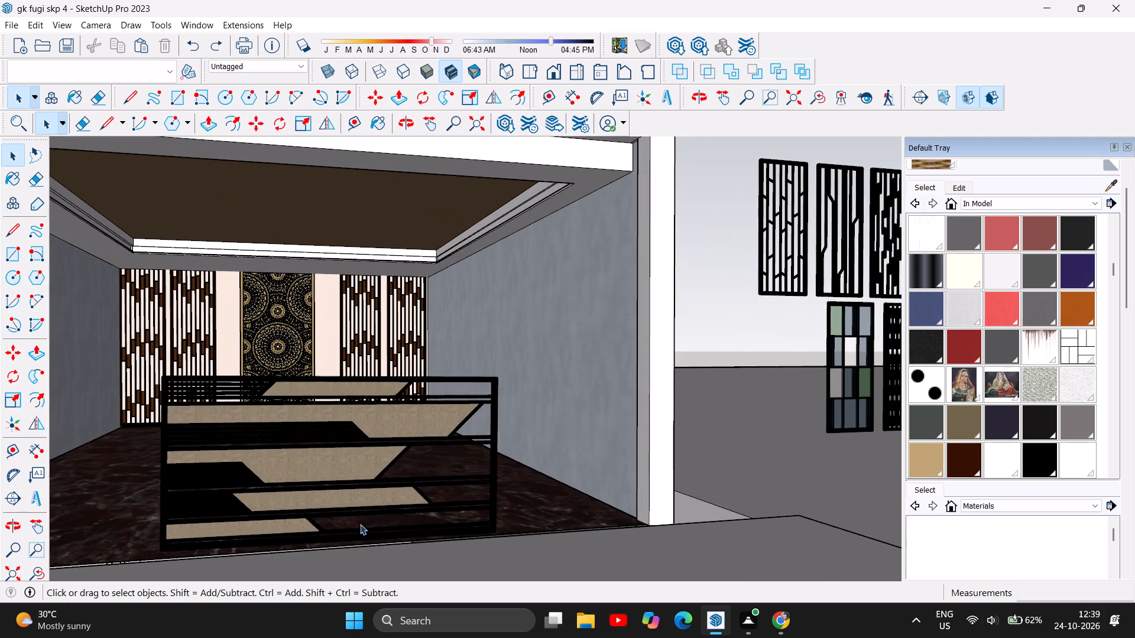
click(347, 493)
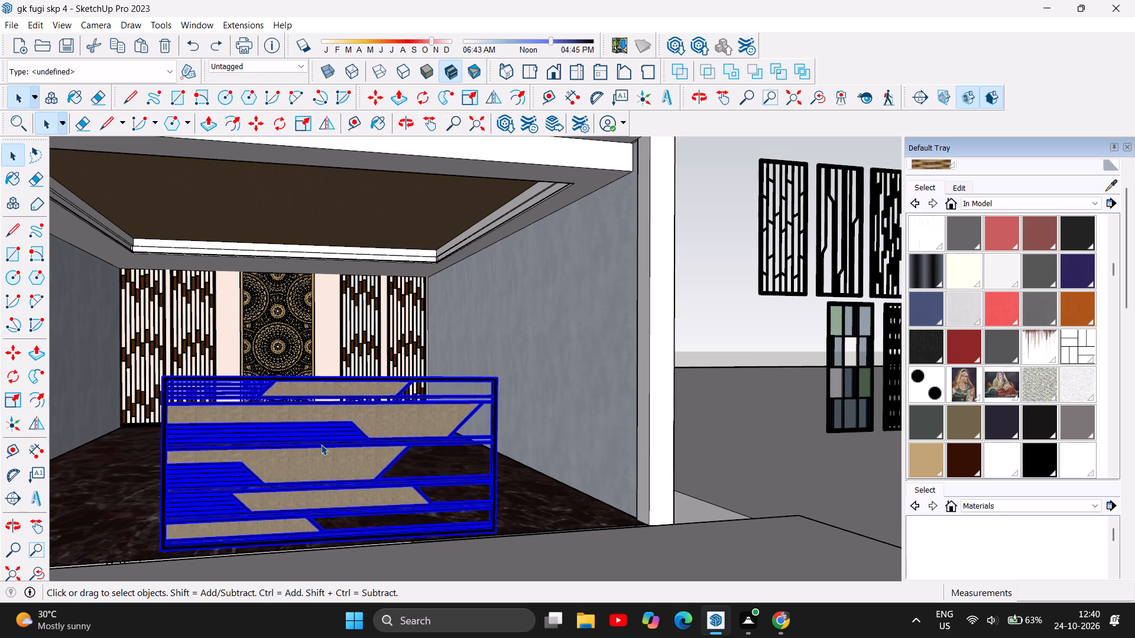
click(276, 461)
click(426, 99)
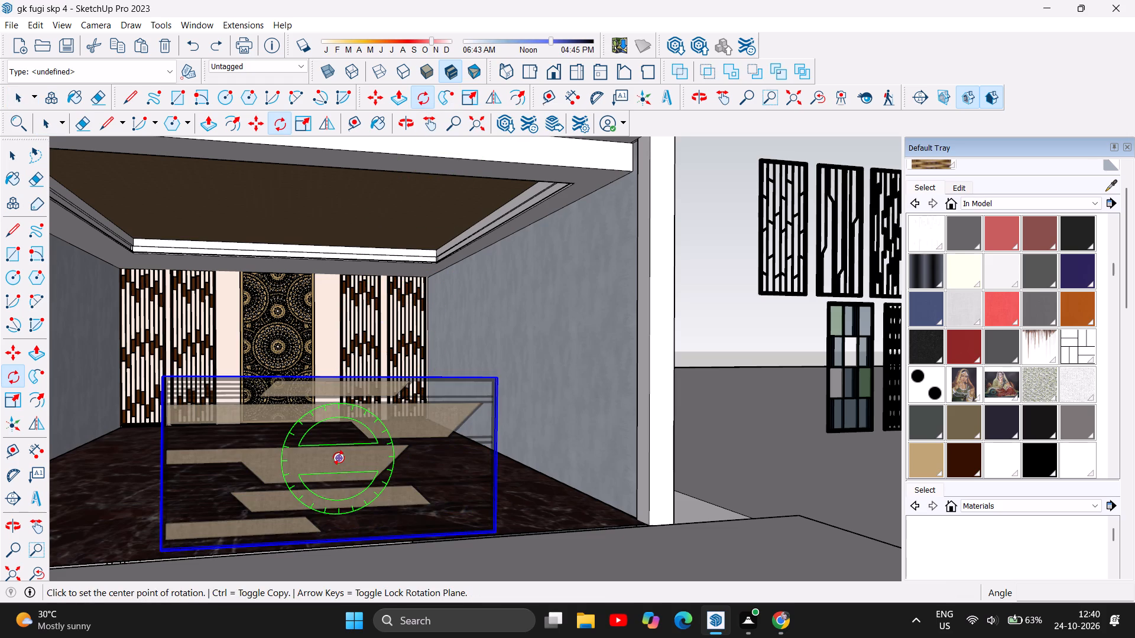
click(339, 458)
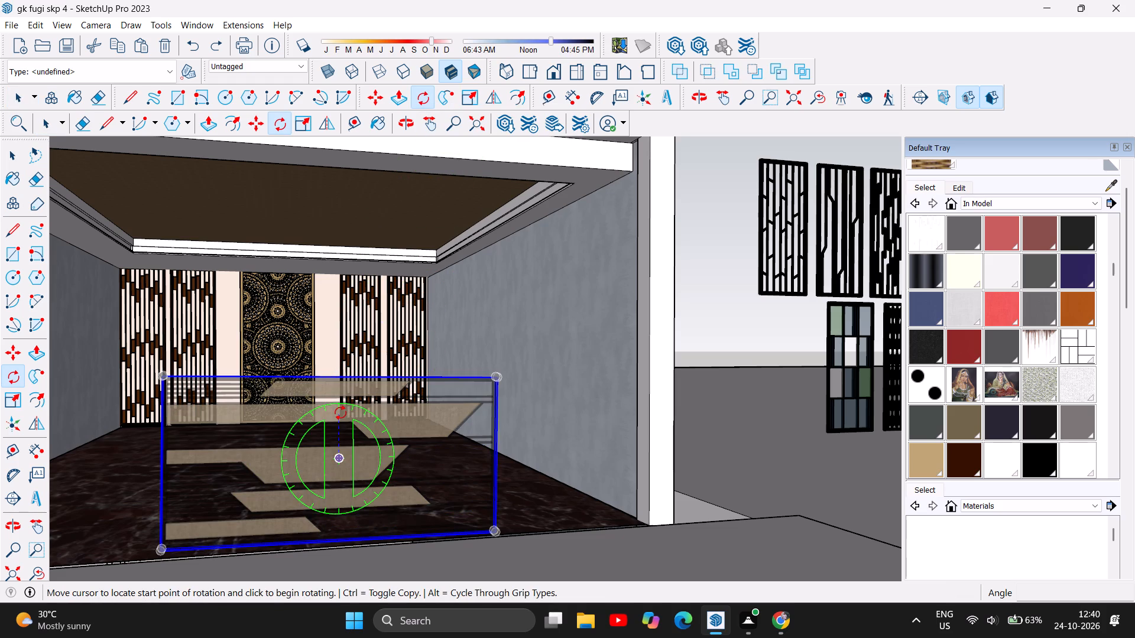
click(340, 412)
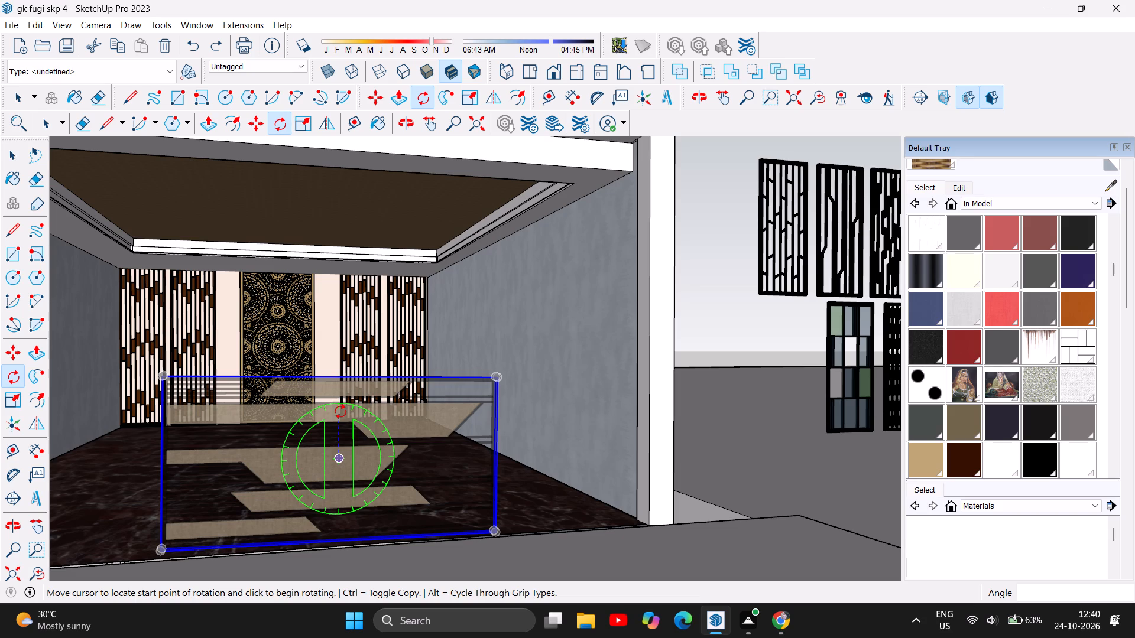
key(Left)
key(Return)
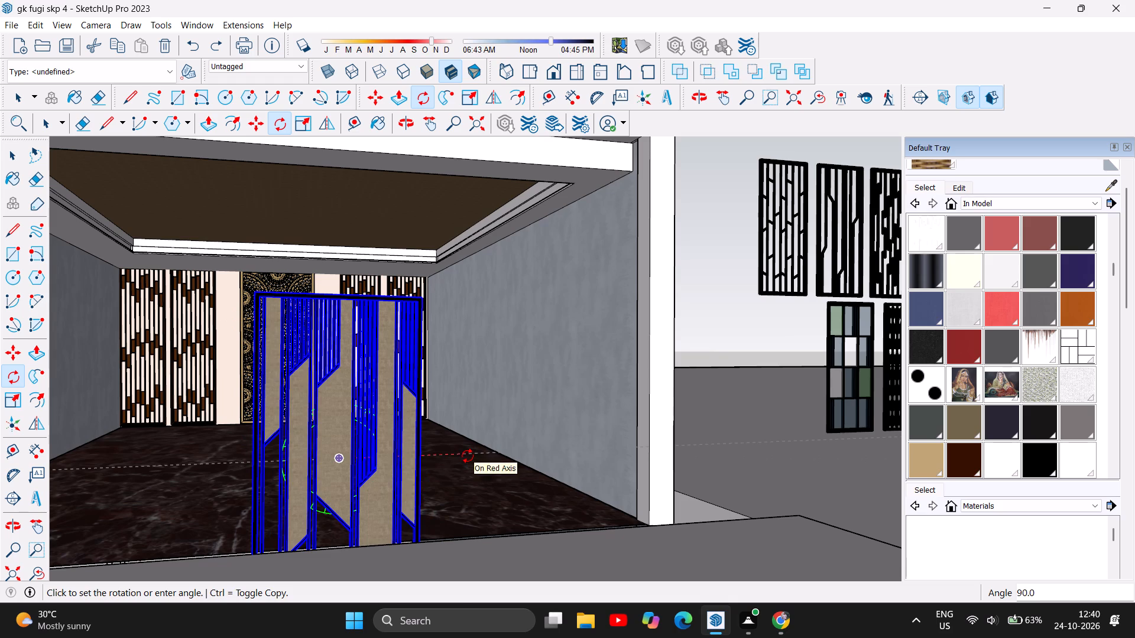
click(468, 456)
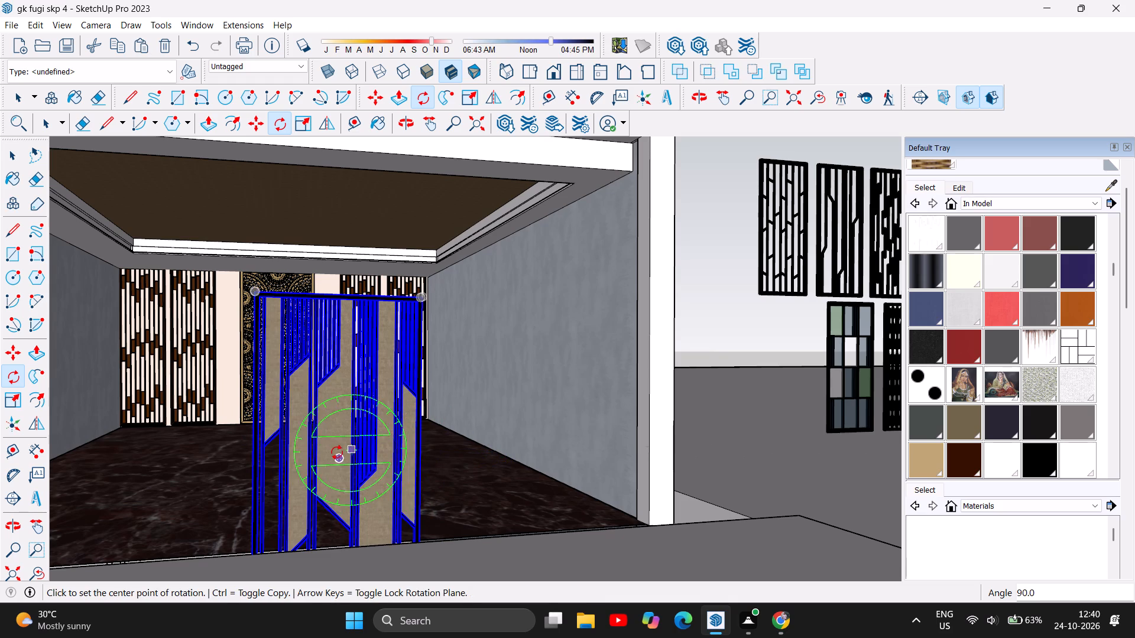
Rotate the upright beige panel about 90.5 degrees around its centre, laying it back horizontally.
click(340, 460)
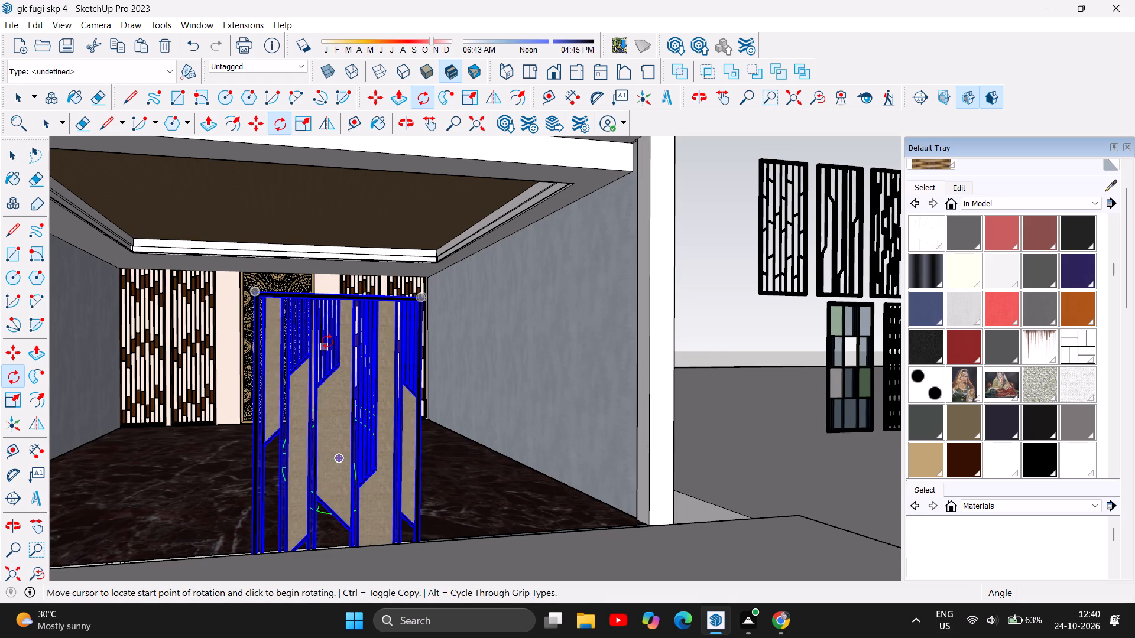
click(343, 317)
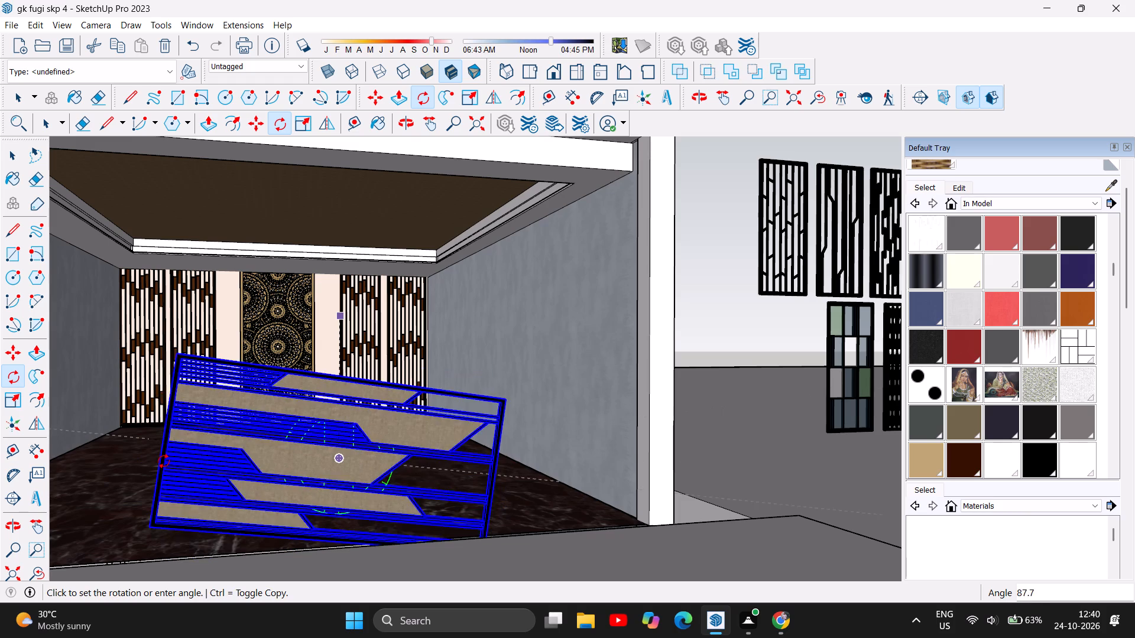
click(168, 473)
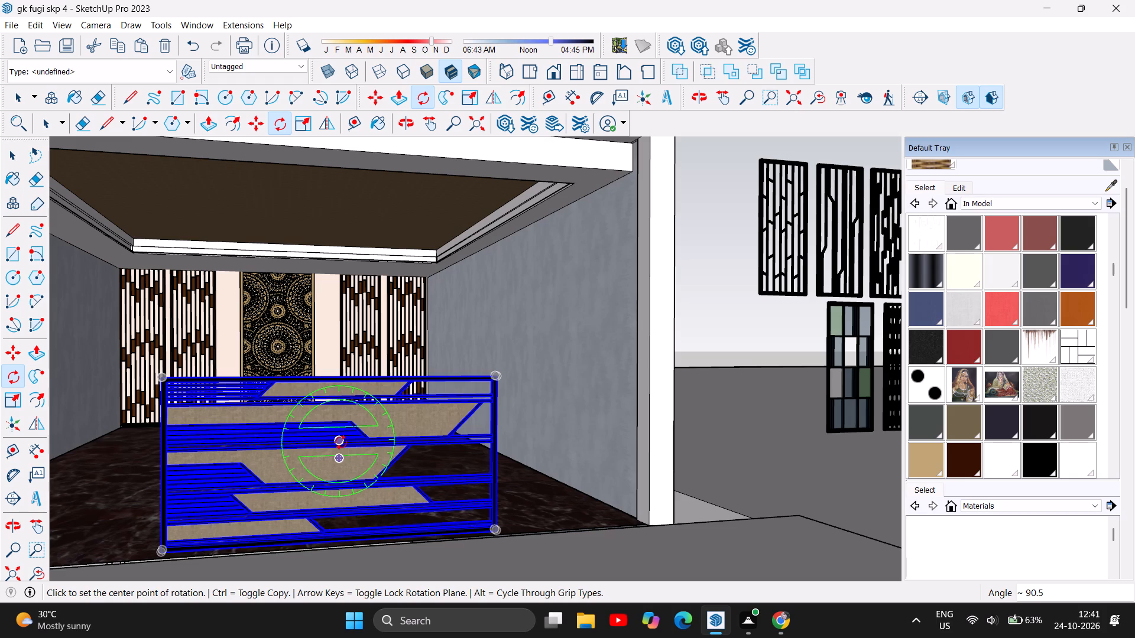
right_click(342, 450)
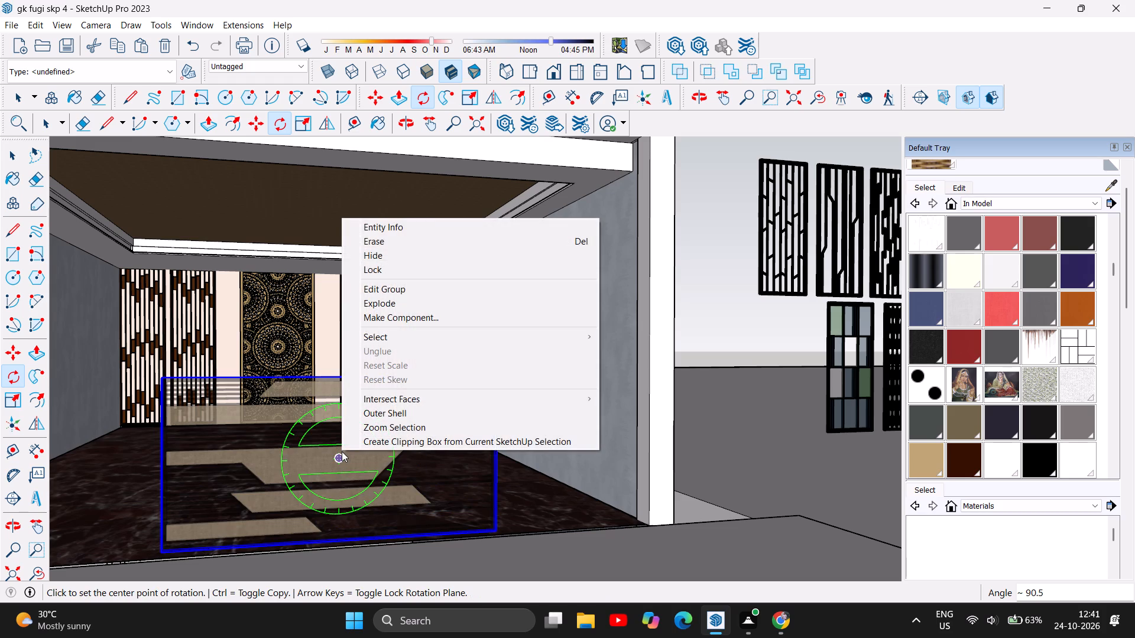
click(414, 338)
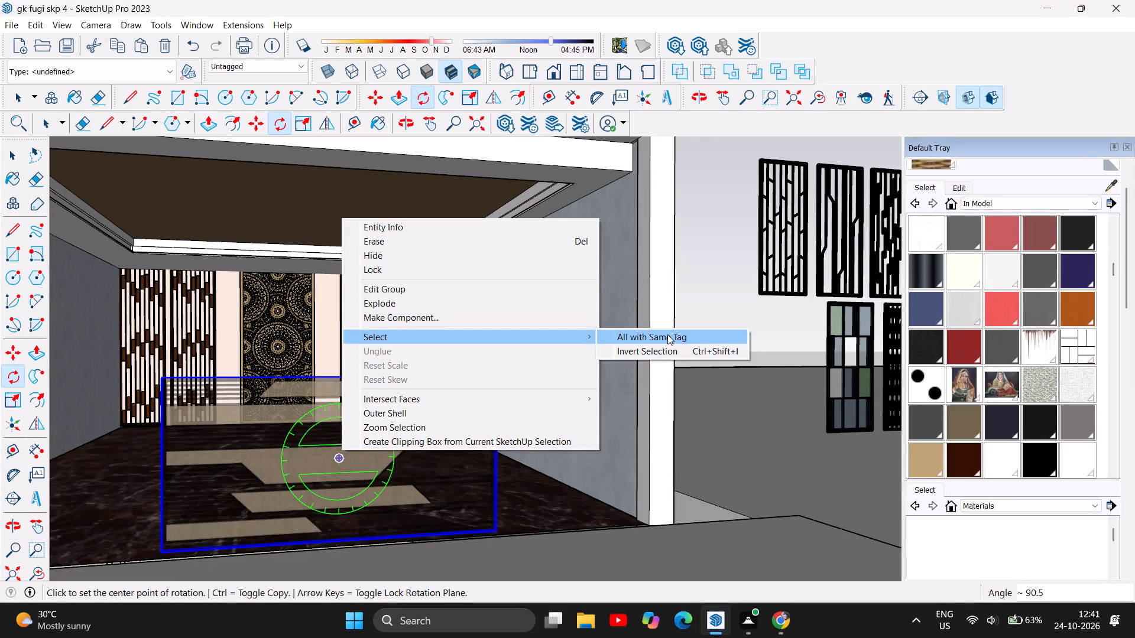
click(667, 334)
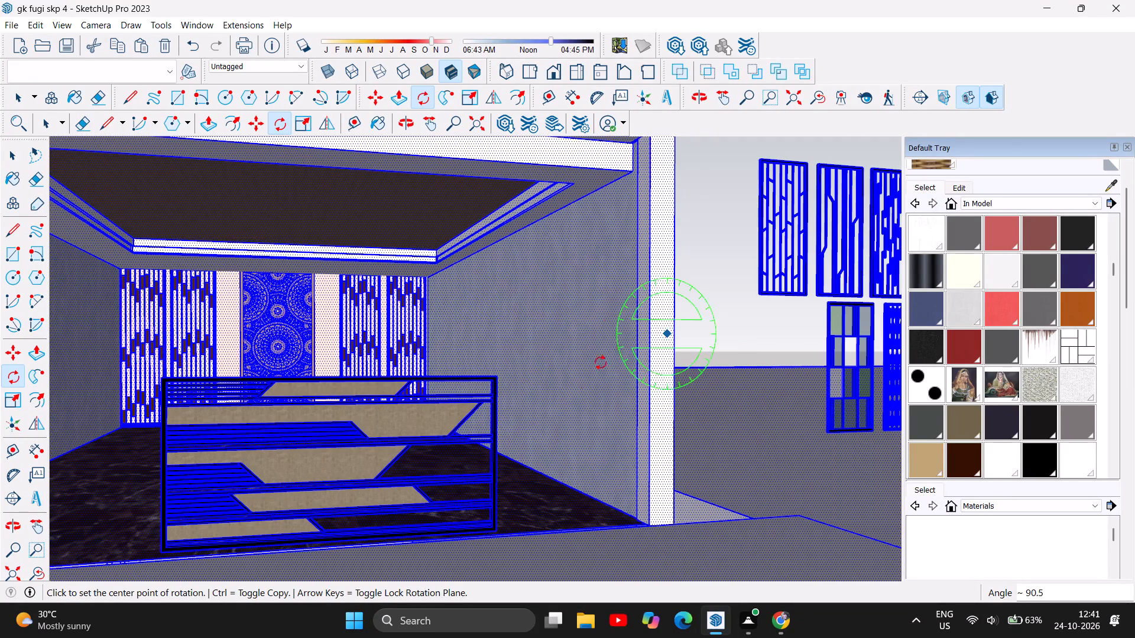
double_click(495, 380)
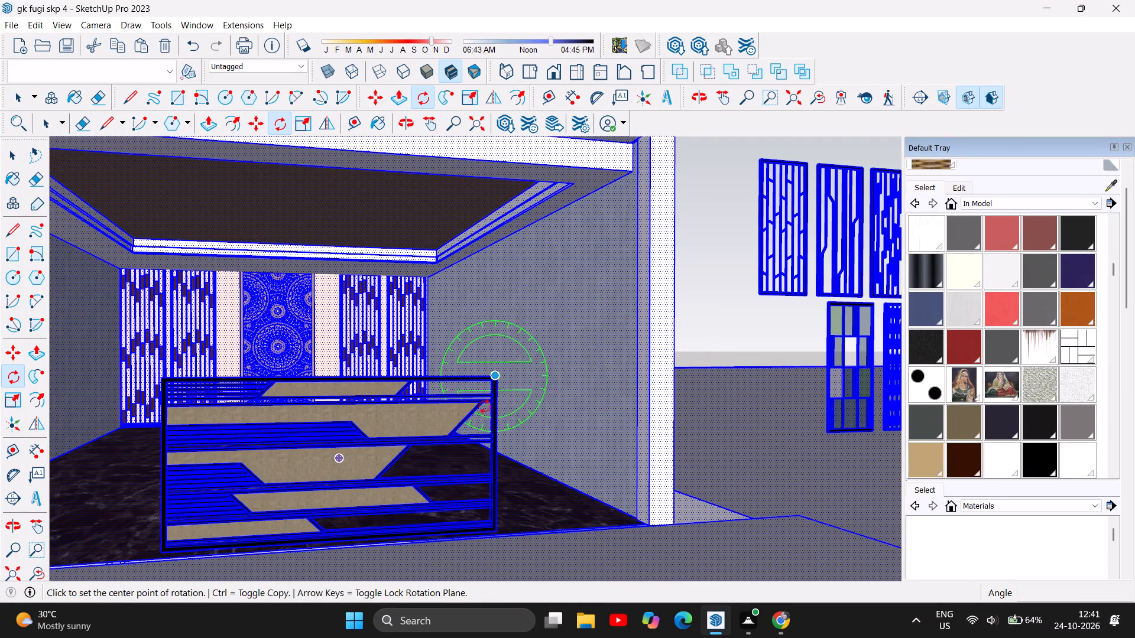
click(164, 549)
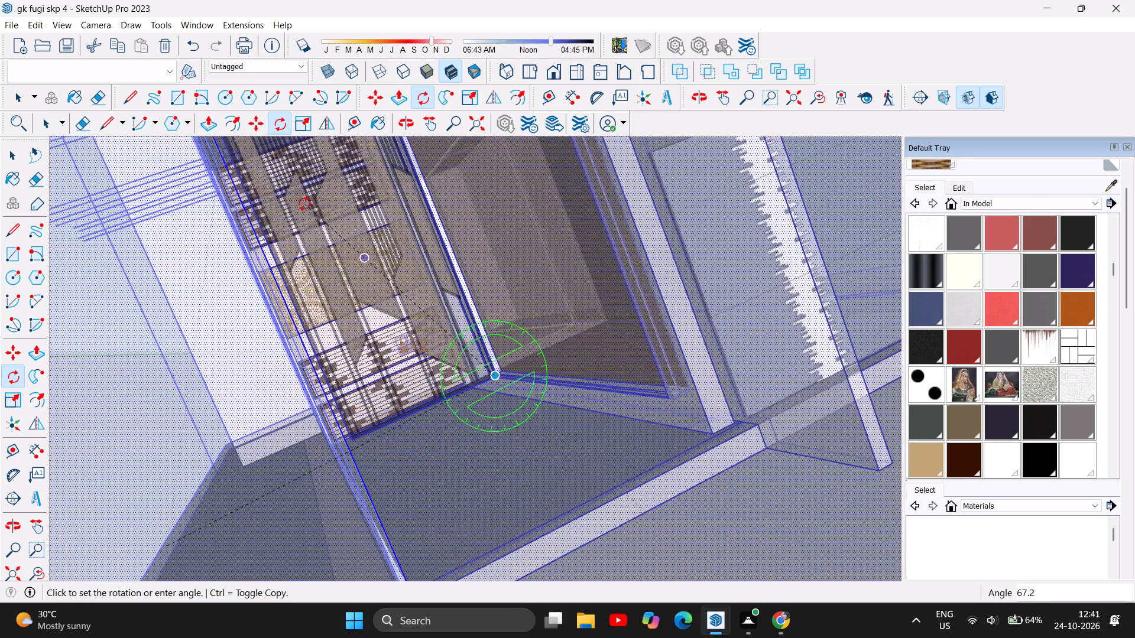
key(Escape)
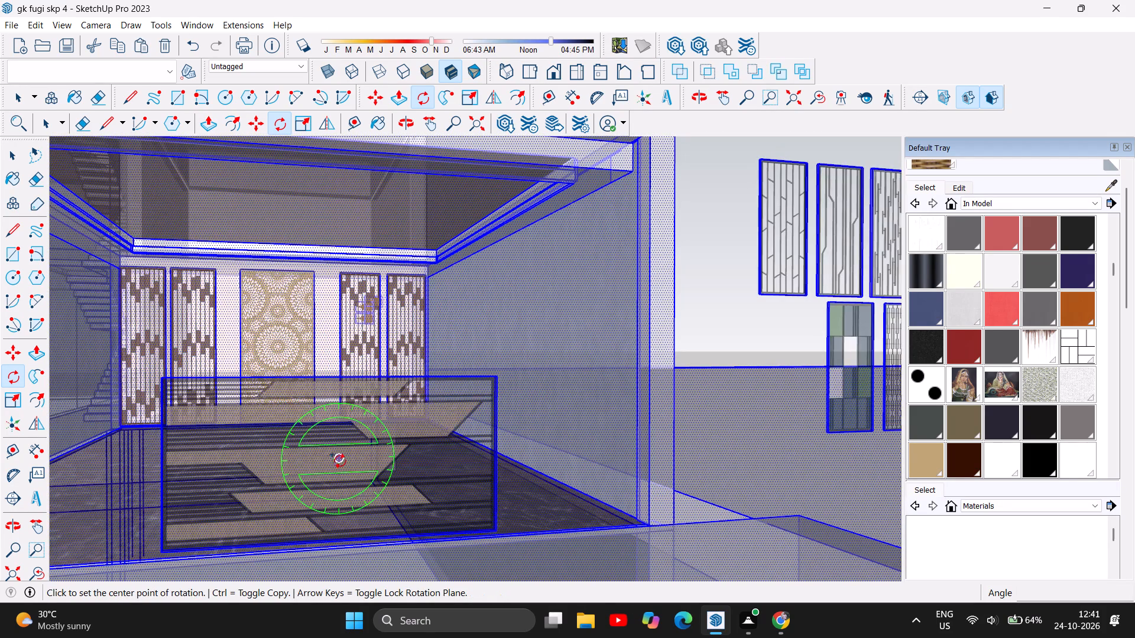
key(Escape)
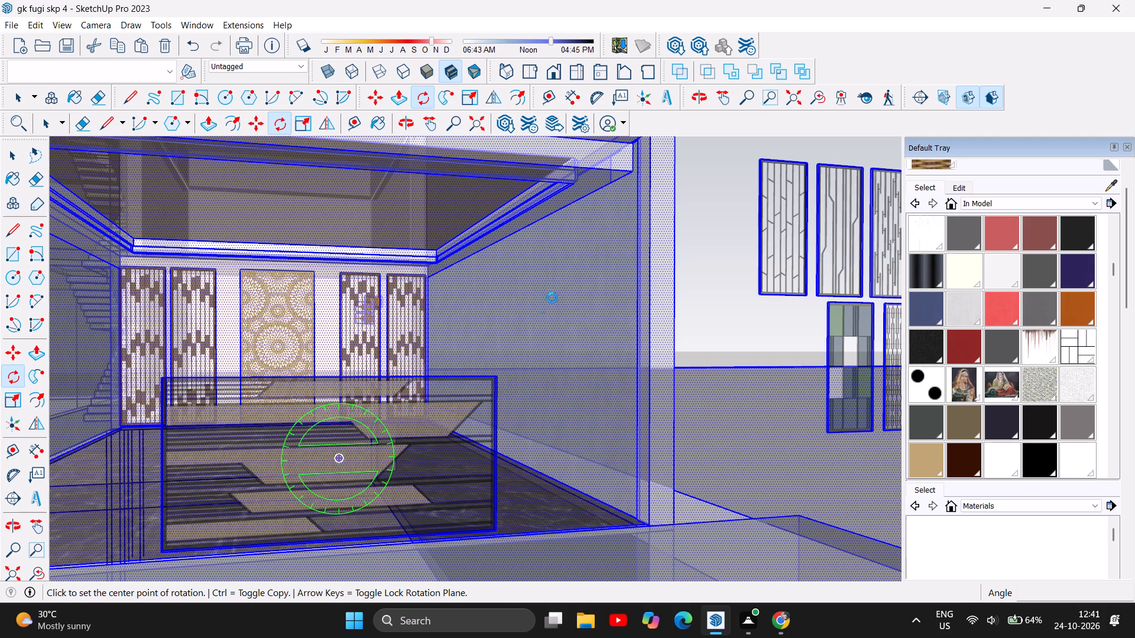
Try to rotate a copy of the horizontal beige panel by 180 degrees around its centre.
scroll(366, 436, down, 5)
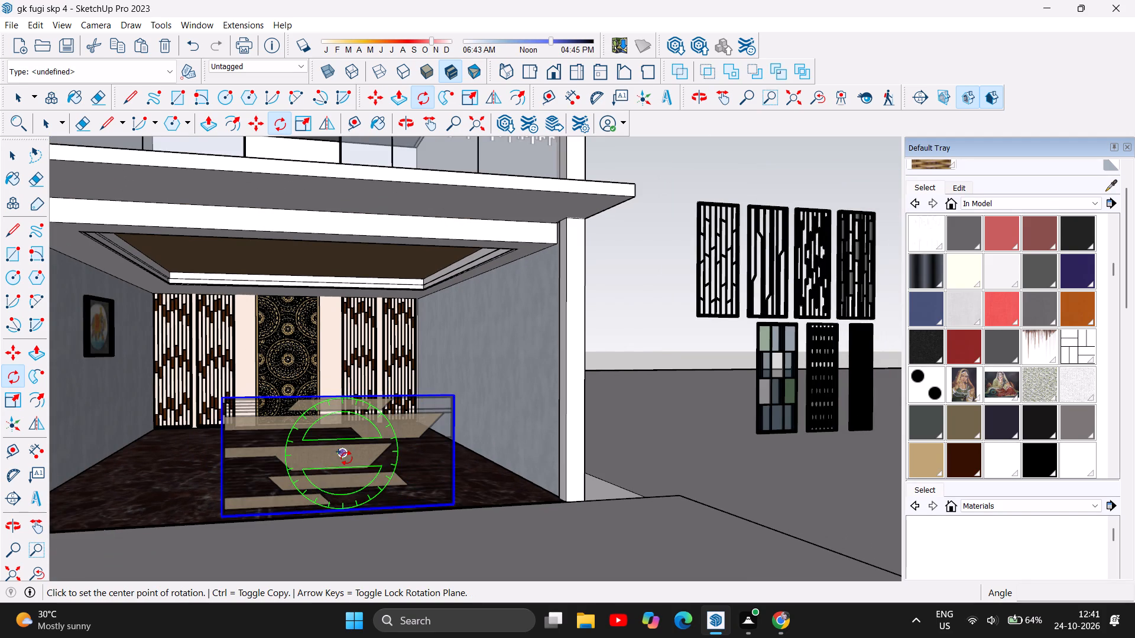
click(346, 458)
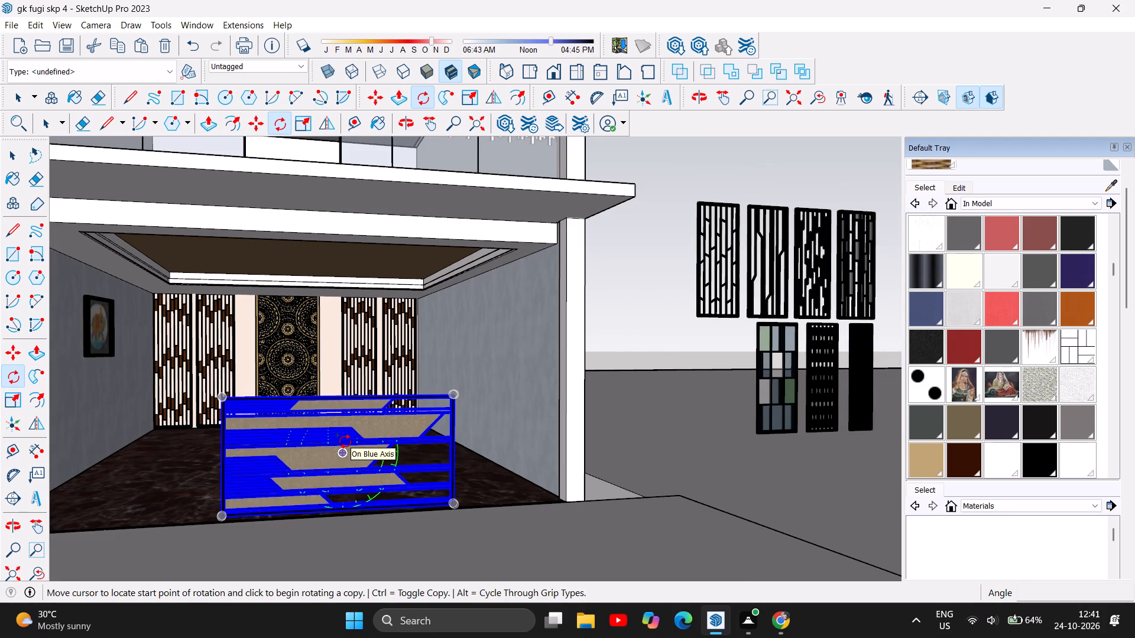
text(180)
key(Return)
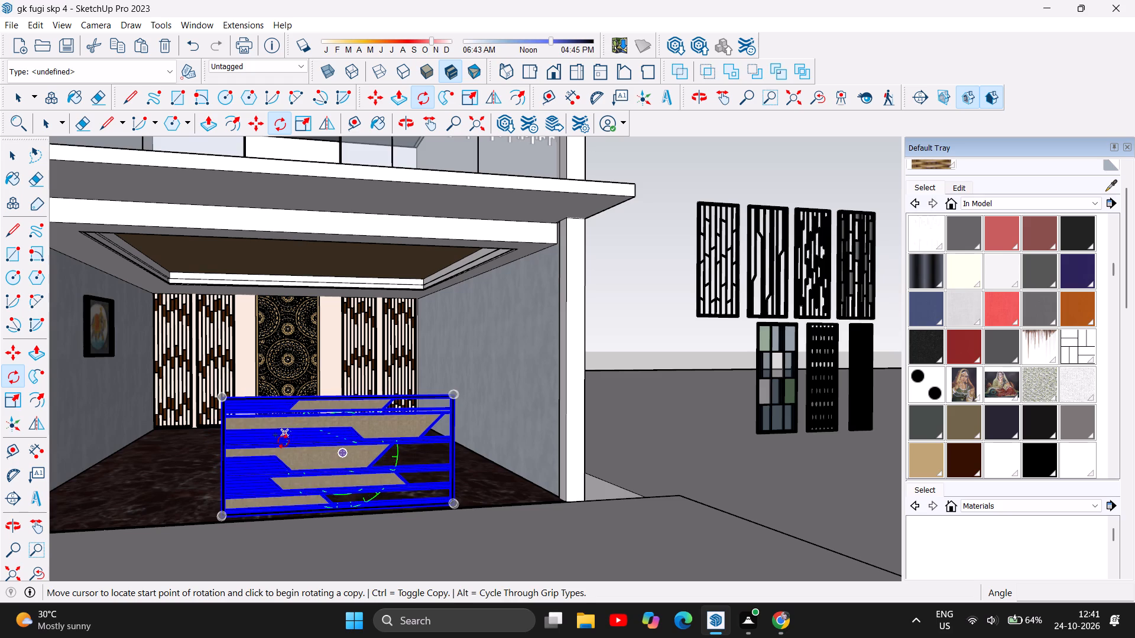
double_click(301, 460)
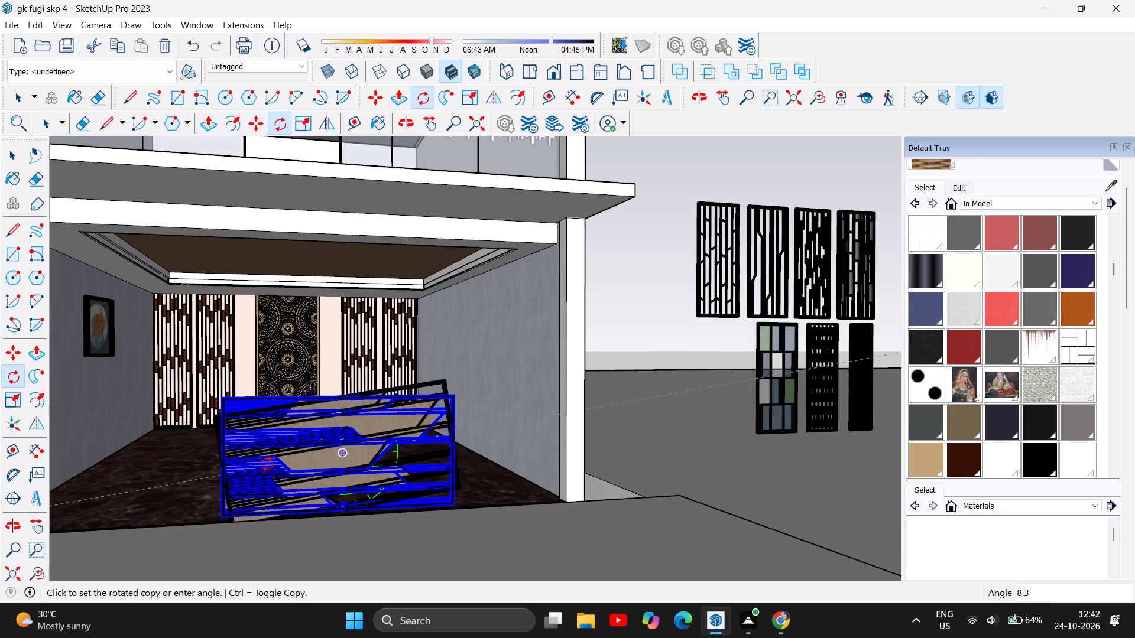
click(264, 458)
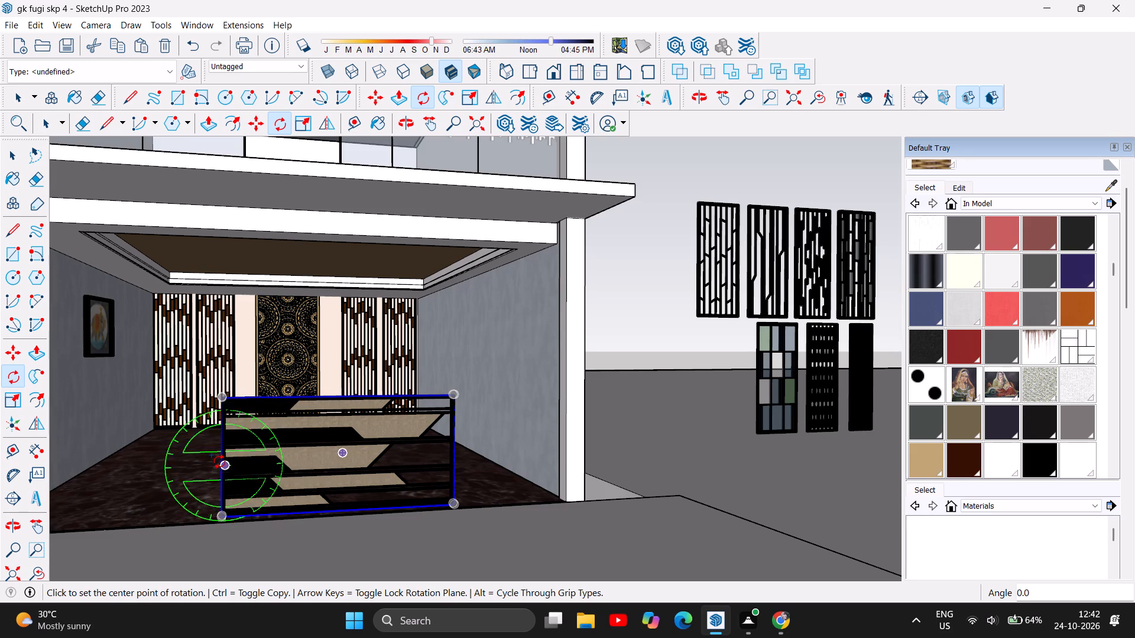
Rotate a copy of the beige panel about 89.4 degrees around a vertical axis at its left edge, perpendicular to the original.
click(227, 492)
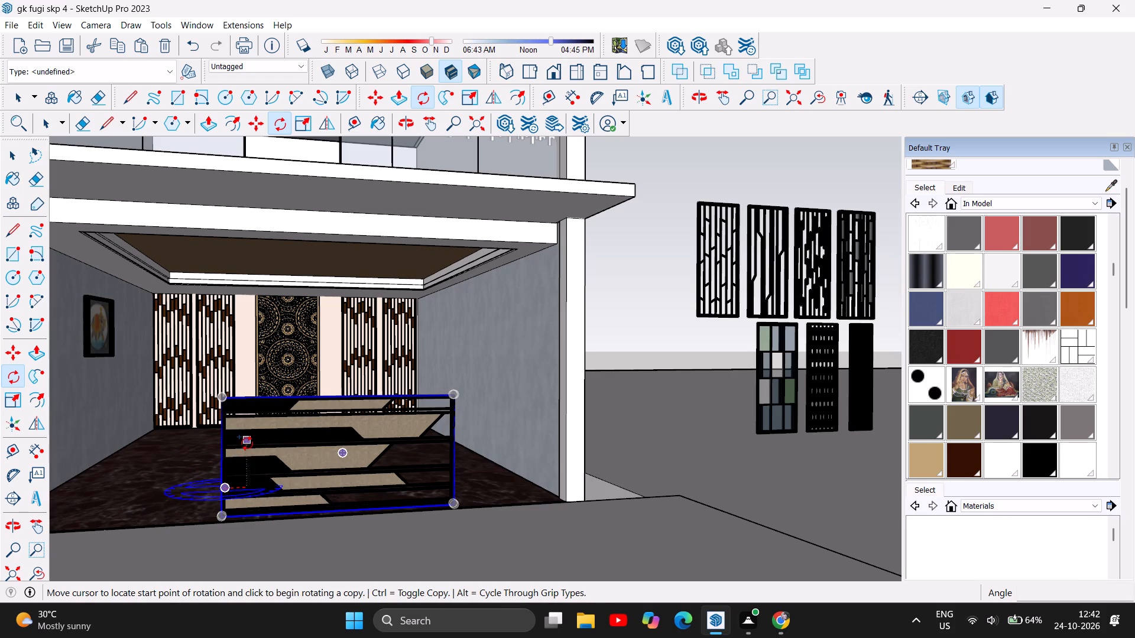
click(258, 357)
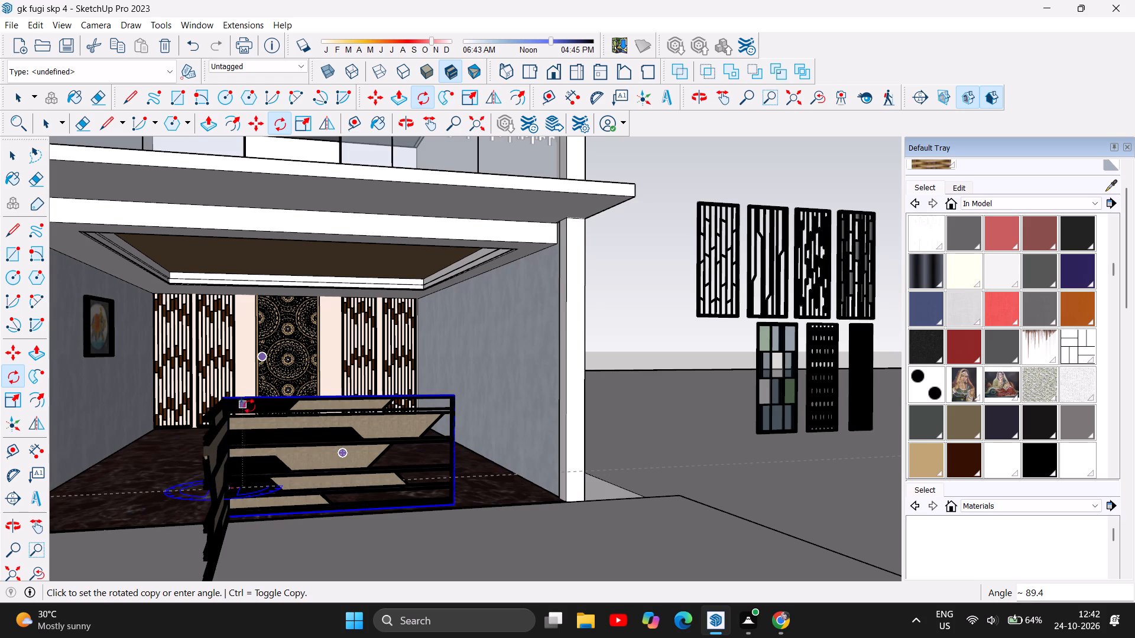
click(391, 412)
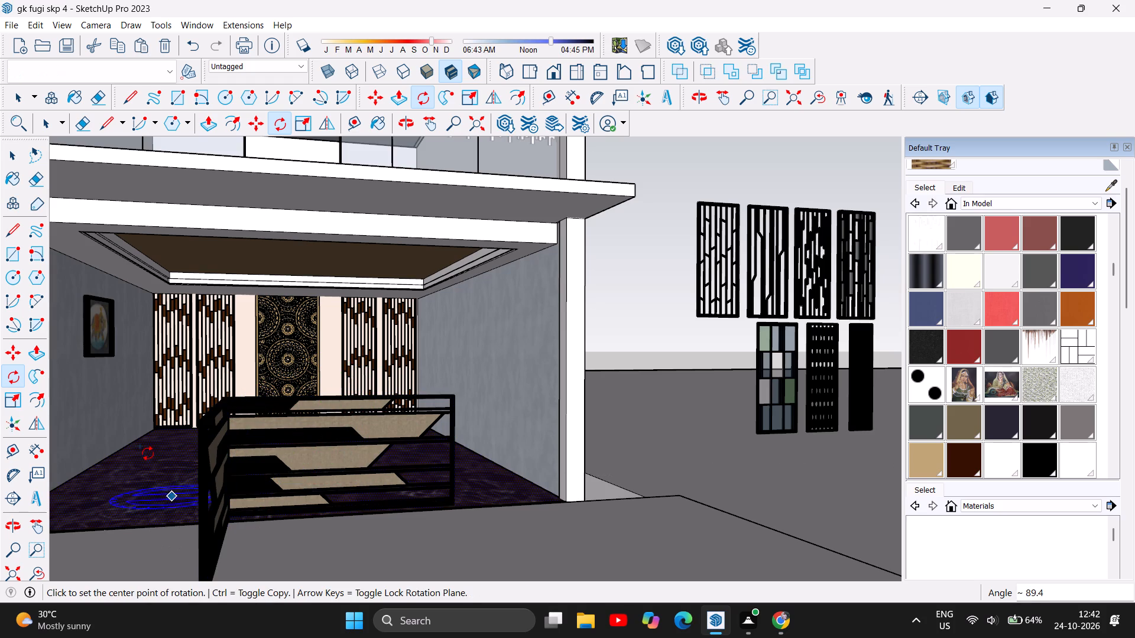
scroll(145, 448, up, 2)
scroll(320, 453, up, 3)
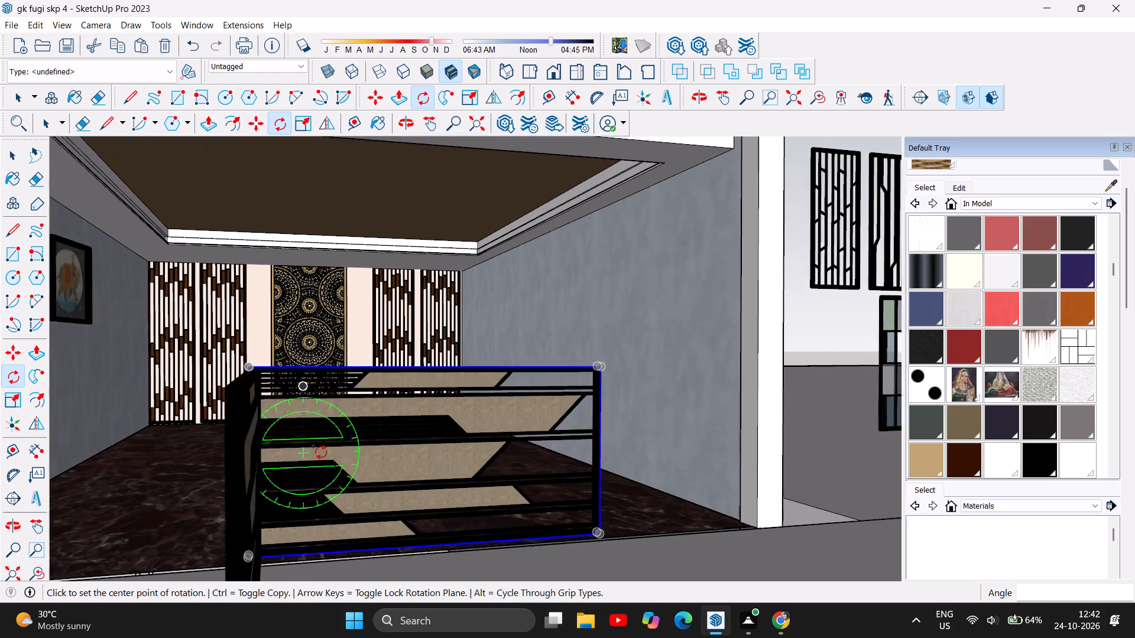
Undo the copy of the beige panel that was rotated perpendicular to the original at the room's front.
scroll(211, 429, up, 3)
scroll(176, 327, down, 8)
scroll(225, 317, down, 4)
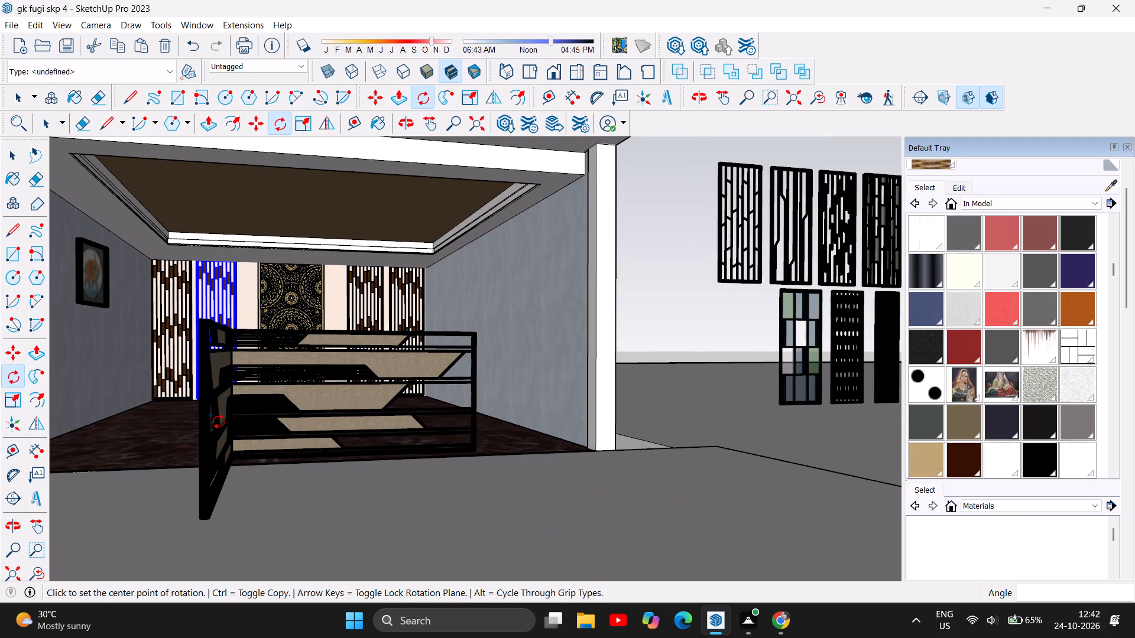
click(218, 412)
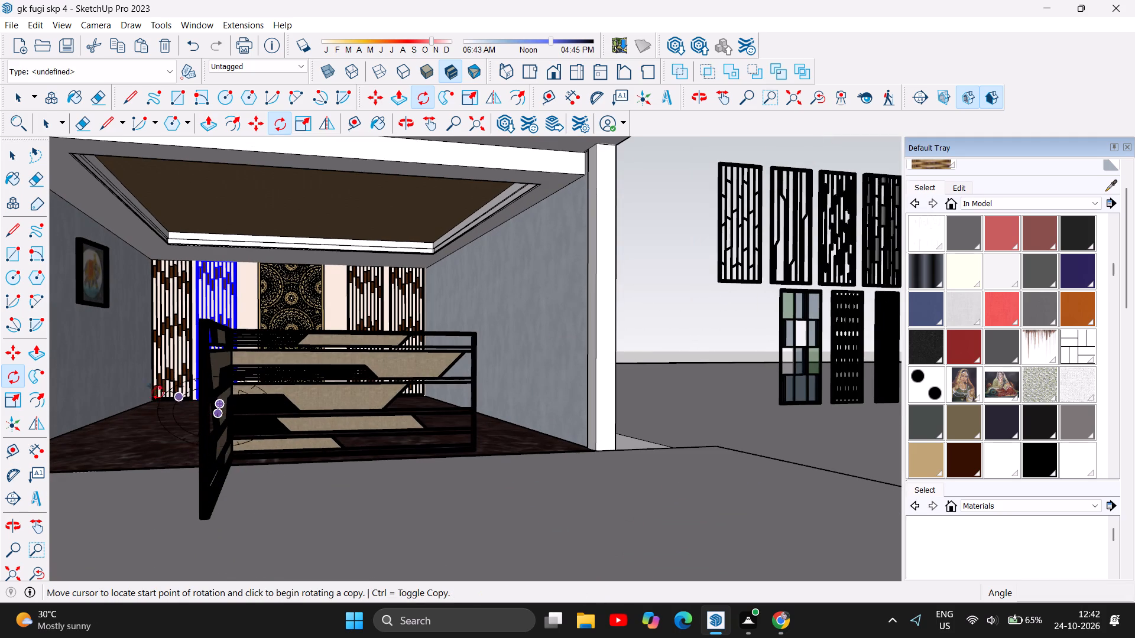
click(148, 392)
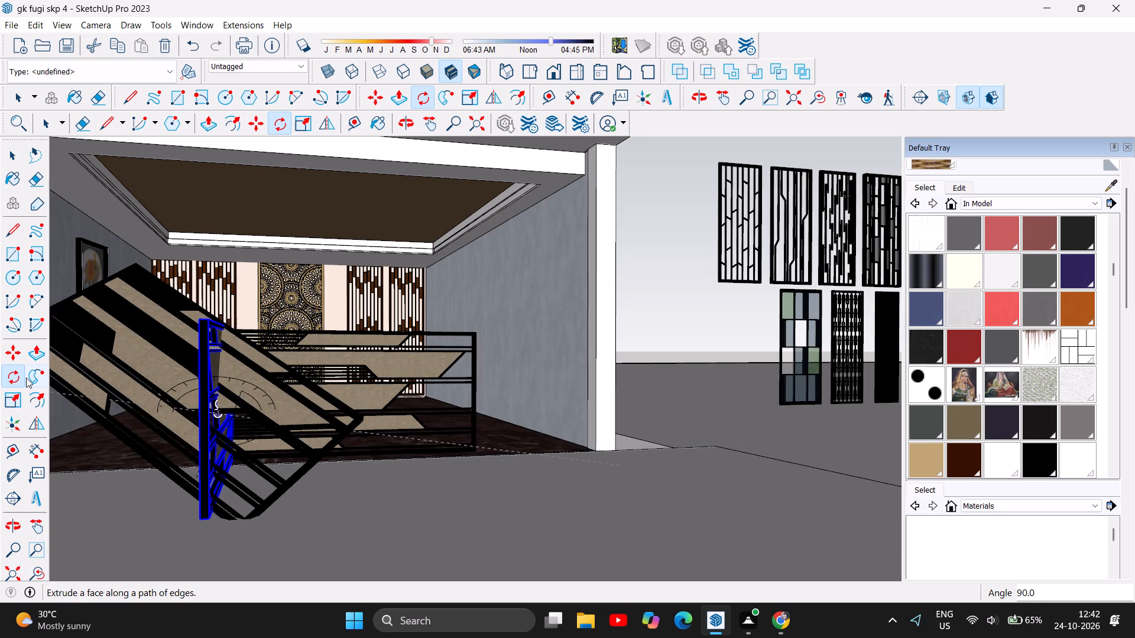
key(ctrl+z)
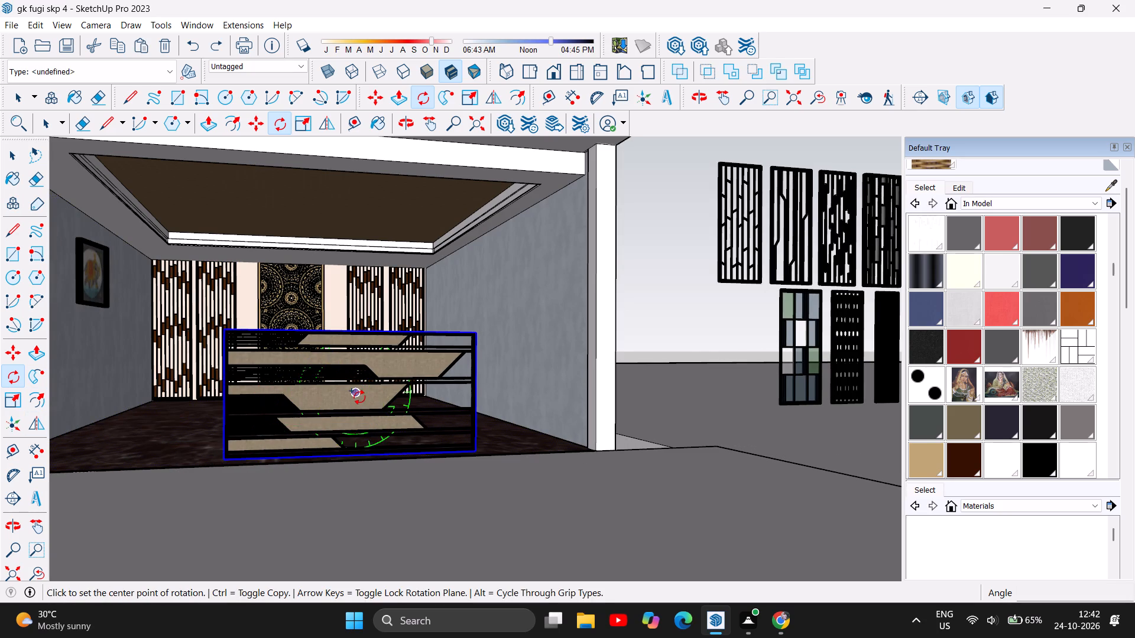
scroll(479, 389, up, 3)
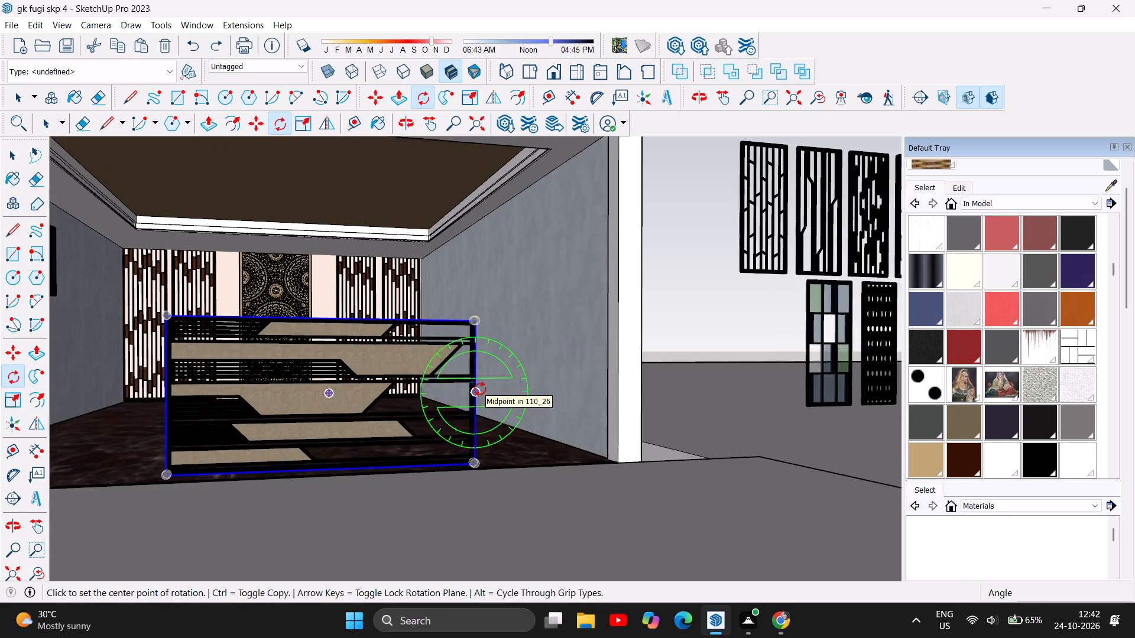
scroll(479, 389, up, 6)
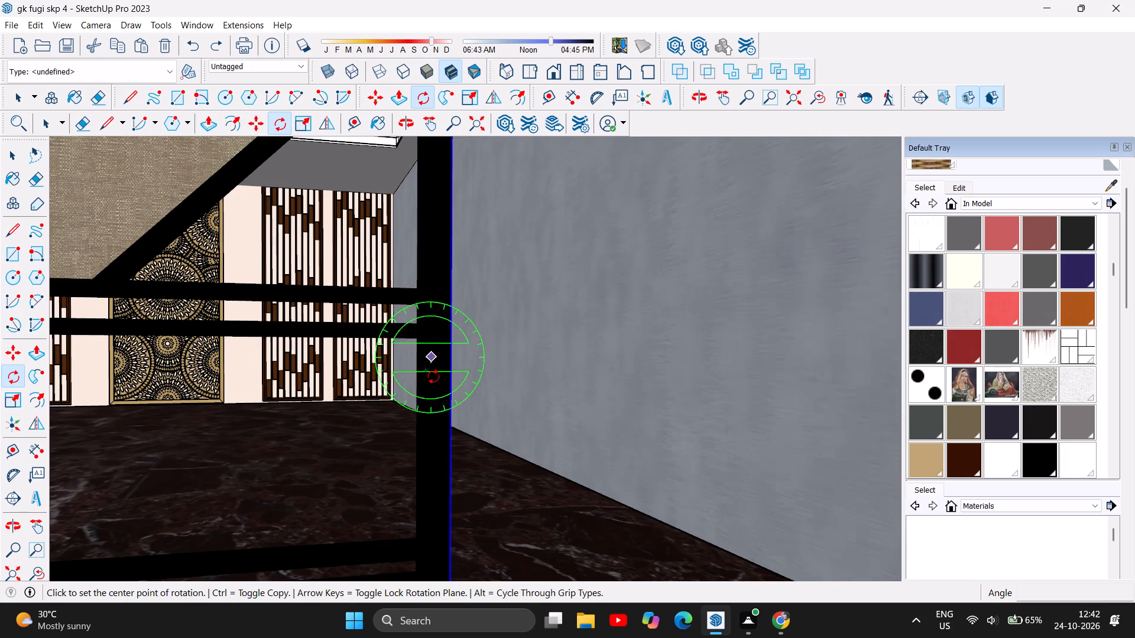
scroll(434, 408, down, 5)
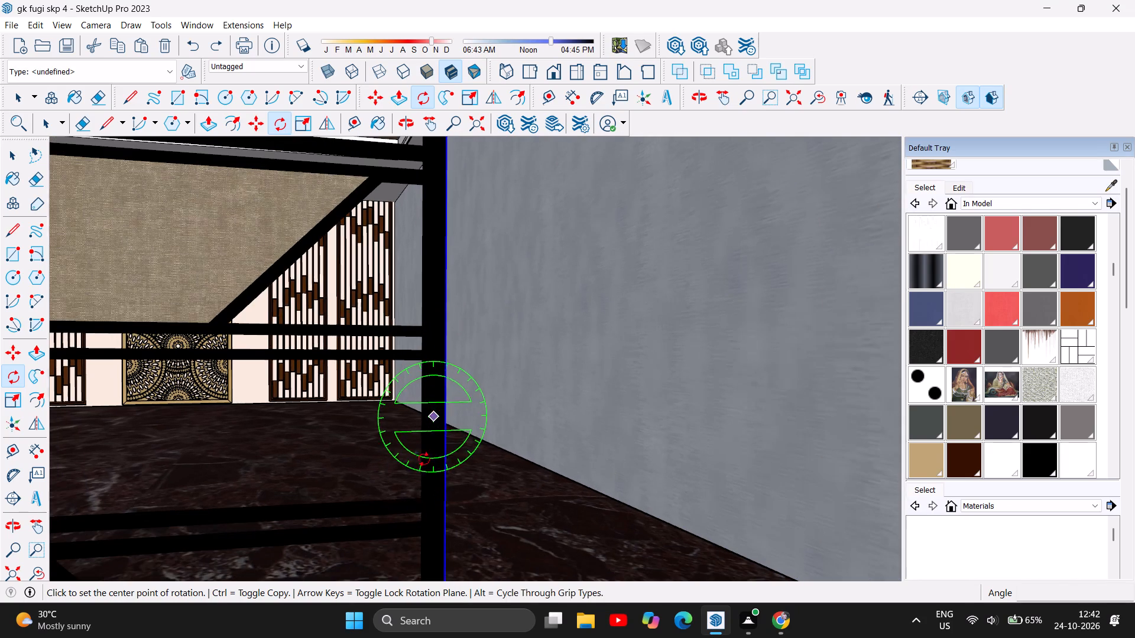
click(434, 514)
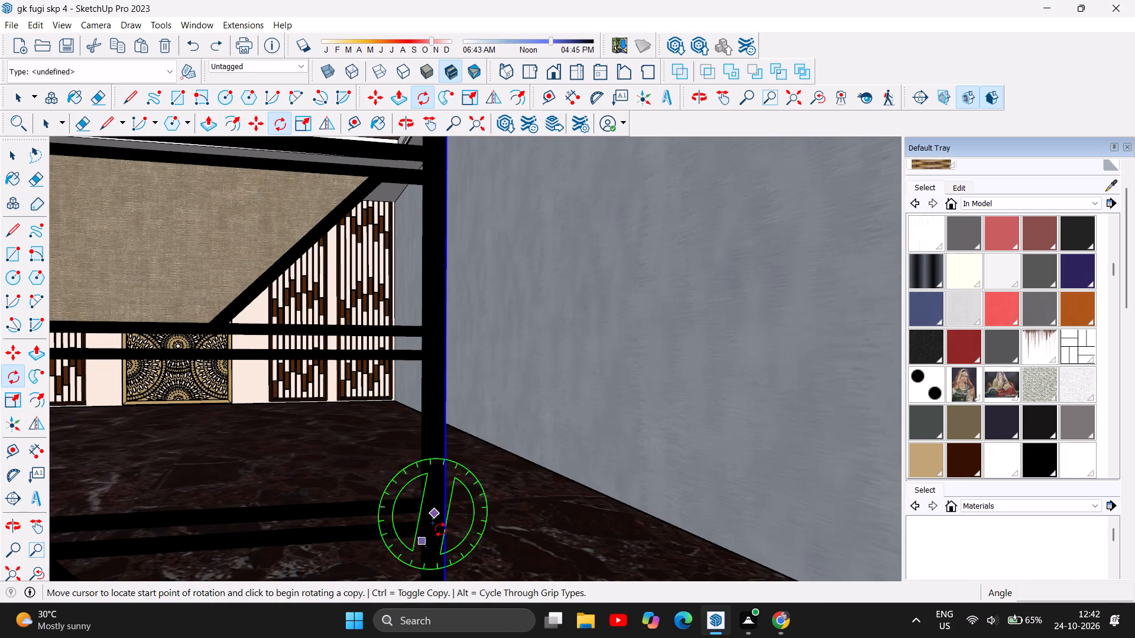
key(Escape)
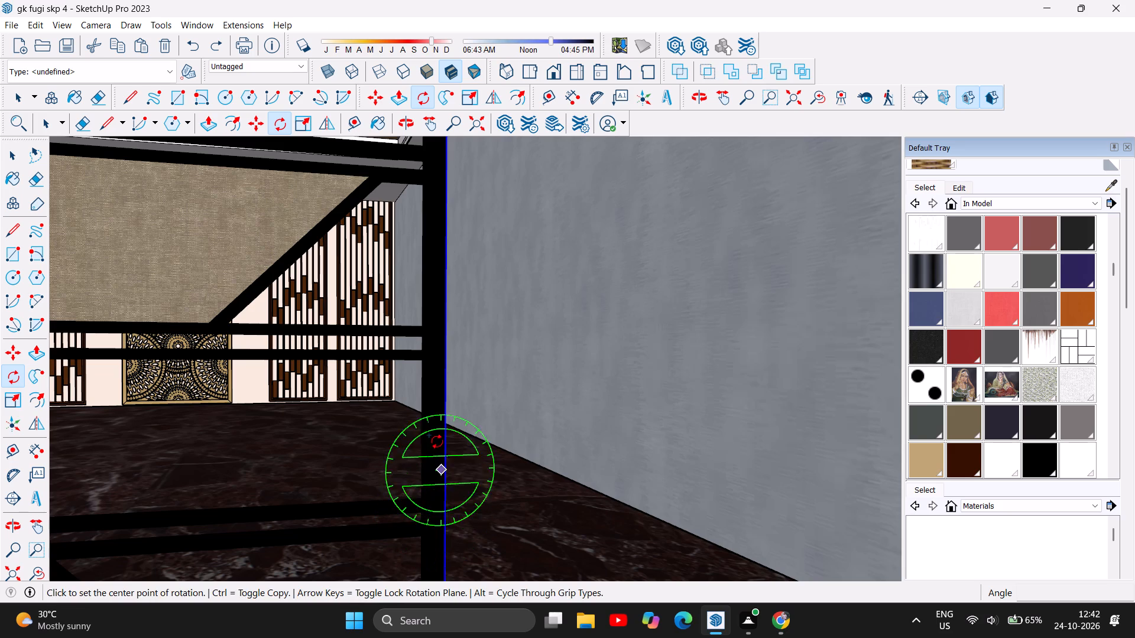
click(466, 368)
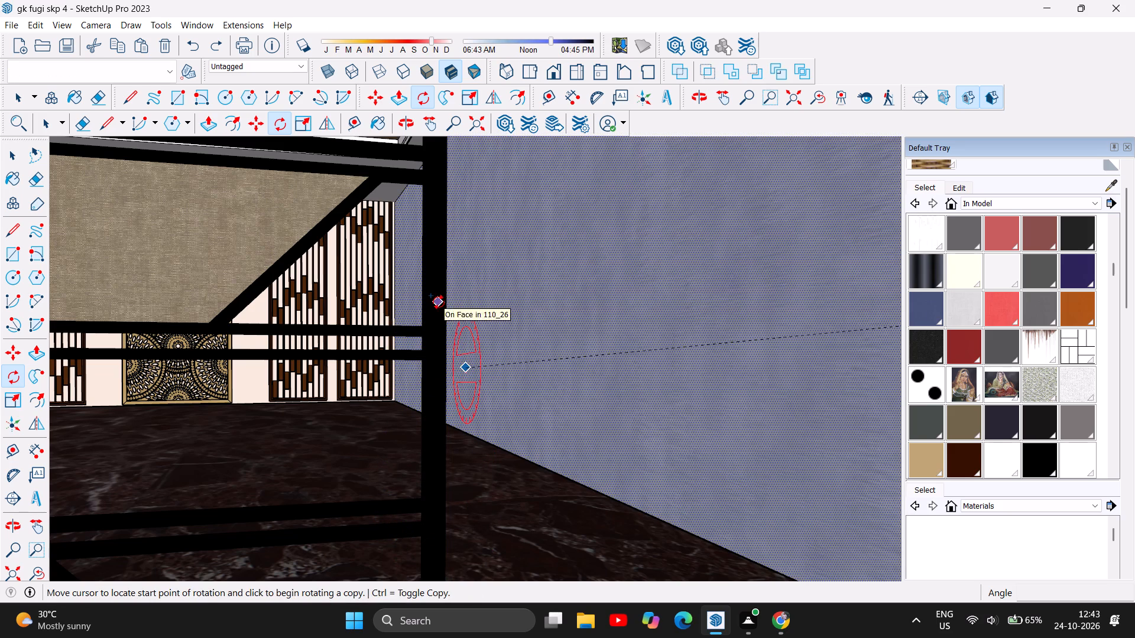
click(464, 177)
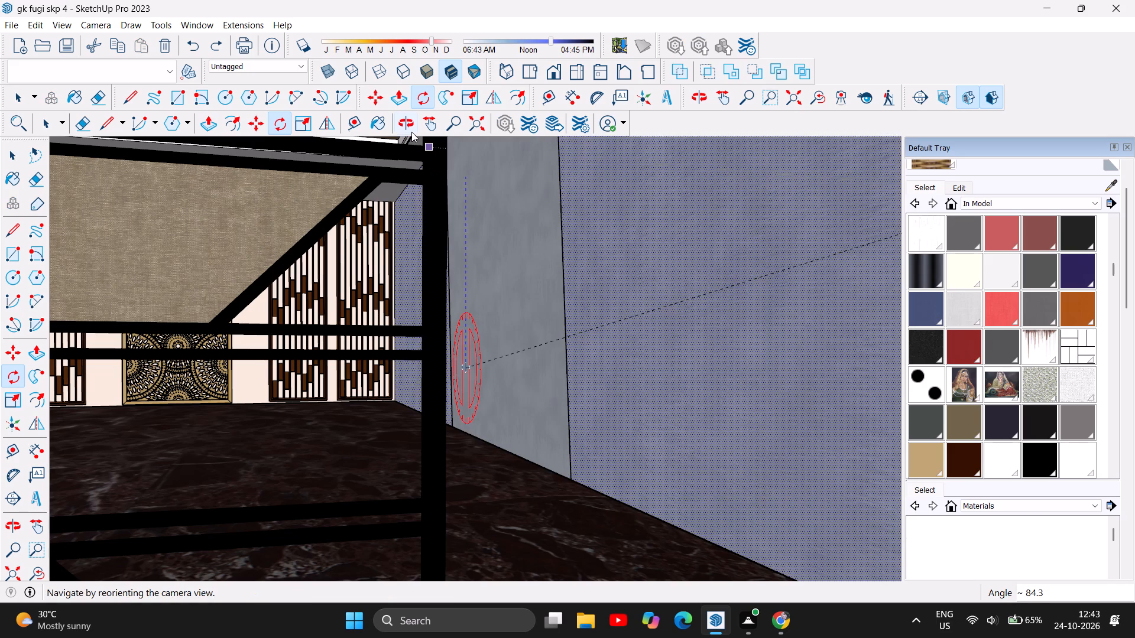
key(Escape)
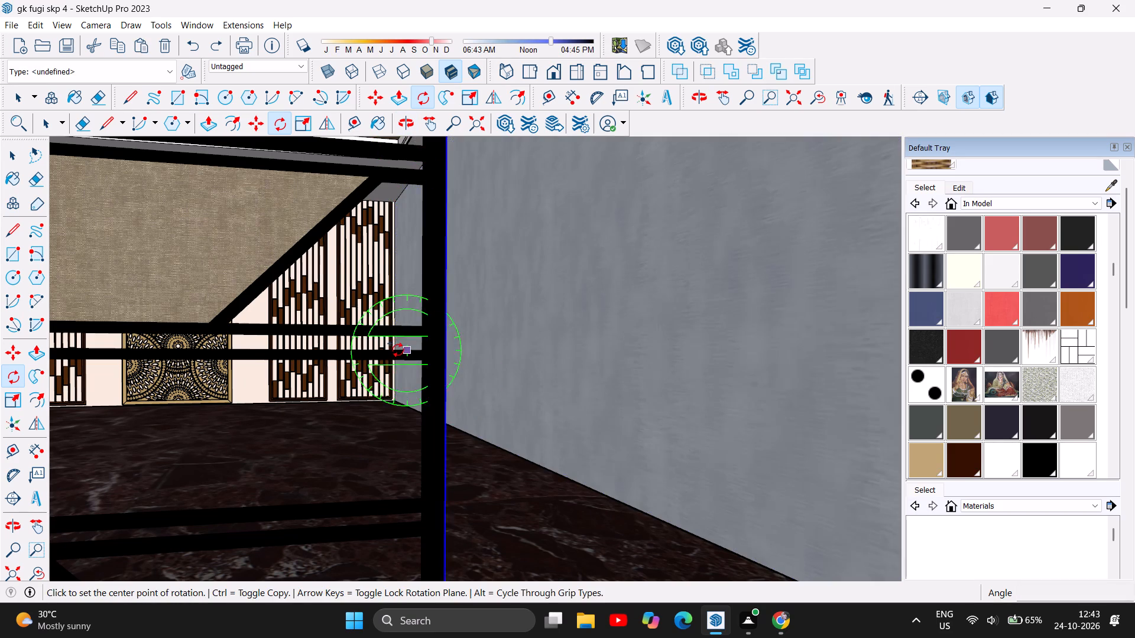
Rotate the duplicate beige panel overlapping the upright one about 90 degrees around the centre of its end, laying it flat.
scroll(397, 350, down, 17)
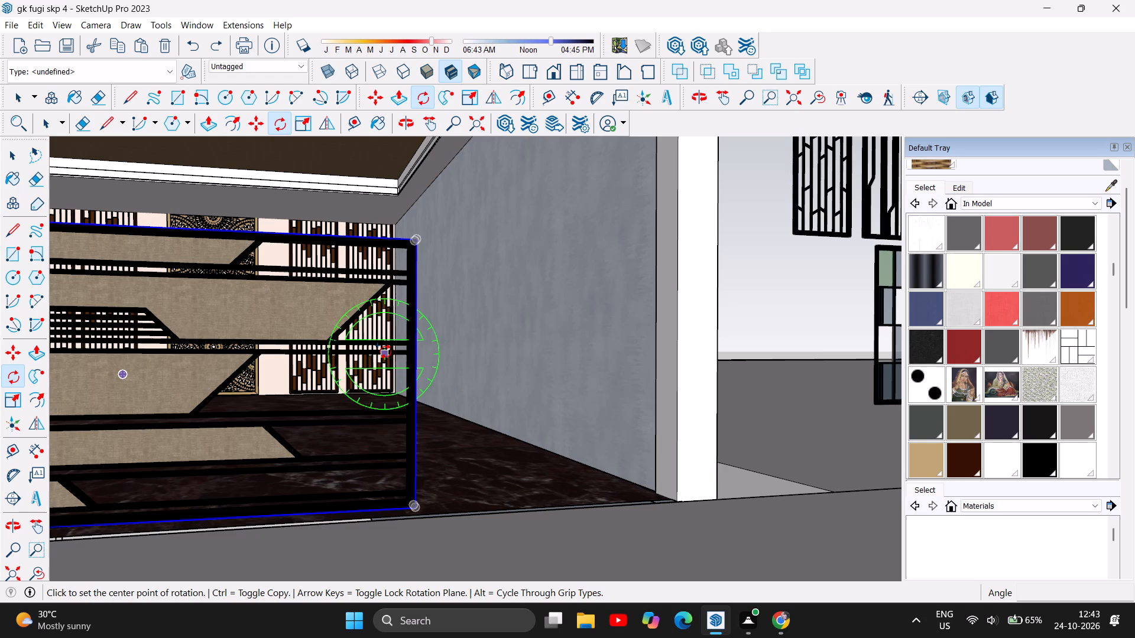
scroll(291, 338, down, 3)
scroll(378, 421, down, 4)
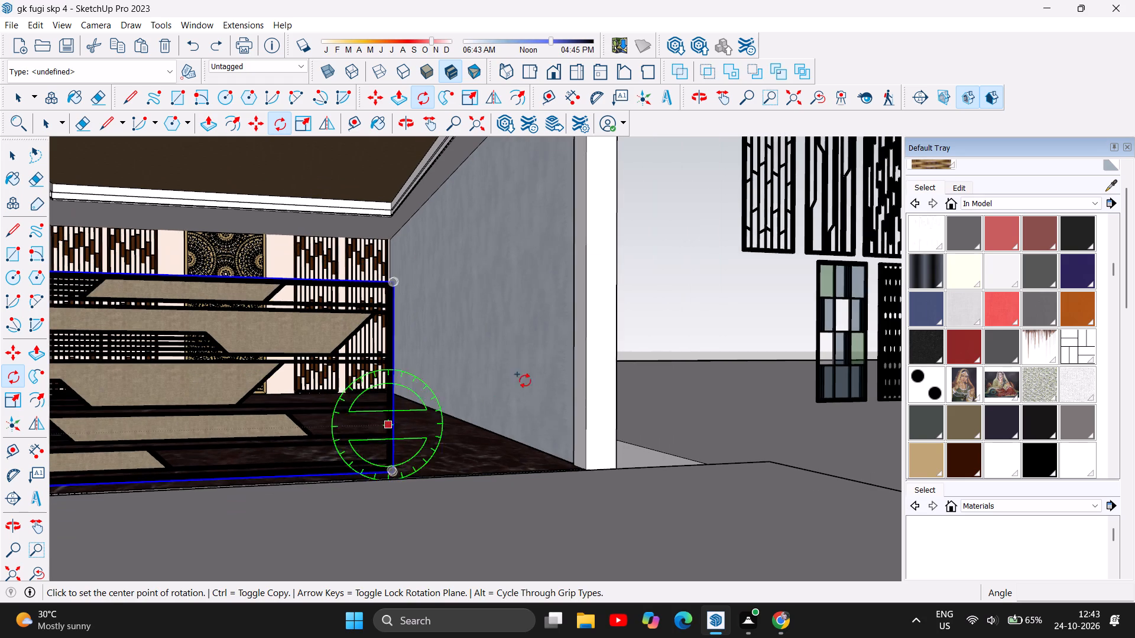
click(411, 116)
drag(256, 377, 257, 376)
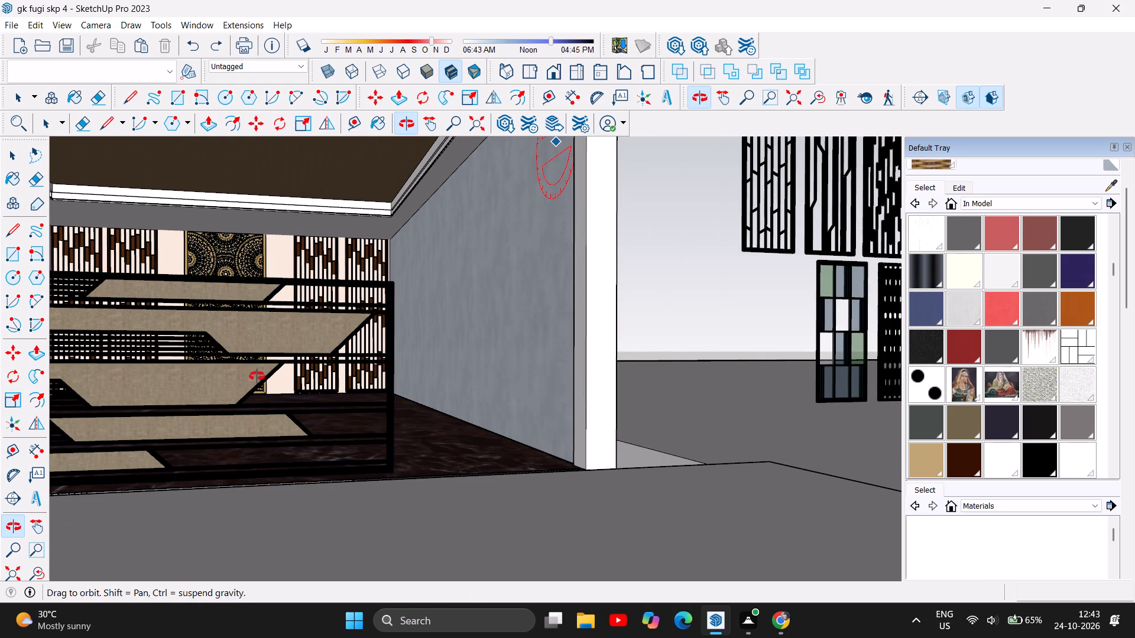
drag(257, 376, 583, 379)
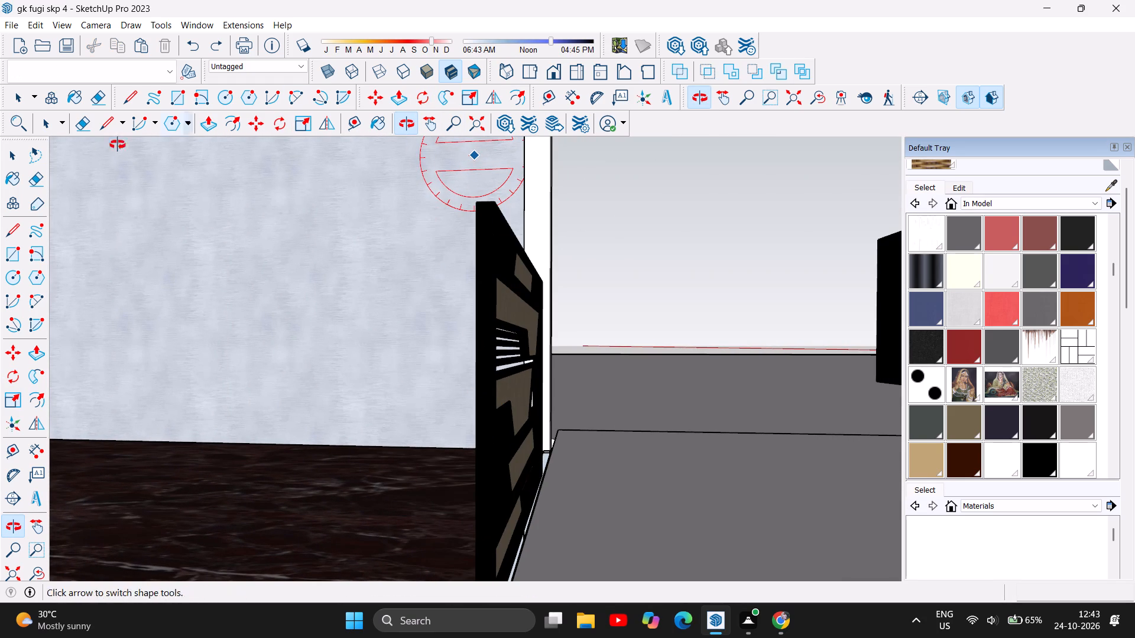
click(10, 154)
click(488, 360)
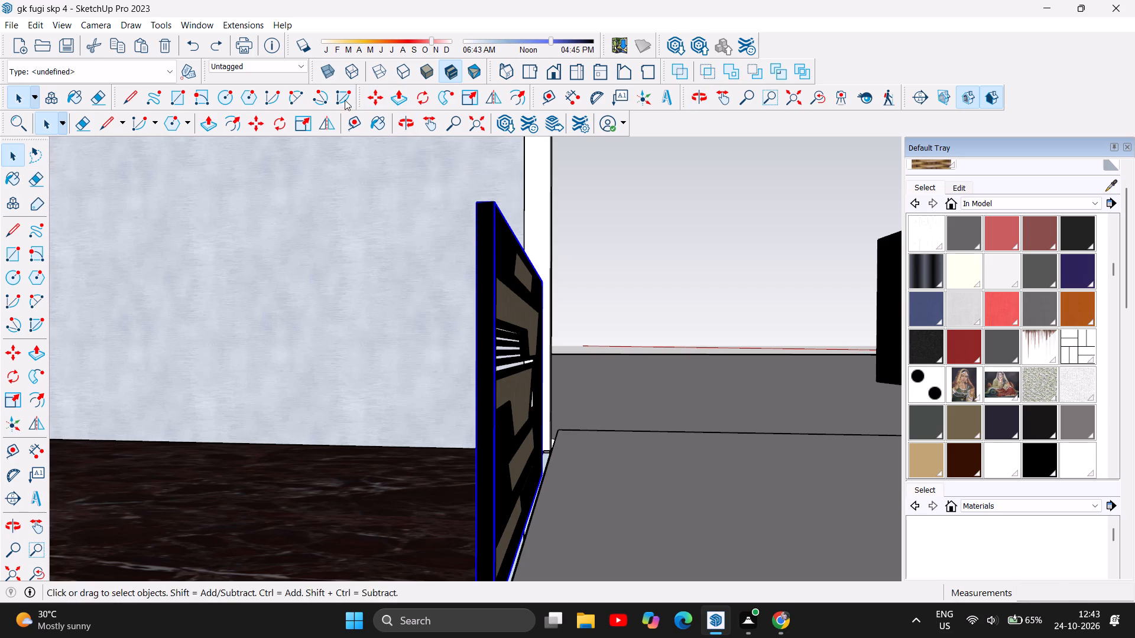
click(410, 124)
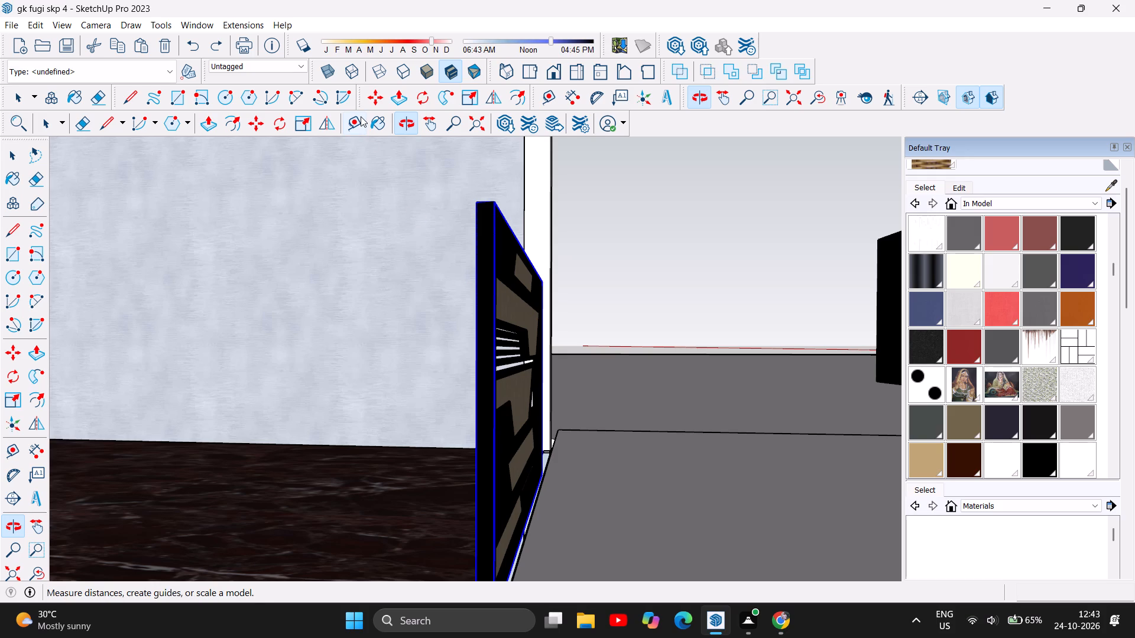
click(12, 152)
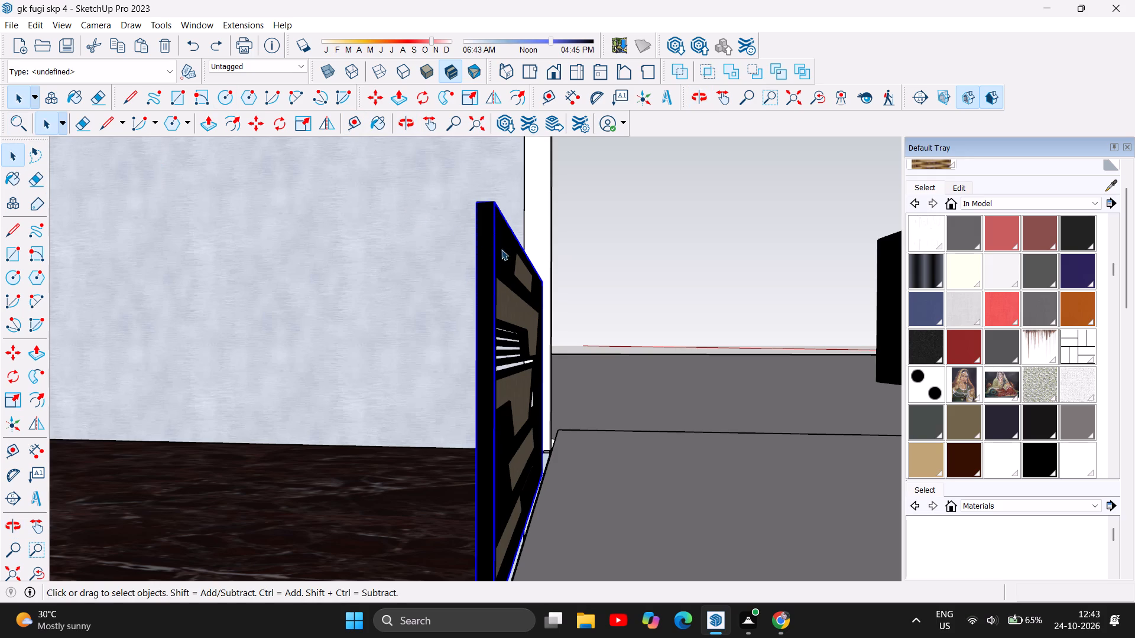
click(500, 310)
click(535, 339)
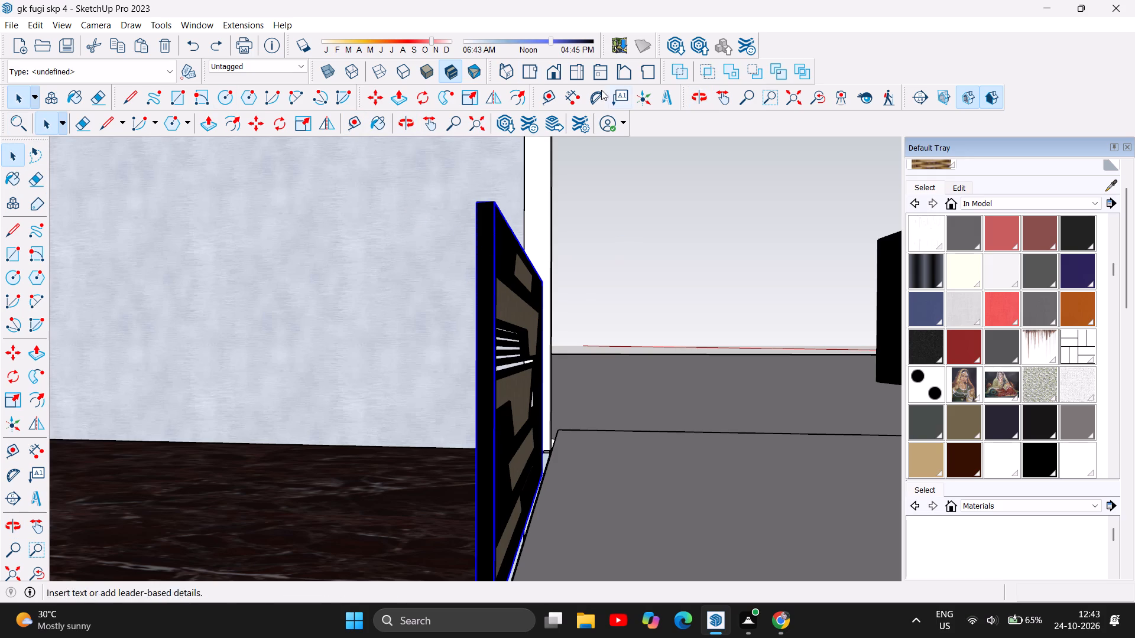
click(424, 106)
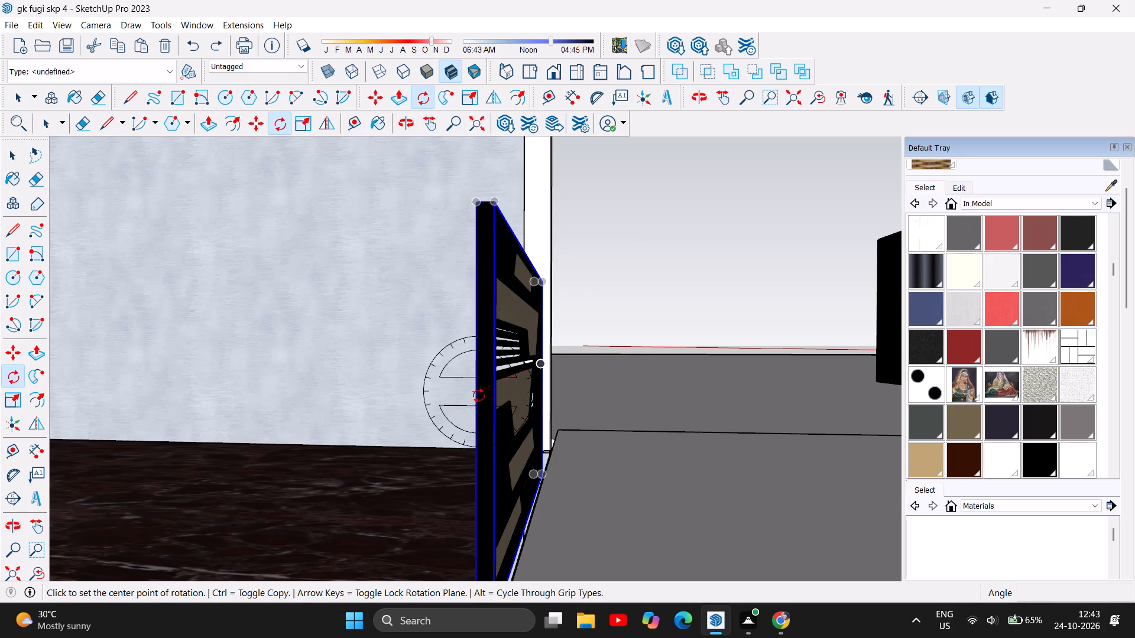
click(485, 408)
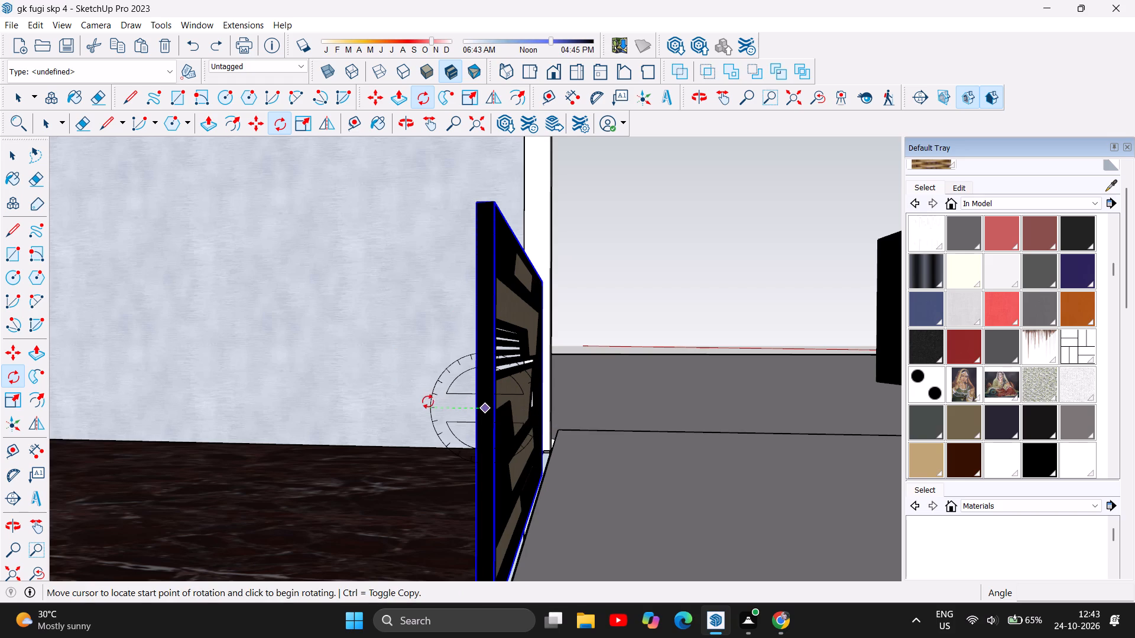
click(426, 401)
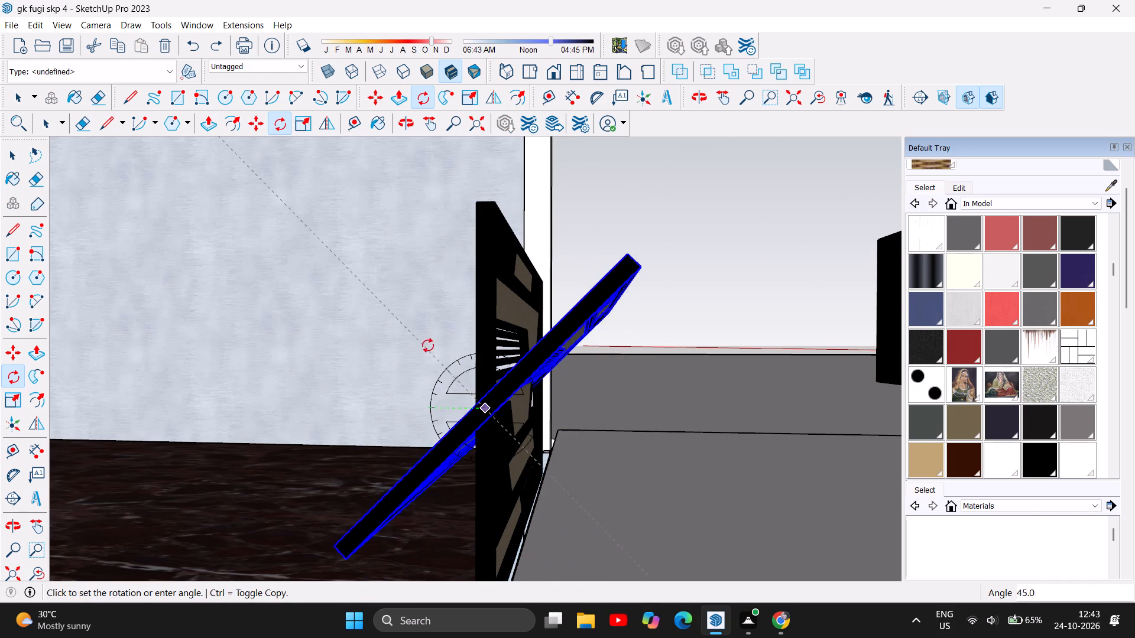
click(488, 372)
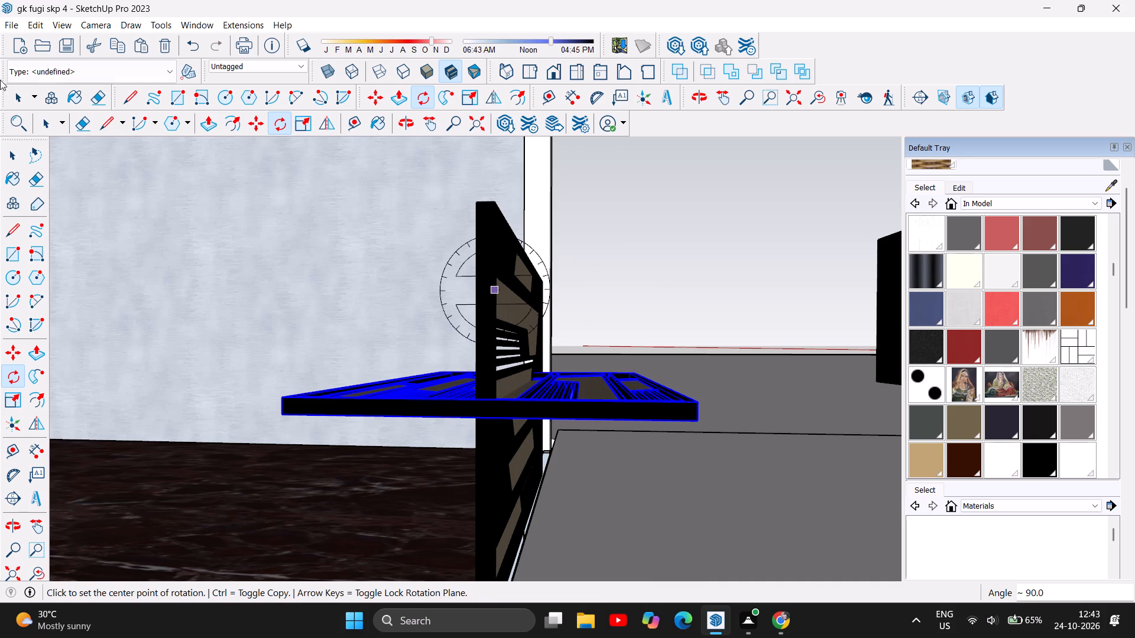
Move the flat beige panel about 7' 10" out from the upright panel, towards the column at the room's front opening.
click(13, 155)
click(733, 240)
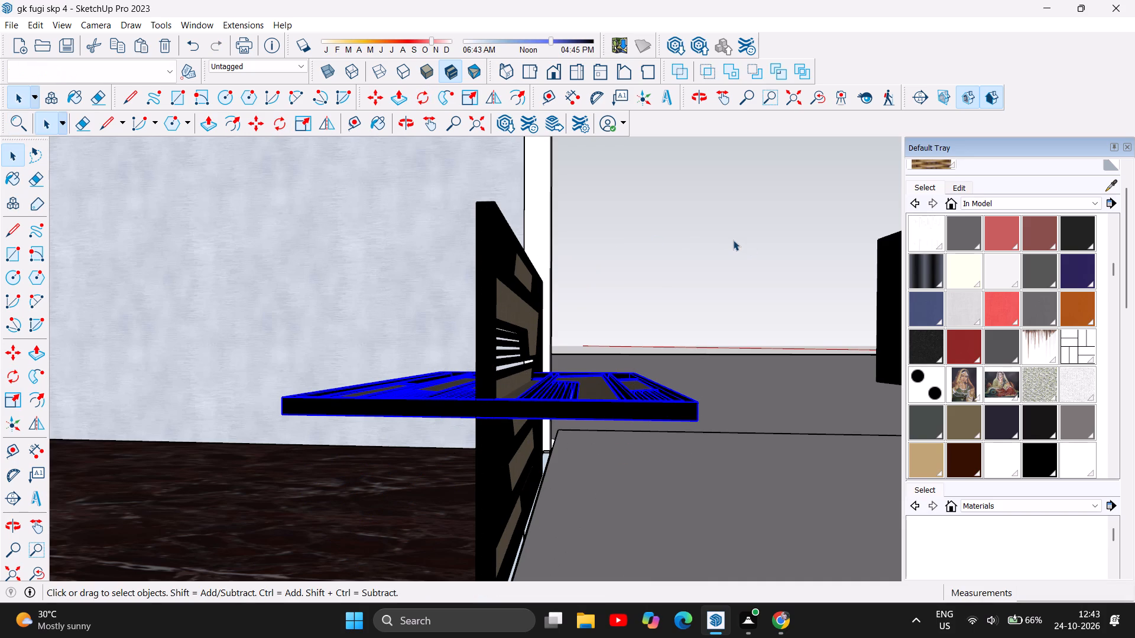
click(606, 409)
click(377, 97)
click(284, 393)
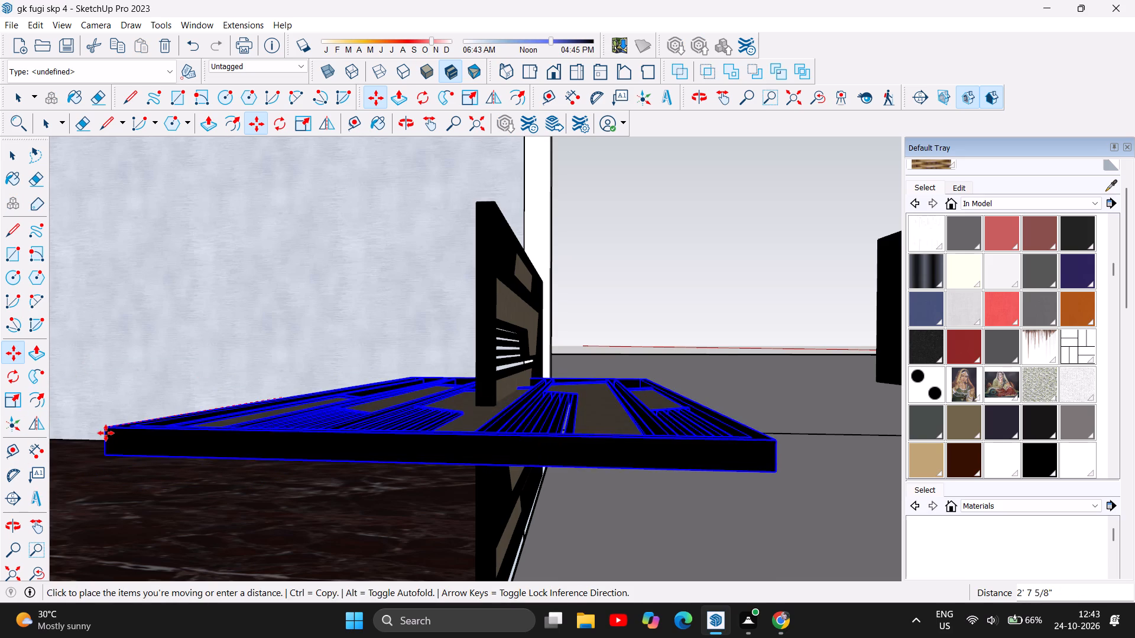
scroll(134, 466, down, 4)
scroll(301, 421, down, 2)
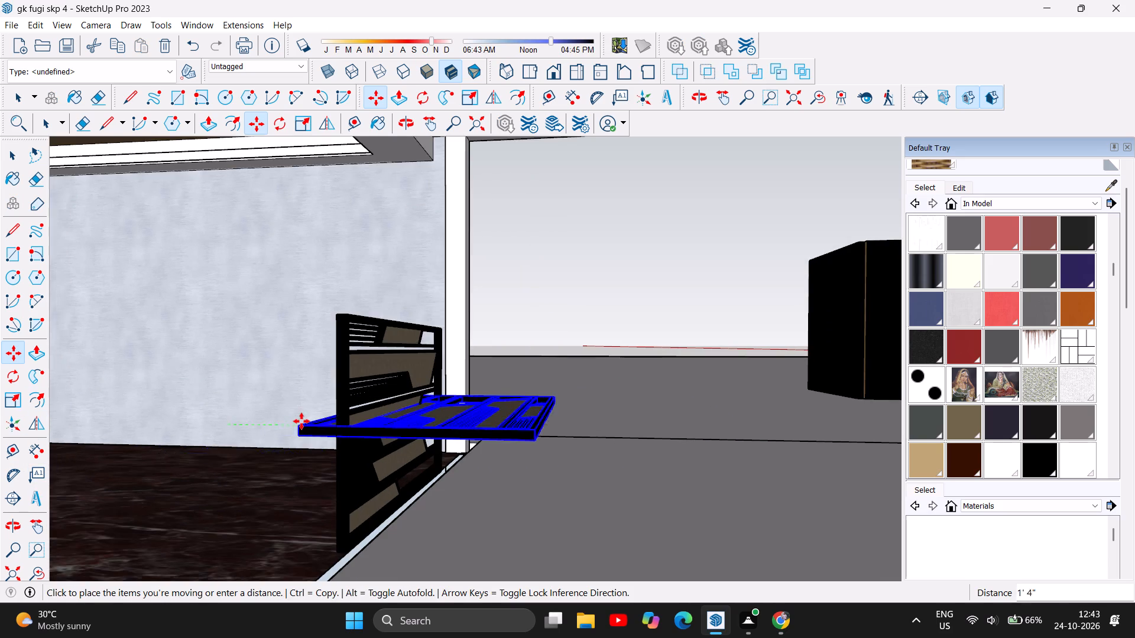
scroll(301, 421, down, 1)
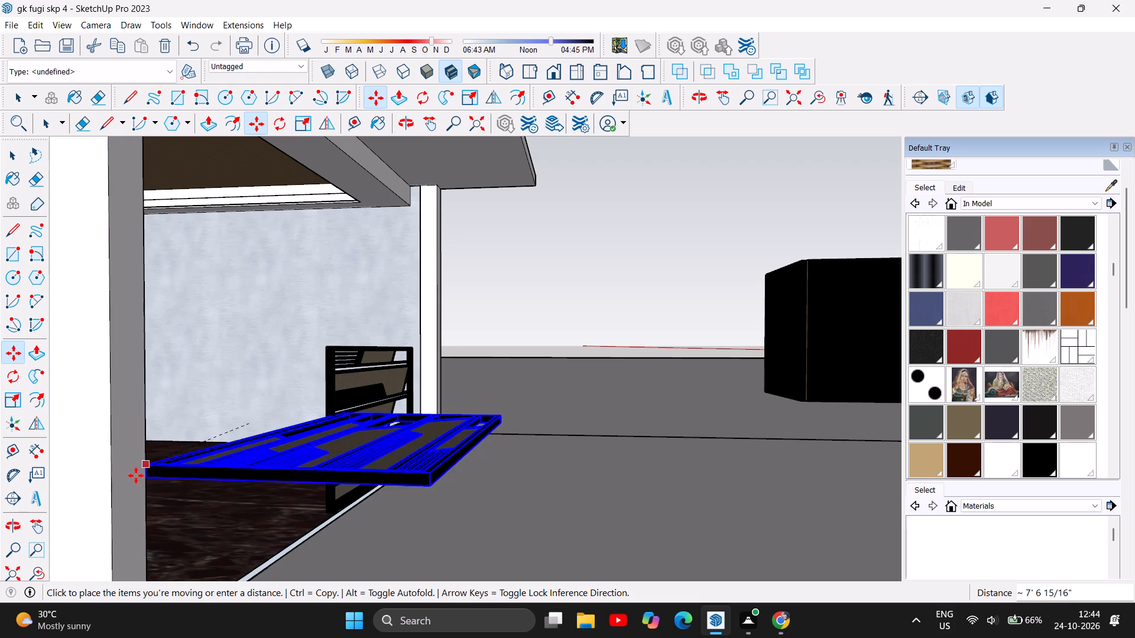
click(134, 478)
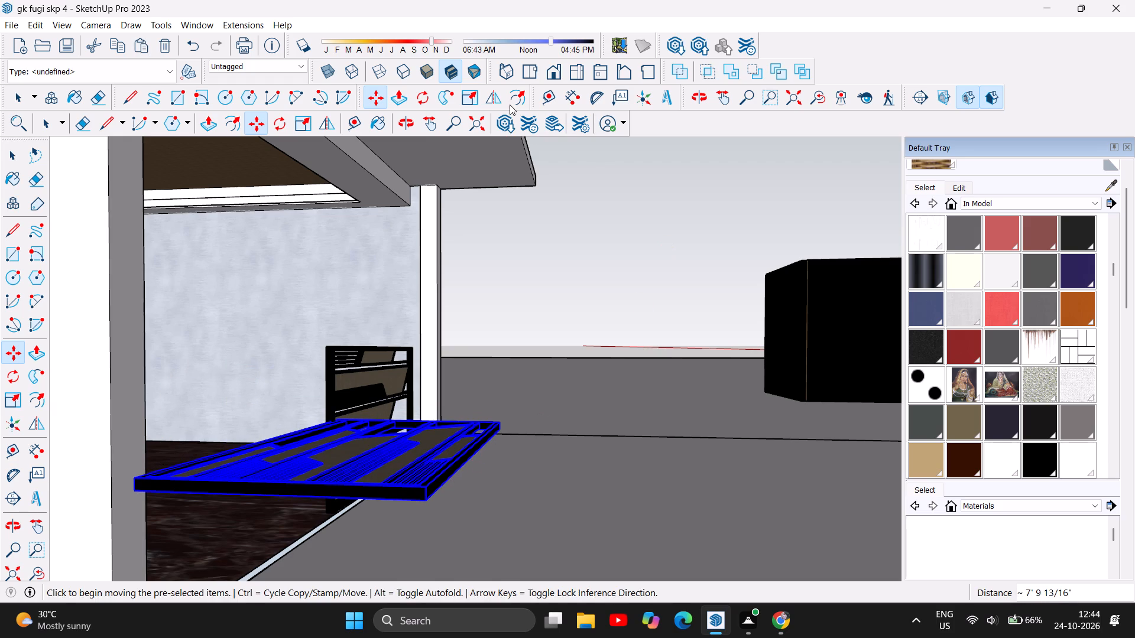
Examine the flat panel's position relative to the upright panel and the room from the front.
click(407, 128)
drag(638, 318, 620, 325)
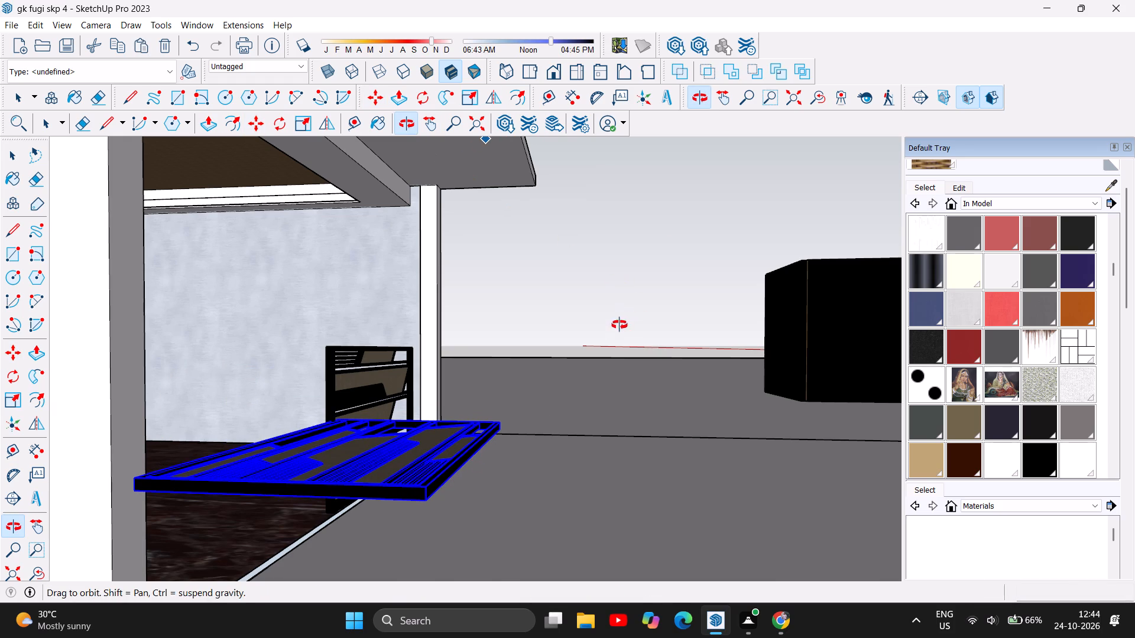
drag(620, 325, 537, 334)
scroll(537, 334, down, 4)
drag(595, 387, 225, 386)
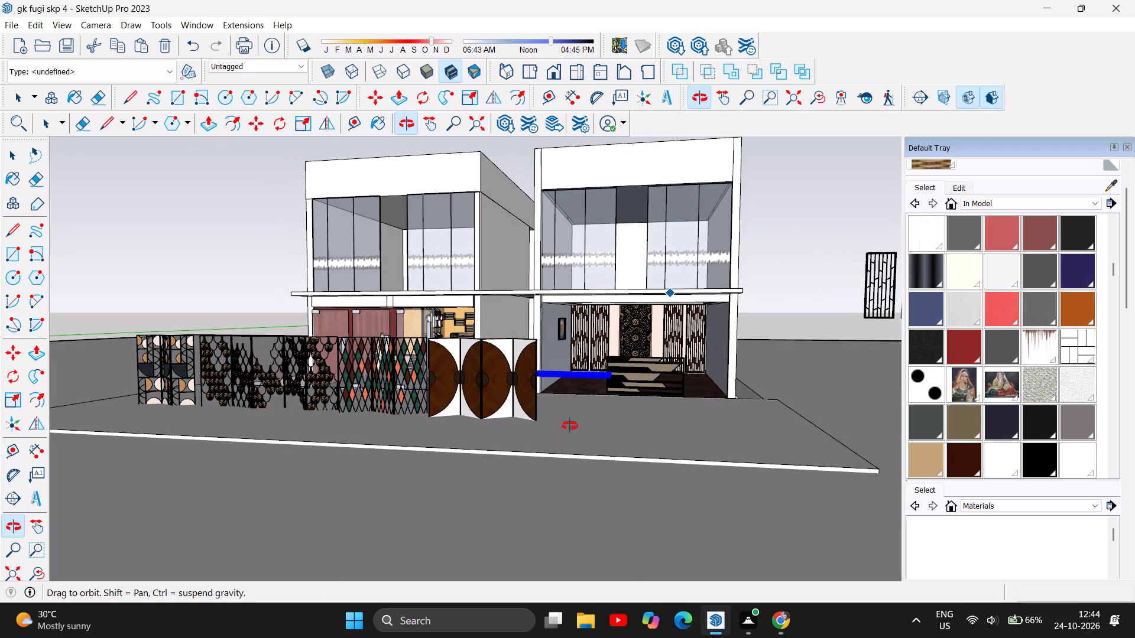
scroll(645, 371, up, 13)
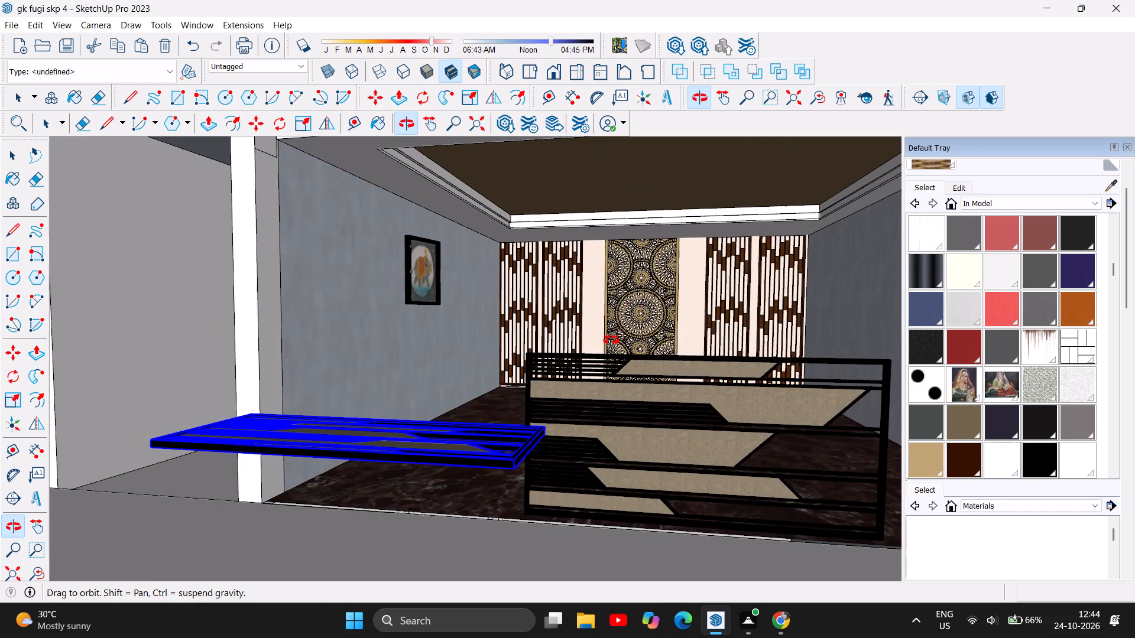
scroll(589, 380, down, 3)
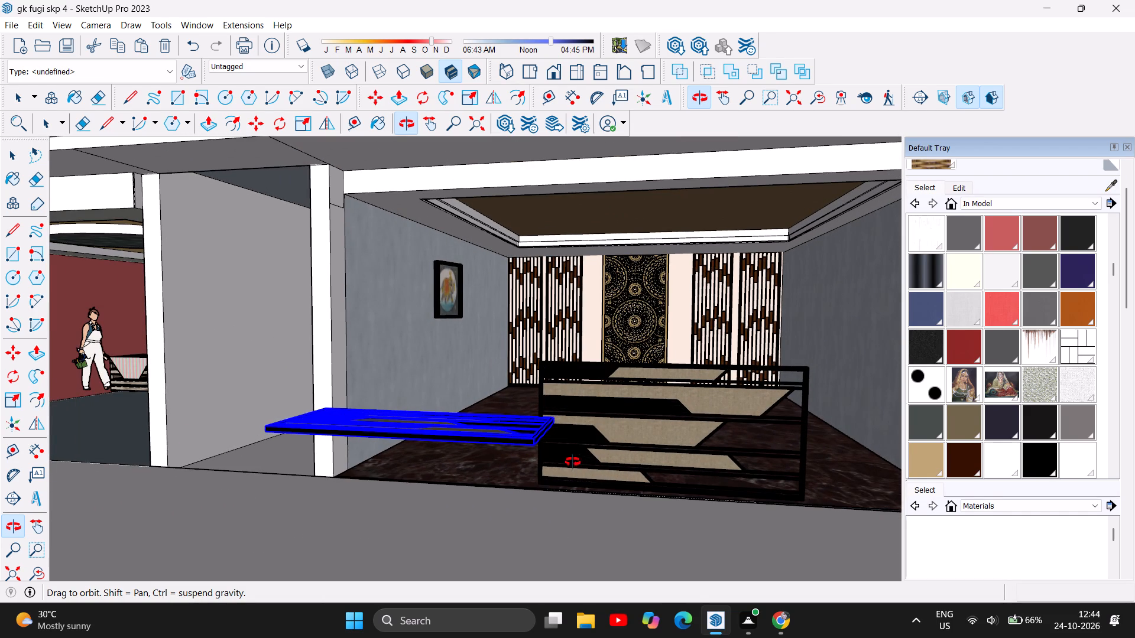
scroll(484, 493, up, 1)
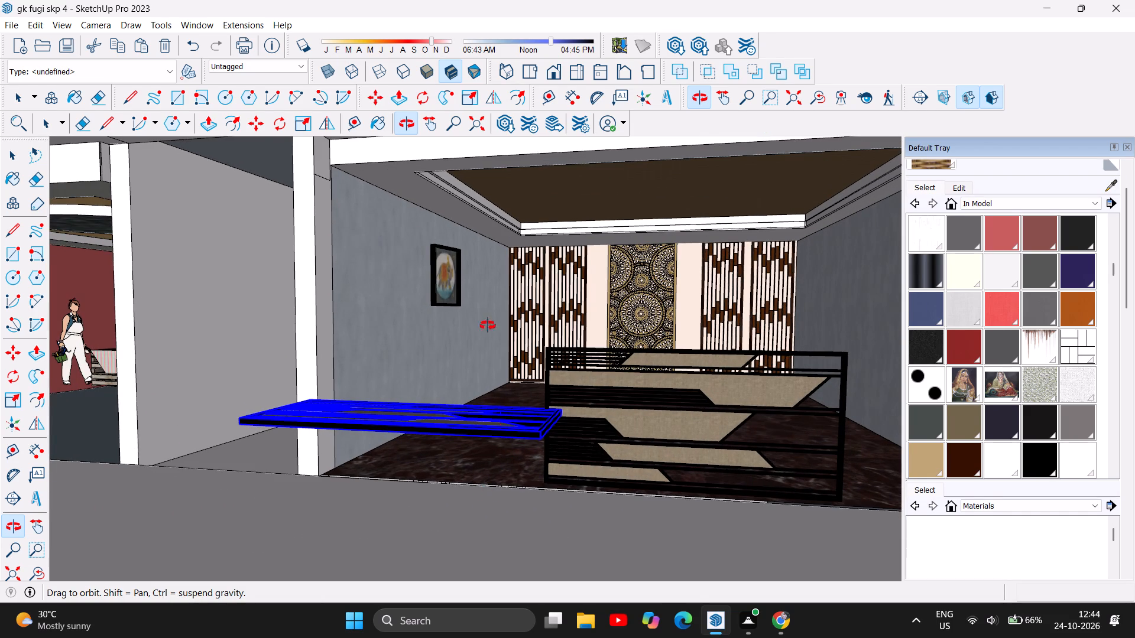
Move the flat beige panel about 29' 3" from the room's front opening up to the ceiling near the patterned wall.
click(260, 128)
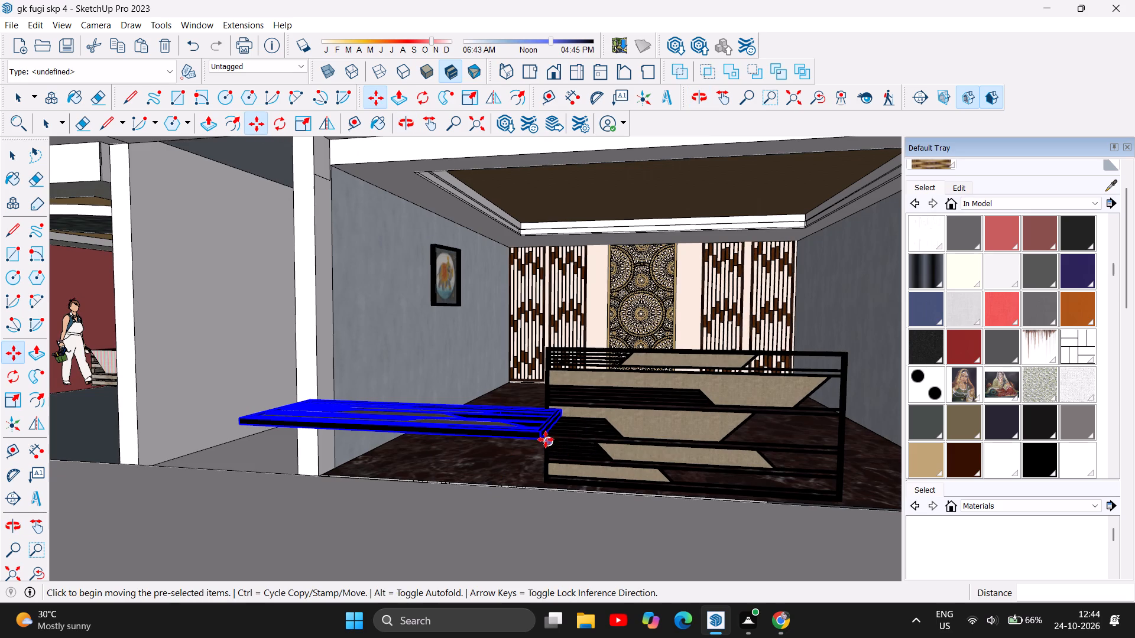
click(540, 436)
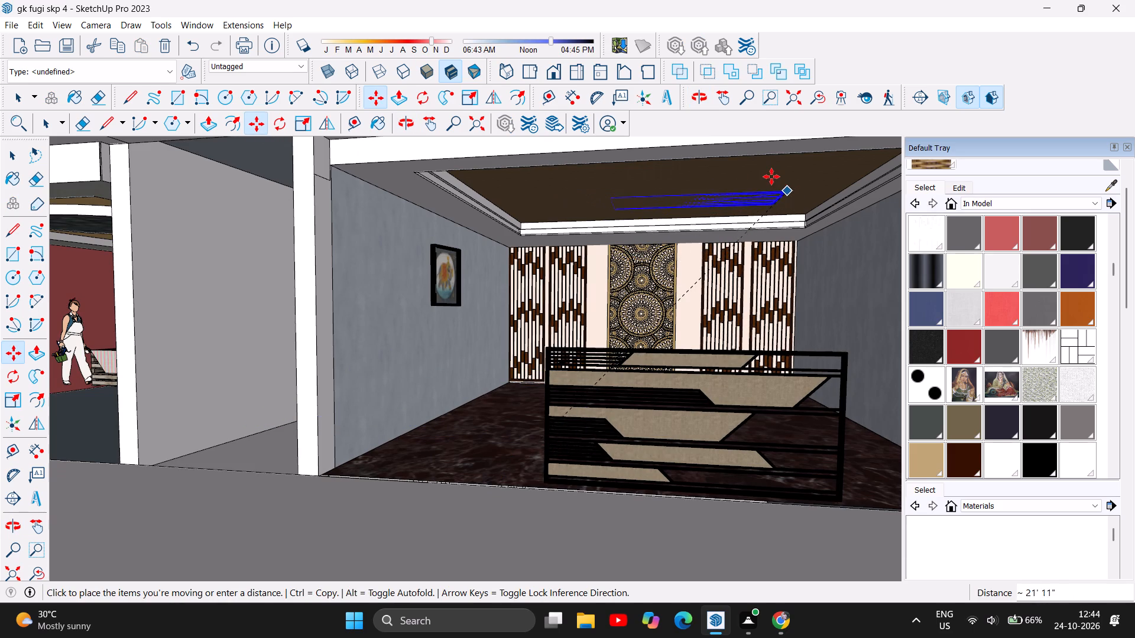
click(714, 227)
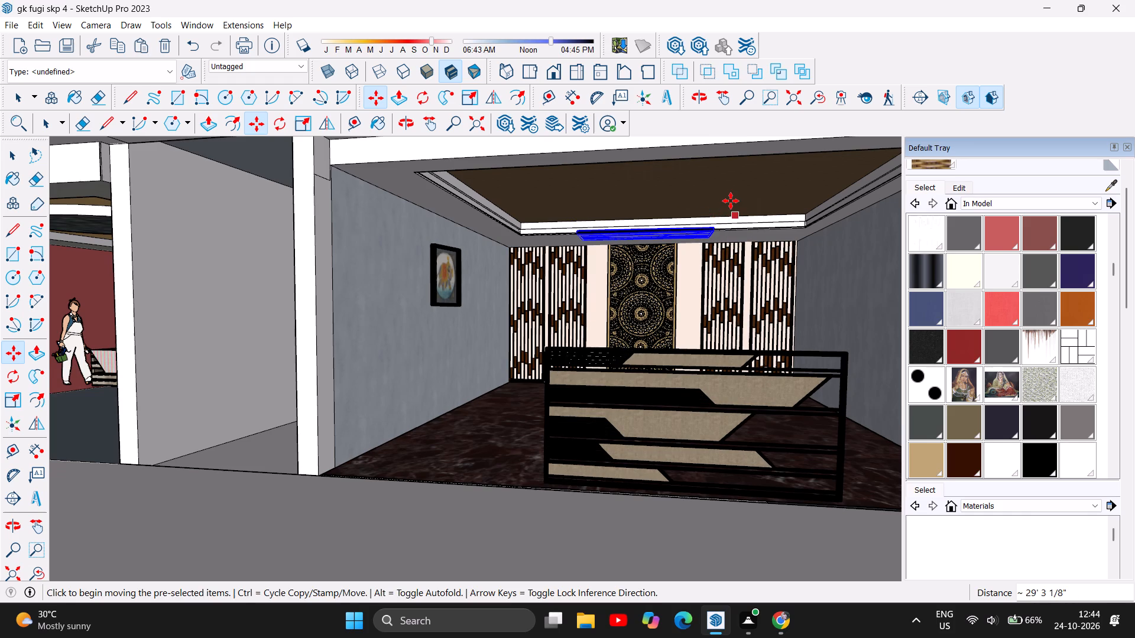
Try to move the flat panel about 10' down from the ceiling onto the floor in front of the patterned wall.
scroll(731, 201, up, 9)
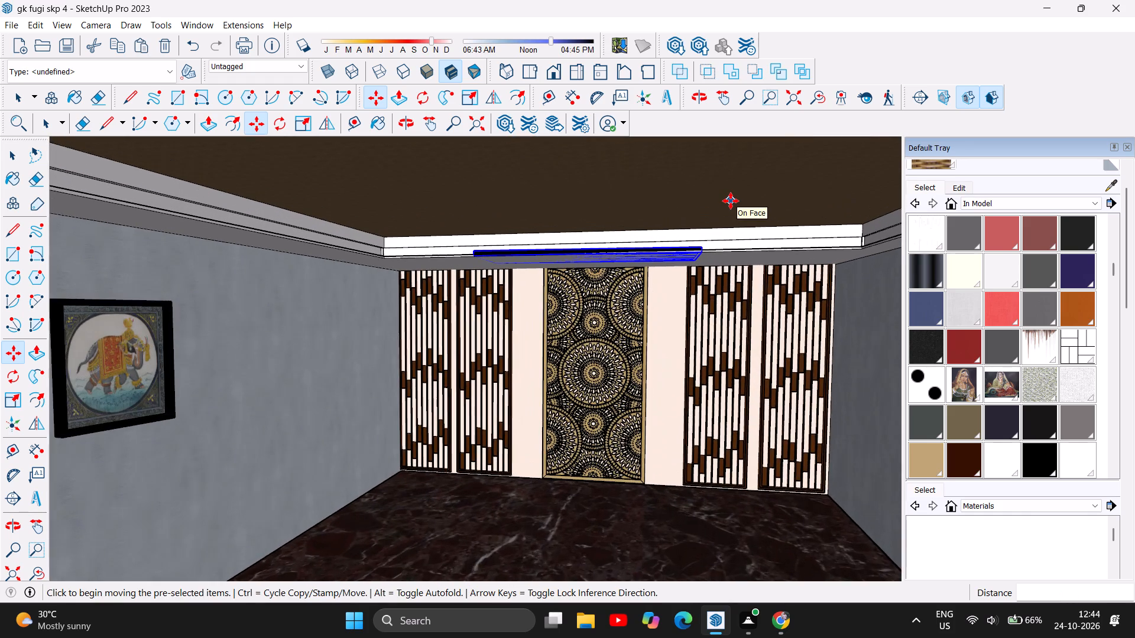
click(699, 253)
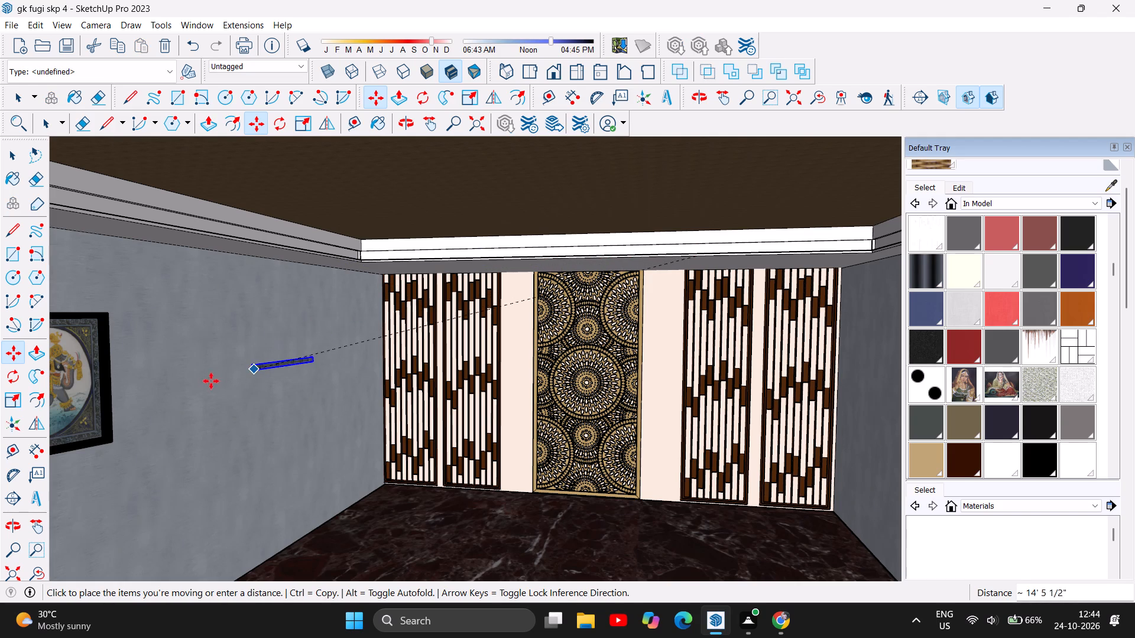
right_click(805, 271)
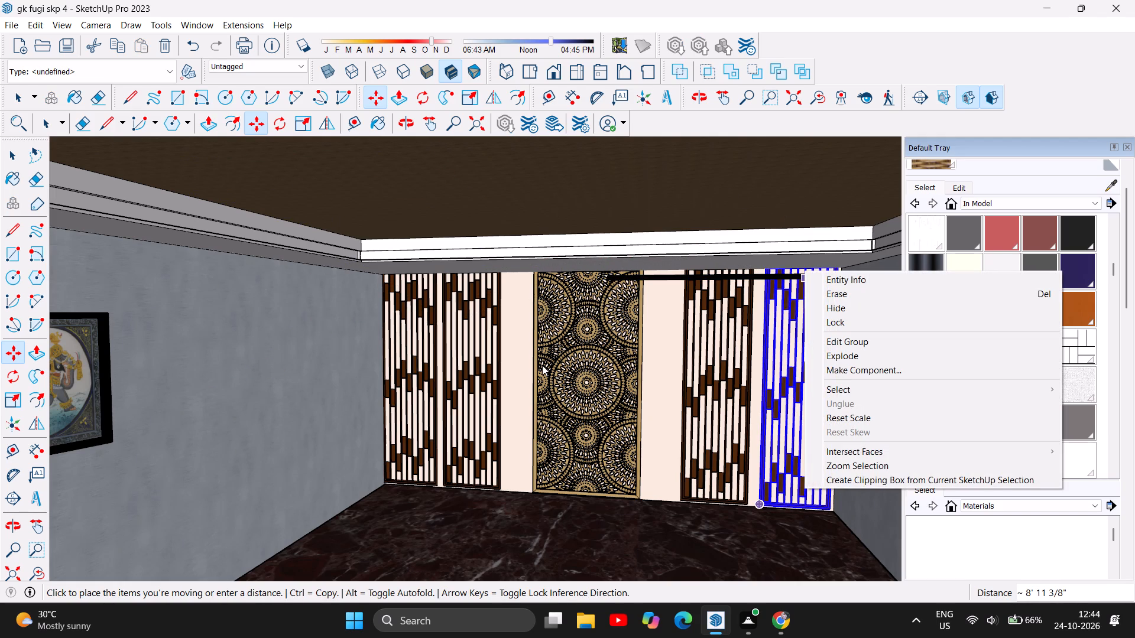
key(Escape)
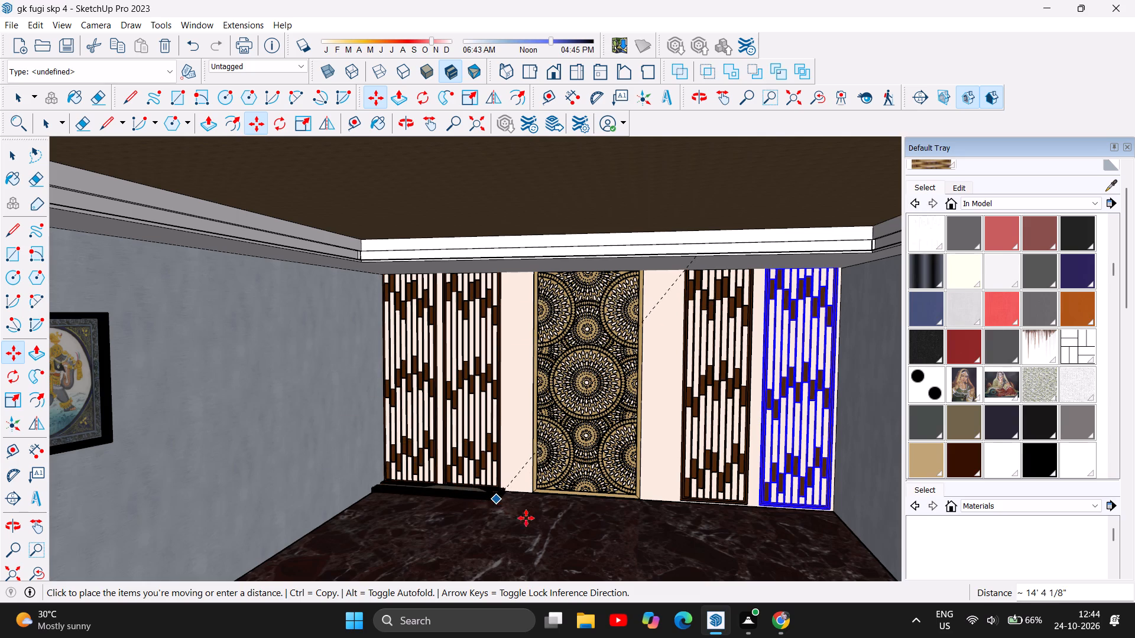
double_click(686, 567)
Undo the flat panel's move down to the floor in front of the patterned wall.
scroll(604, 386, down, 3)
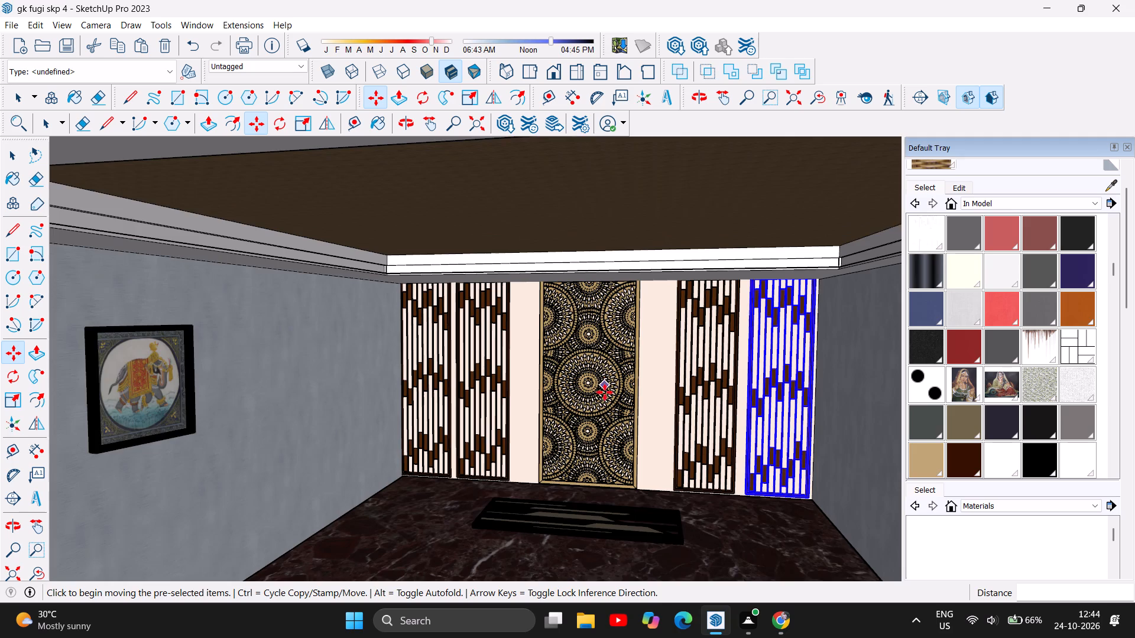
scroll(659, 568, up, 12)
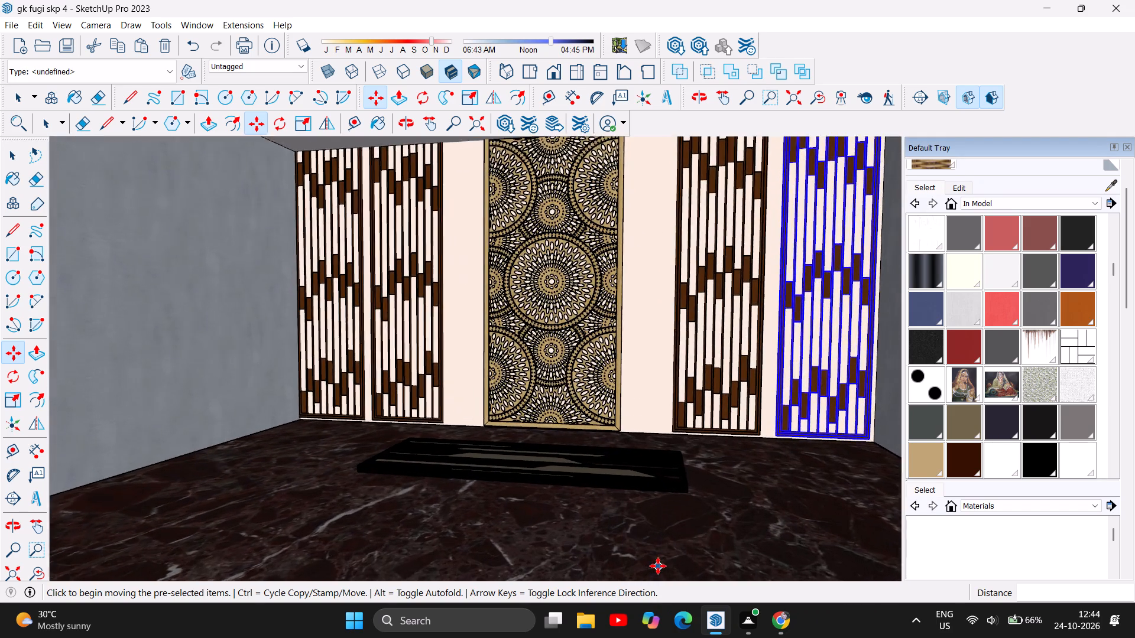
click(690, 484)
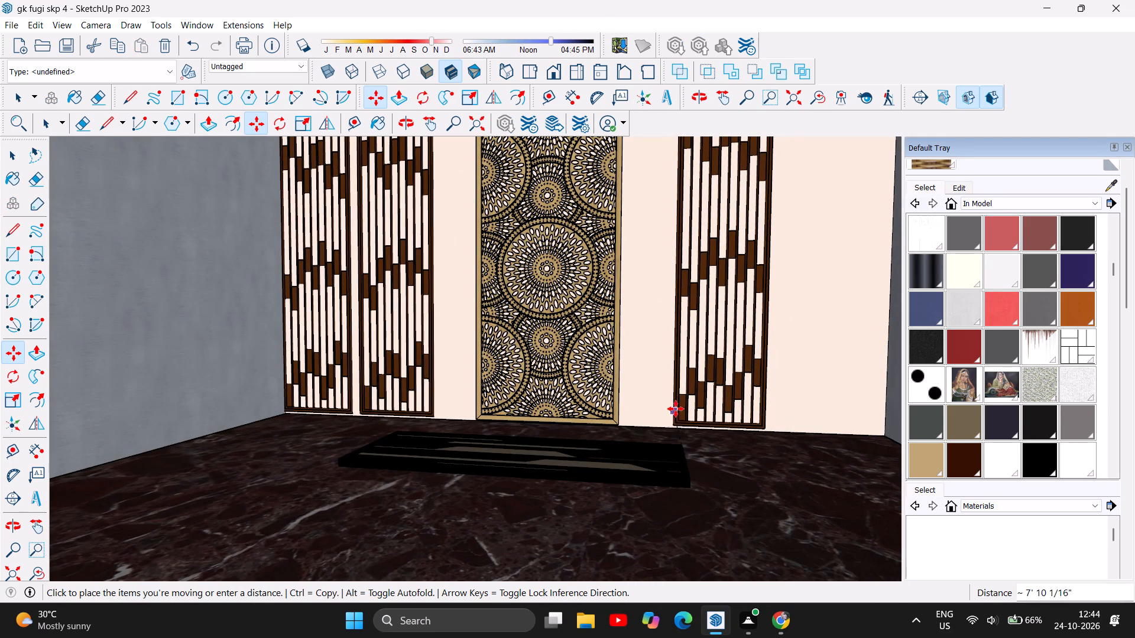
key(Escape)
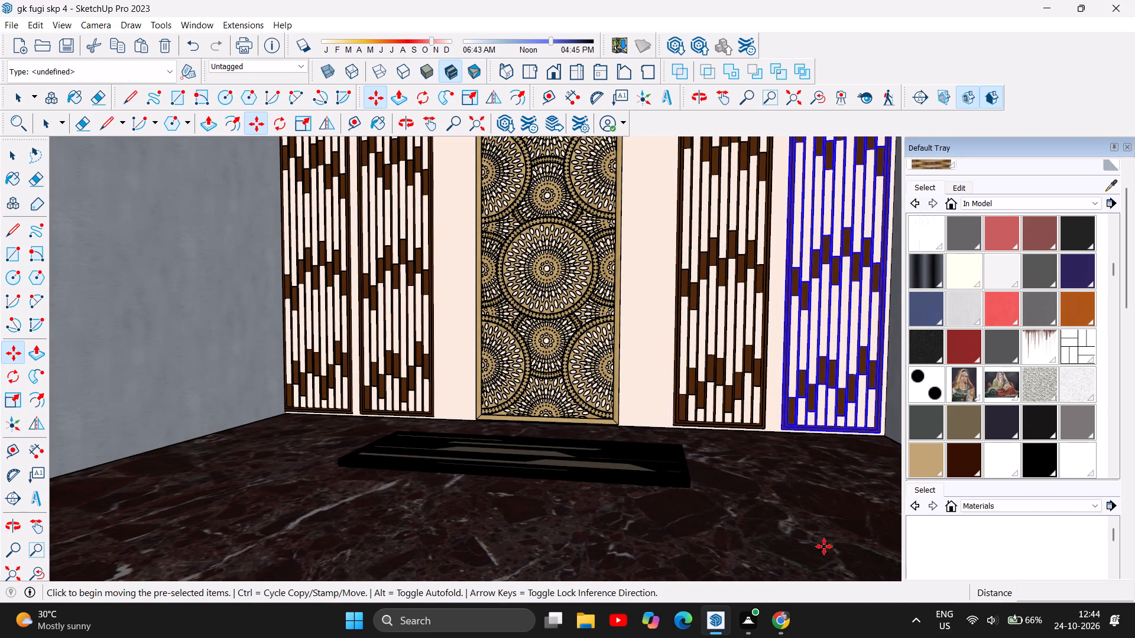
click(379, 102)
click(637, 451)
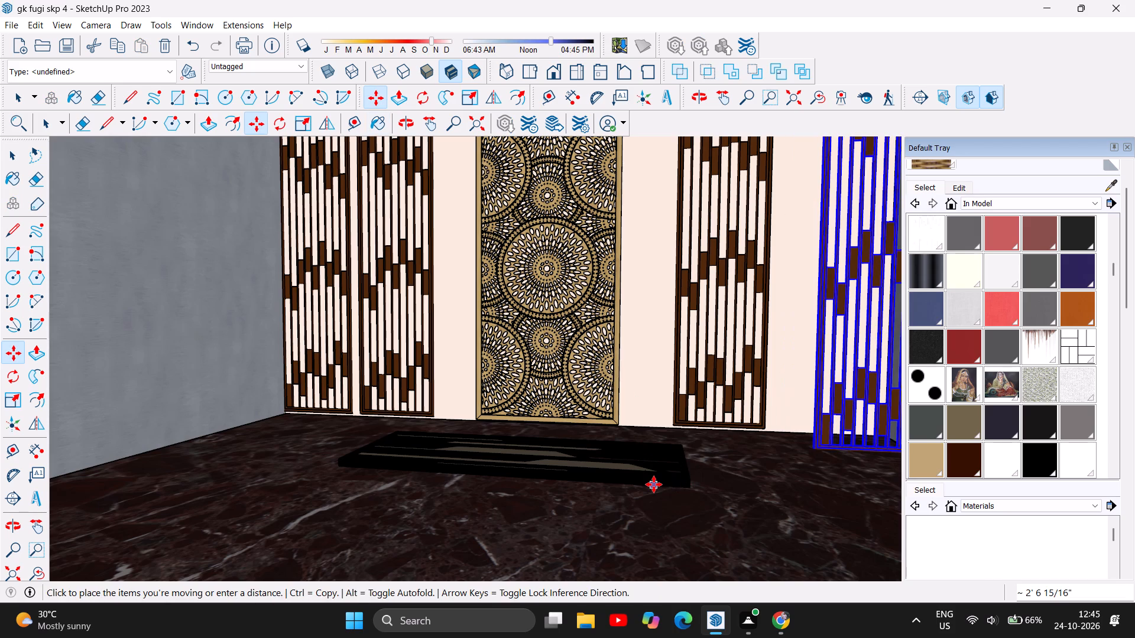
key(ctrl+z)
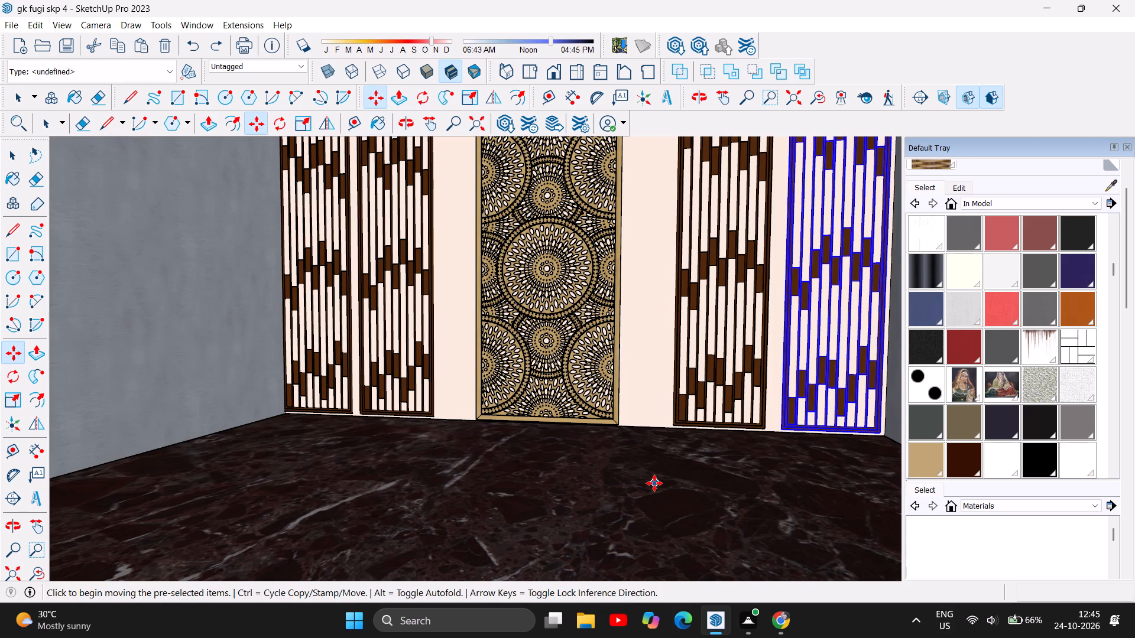
Move the flat panel about 12' 3" away from the patterned wall, placing it against the recessed ceiling.
scroll(654, 483, down, 6)
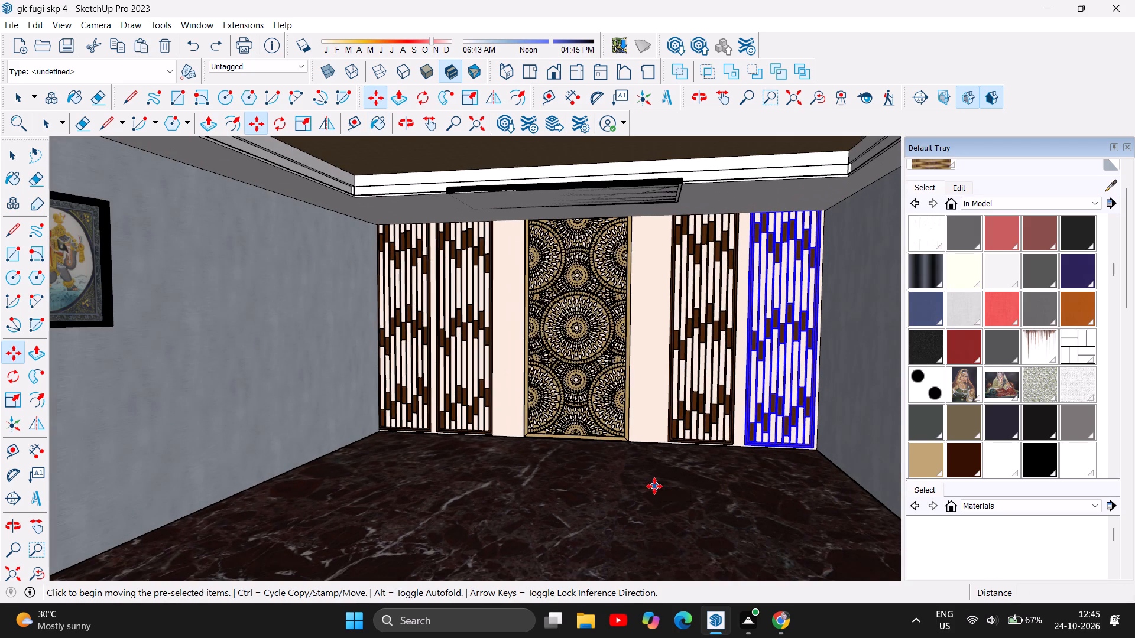
key(Escape)
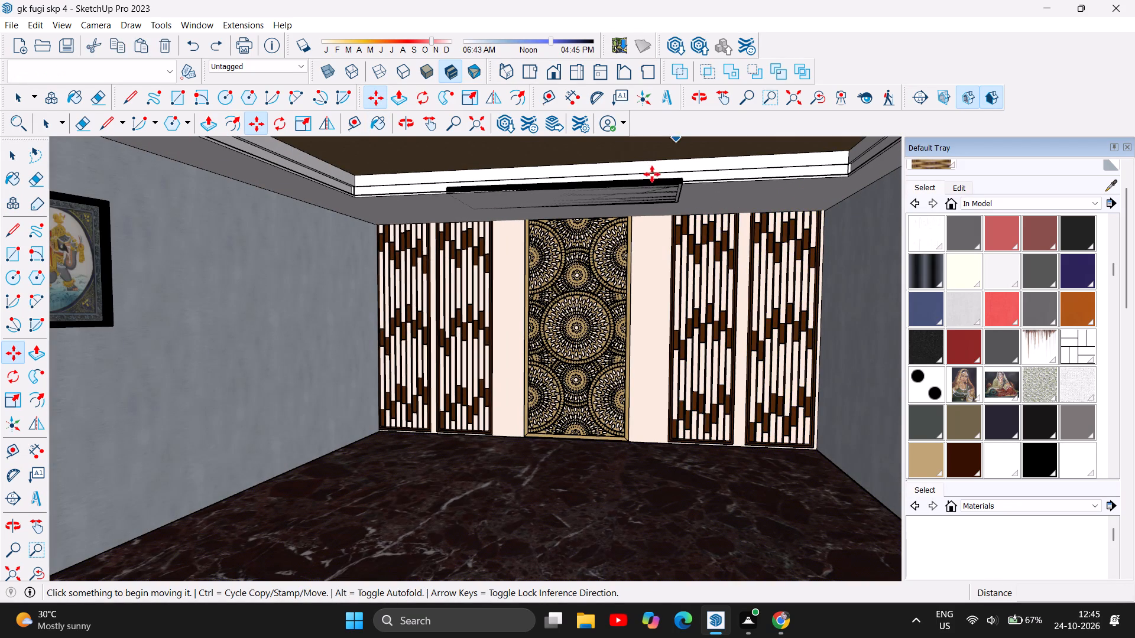
click(378, 96)
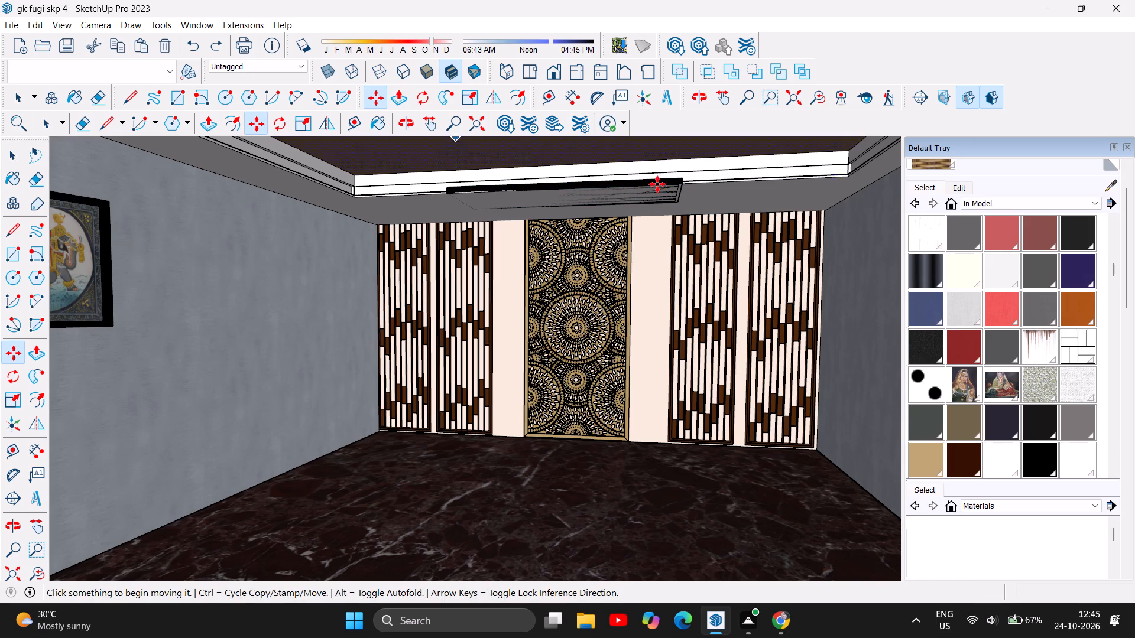
click(679, 202)
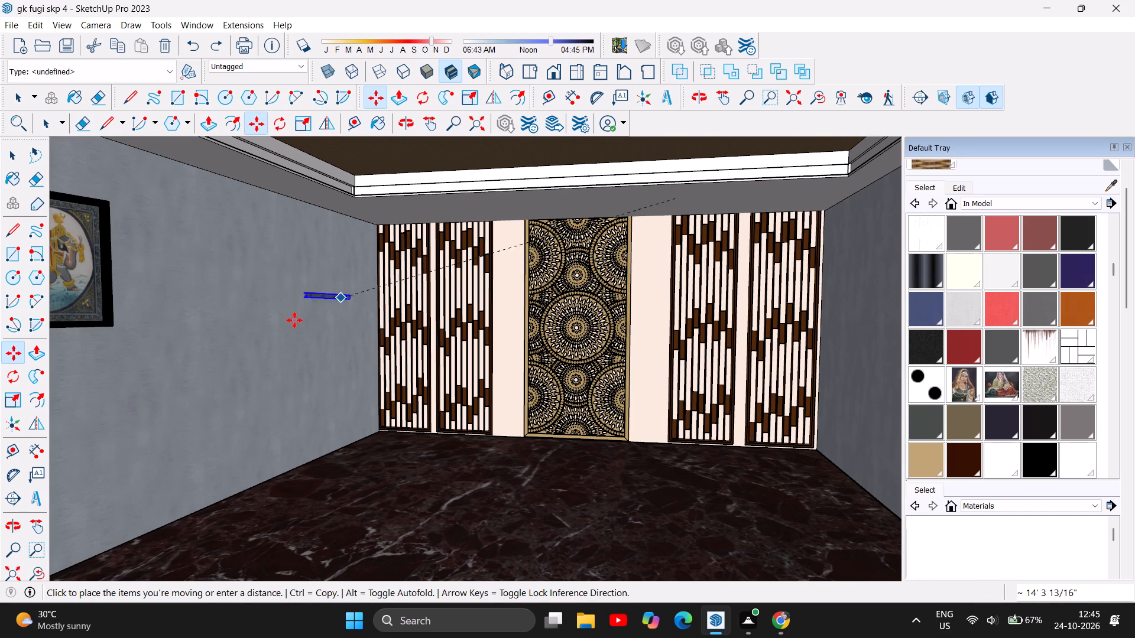
scroll(305, 343, down, 3)
scroll(446, 432, down, 1)
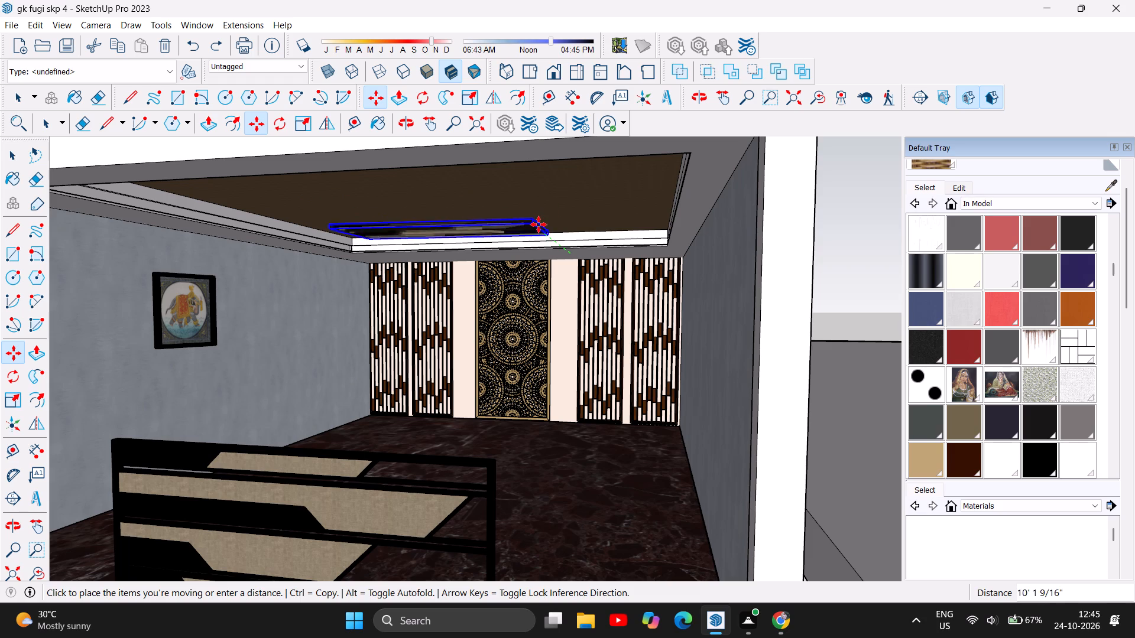
click(536, 224)
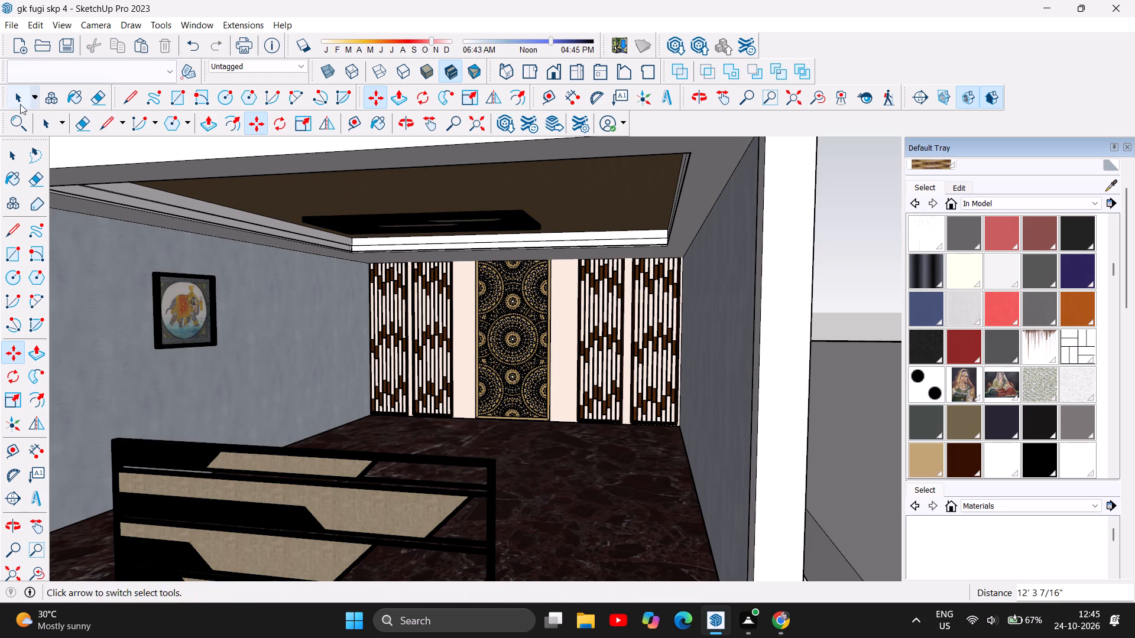
Examine the flat panel's placement on the recessed ceiling from below and from the room's front.
click(11, 155)
click(799, 230)
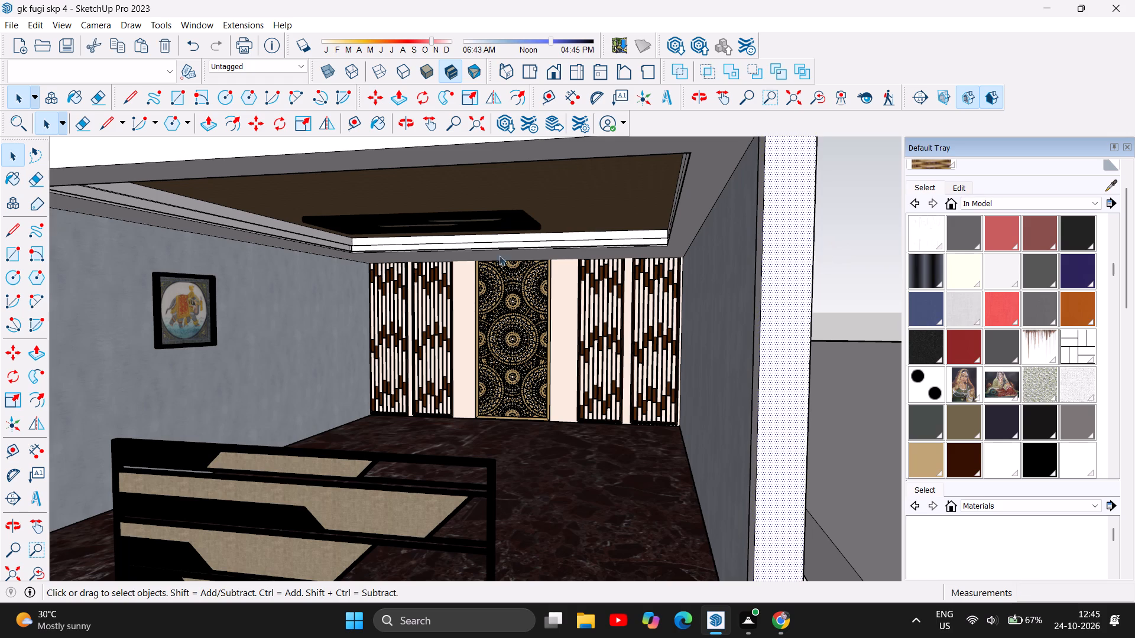
scroll(458, 265, up, 6)
scroll(474, 278, down, 2)
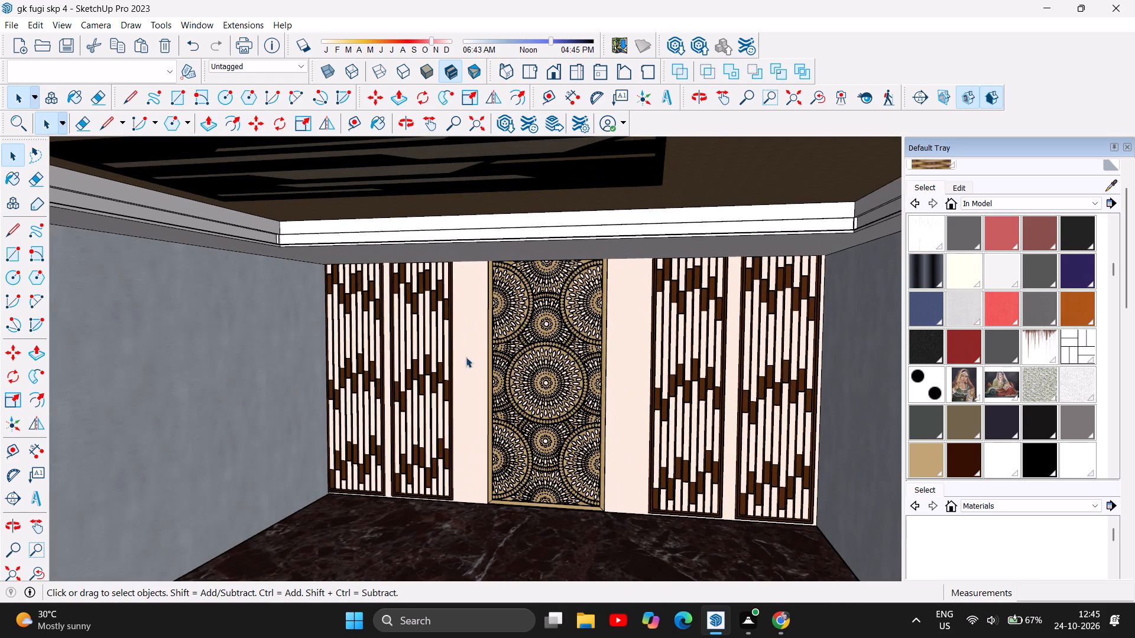
click(401, 128)
drag(566, 441, 573, 419)
click(573, 419)
drag(607, 521, 606, 514)
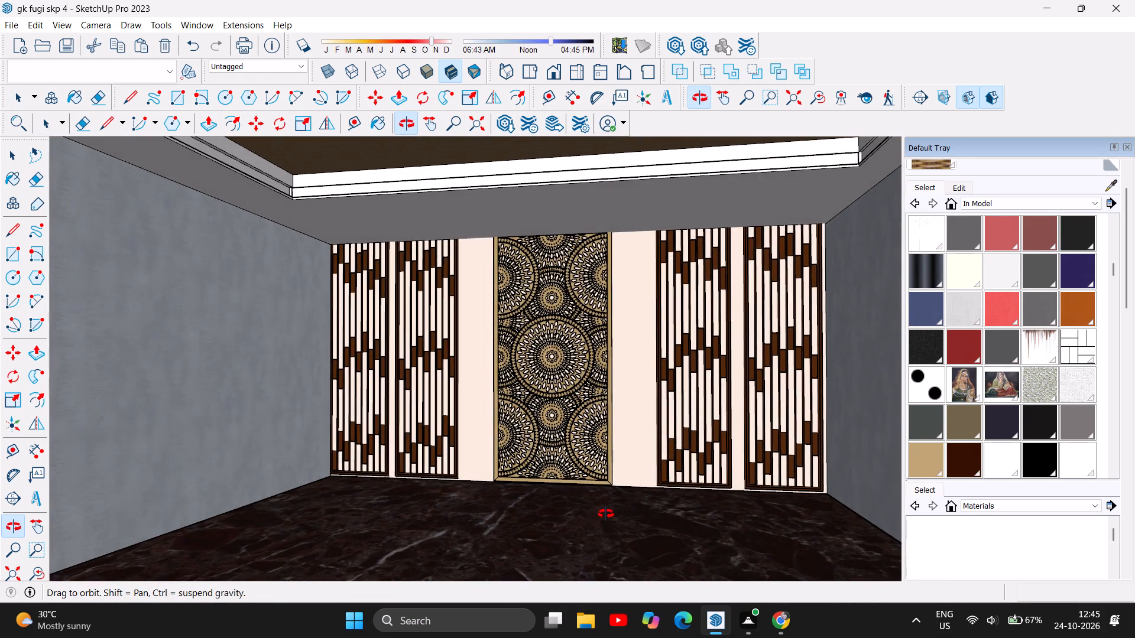
drag(606, 514, 607, 498)
scroll(607, 498, down, 5)
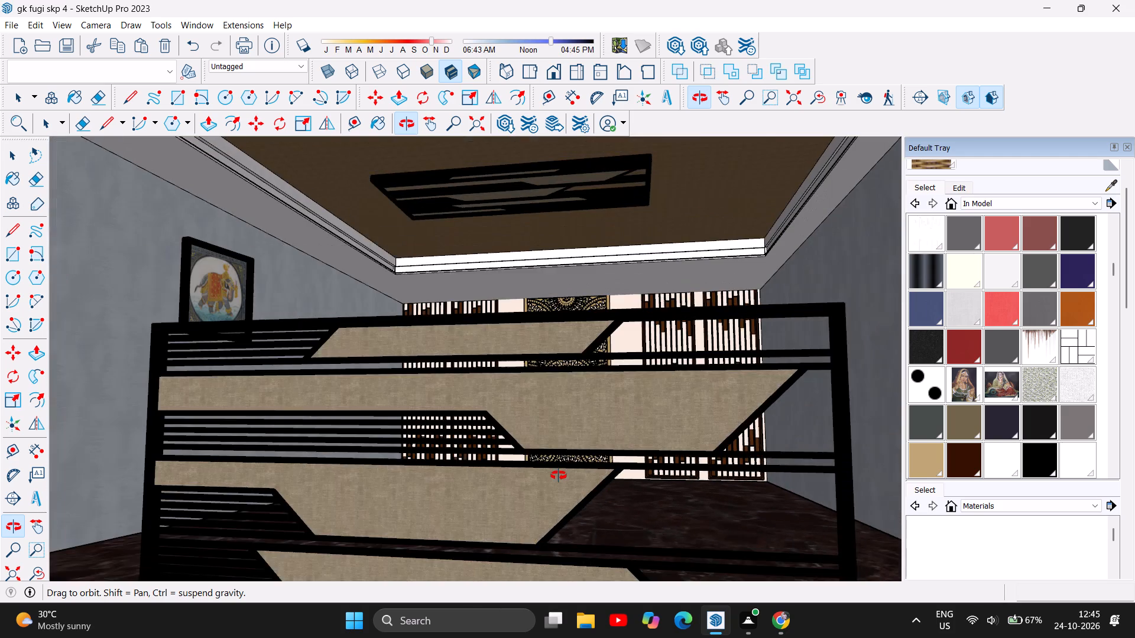
scroll(559, 476, down, 3)
scroll(583, 228, up, 2)
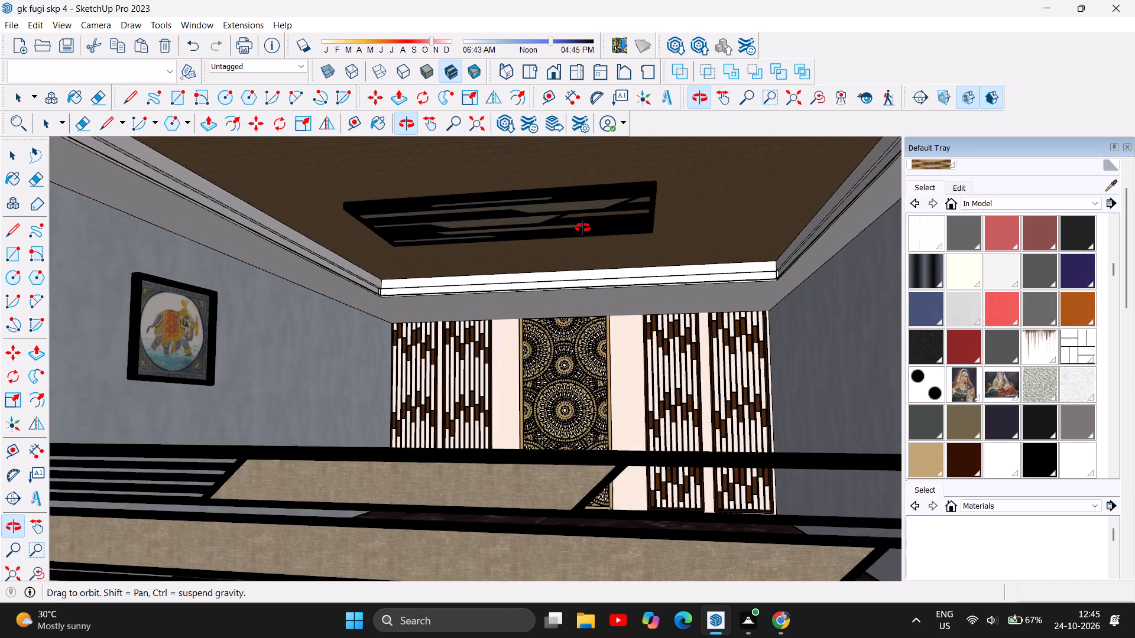
scroll(583, 228, up, 3)
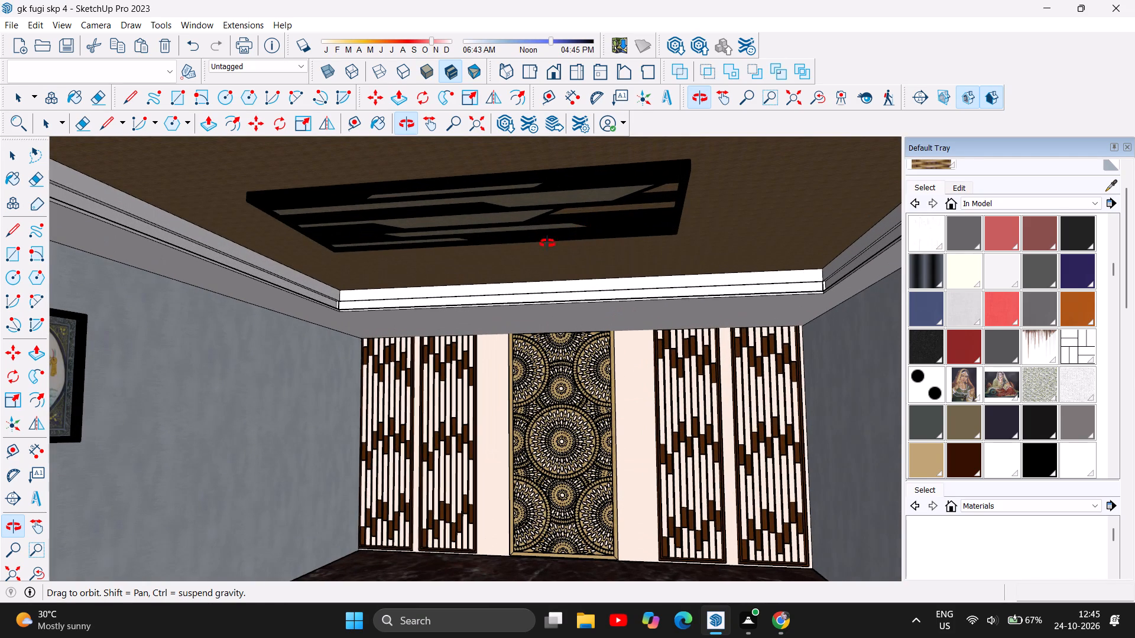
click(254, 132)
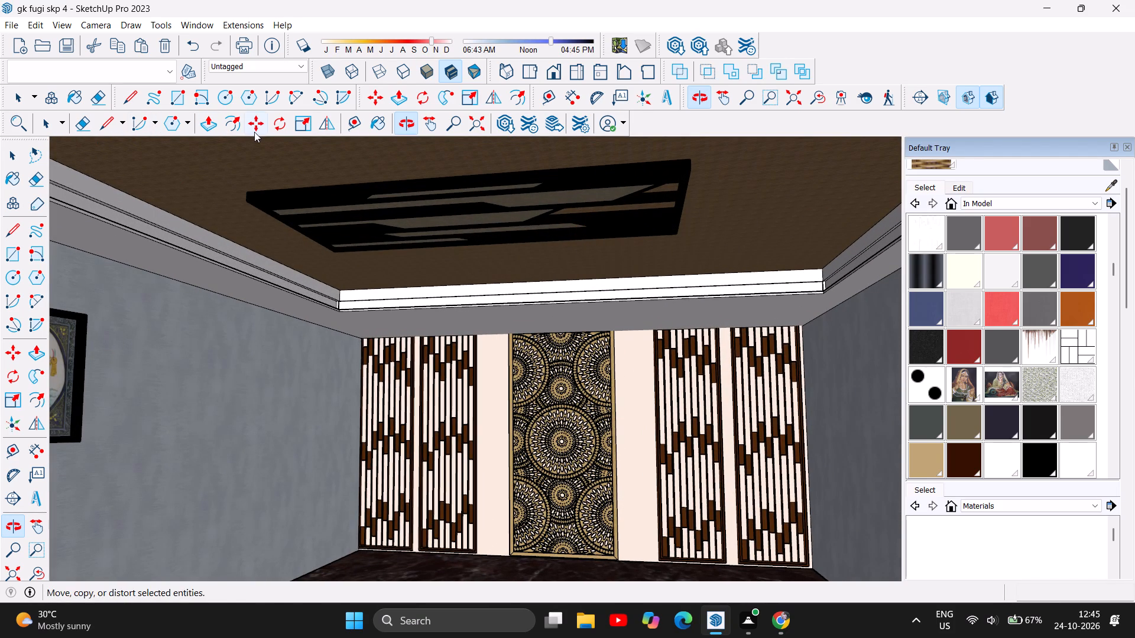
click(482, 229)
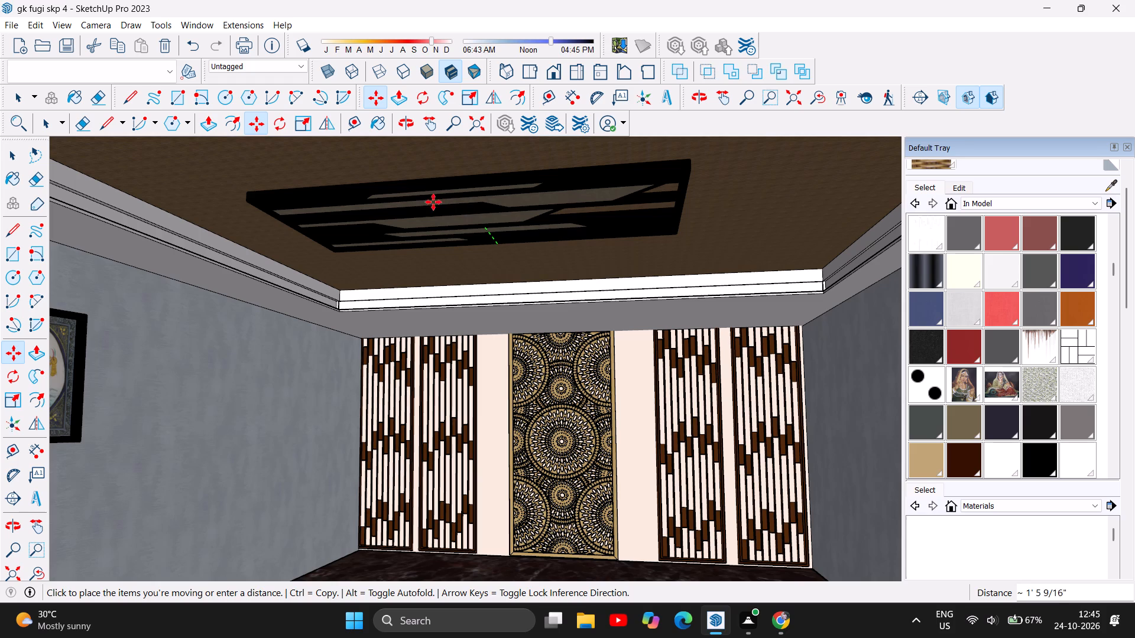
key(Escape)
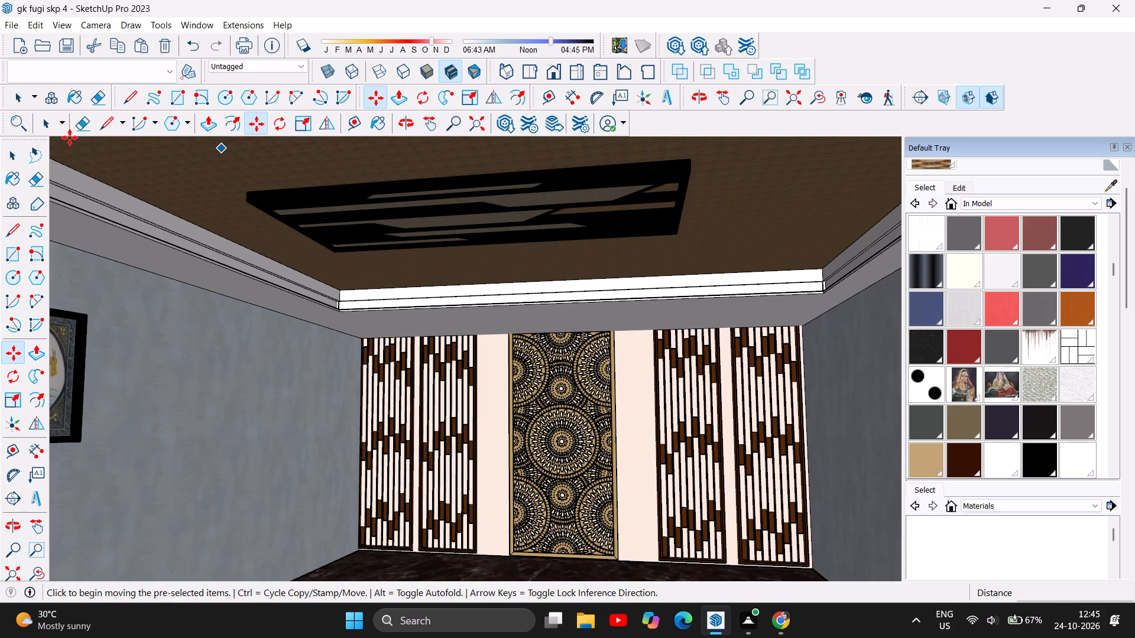
Enlarge the flat ceiling panel uniformly from its corners, first by about 1.17 and again by about 1.50.
click(9, 154)
click(334, 189)
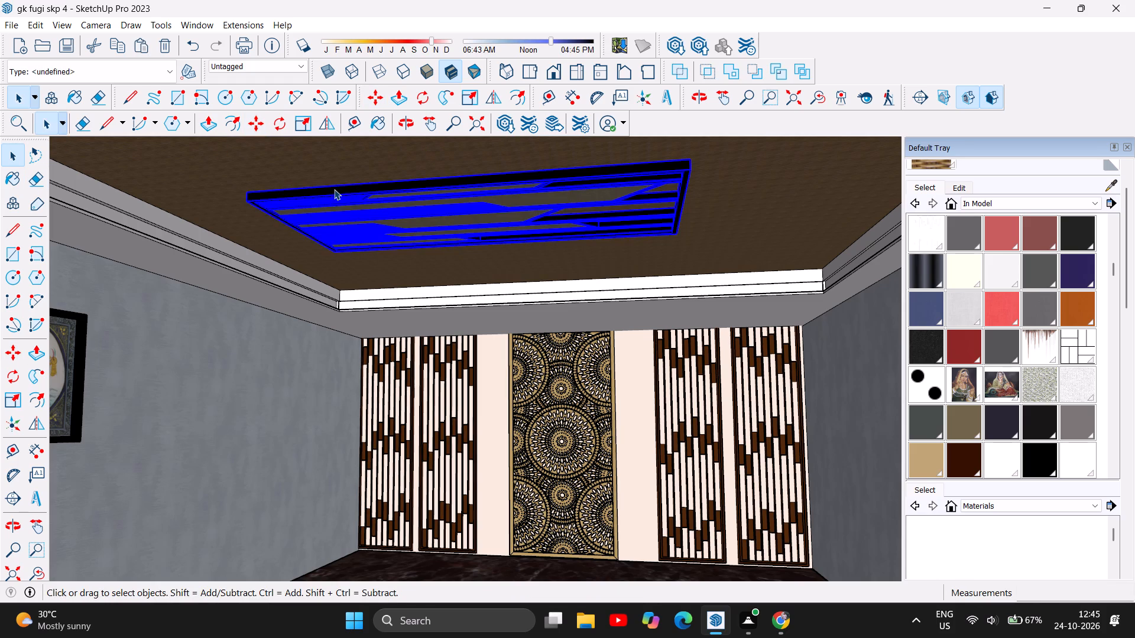
scroll(563, 274, down, 2)
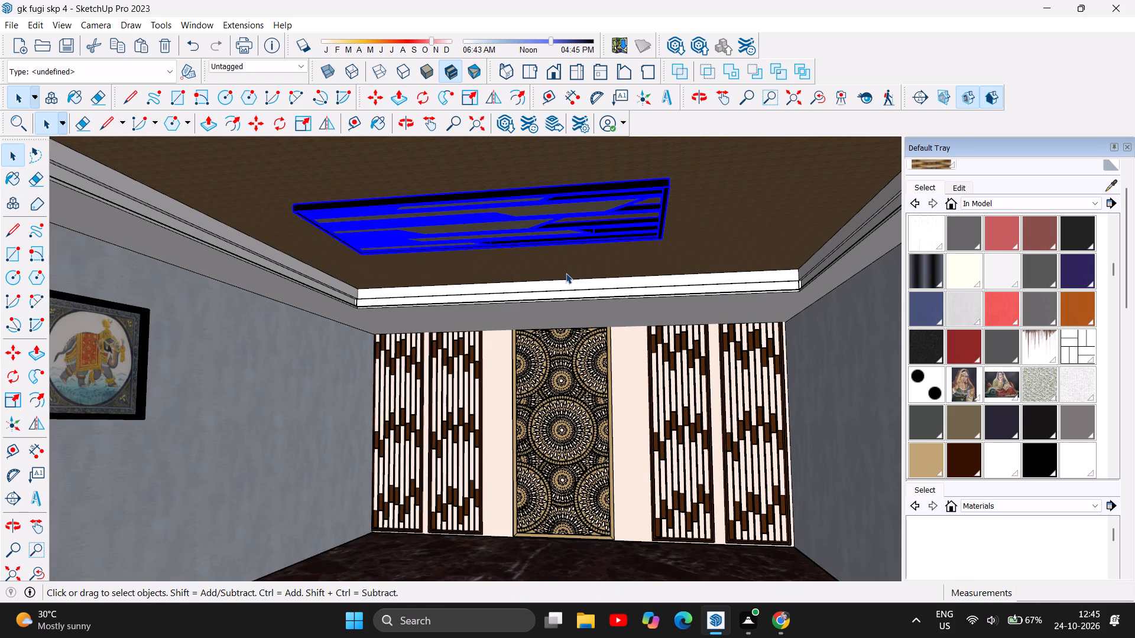
scroll(566, 273, down, 2)
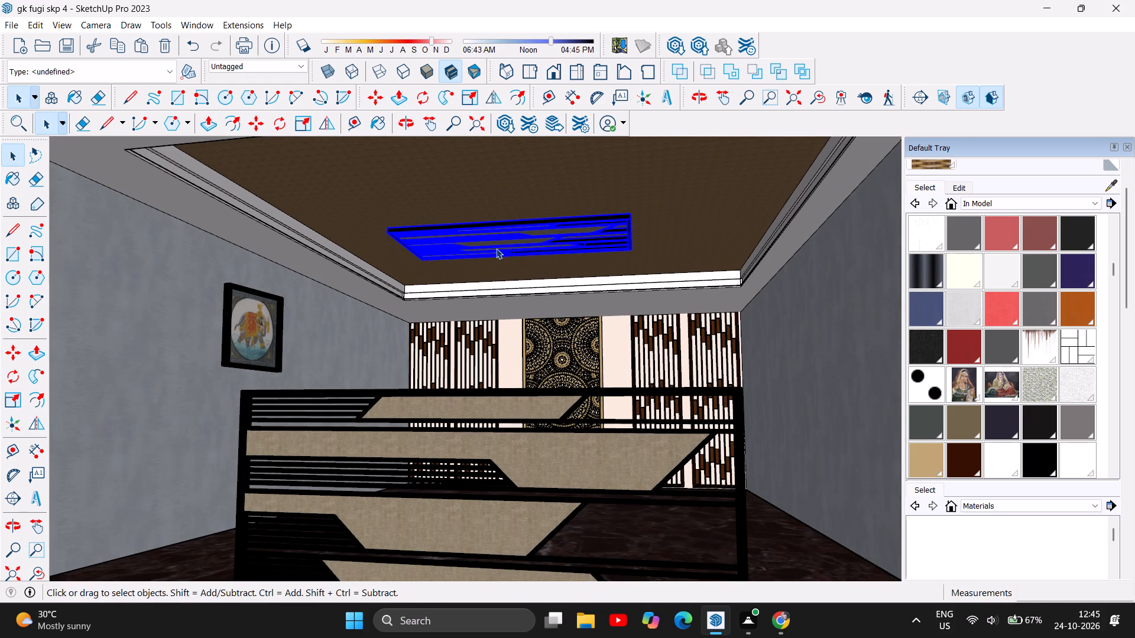
click(14, 400)
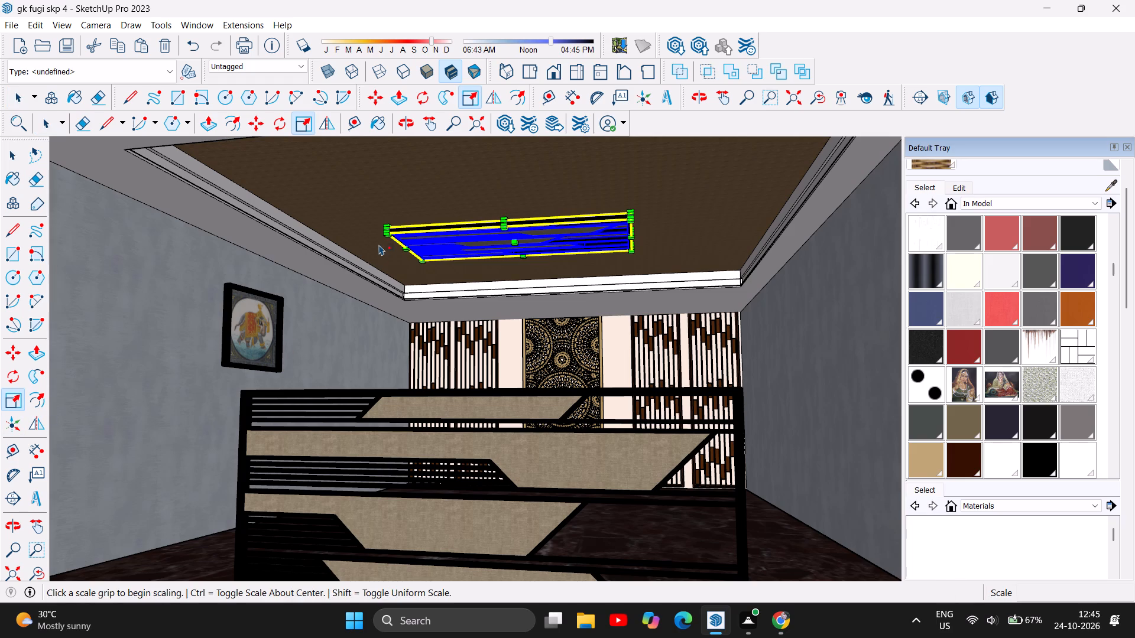
drag(387, 233, 381, 229)
drag(381, 229, 332, 191)
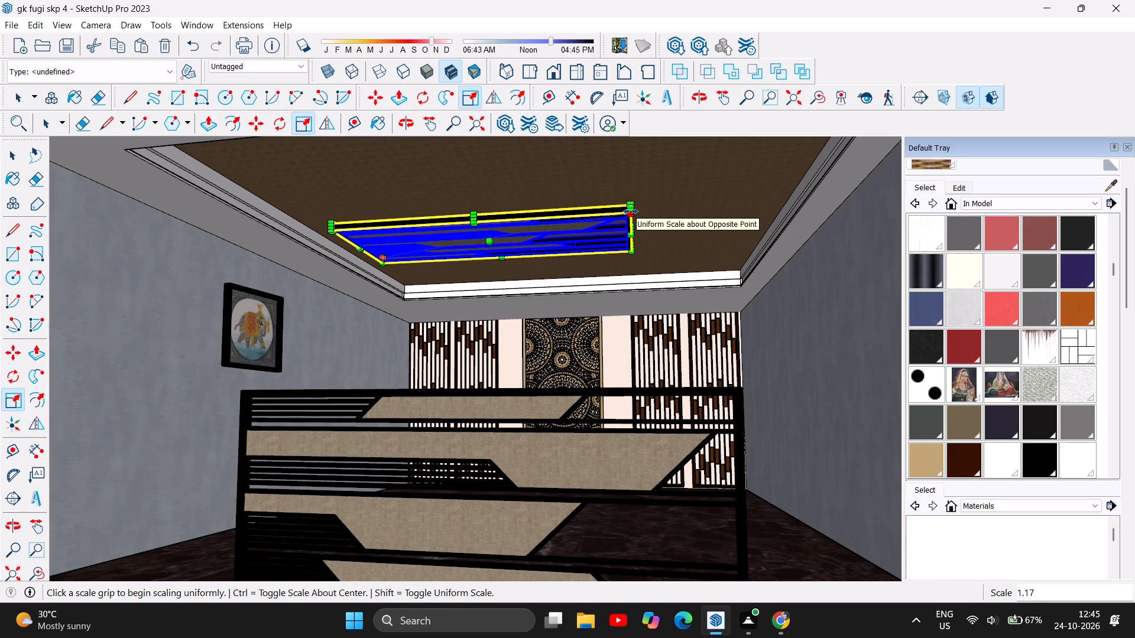
drag(631, 211, 758, 197)
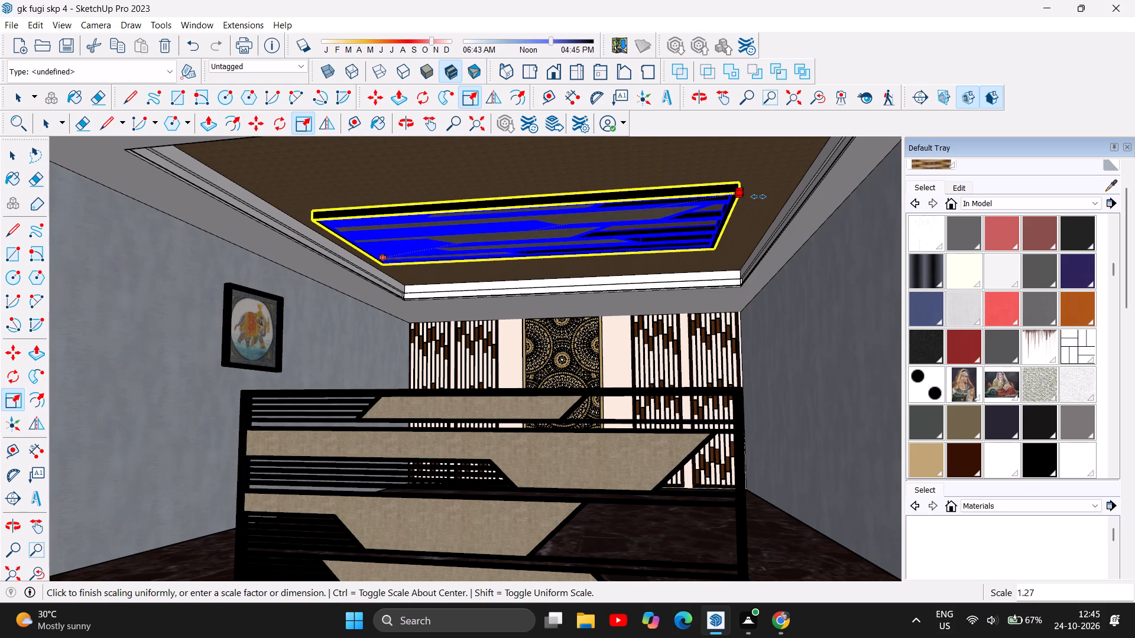
drag(758, 197, 807, 184)
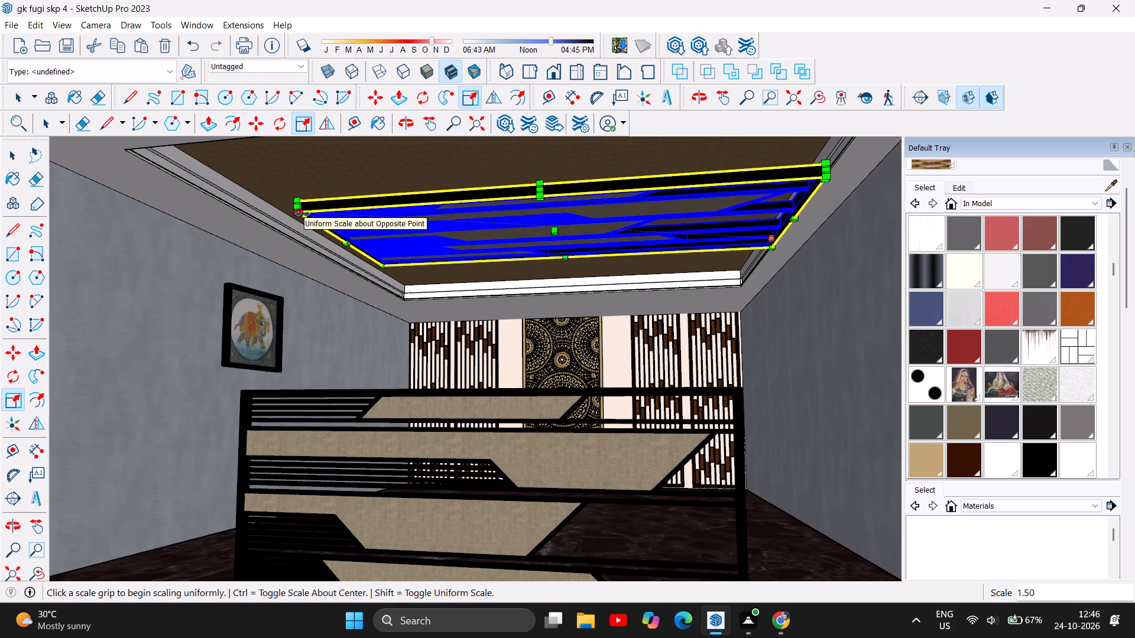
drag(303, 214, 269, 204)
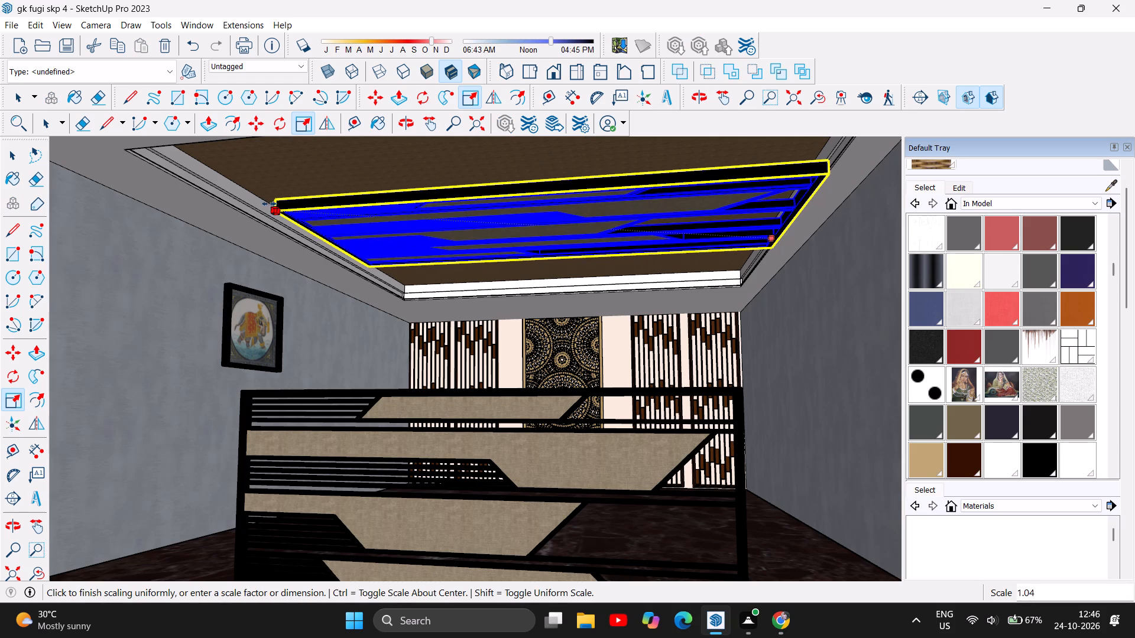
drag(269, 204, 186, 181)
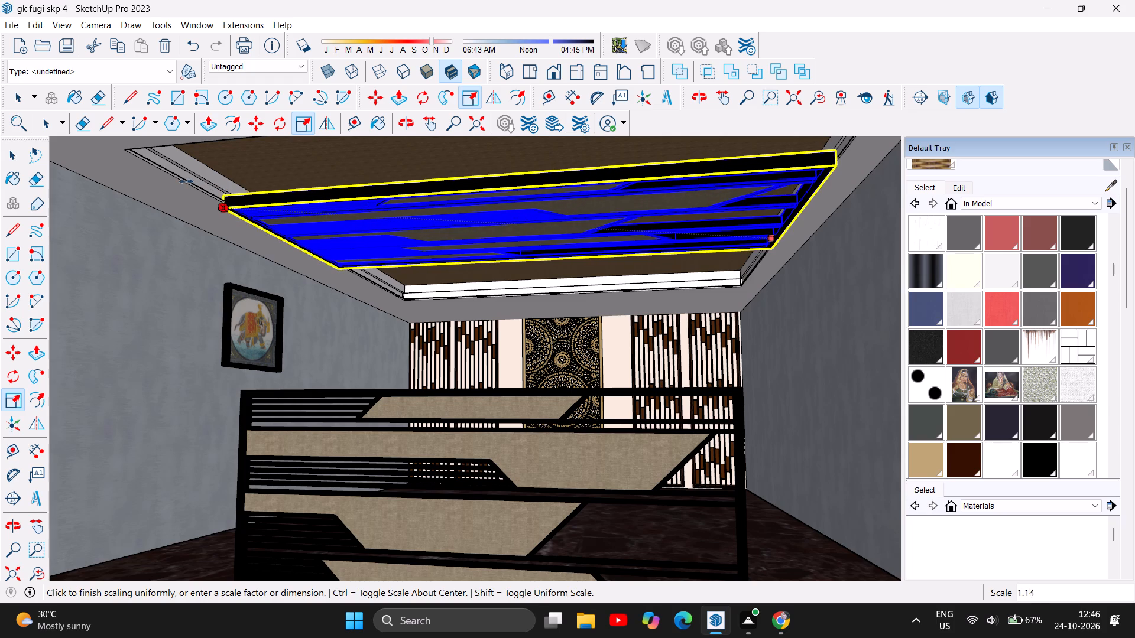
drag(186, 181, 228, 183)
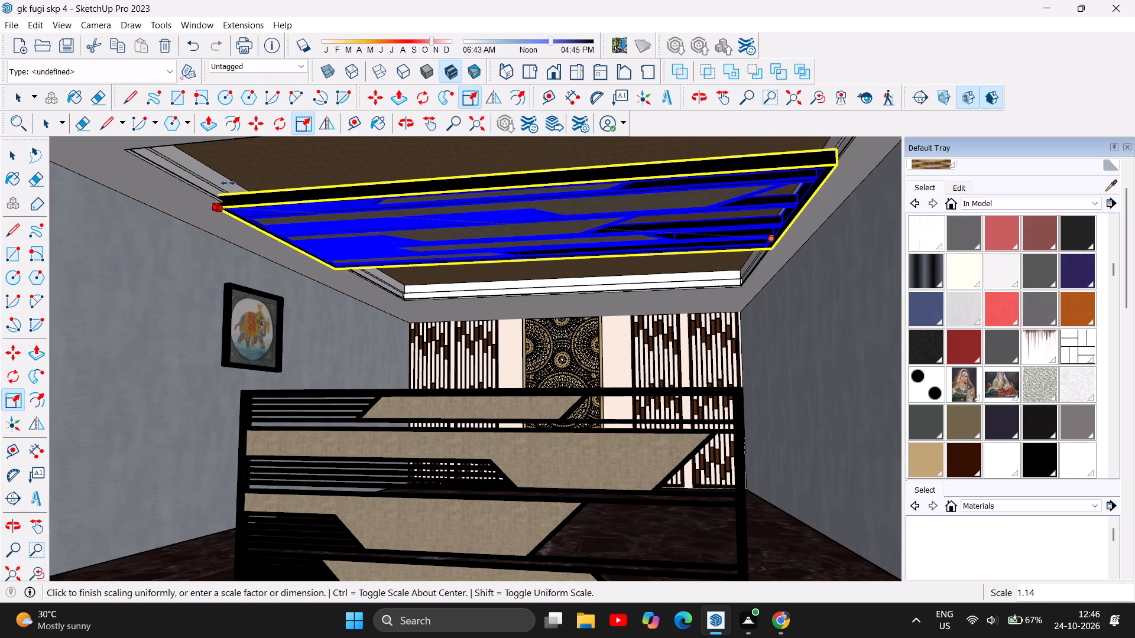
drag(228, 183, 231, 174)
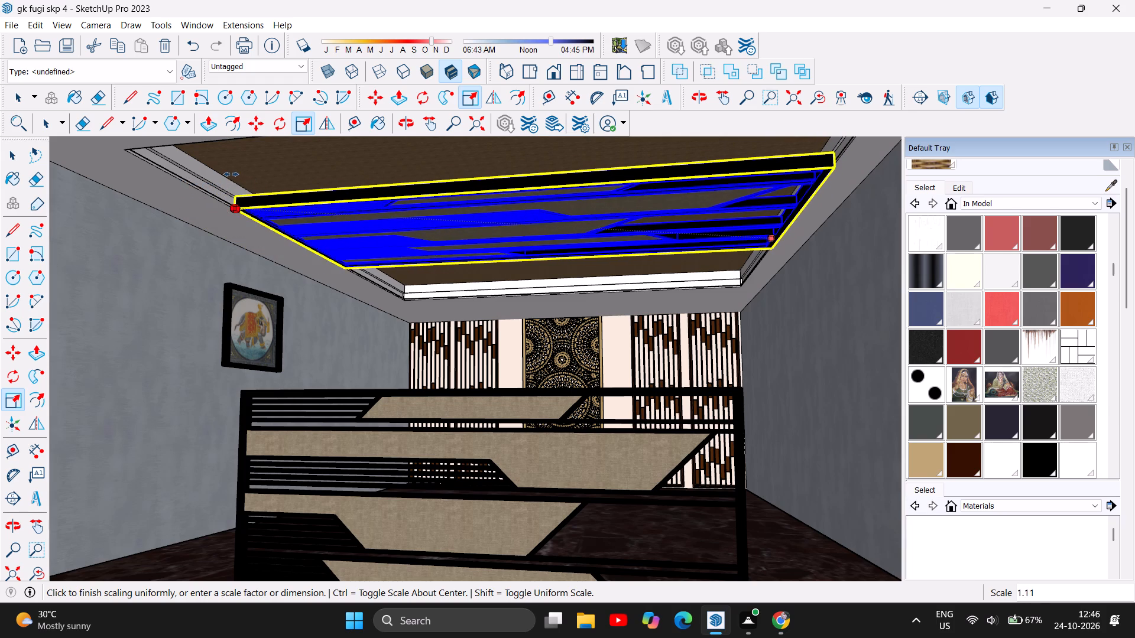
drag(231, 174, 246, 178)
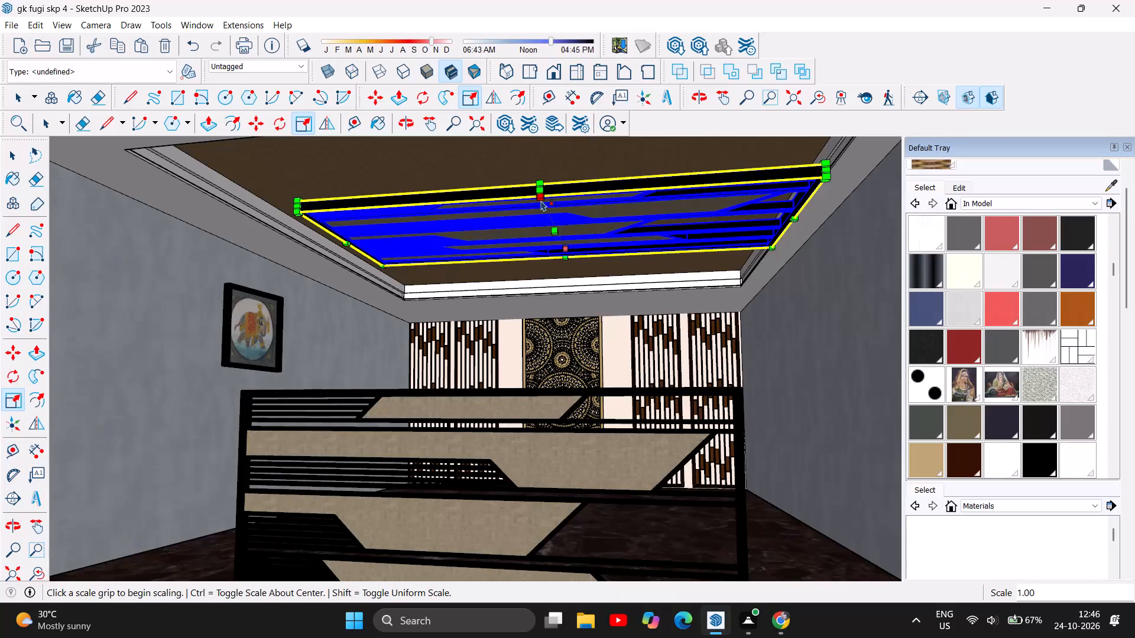
Stretch the flat ceiling panel along the red axis by about 1.36, and again to the recess's edge at the room's front.
drag(543, 189, 542, 188)
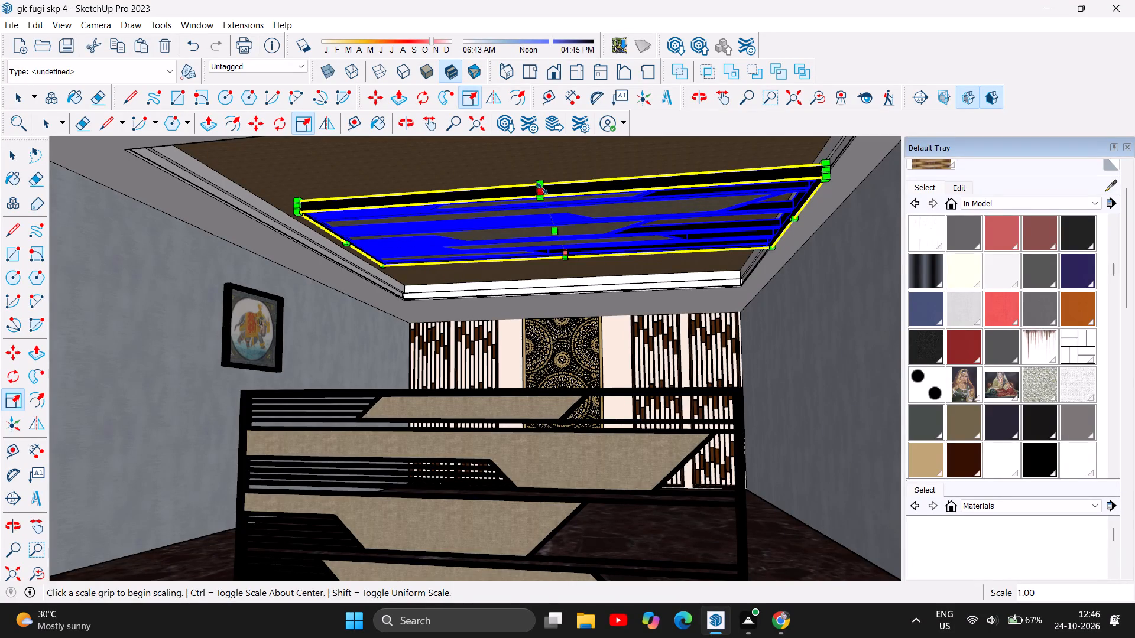
drag(542, 188, 534, 152)
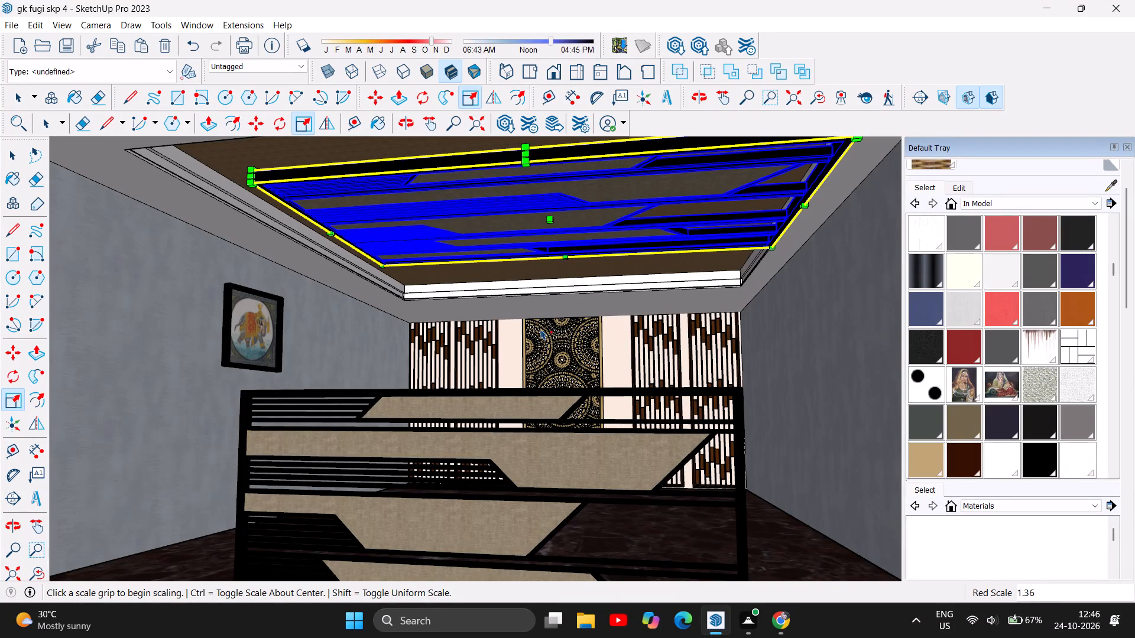
scroll(556, 342, down, 3)
scroll(555, 209, up, 2)
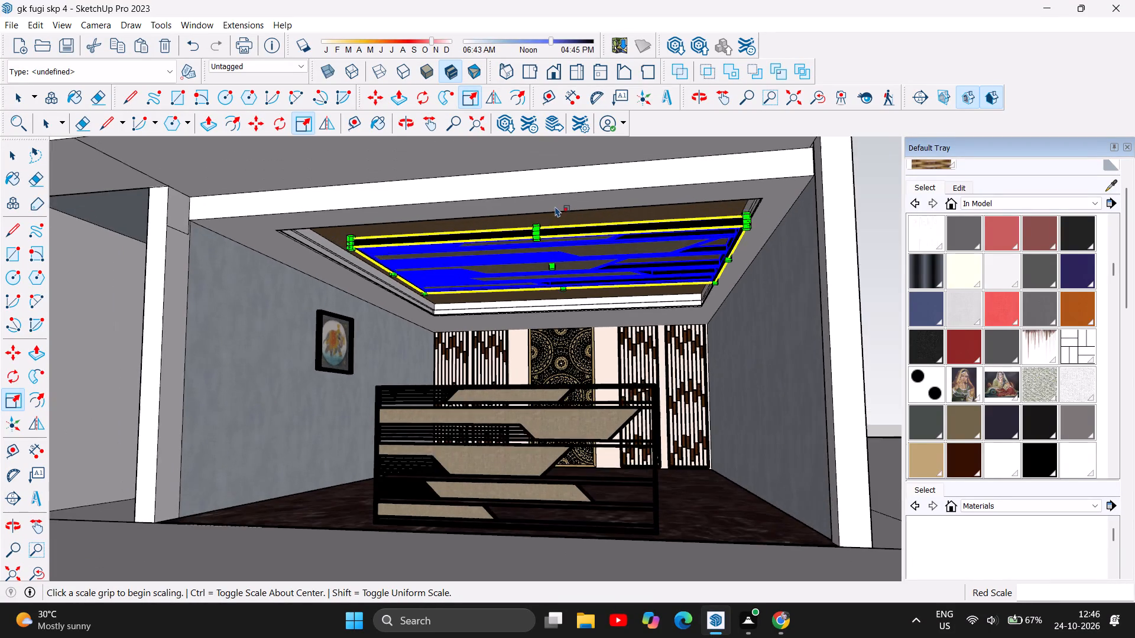
scroll(555, 206, up, 8)
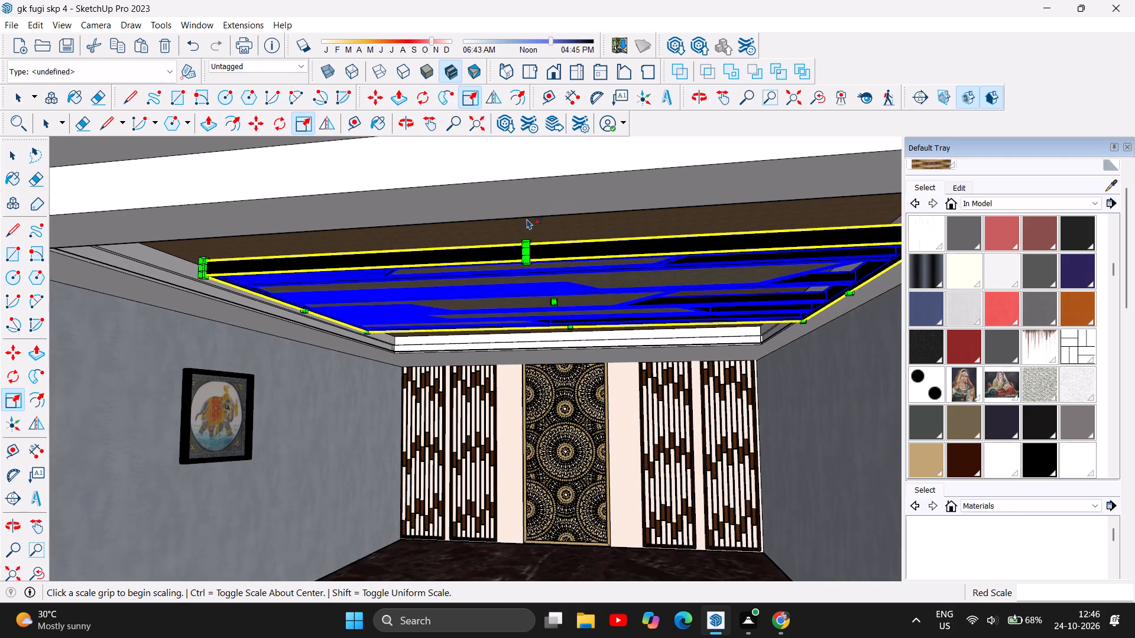
scroll(527, 219, up, 1)
drag(526, 250, 524, 234)
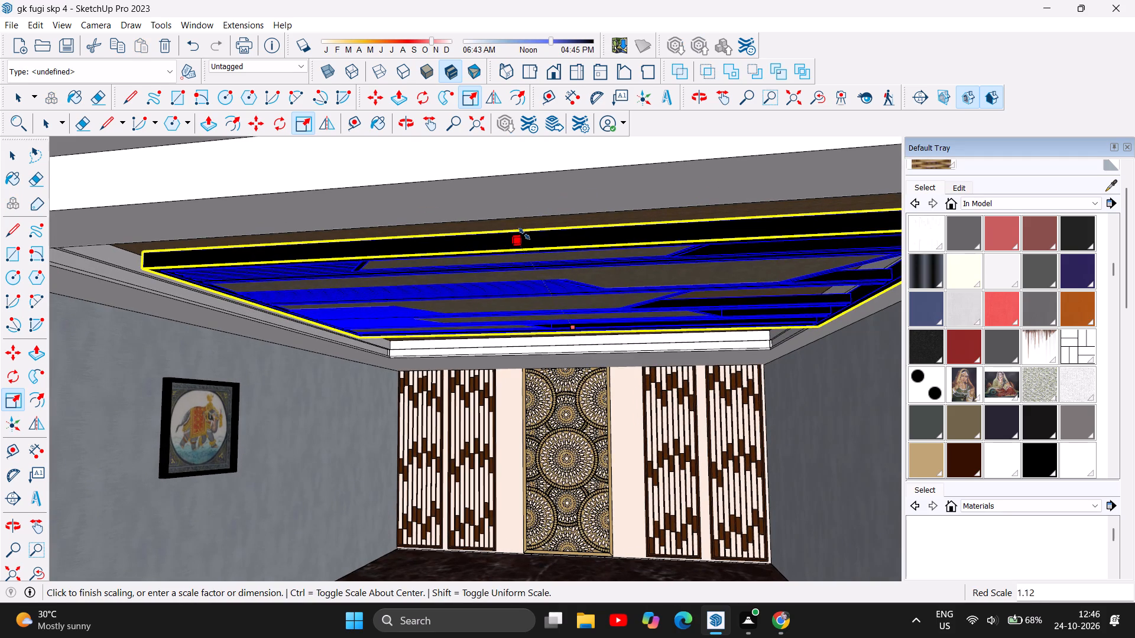
drag(524, 234, 521, 210)
Examine how the stretched ceiling panel fits the recess's edges near the patterned wall, leaving the panel deselected.
scroll(503, 294, down, 2)
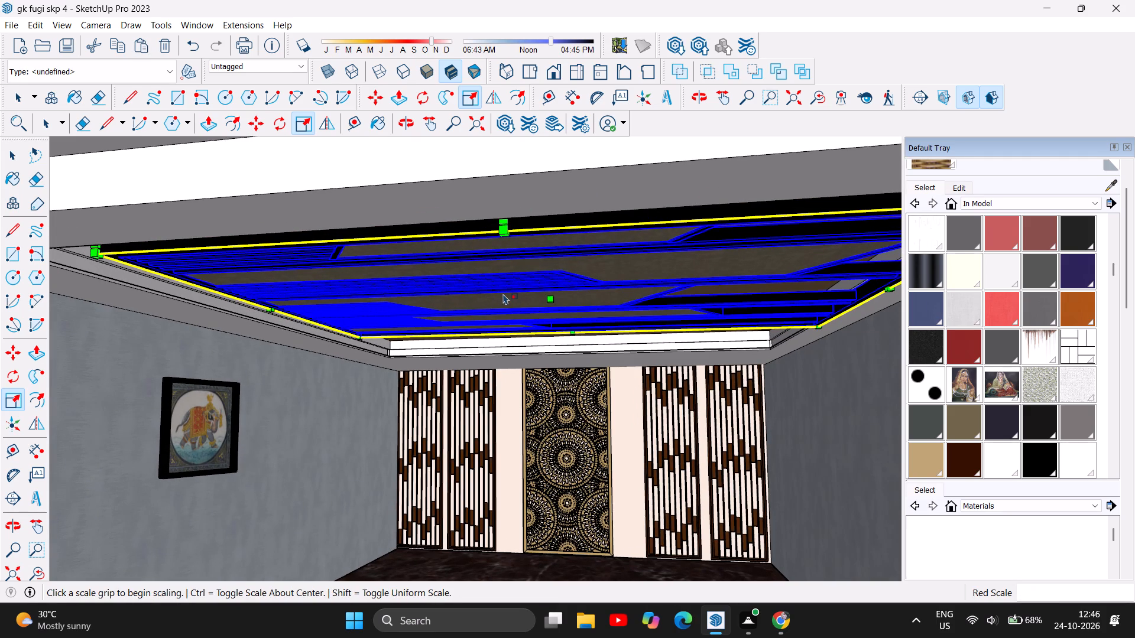
scroll(599, 409, up, 4)
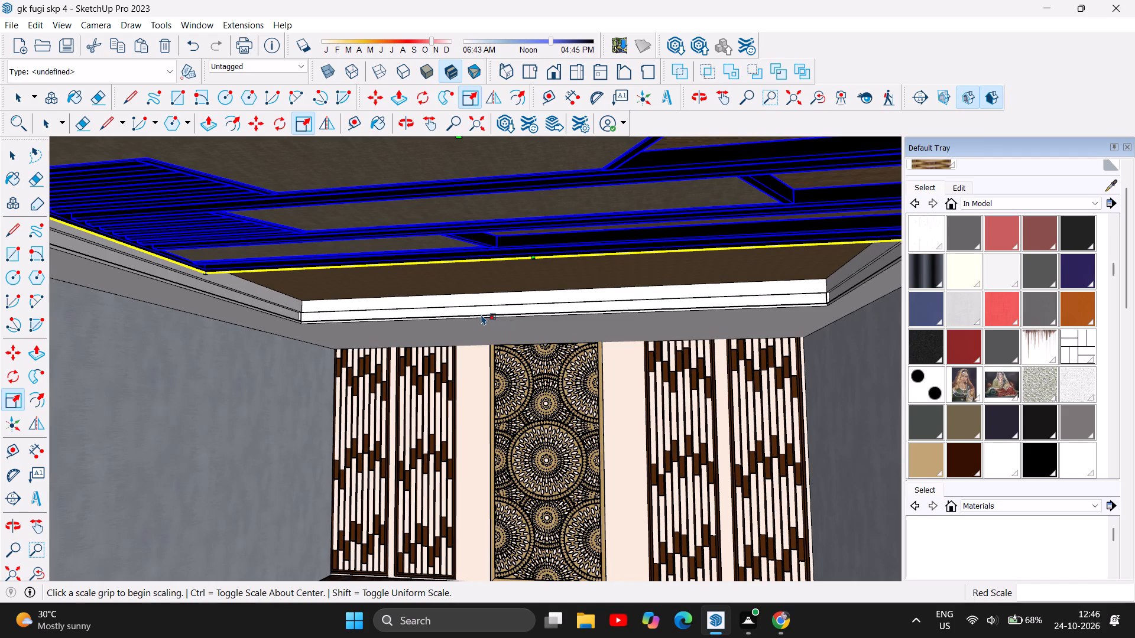
scroll(481, 314, down, 1)
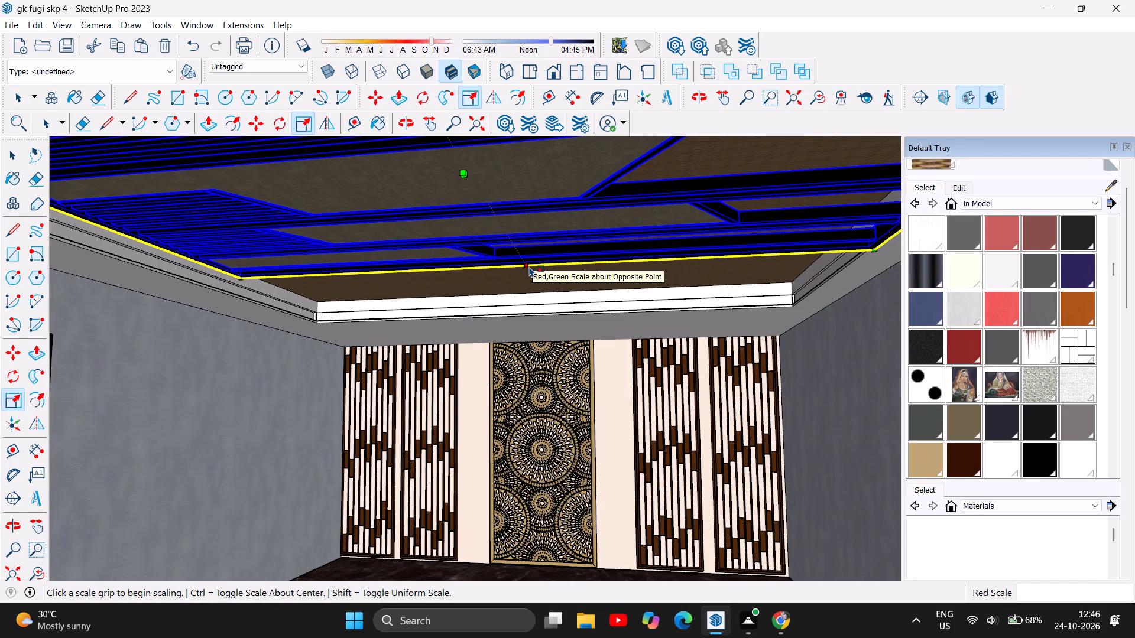
scroll(529, 266, up, 18)
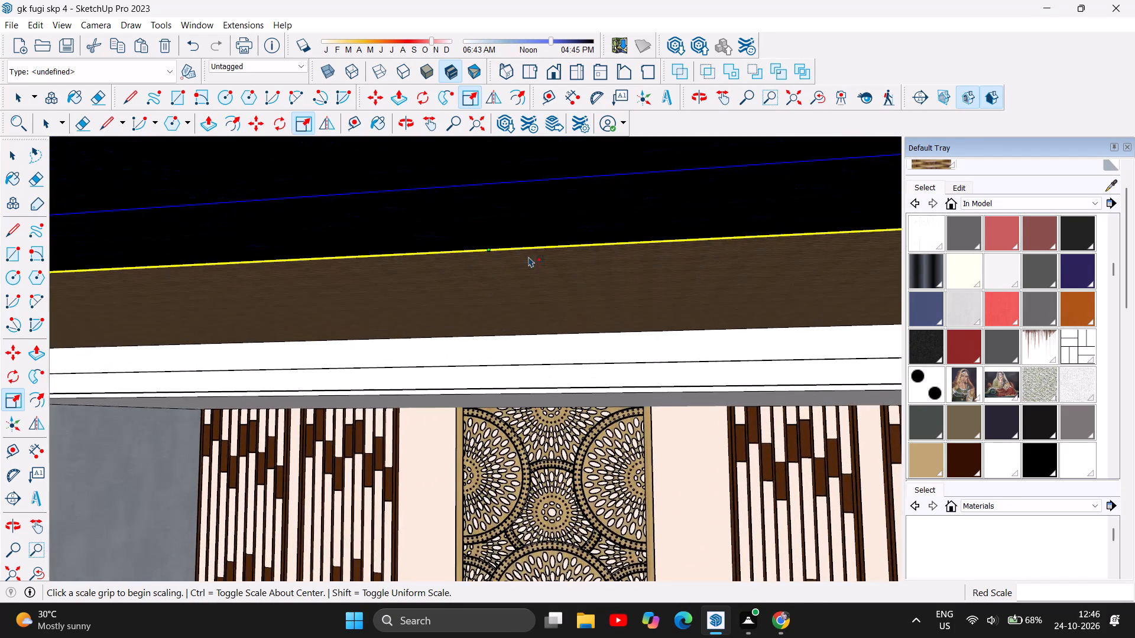
scroll(481, 361, down, 10)
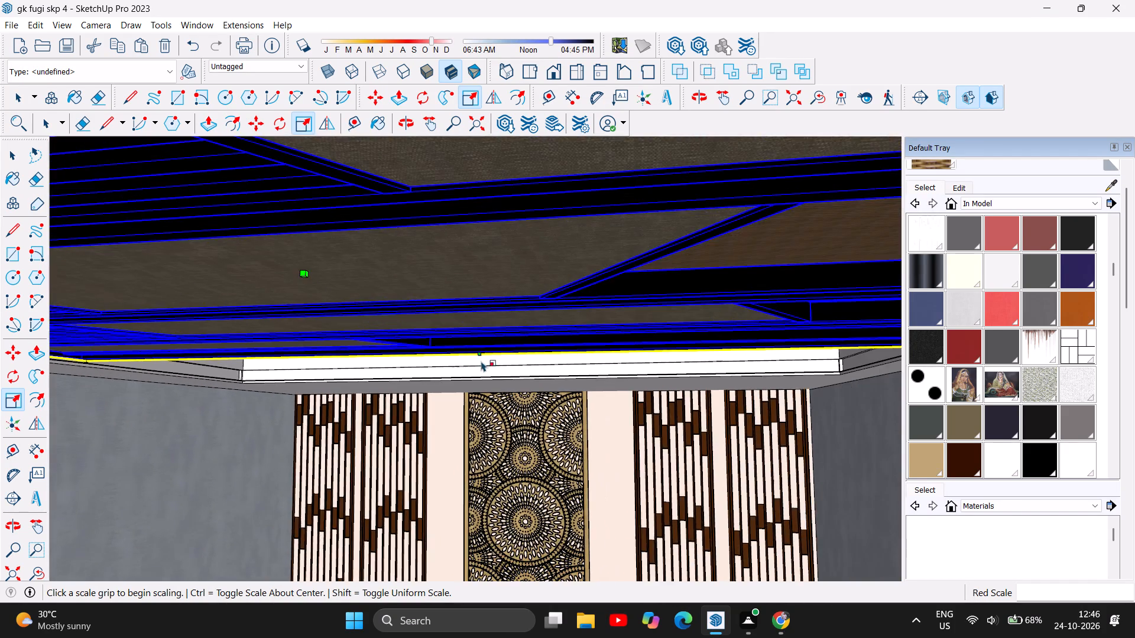
scroll(480, 360, down, 17)
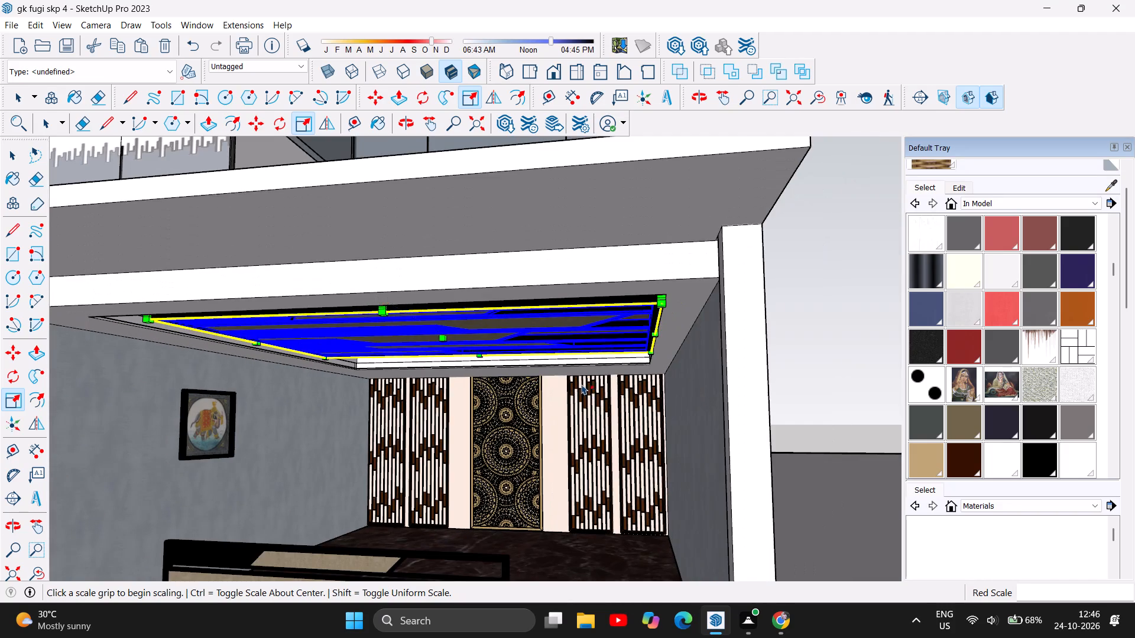
scroll(581, 384, down, 3)
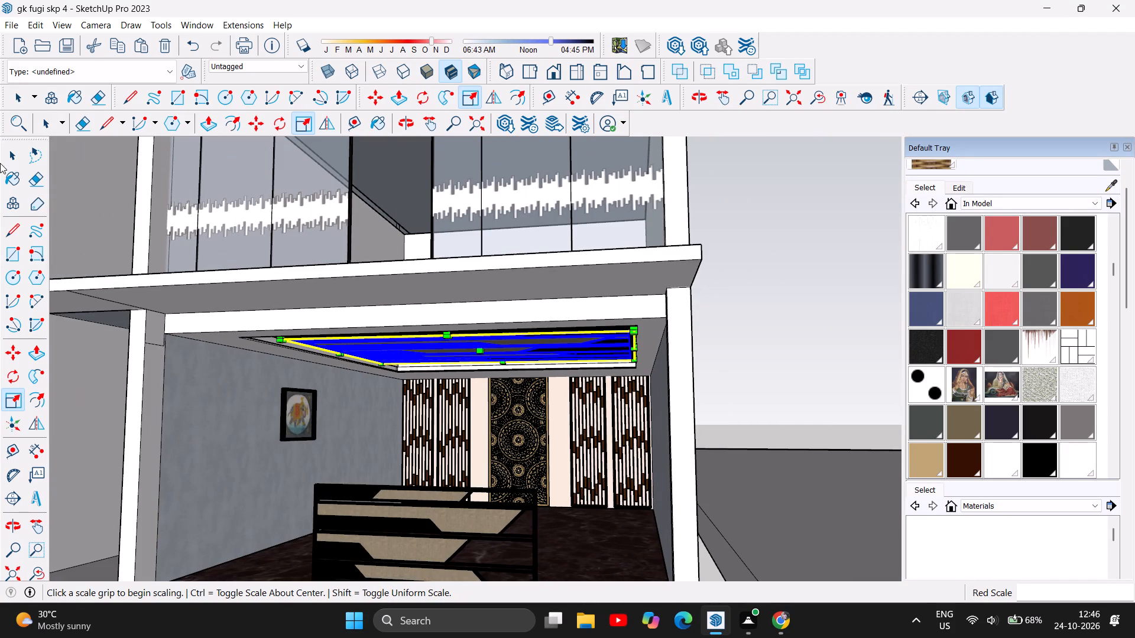
click(9, 155)
click(825, 294)
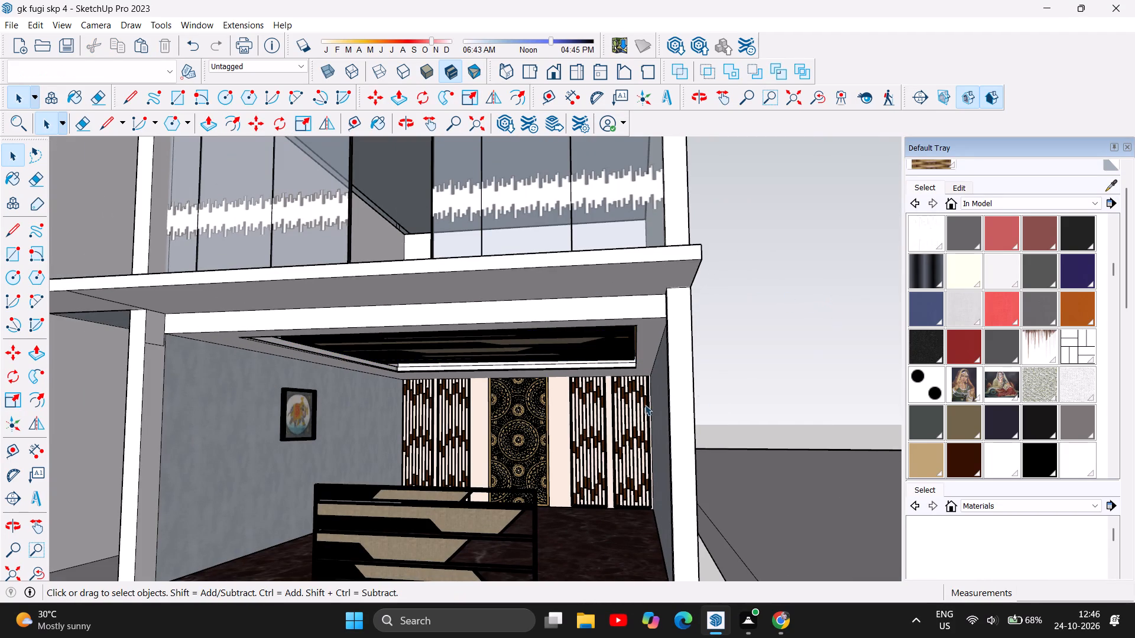
scroll(533, 418, up, 6)
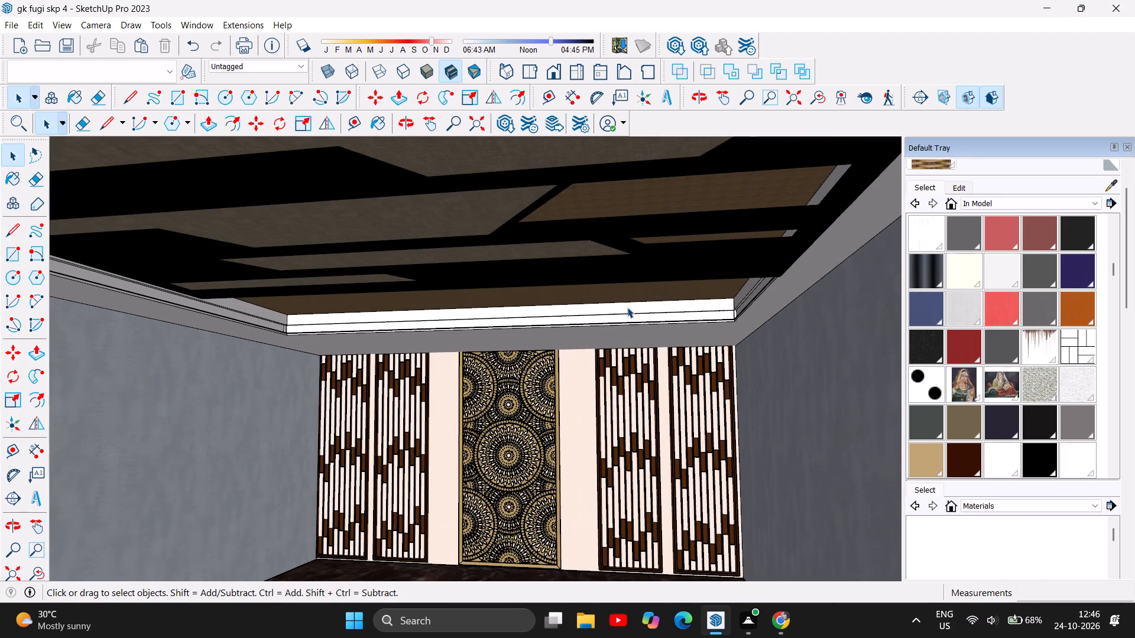
scroll(651, 302, up, 2)
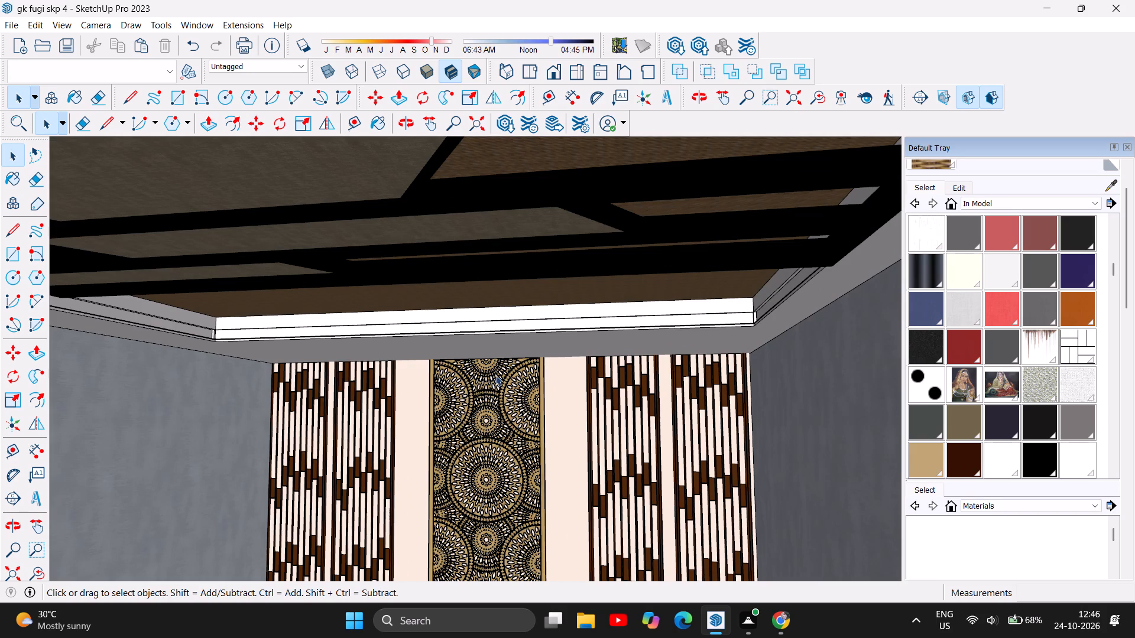
click(410, 126)
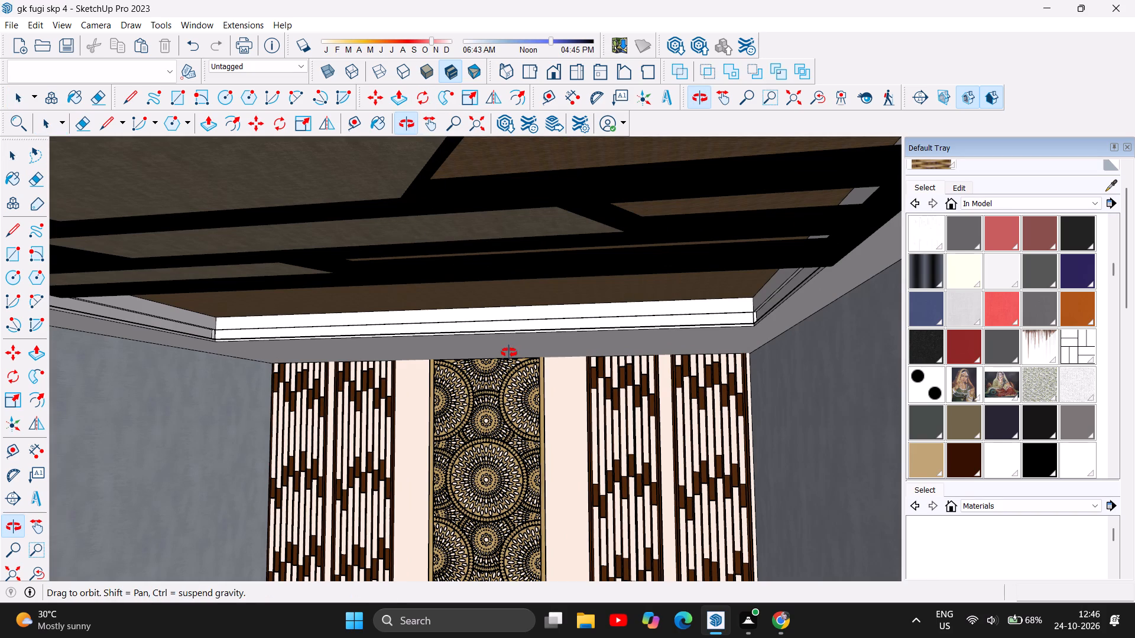
drag(500, 346, 515, 343)
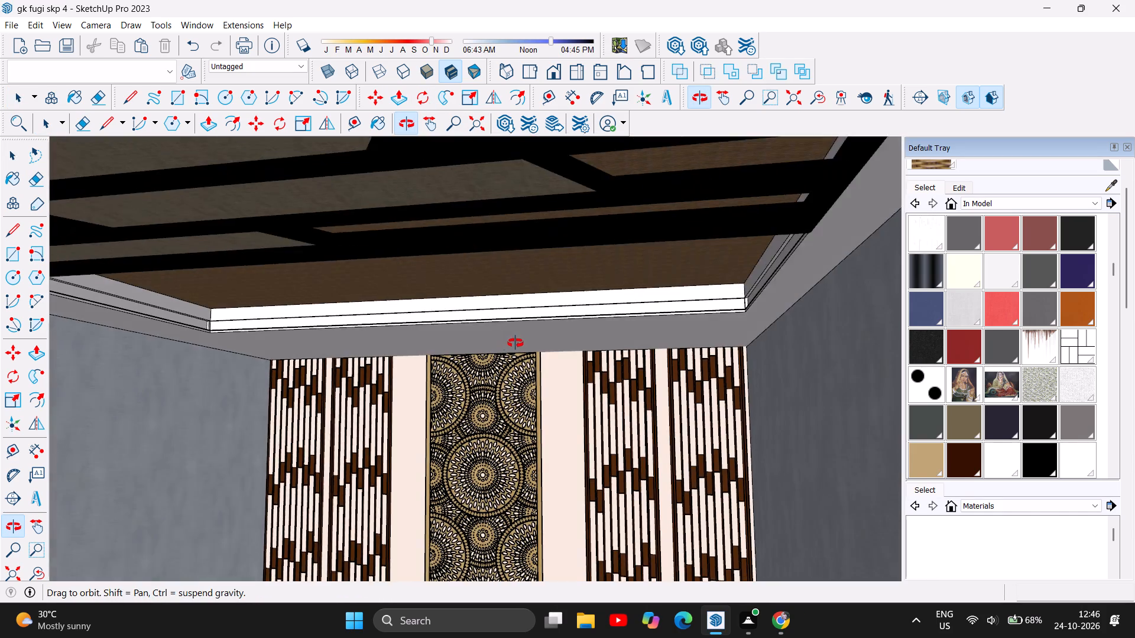
drag(515, 343, 517, 343)
scroll(480, 474, up, 4)
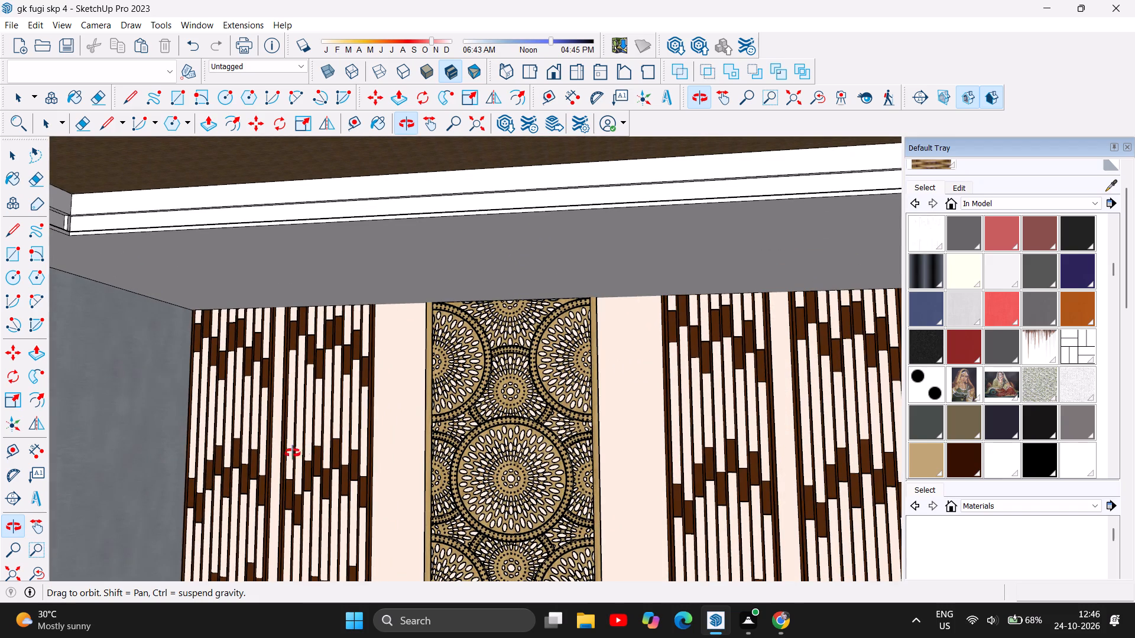
Examine the brown slatted panels and the gold circular-patterned panel on the room's back wall up close.
drag(209, 433, 246, 422)
scroll(259, 442, up, 1)
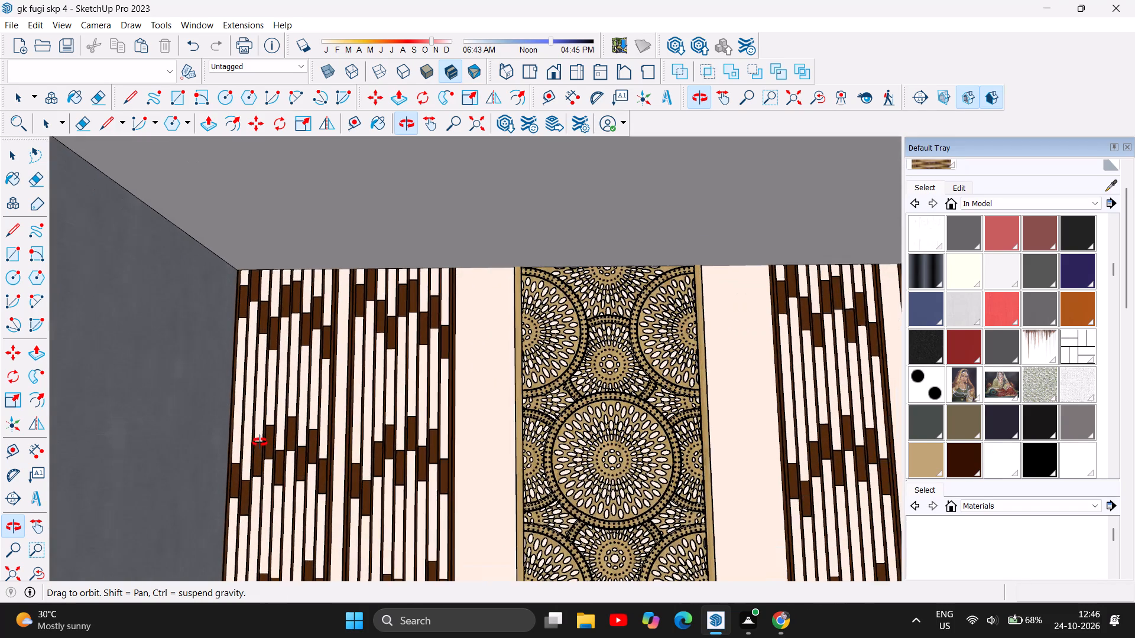
scroll(260, 442, up, 4)
drag(303, 471, 310, 483)
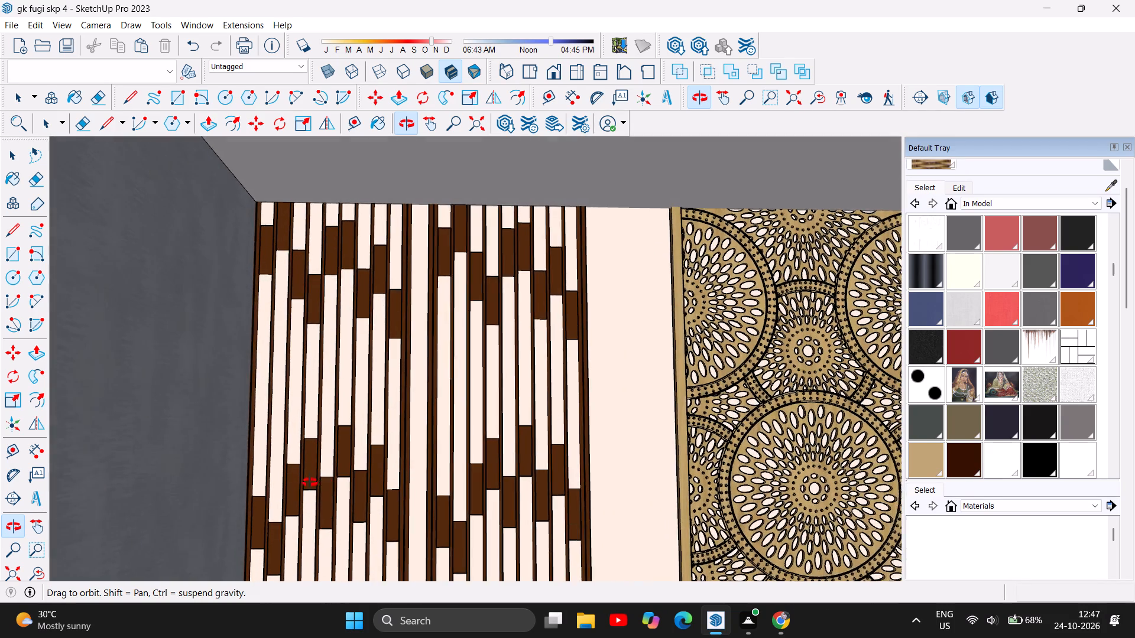
drag(310, 483, 215, 478)
drag(617, 516, 515, 509)
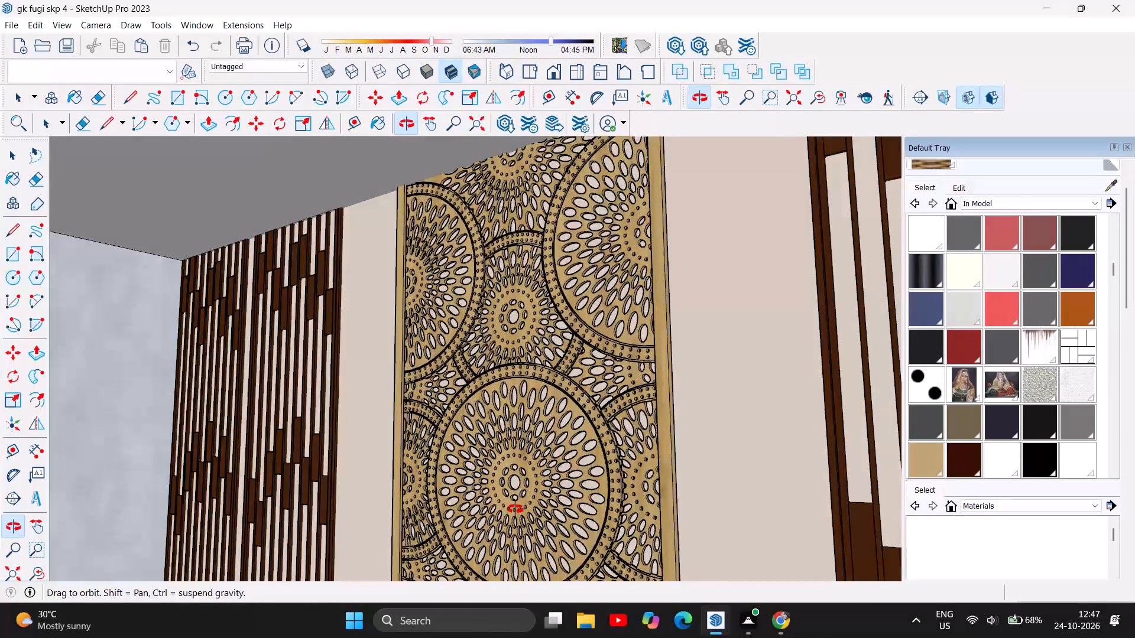
drag(515, 509, 504, 512)
scroll(128, 465, up, 2)
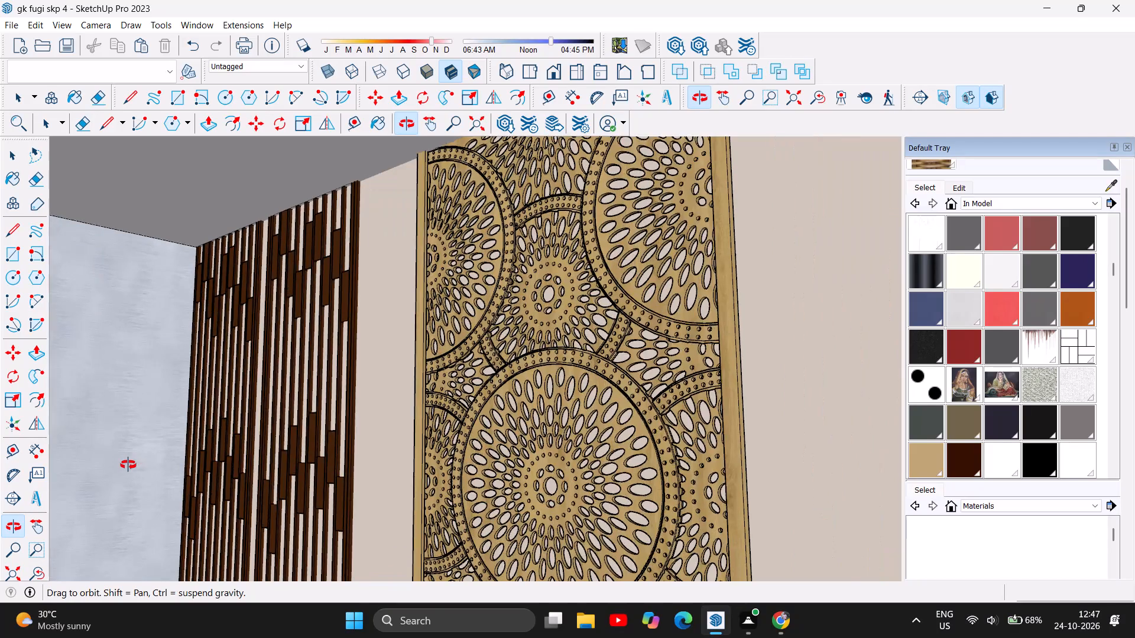
drag(160, 486, 133, 479)
scroll(133, 480, up, 1)
drag(213, 490, 222, 496)
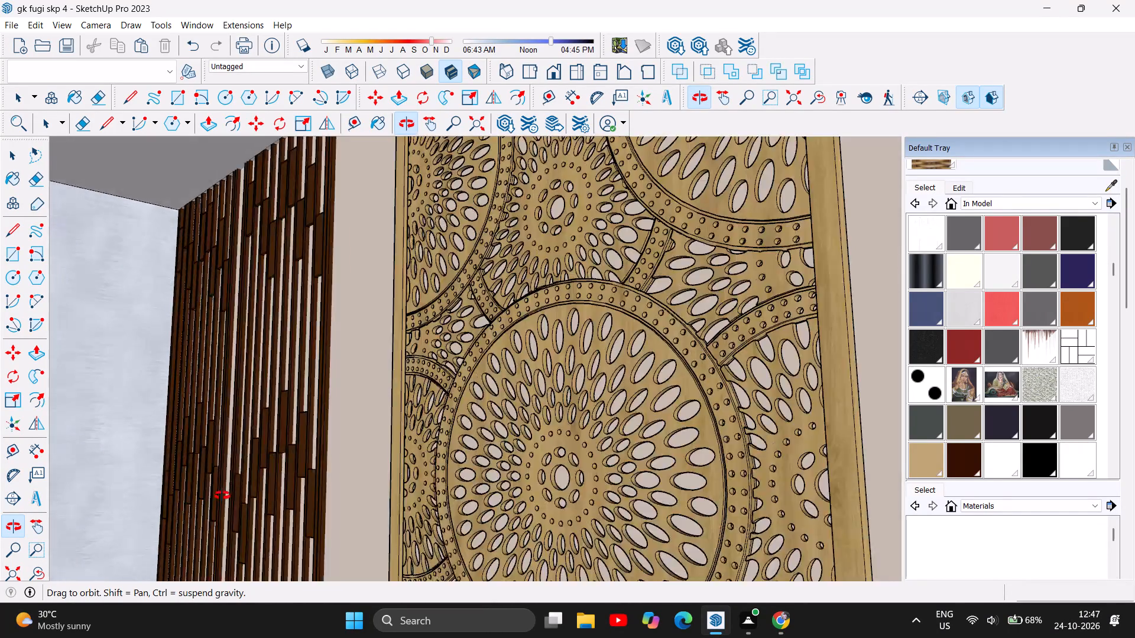
Leave the room's interior and fit the entire model in view.
drag(222, 496, 564, 494)
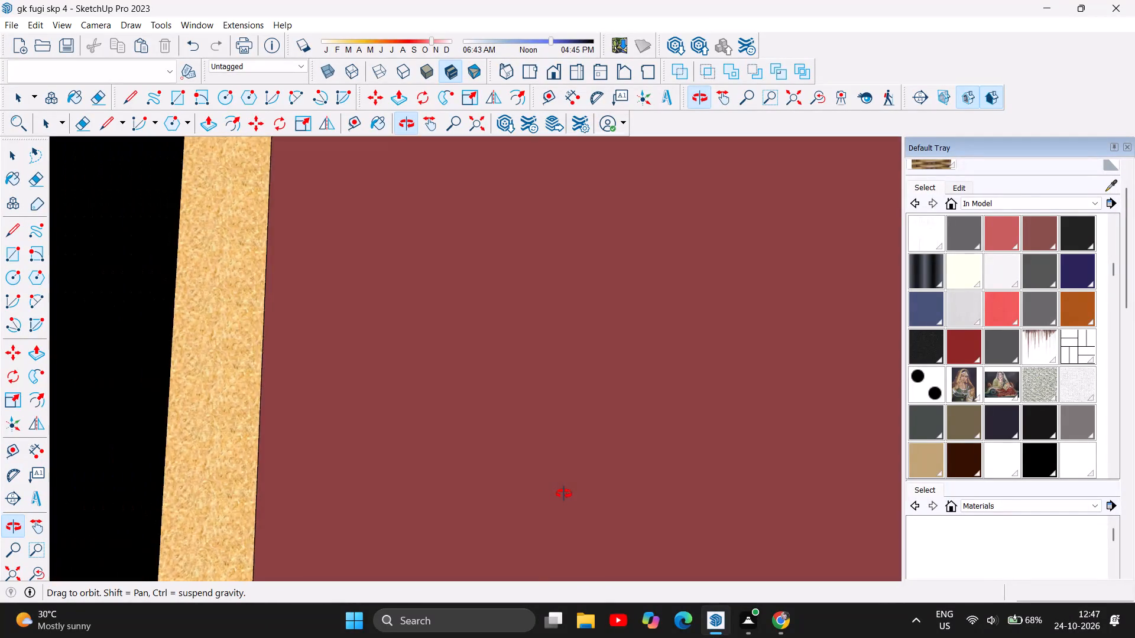
drag(564, 494, 519, 562)
scroll(820, 456, up, 1)
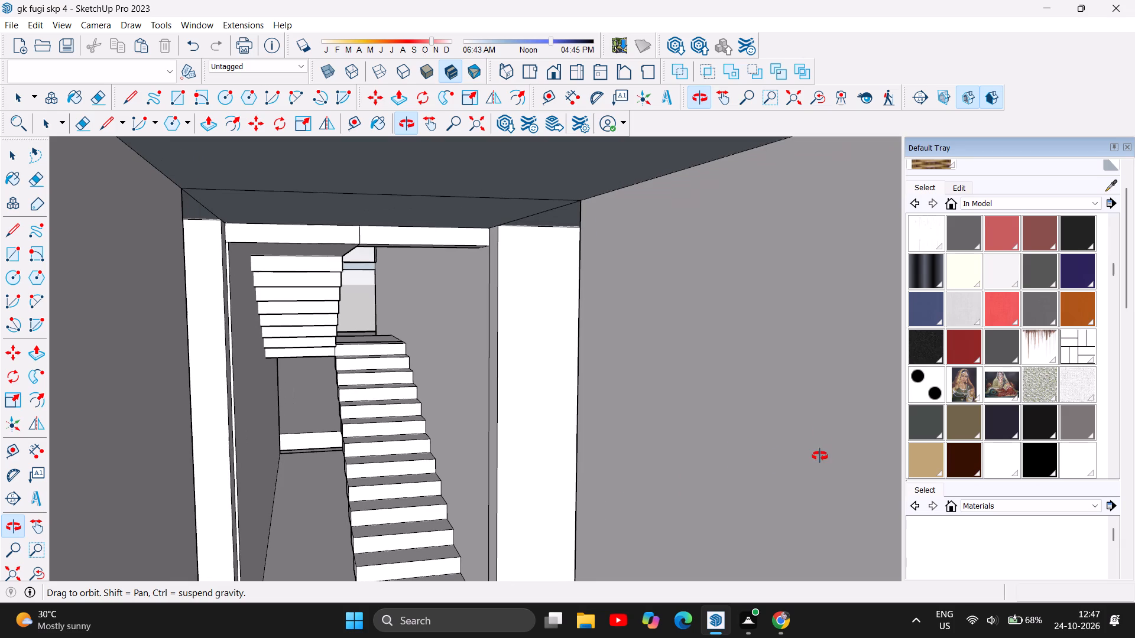
drag(414, 532, 570, 578)
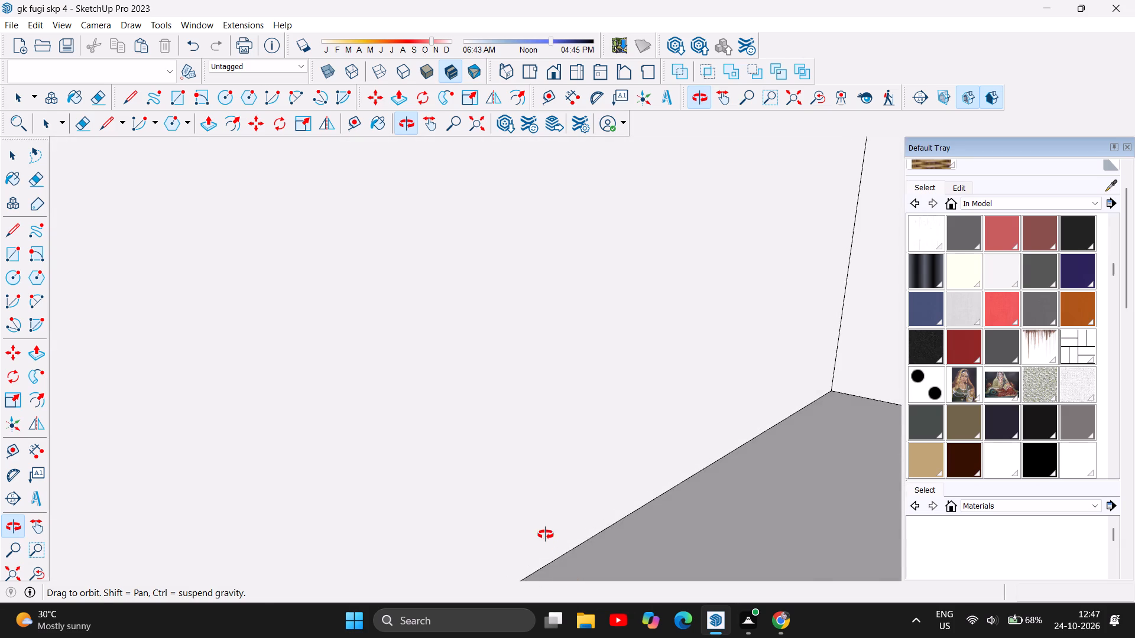
scroll(539, 530, down, 4)
scroll(486, 440, down, 5)
scroll(539, 287, down, 13)
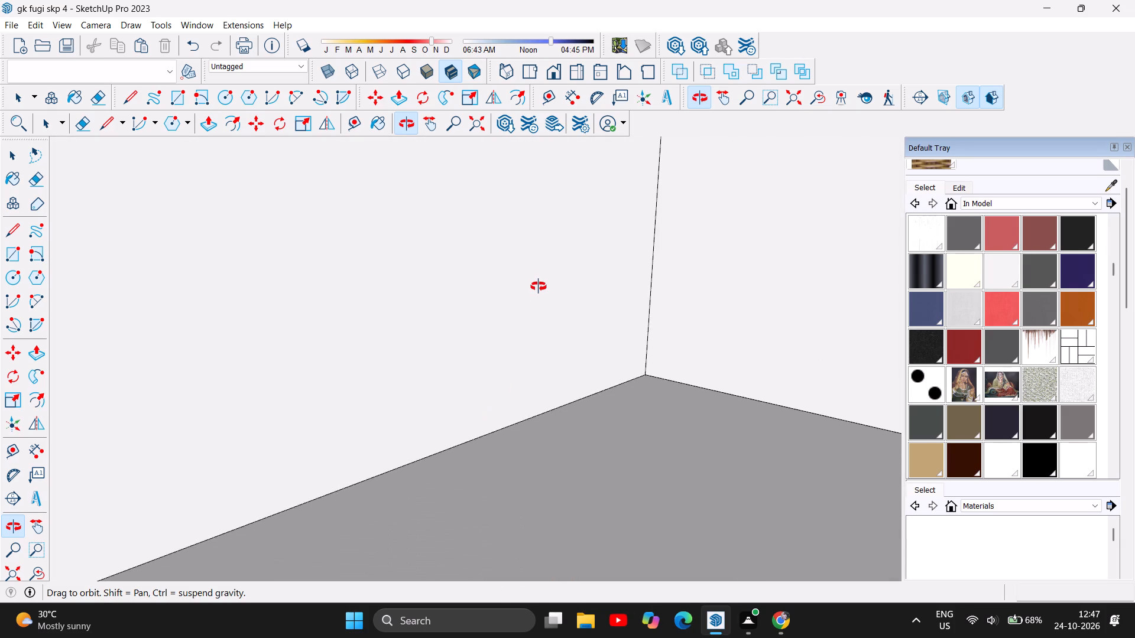
scroll(539, 287, down, 5)
scroll(542, 287, up, 1)
scroll(544, 286, down, 11)
scroll(430, 347, down, 6)
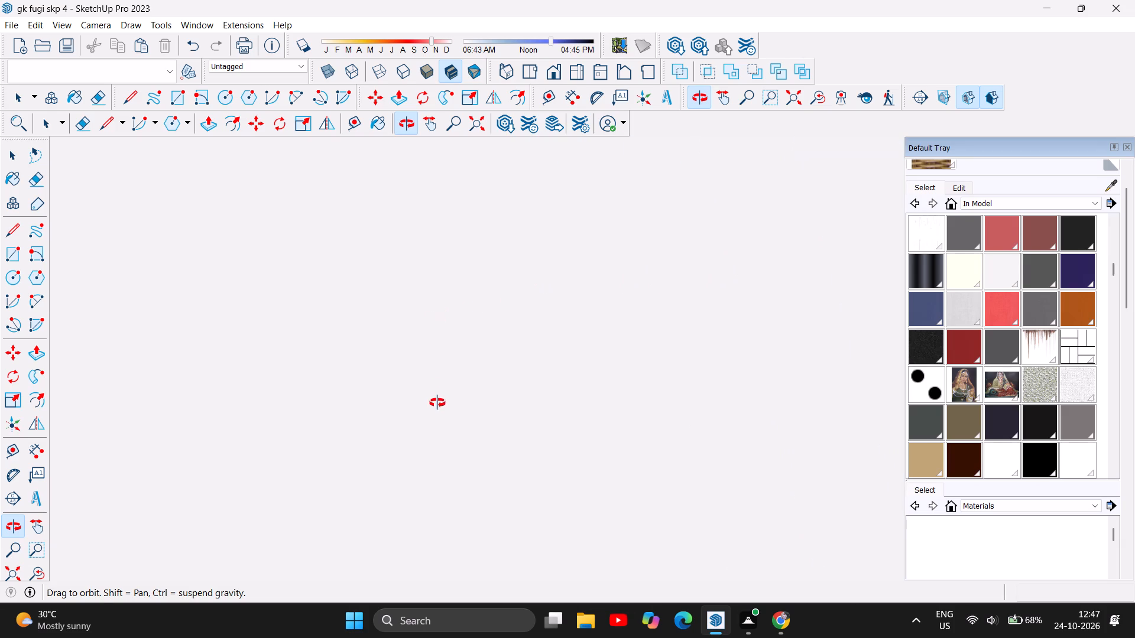
scroll(438, 403, down, 17)
scroll(439, 403, down, 4)
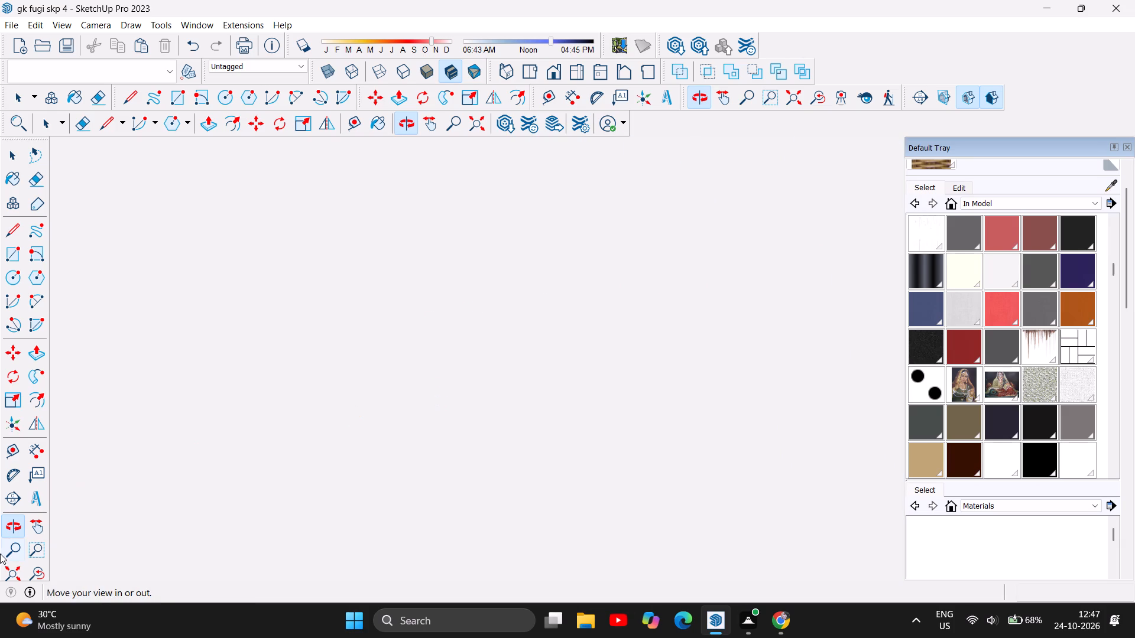
click(7, 573)
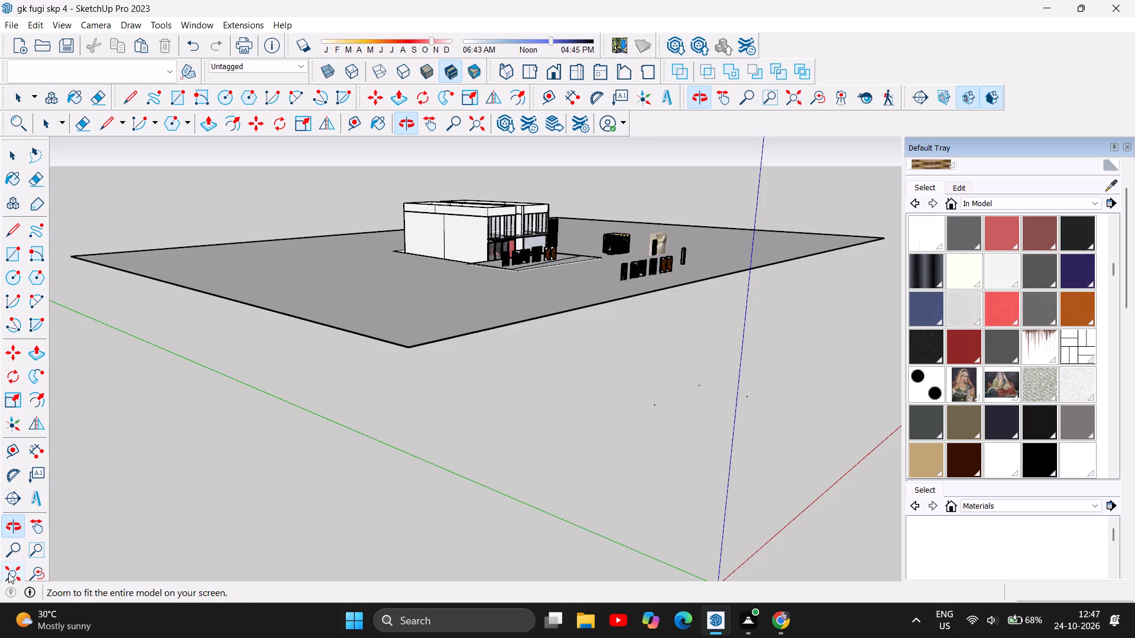
Return to the marble-floored room and examine the flat ceiling panel in its recess together with the patterned back wall.
scroll(581, 179, up, 8)
scroll(557, 231, up, 2)
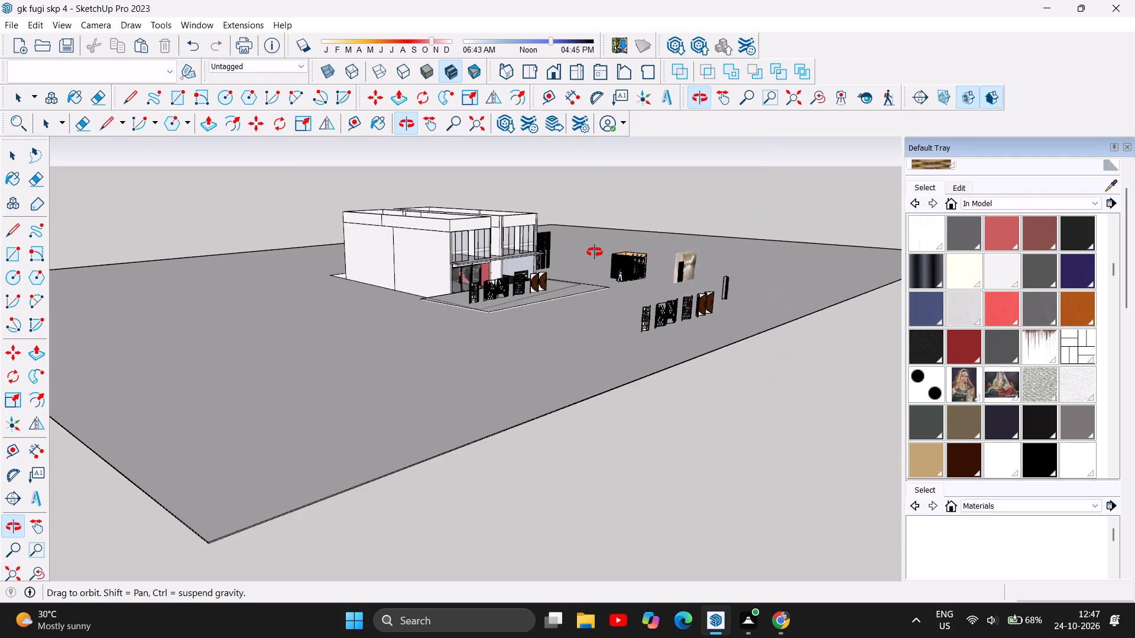
scroll(595, 252, up, 7)
scroll(524, 287, up, 9)
scroll(461, 292, up, 4)
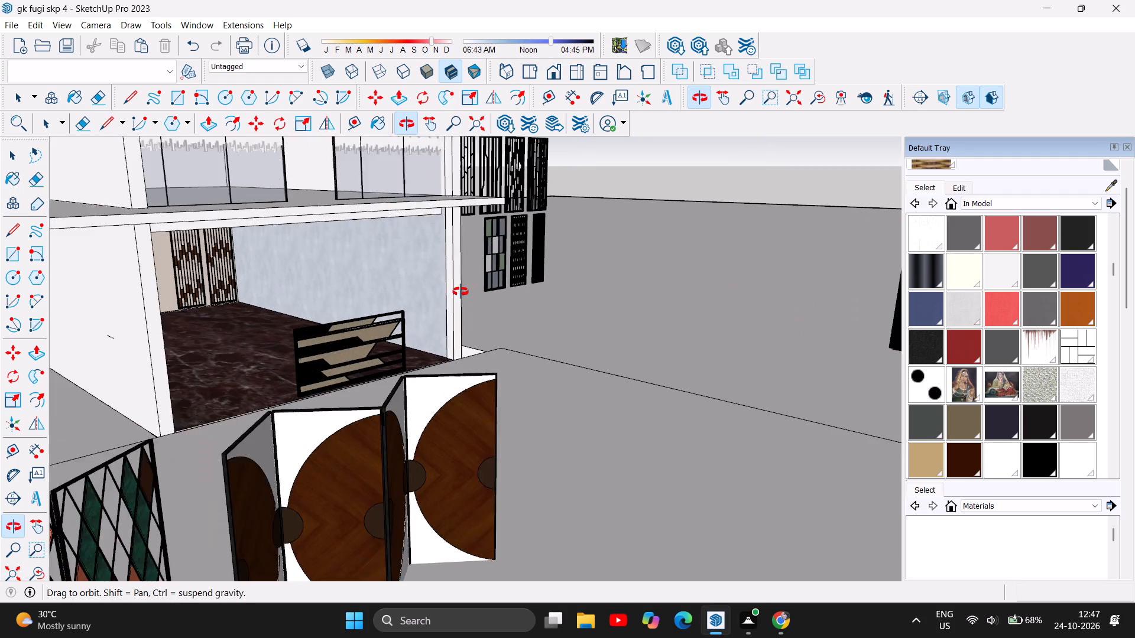
scroll(461, 292, up, 1)
drag(398, 339, 287, 279)
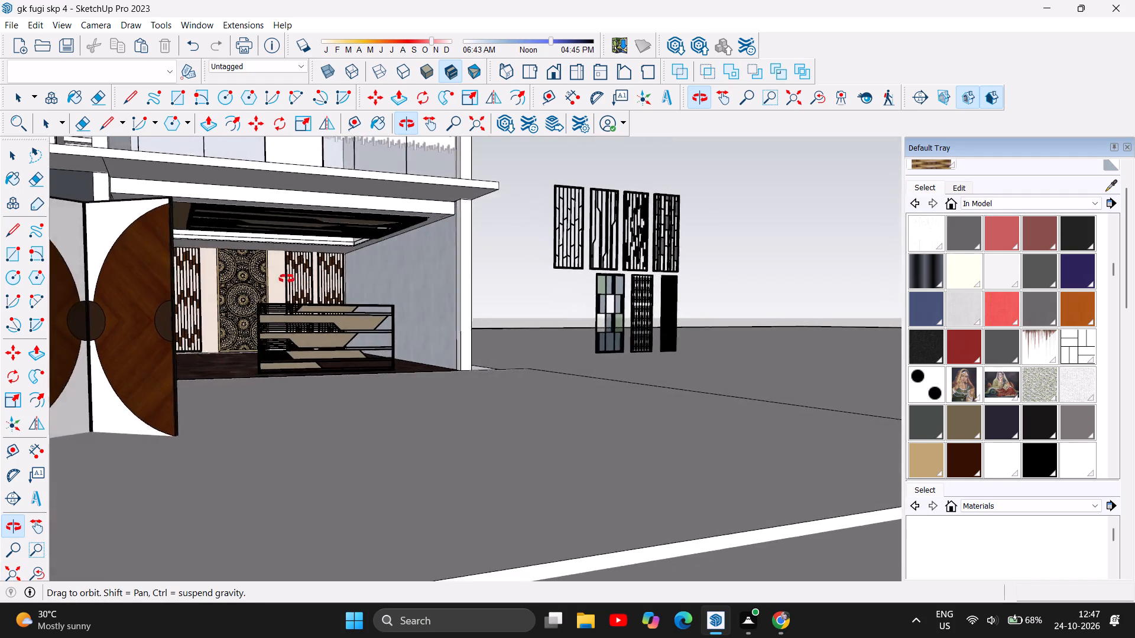
drag(287, 279, 257, 269)
scroll(262, 254, up, 2)
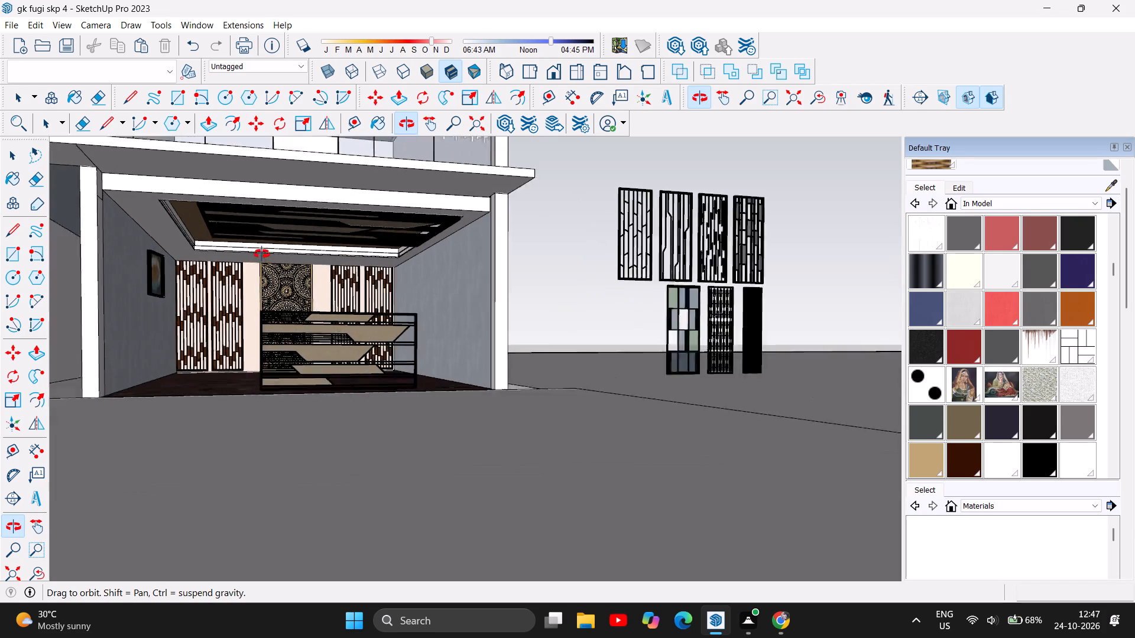
scroll(262, 254, up, 5)
drag(238, 332, 250, 331)
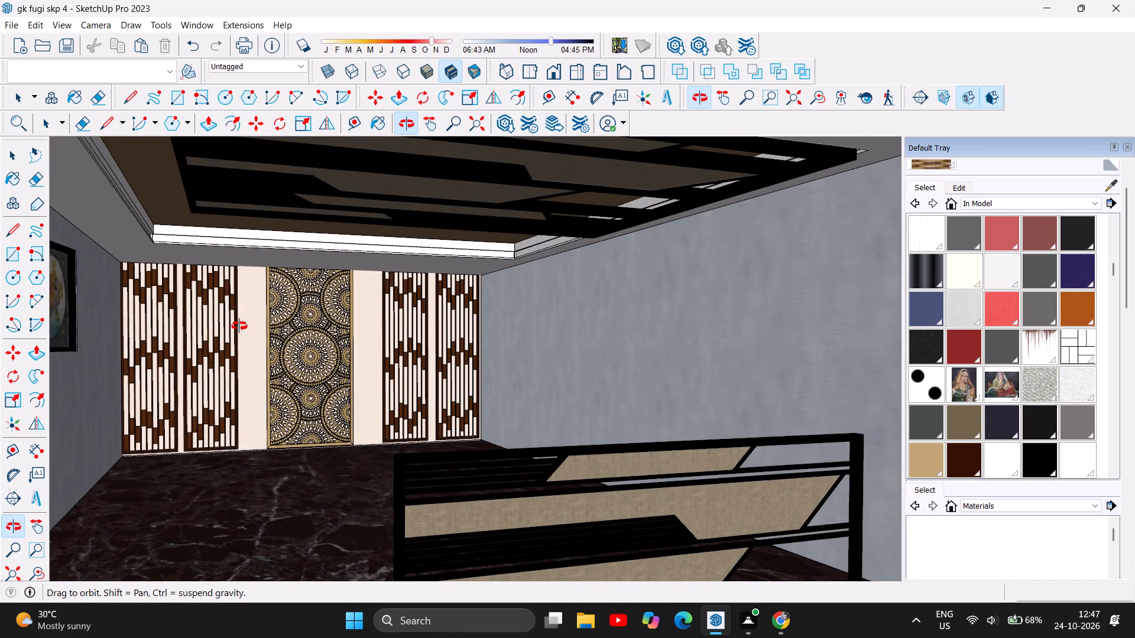
scroll(239, 326, up, 2)
drag(170, 310, 188, 323)
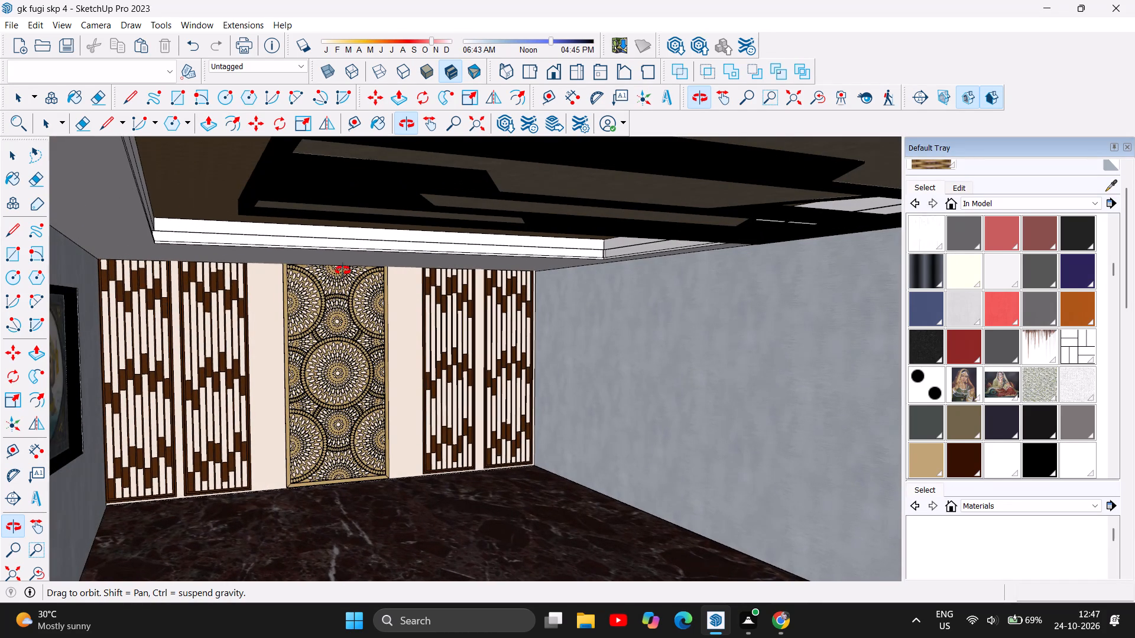
drag(244, 216, 260, 232)
Examine the gold circular-patterned panel and the brown slatted panels up close where the back wall meets the side wall.
scroll(263, 225, up, 6)
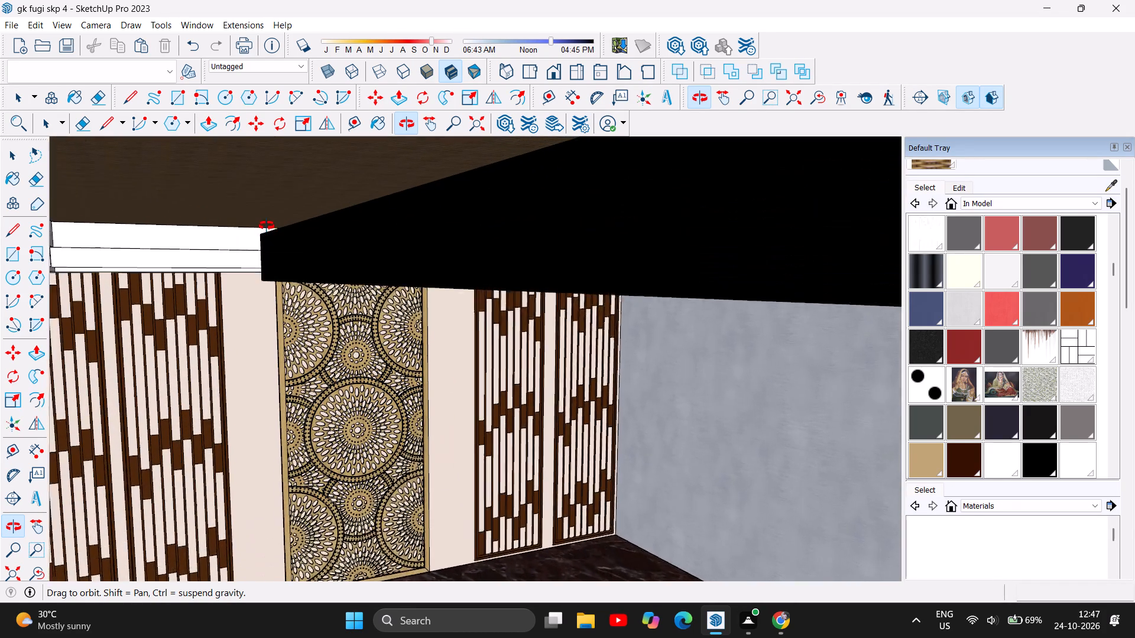
scroll(267, 226, up, 1)
drag(252, 314, 262, 303)
click(386, 359)
drag(496, 329, 533, 328)
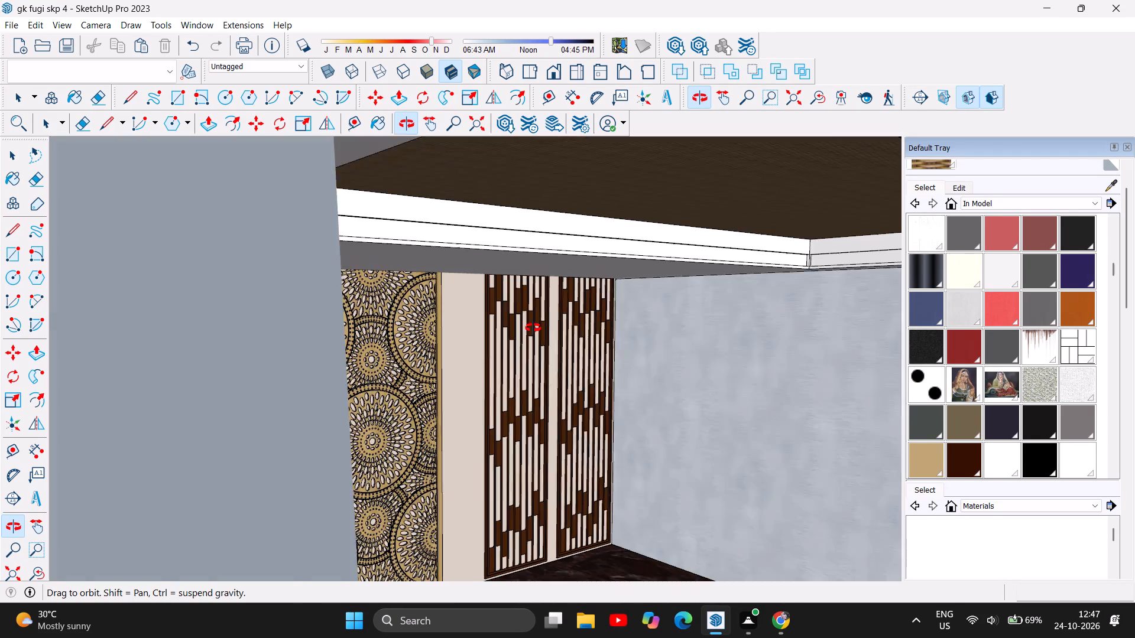
drag(533, 328, 527, 327)
scroll(662, 320, up, 3)
drag(566, 376, 582, 377)
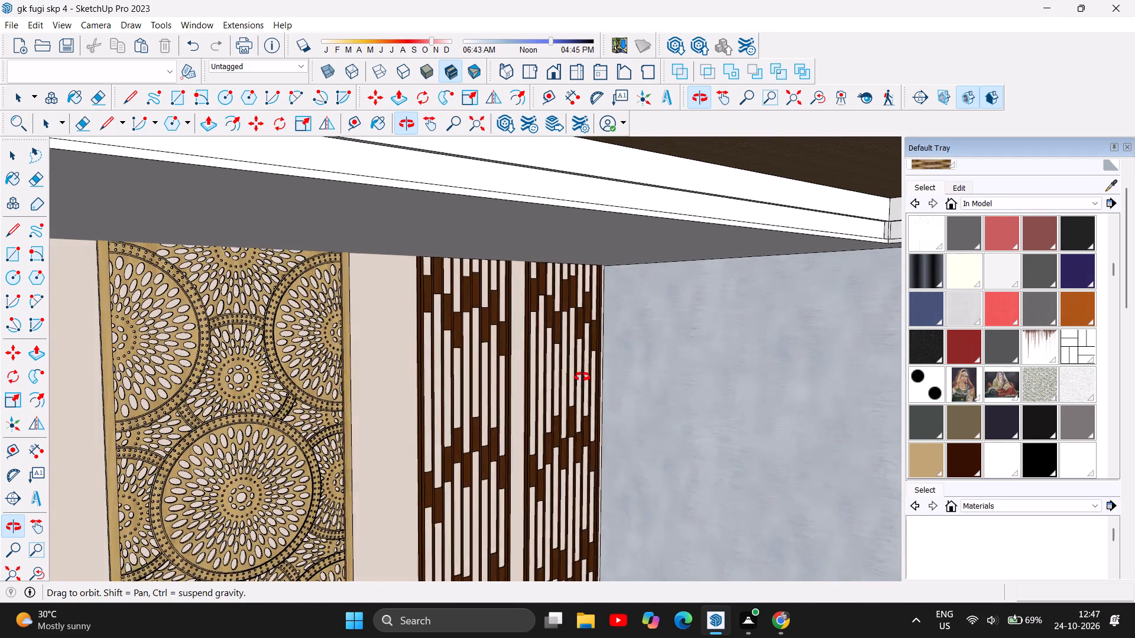
drag(582, 377, 682, 361)
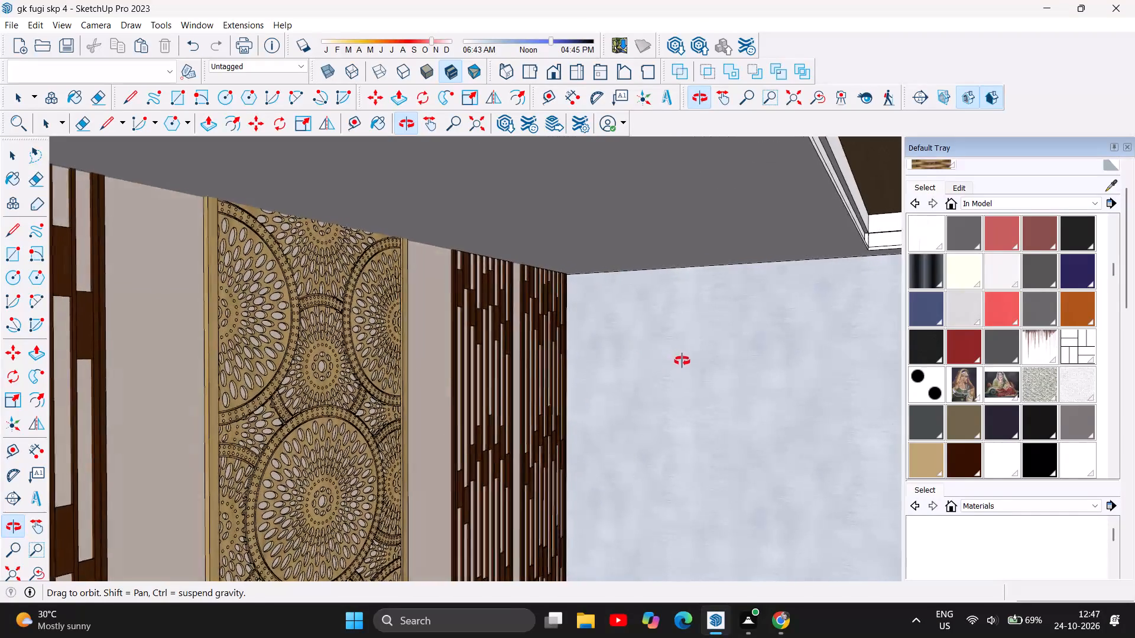
drag(682, 361, 686, 364)
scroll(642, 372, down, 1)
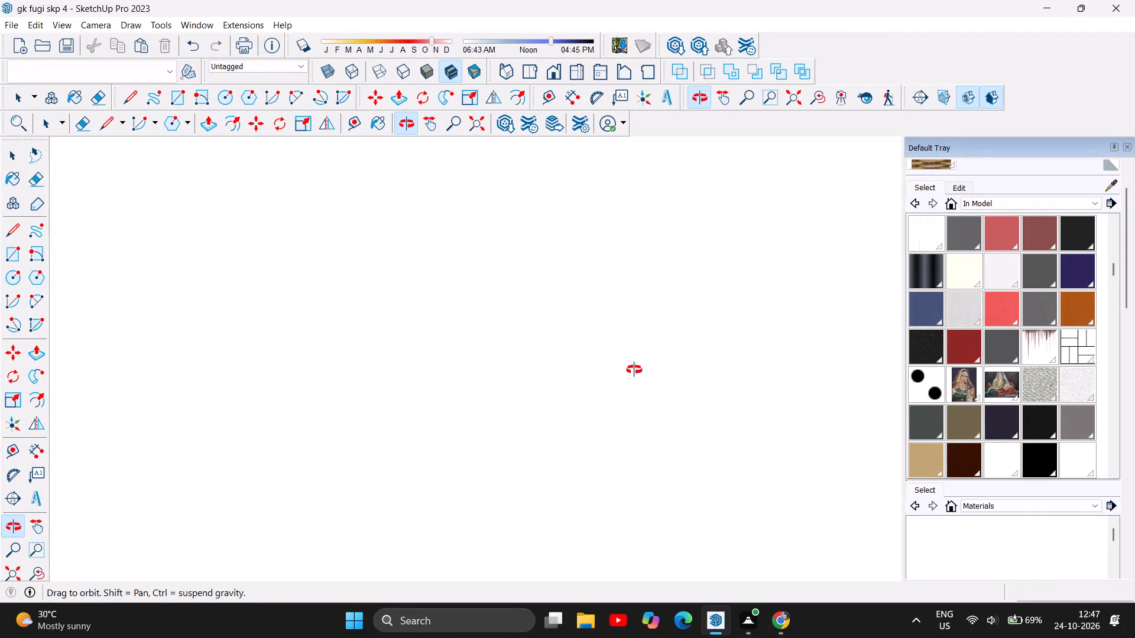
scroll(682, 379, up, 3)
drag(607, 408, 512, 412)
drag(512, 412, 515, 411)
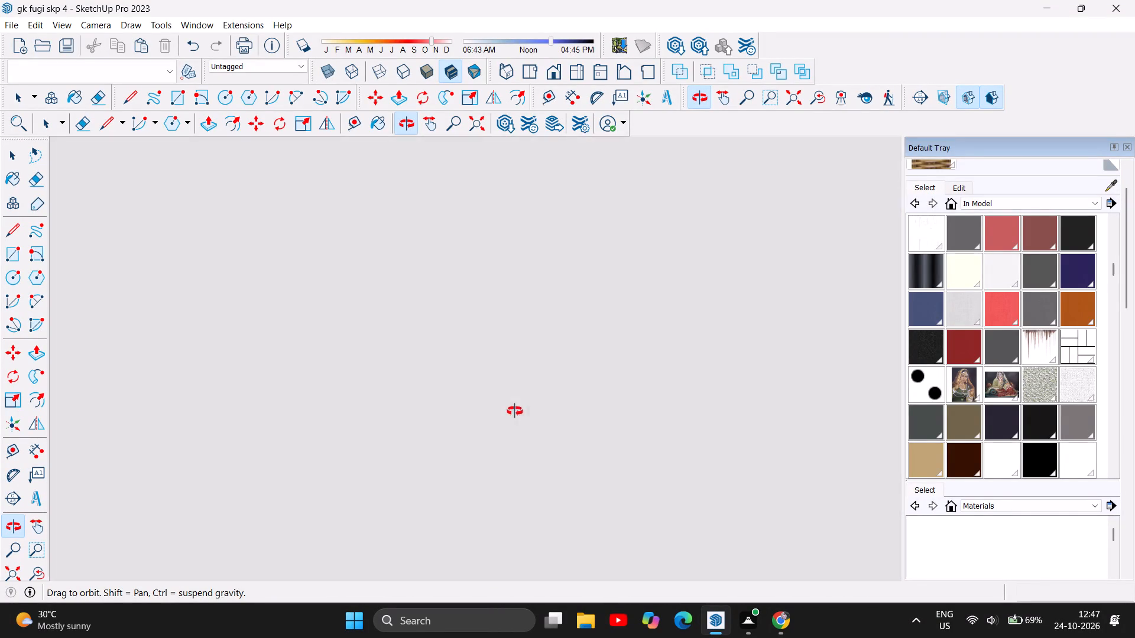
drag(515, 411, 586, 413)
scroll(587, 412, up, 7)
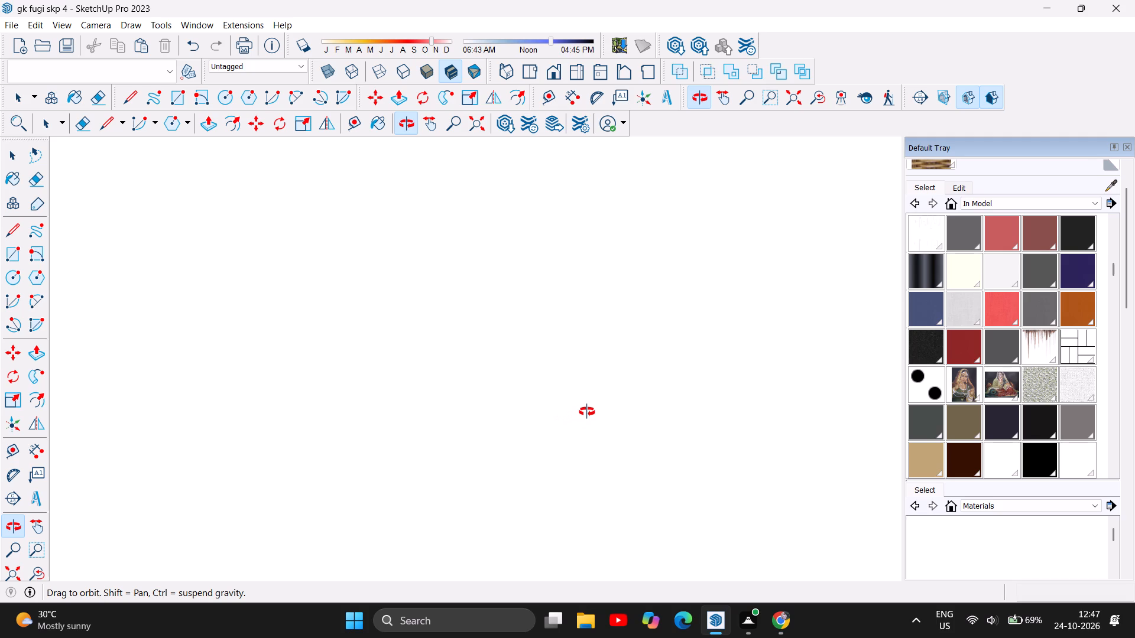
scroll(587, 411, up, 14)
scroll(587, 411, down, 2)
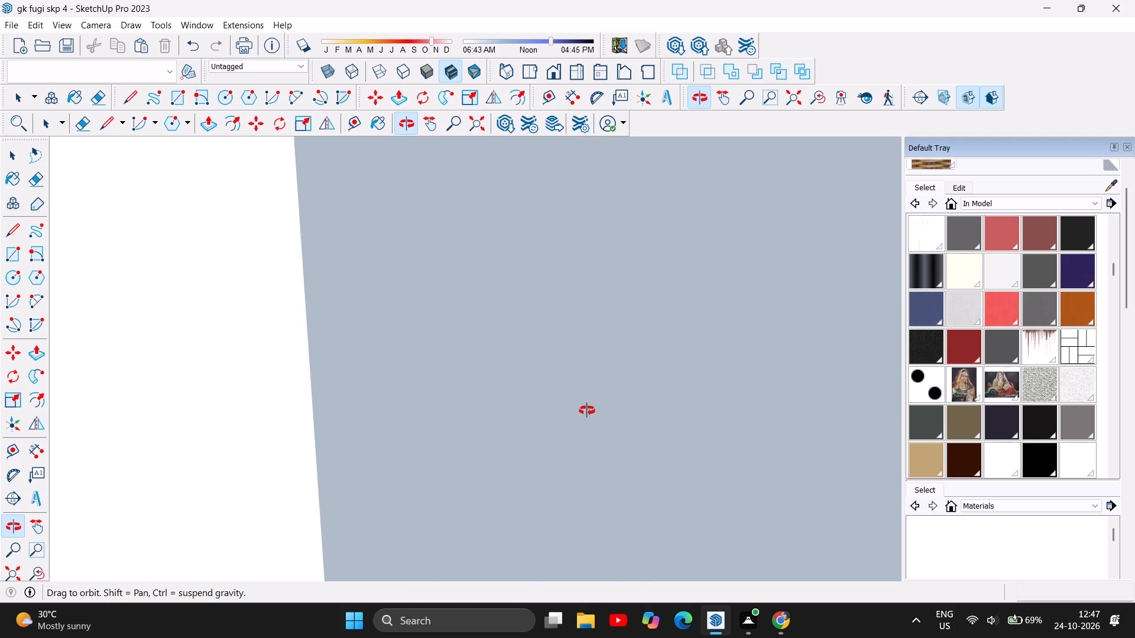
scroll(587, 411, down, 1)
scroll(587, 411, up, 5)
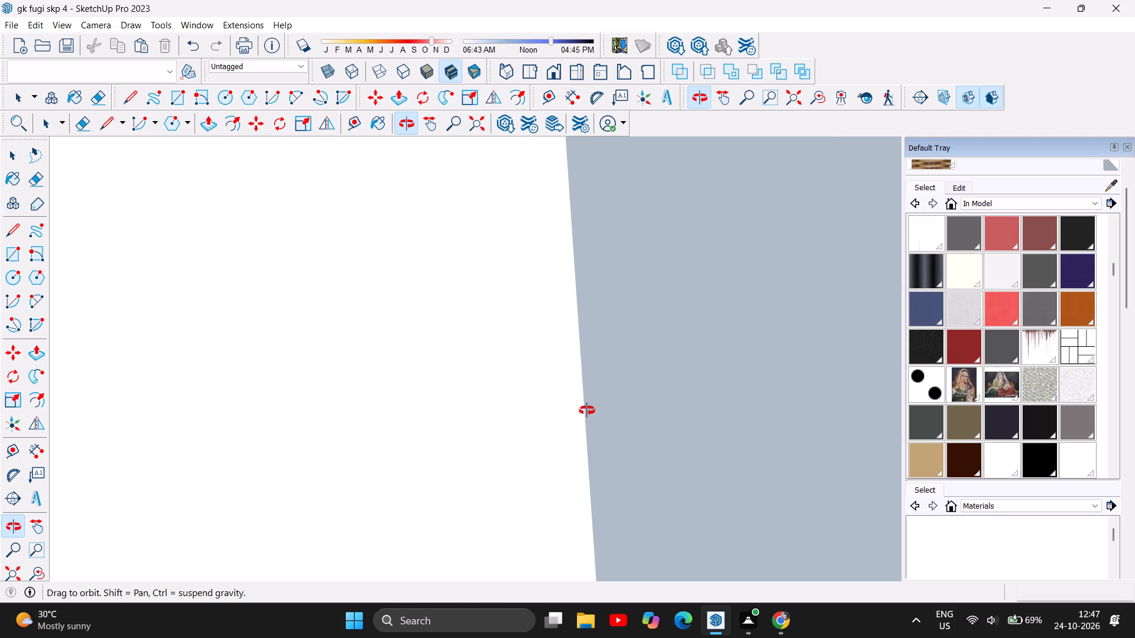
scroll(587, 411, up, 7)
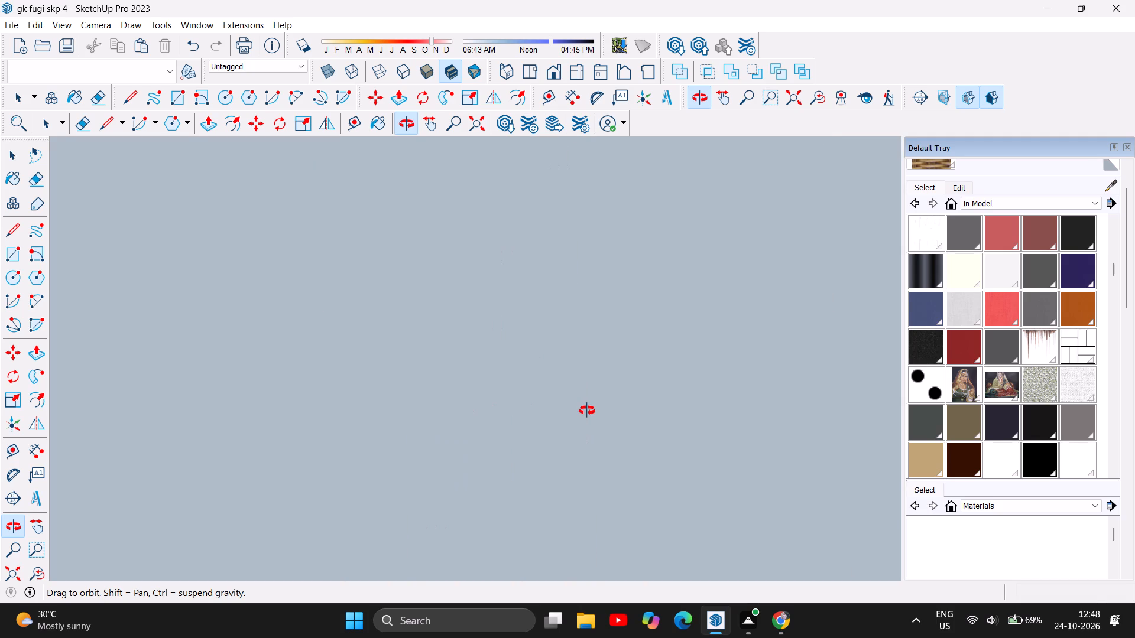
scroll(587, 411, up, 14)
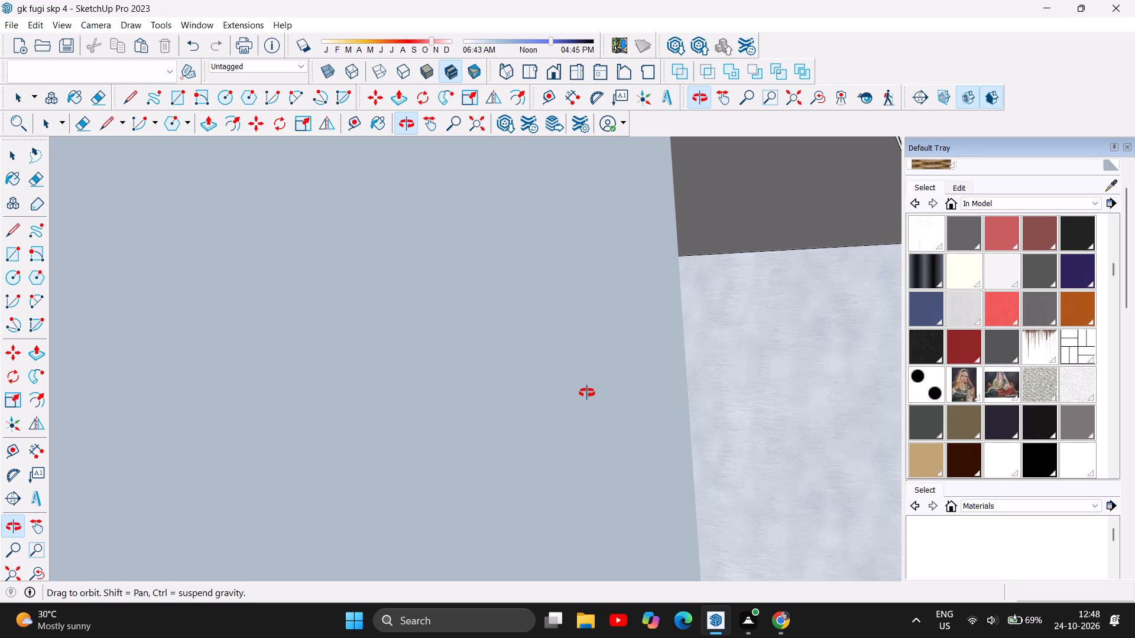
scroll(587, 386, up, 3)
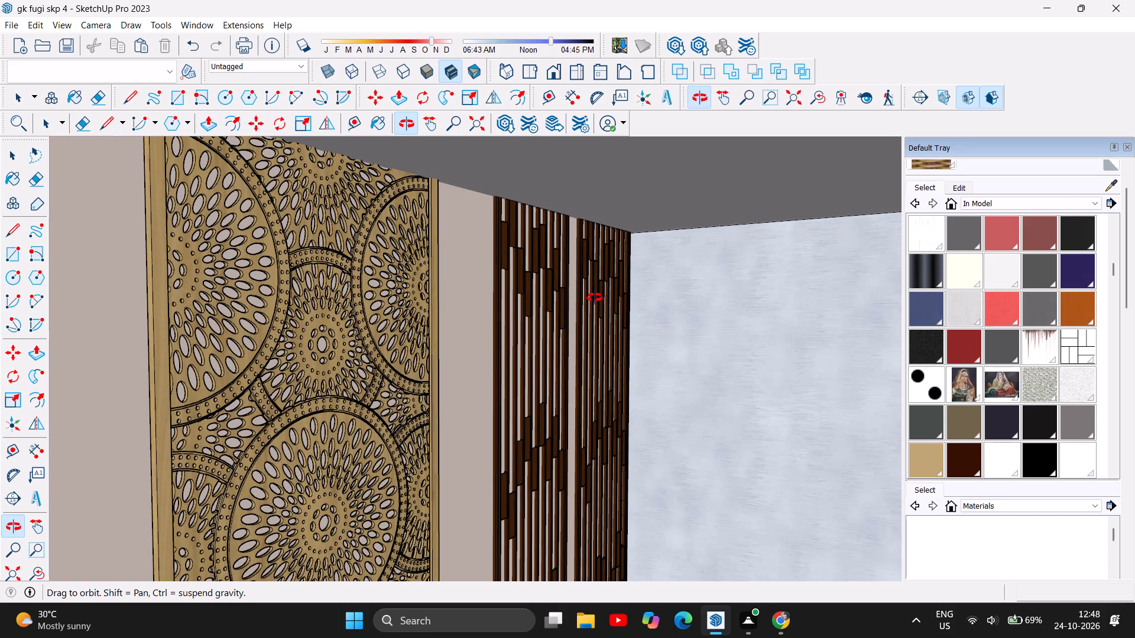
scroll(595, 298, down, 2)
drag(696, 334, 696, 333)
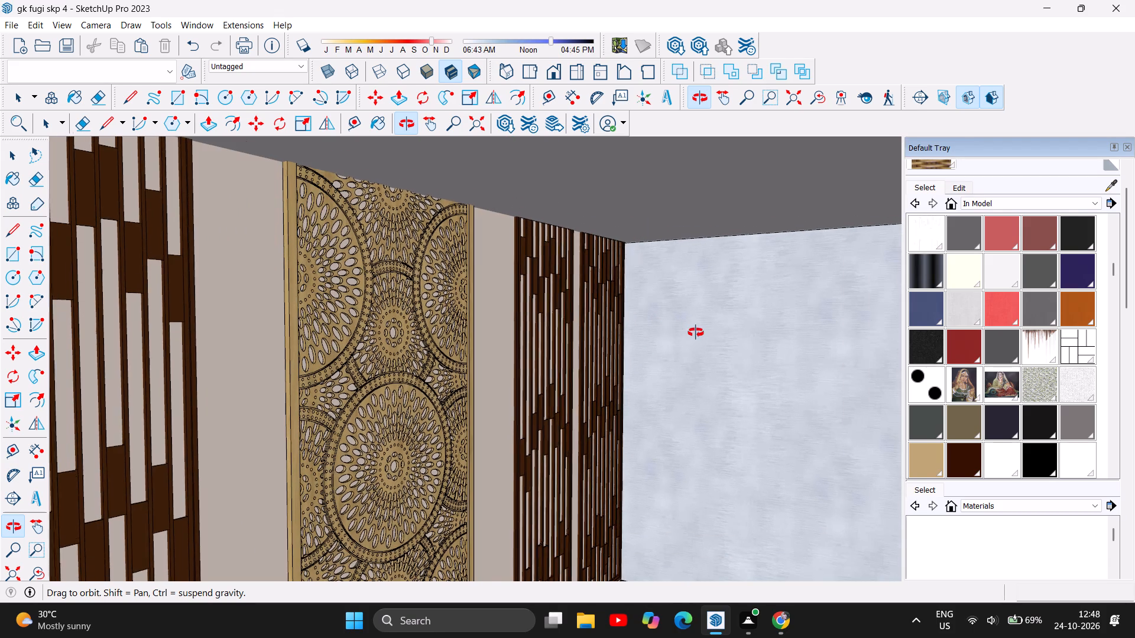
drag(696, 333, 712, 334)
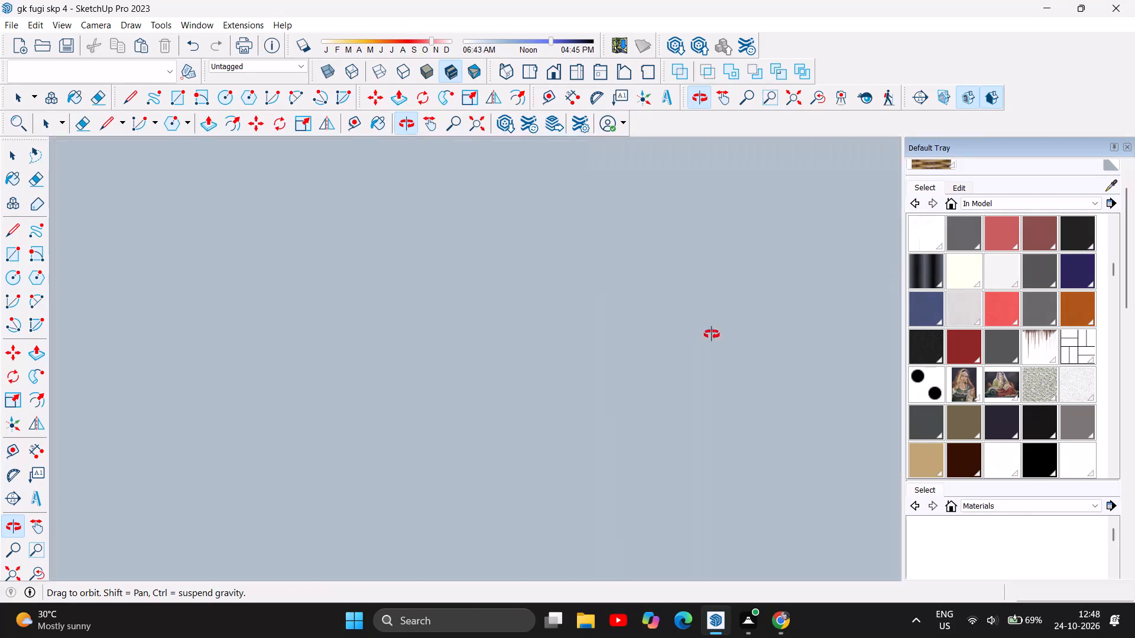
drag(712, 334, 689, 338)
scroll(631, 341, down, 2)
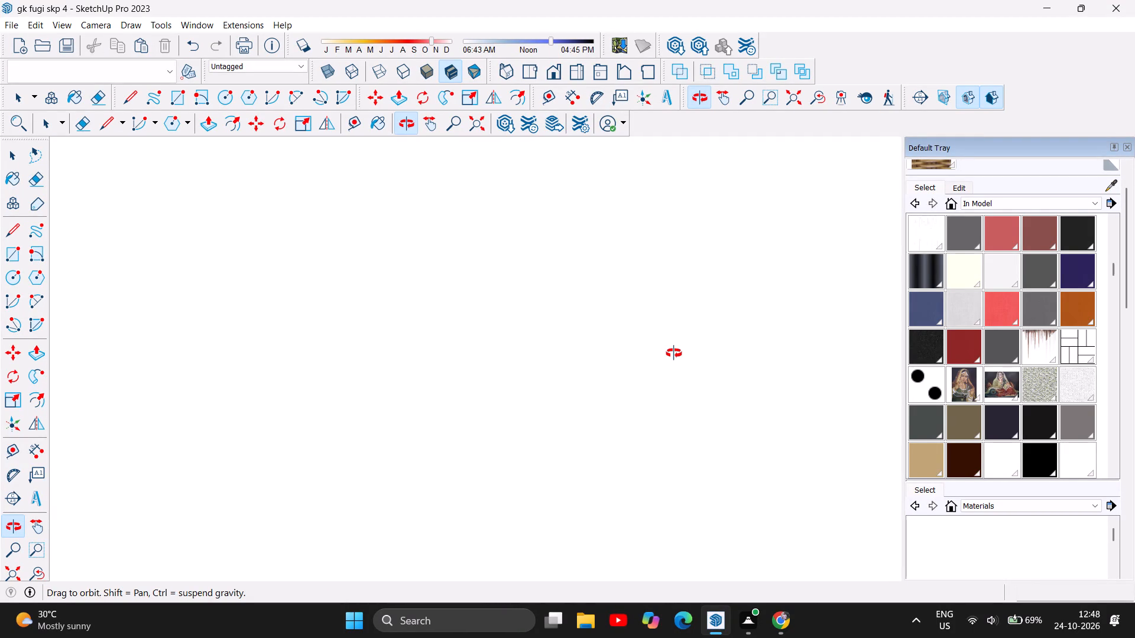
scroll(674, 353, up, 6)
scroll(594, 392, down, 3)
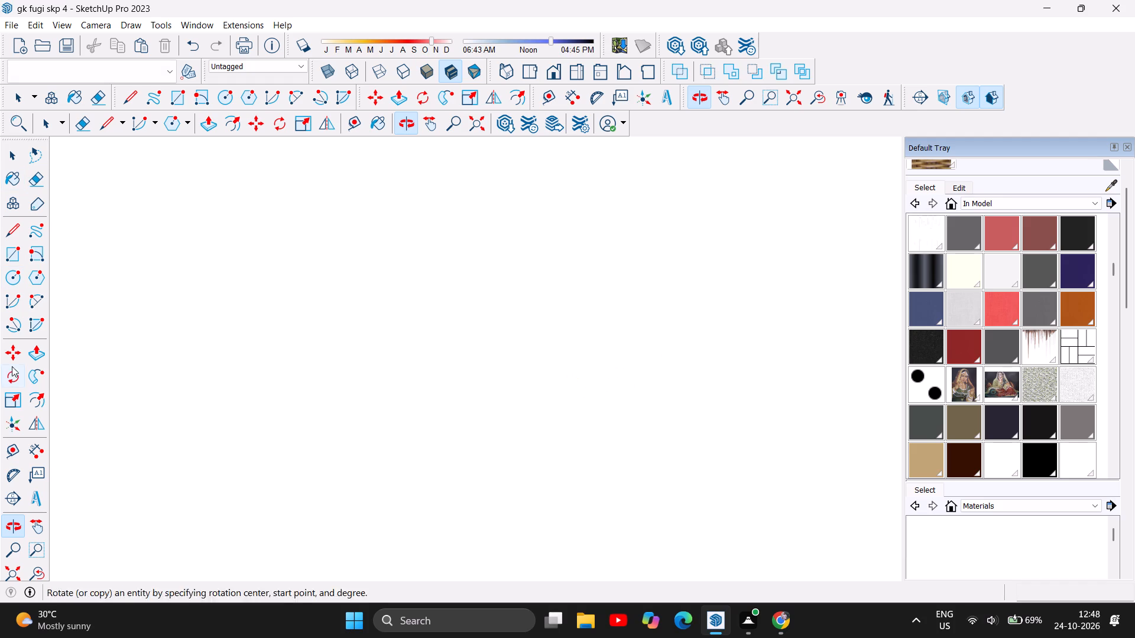
Fit the entire model in view and examine the building's front with the loose panels standing around it.
click(12, 575)
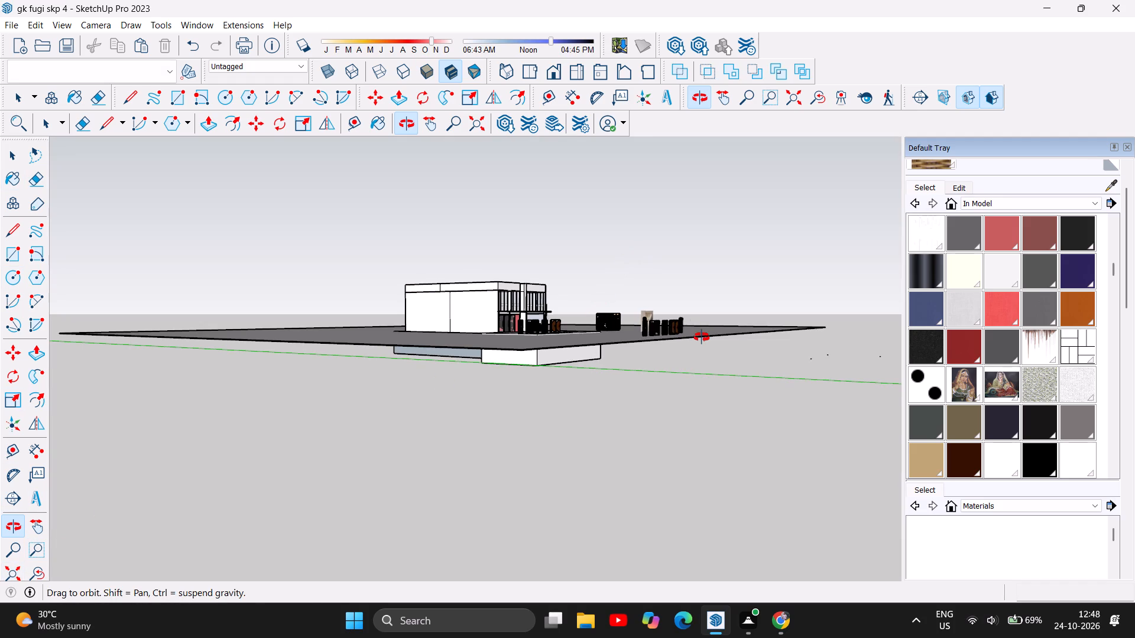
drag(702, 337, 342, 343)
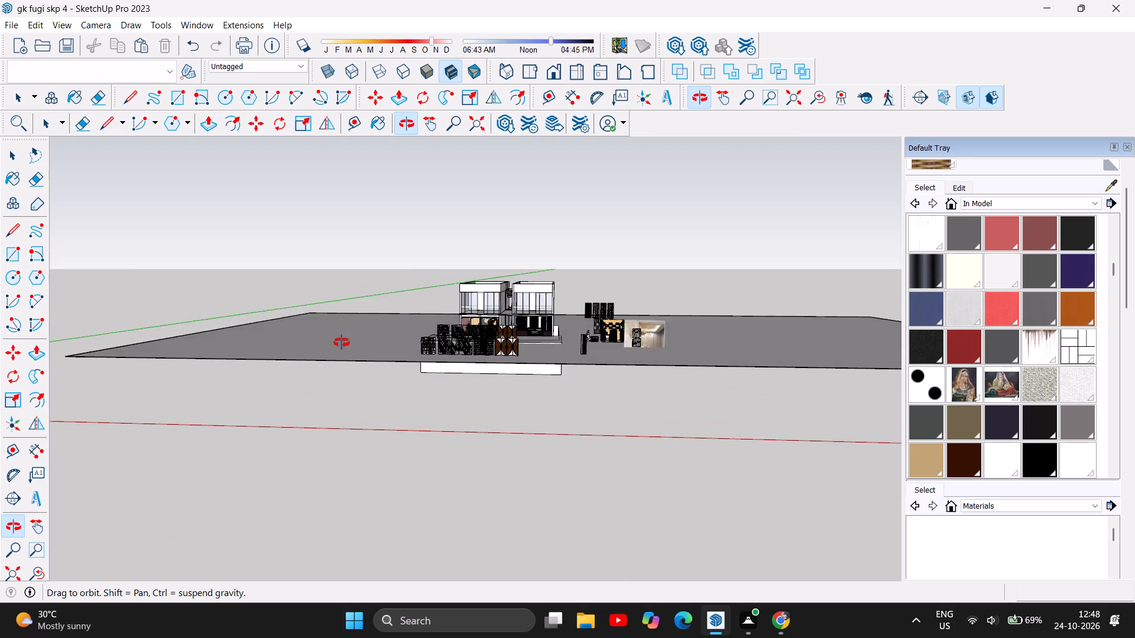
drag(342, 343, 300, 339)
scroll(525, 311, up, 11)
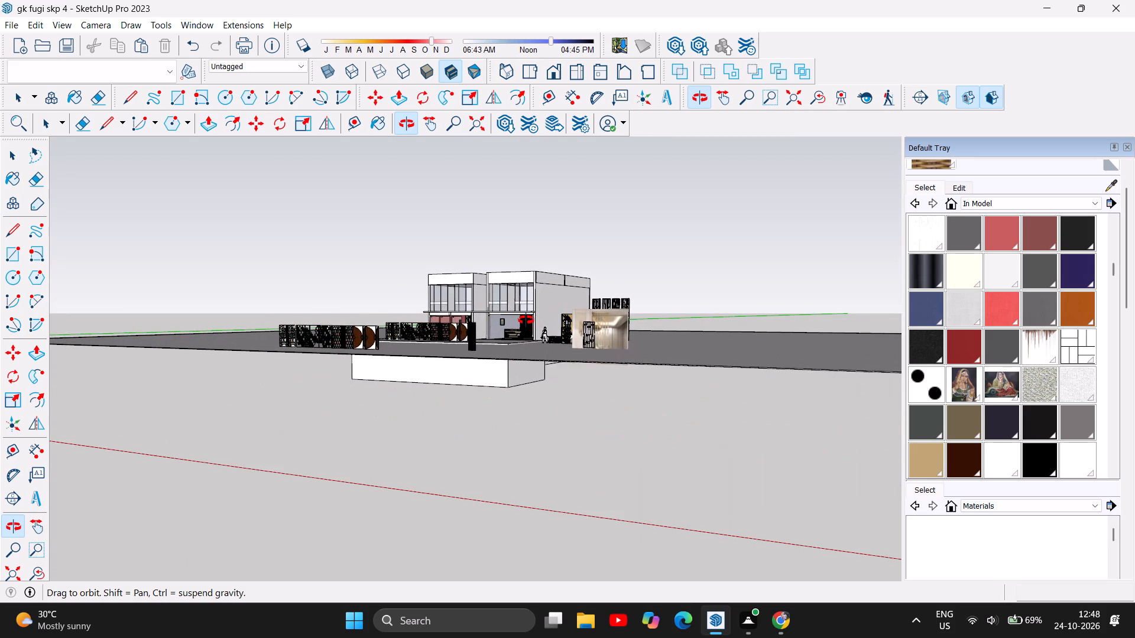
scroll(526, 320, up, 12)
drag(531, 300, 540, 357)
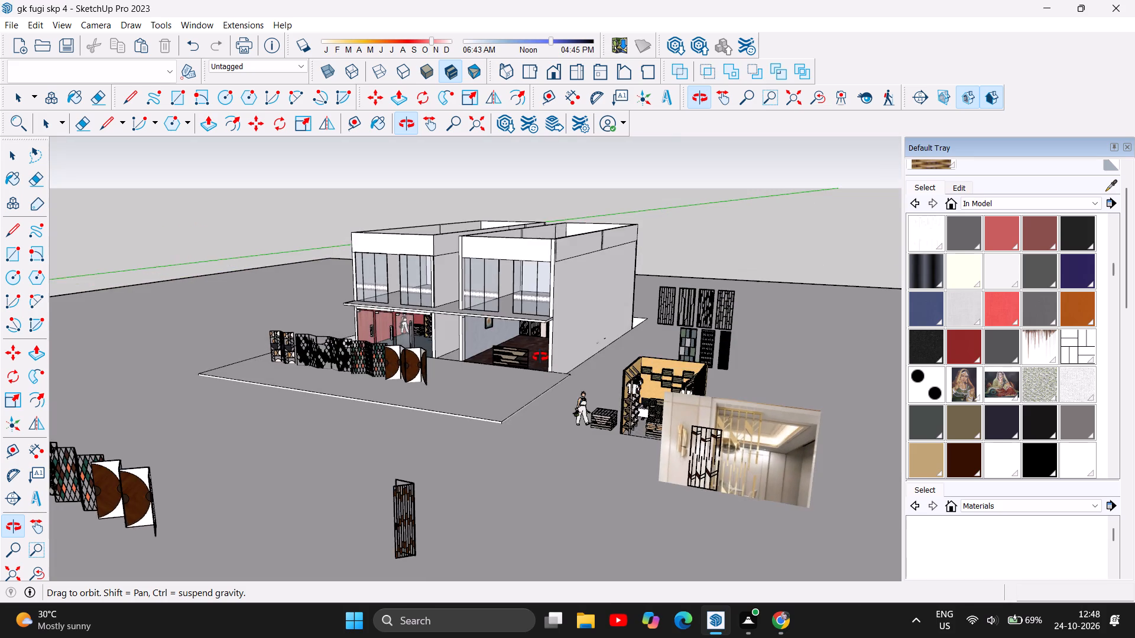
drag(540, 357, 540, 357)
Re-enter the marble-floored room and examine the pair of brown slatted panels in the back wall's corner.
scroll(530, 298, up, 16)
scroll(517, 331, up, 9)
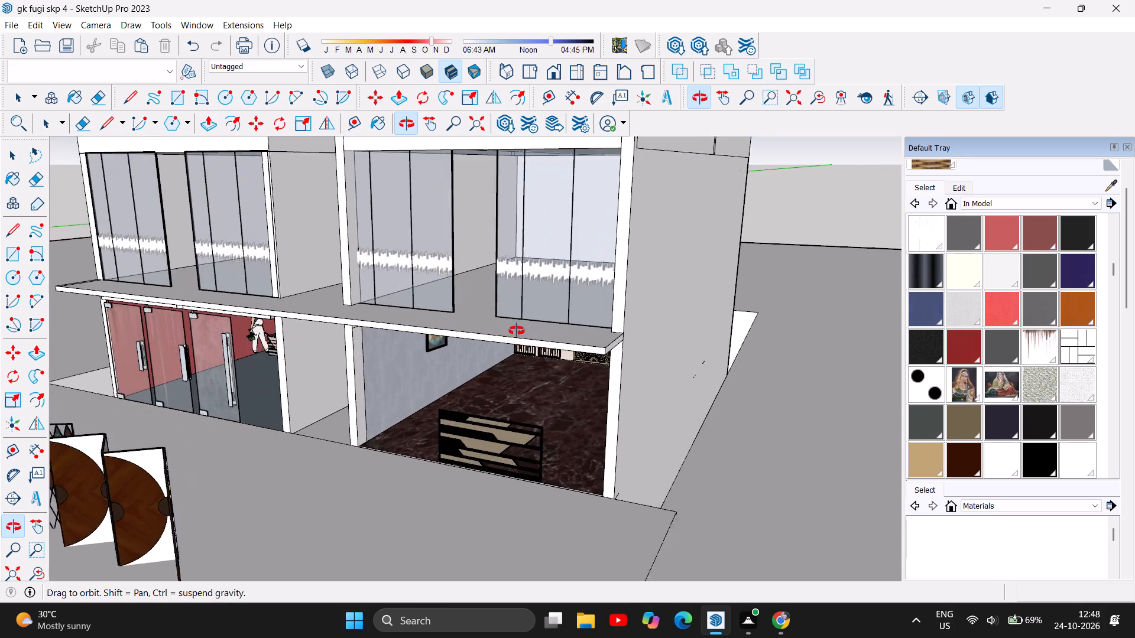
scroll(520, 364, up, 14)
drag(539, 354, 526, 300)
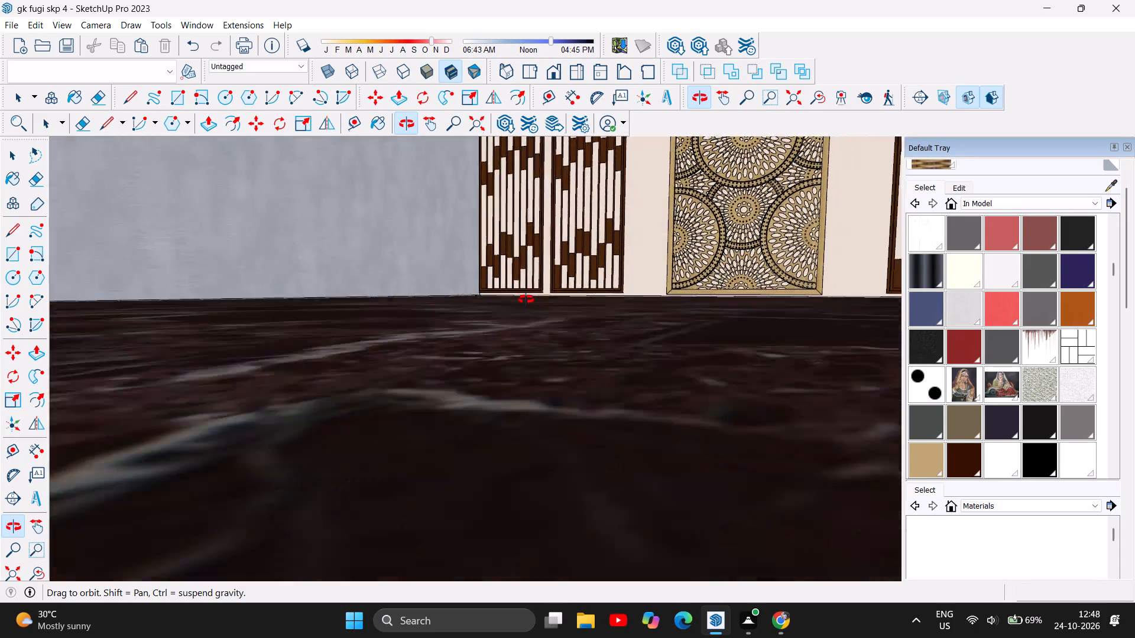
drag(526, 300, 524, 346)
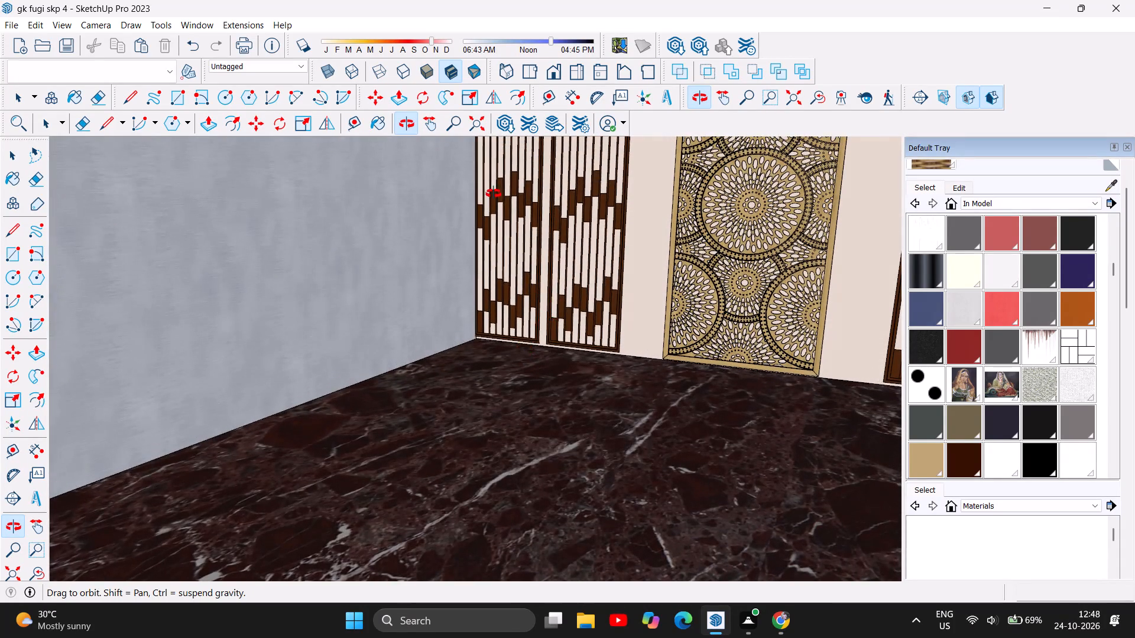
scroll(494, 193, up, 5)
scroll(439, 359, up, 1)
drag(439, 359, 412, 365)
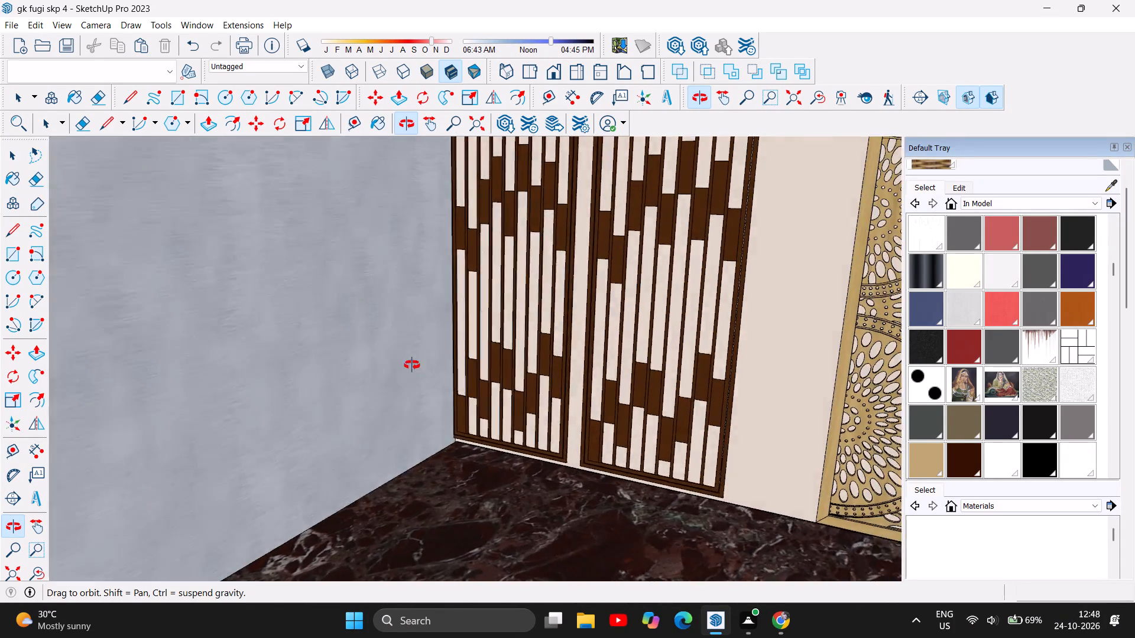
drag(412, 365, 137, 381)
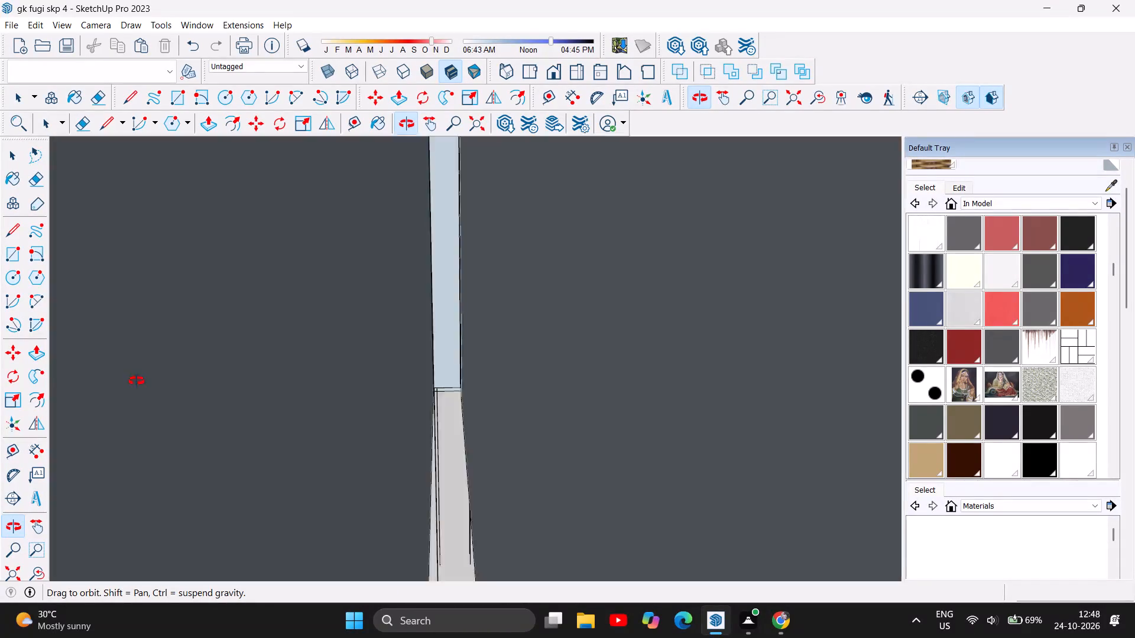
drag(137, 381, 215, 446)
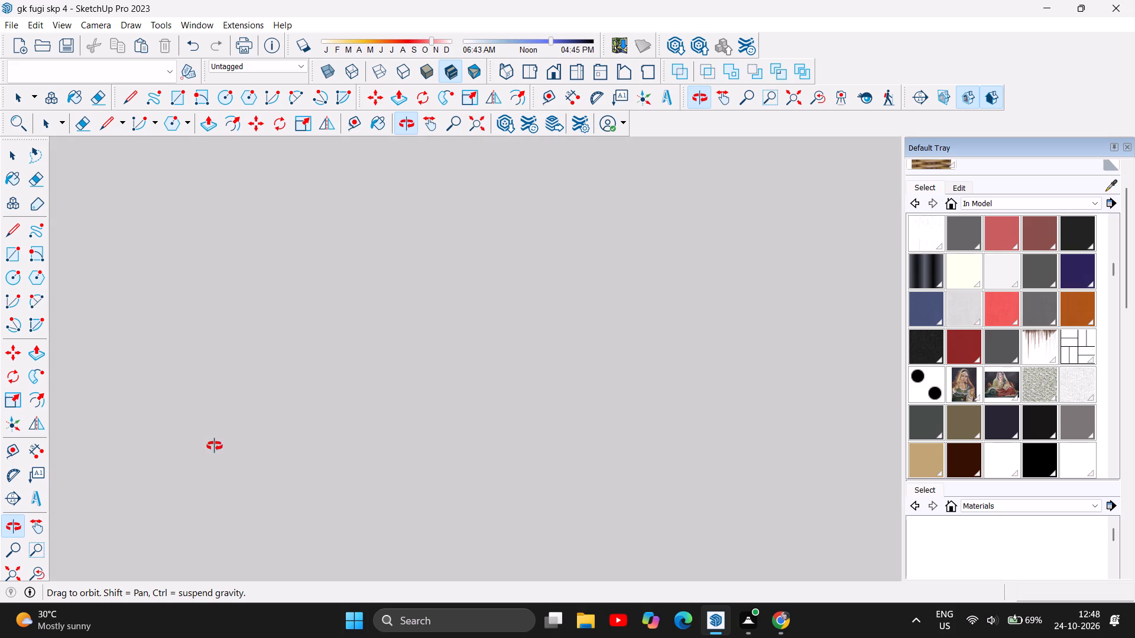
Examine the brown slatted panels up close where the back wall meets the blue-grey side wall.
drag(215, 446, 406, 424)
scroll(466, 383, up, 2)
drag(400, 409, 384, 411)
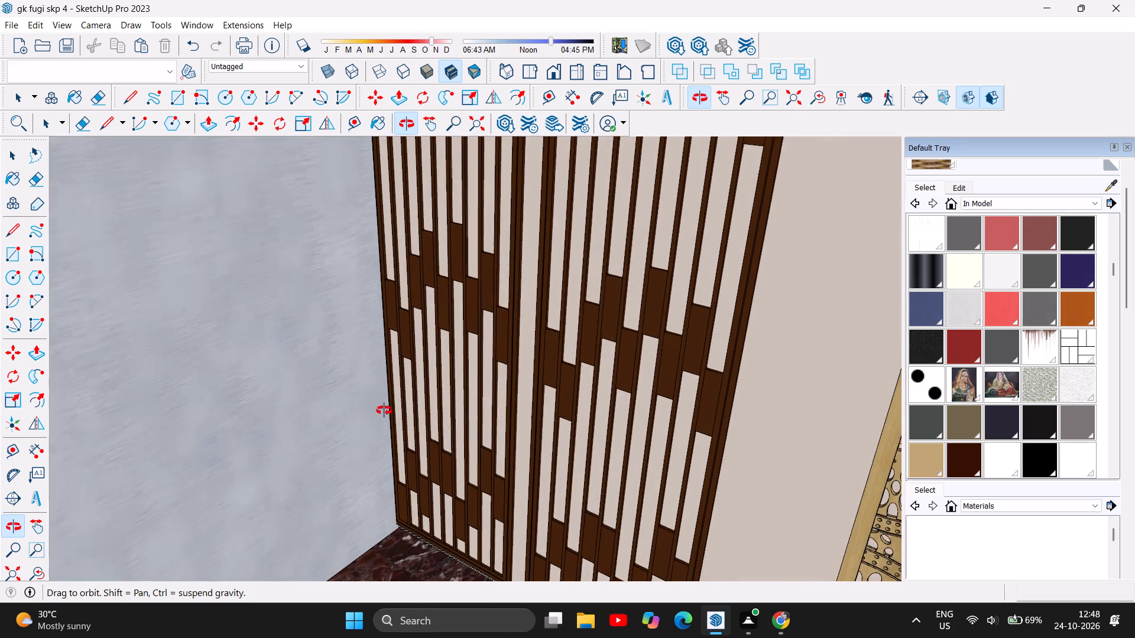
drag(384, 411, 378, 414)
scroll(356, 398, down, 3)
drag(351, 399, 333, 389)
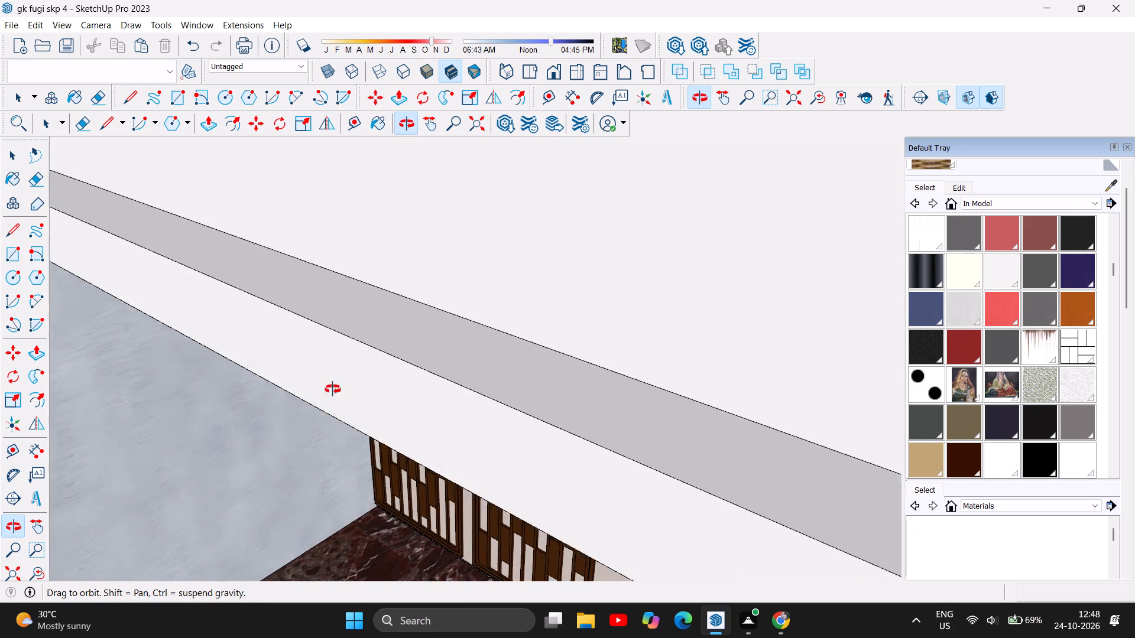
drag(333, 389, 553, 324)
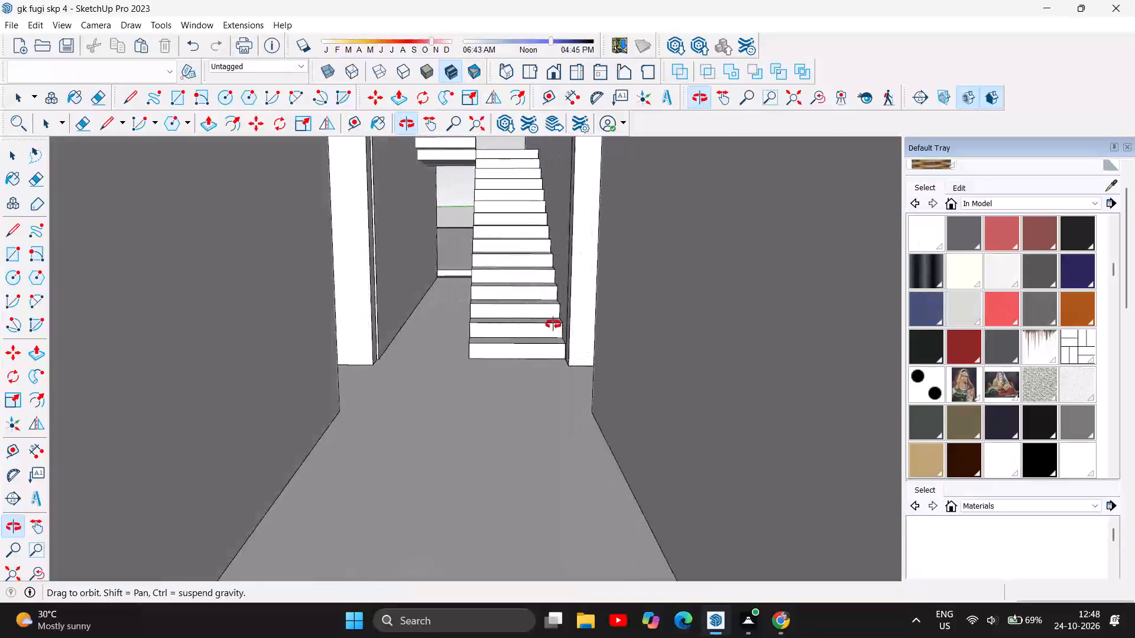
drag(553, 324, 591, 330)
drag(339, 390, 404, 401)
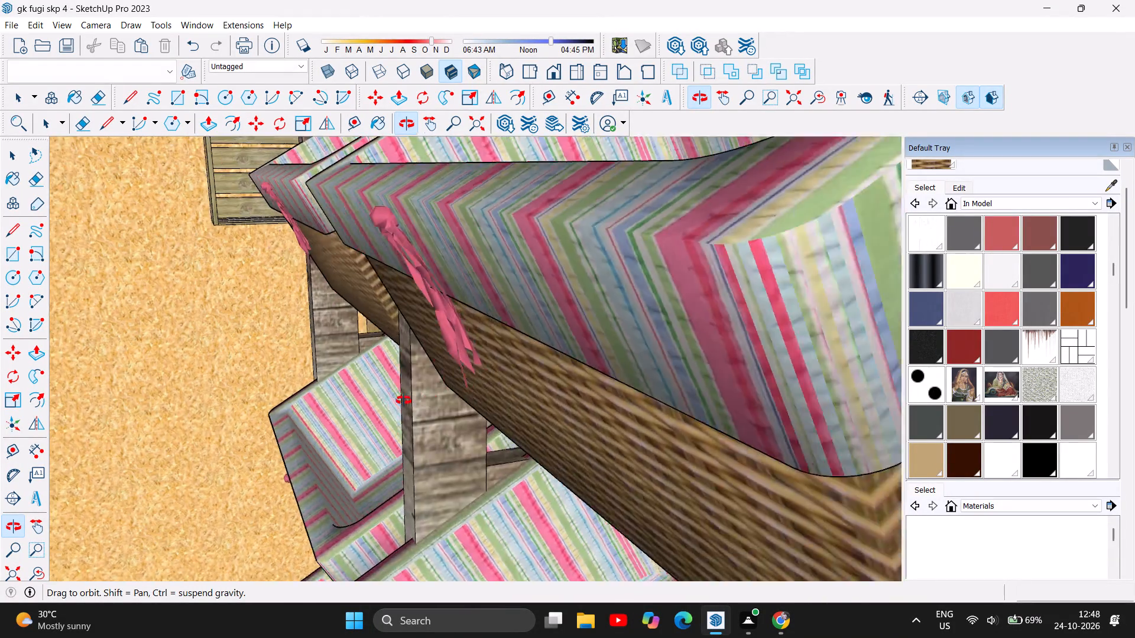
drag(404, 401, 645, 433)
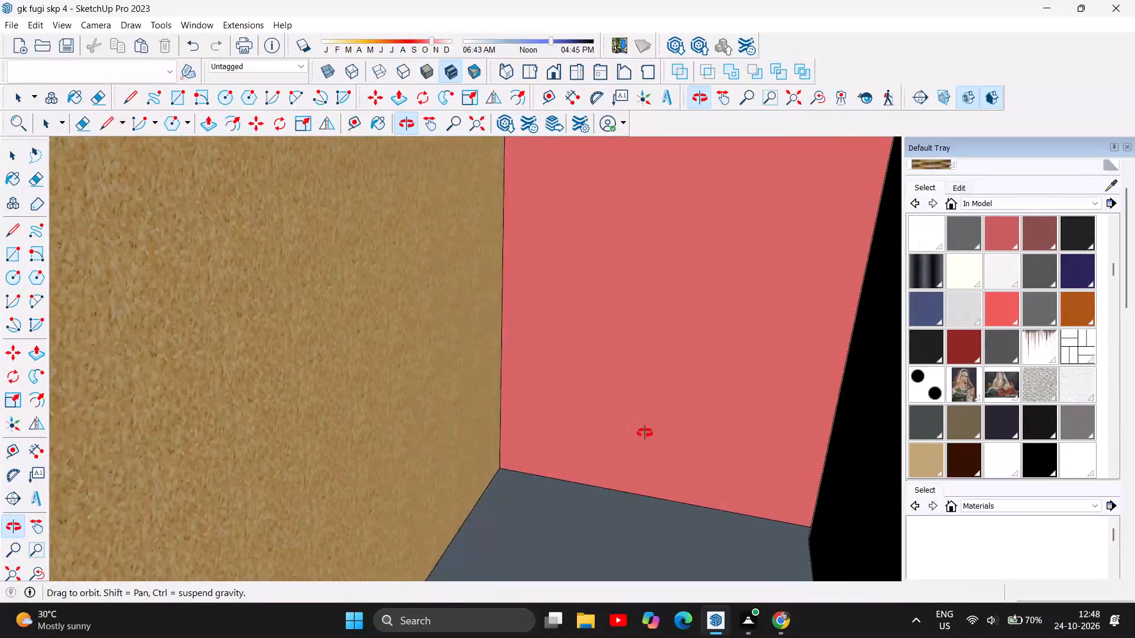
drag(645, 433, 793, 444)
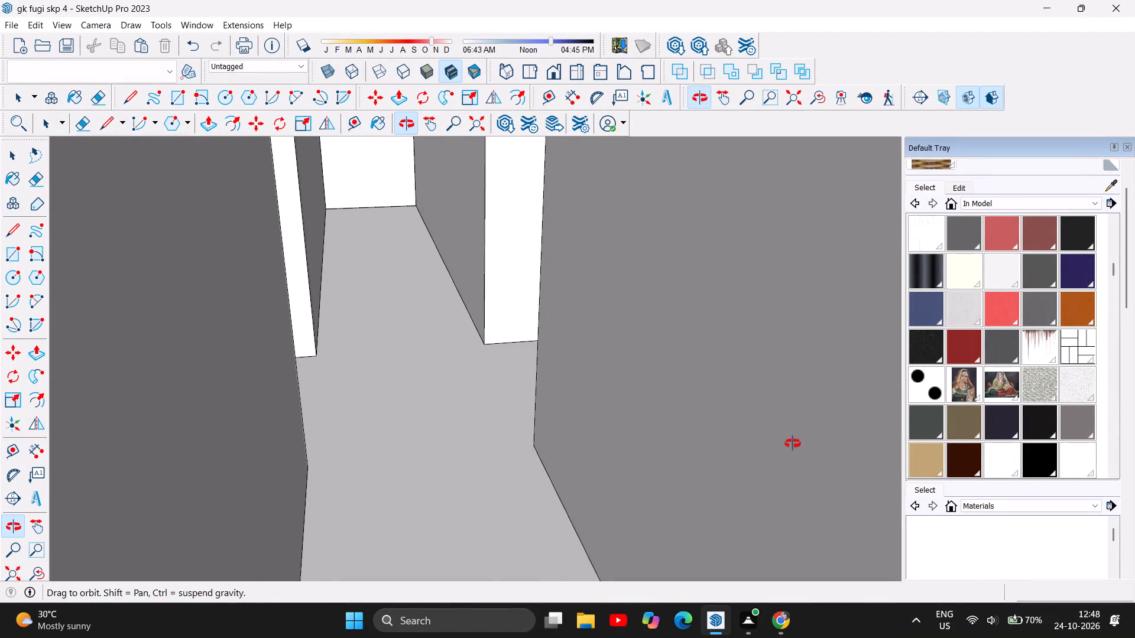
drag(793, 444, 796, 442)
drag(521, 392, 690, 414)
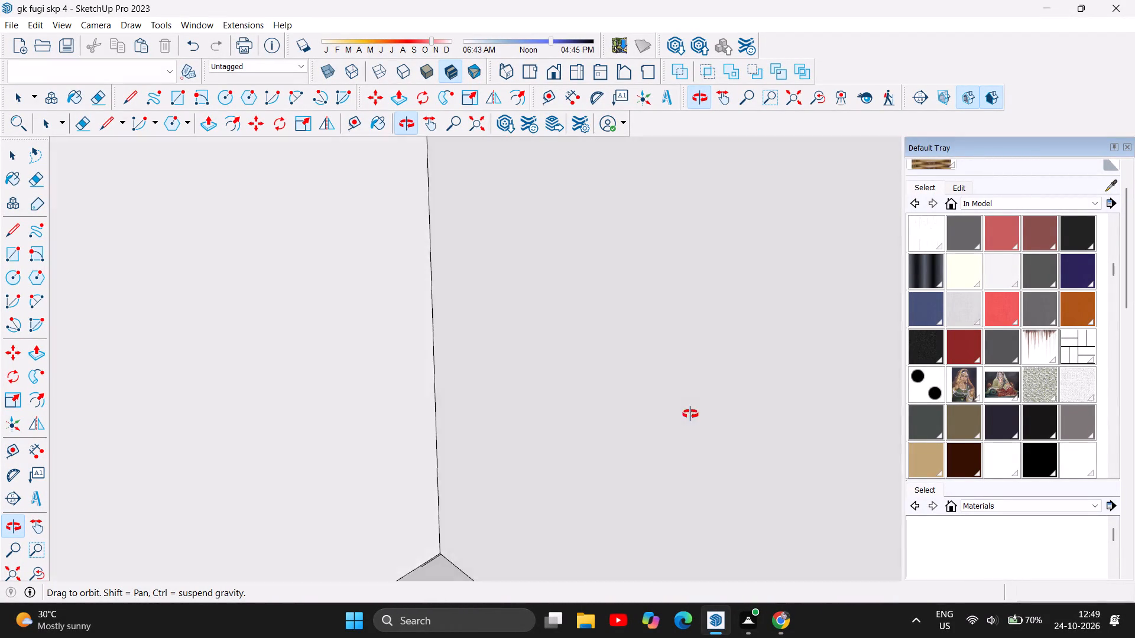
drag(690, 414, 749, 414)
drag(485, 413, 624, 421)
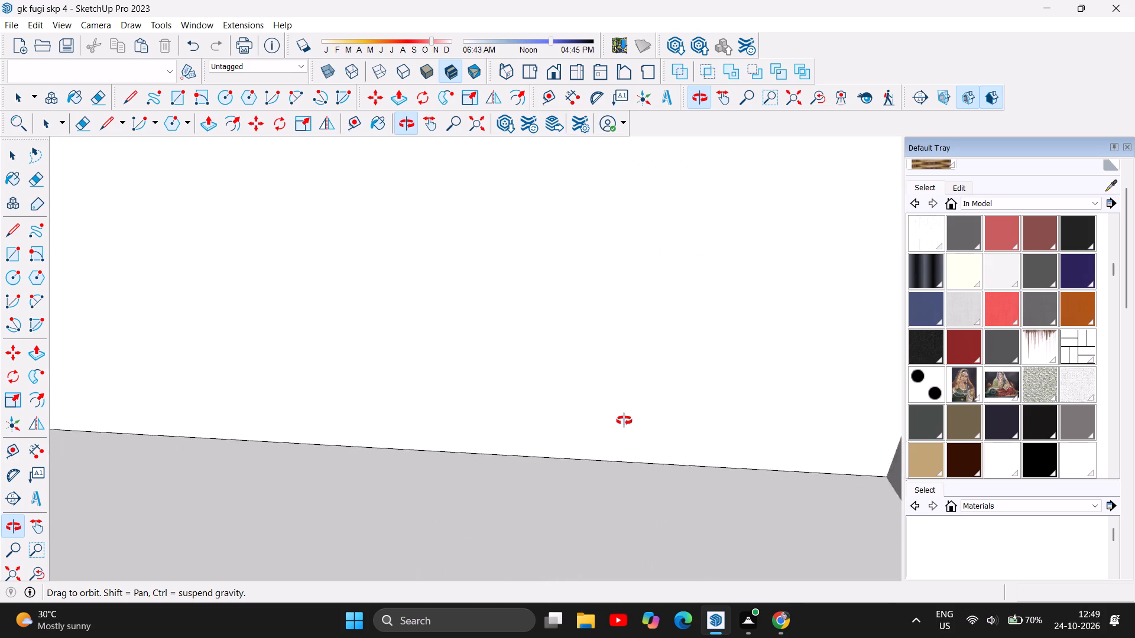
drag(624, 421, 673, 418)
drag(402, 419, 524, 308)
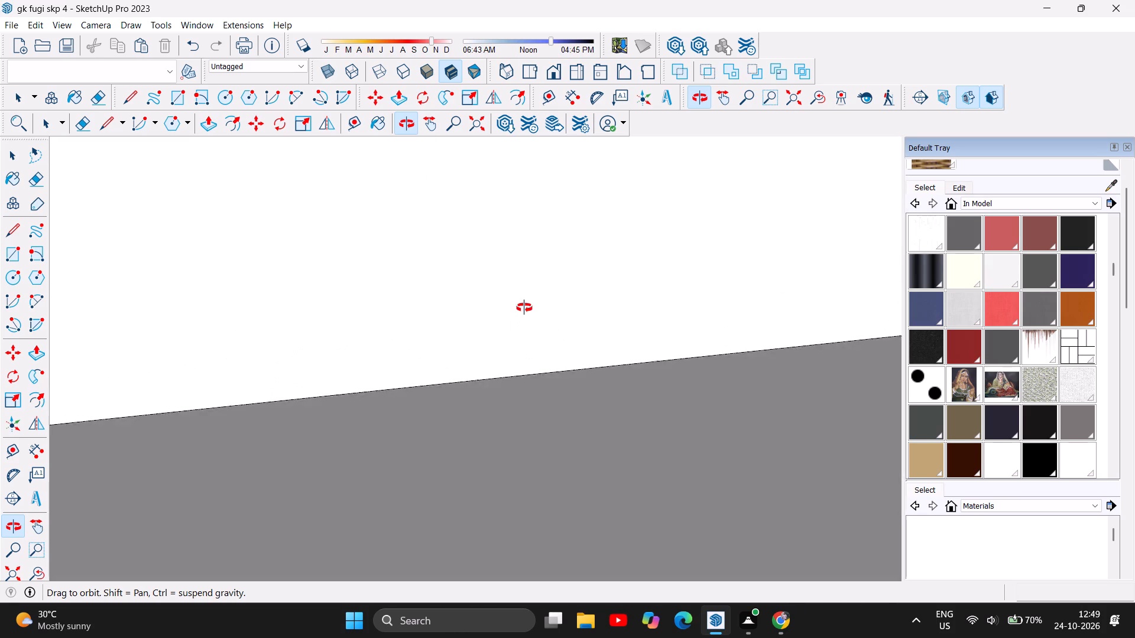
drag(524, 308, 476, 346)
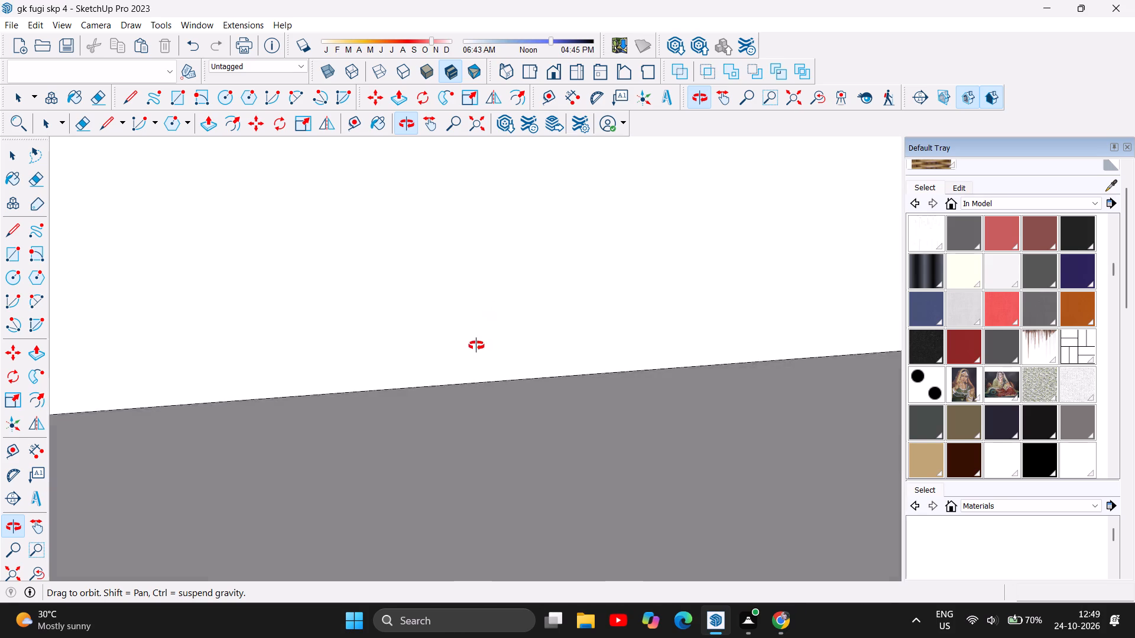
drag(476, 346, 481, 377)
Back out past the white staircase and examine the building's exterior with its glazed wall and stairwell gap.
scroll(475, 370, down, 11)
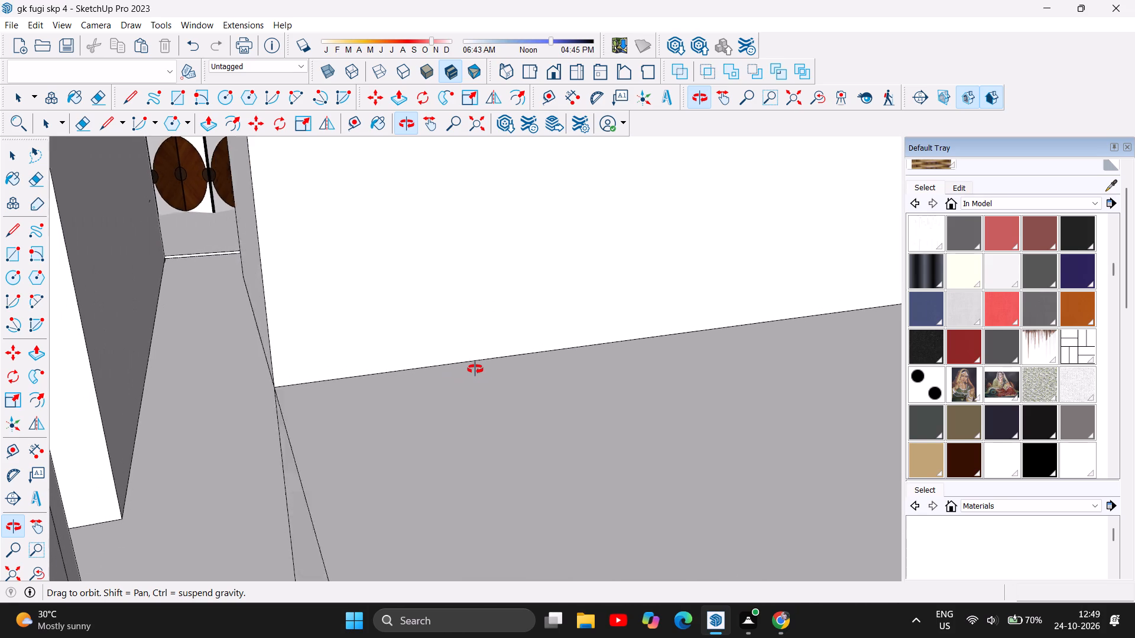
scroll(475, 369, down, 7)
scroll(365, 383, down, 10)
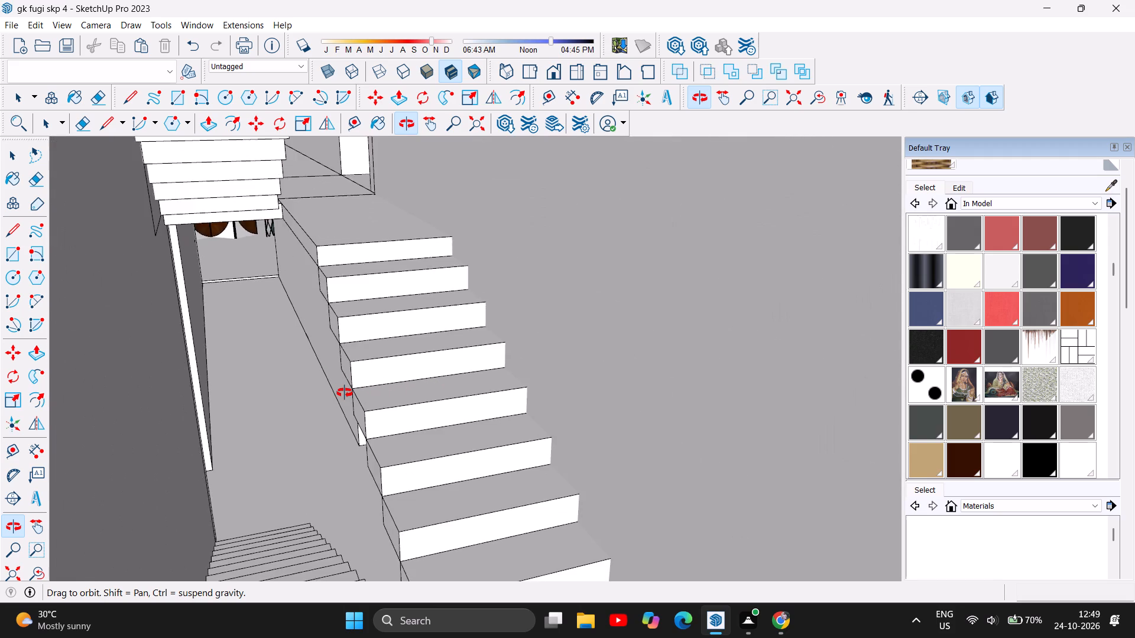
scroll(345, 393, down, 14)
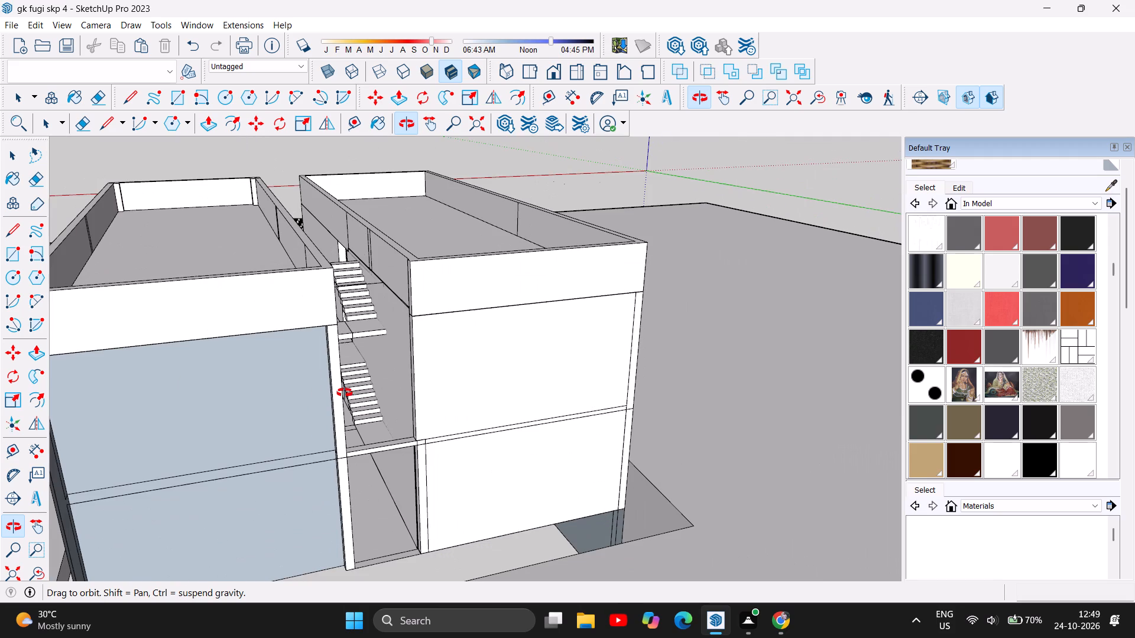
scroll(303, 542, up, 3)
click(220, 556)
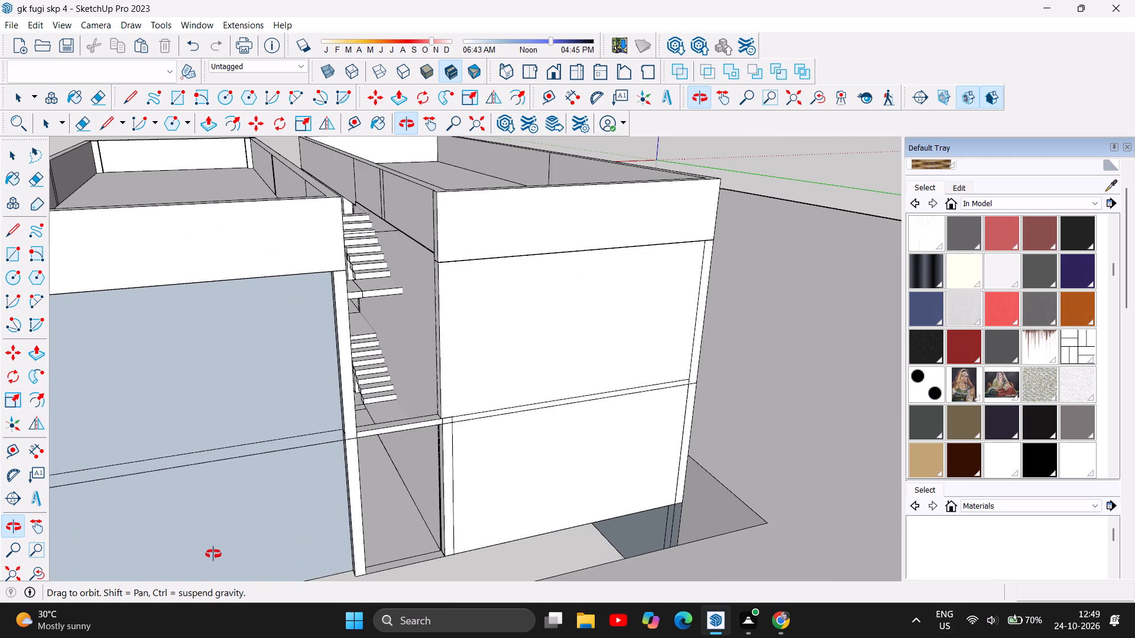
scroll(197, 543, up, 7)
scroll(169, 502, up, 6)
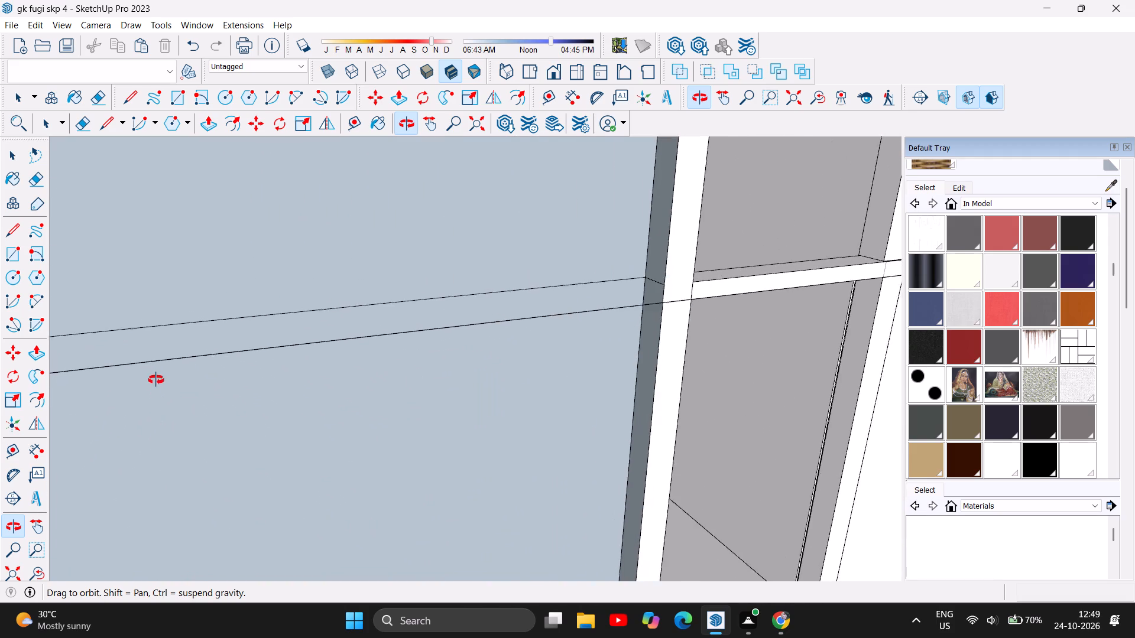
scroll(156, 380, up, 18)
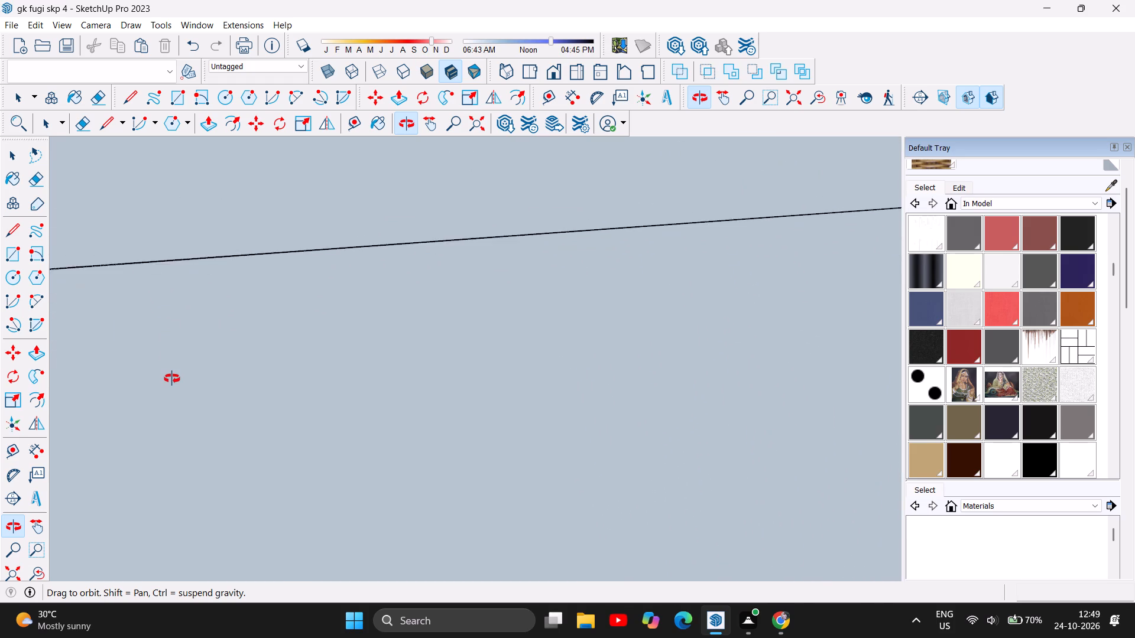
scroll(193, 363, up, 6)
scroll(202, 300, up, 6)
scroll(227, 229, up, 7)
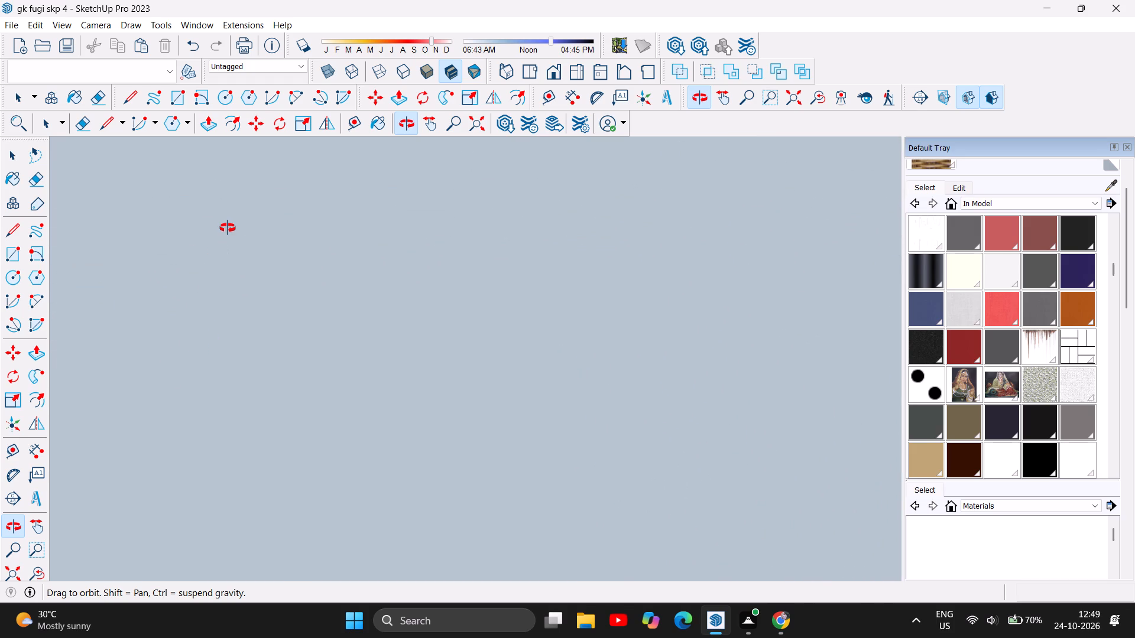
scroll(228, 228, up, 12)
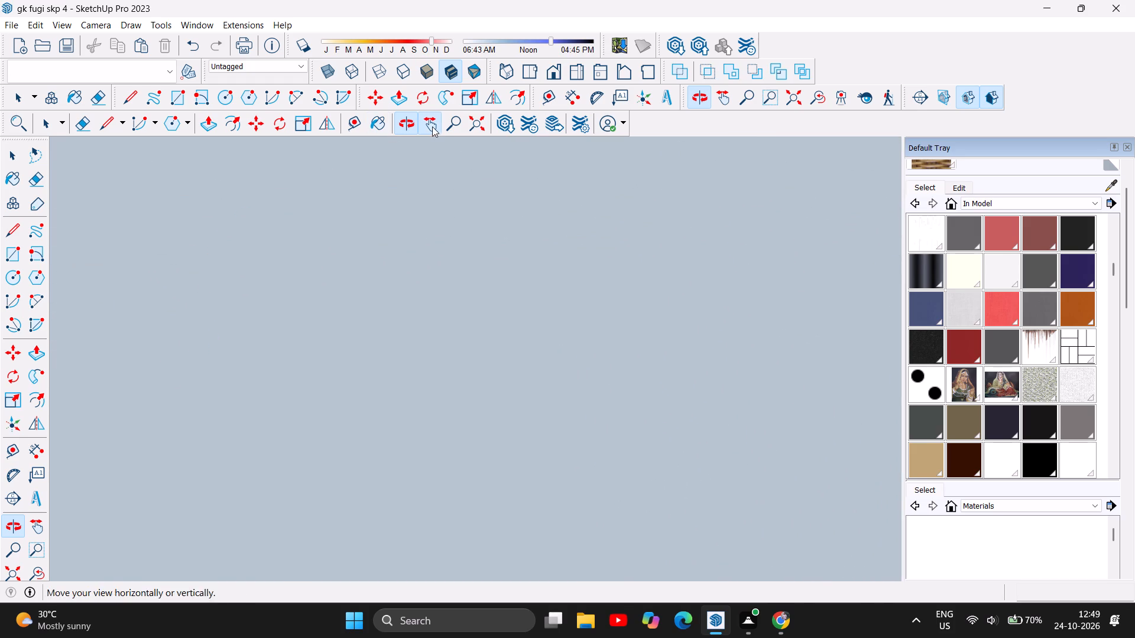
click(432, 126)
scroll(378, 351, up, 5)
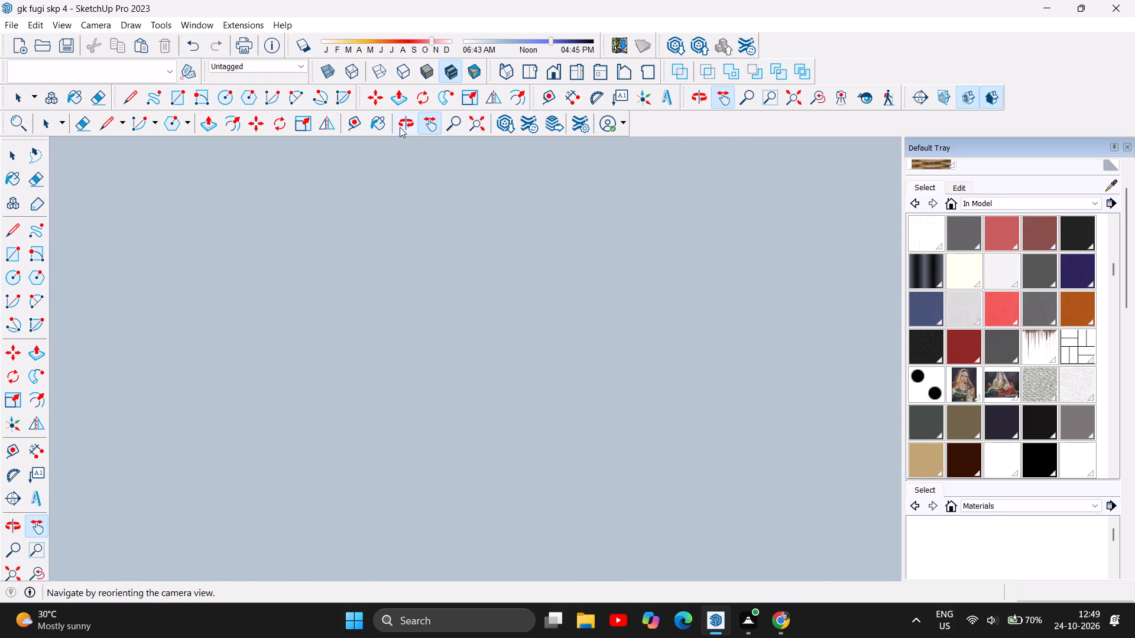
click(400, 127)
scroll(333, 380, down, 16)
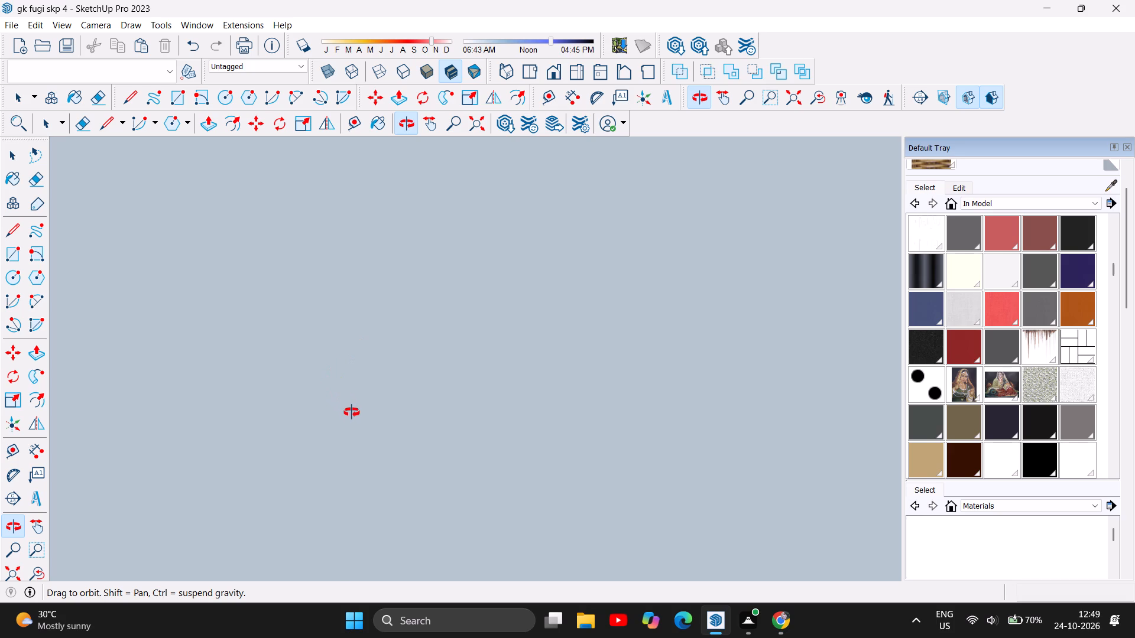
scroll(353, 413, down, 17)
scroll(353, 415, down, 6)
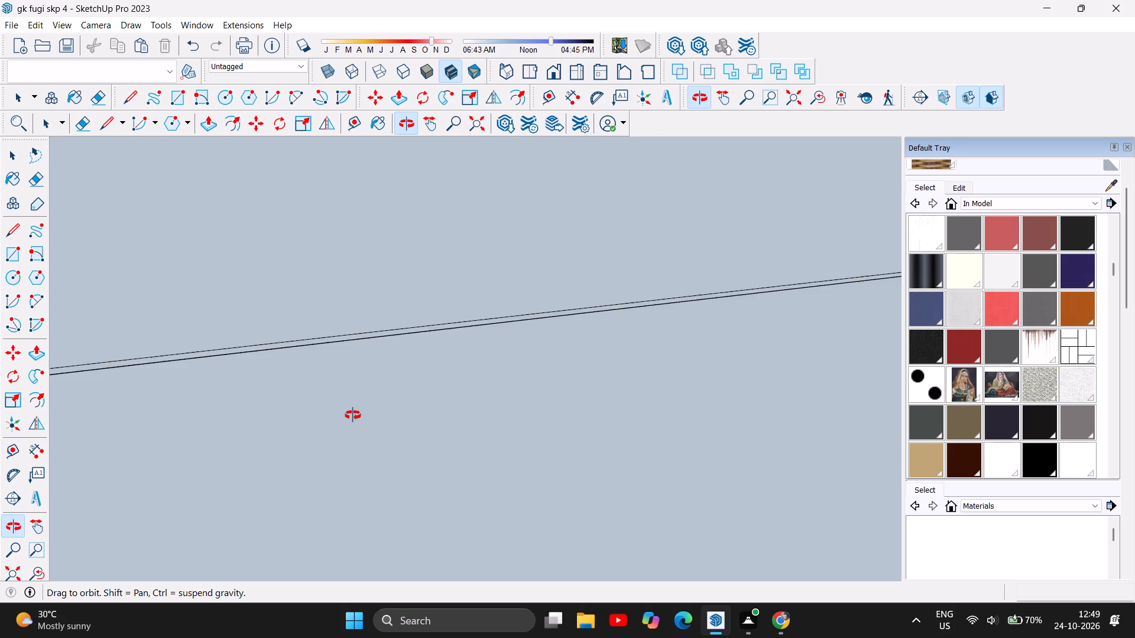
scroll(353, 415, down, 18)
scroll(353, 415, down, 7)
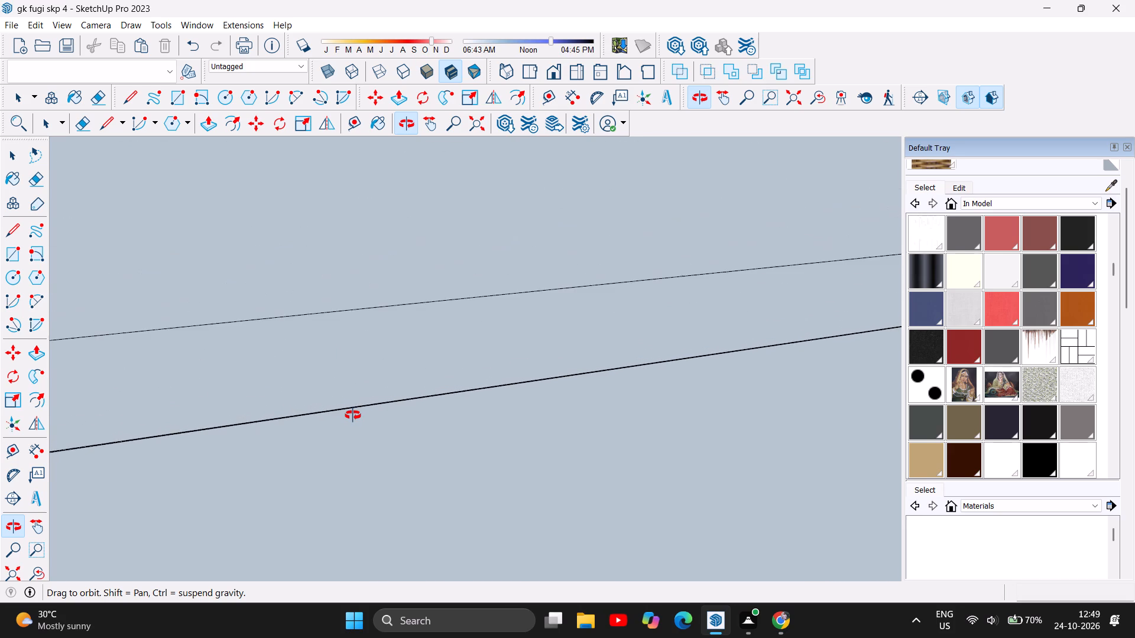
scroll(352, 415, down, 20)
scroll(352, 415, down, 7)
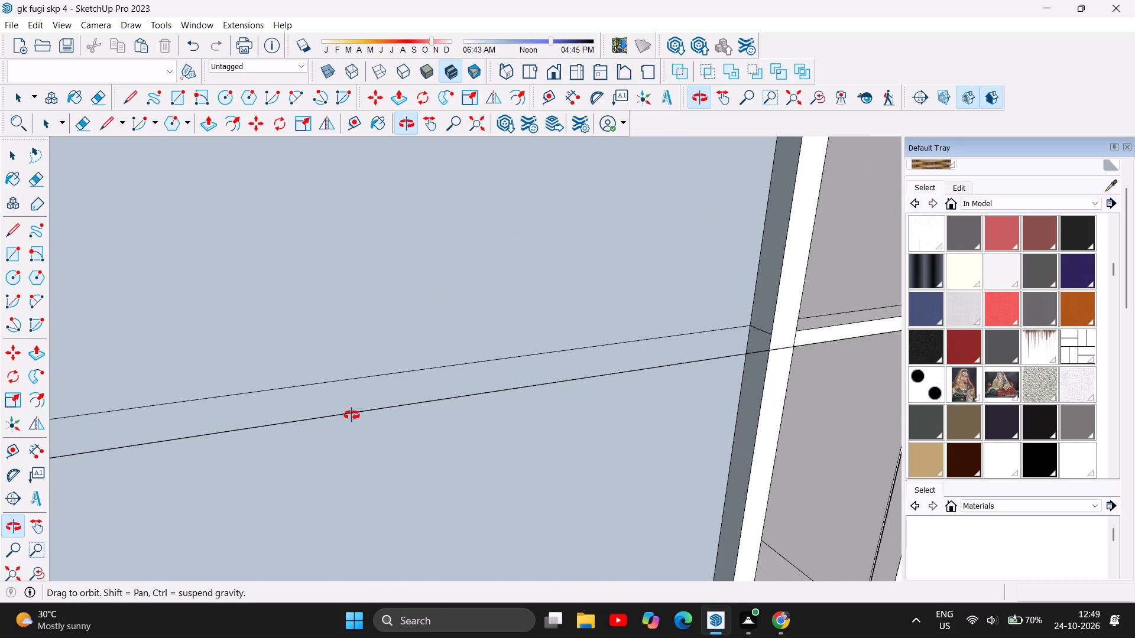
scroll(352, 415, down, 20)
Return to the marble-floored room and examine the panelled back wall together with the recessed ceiling and elephant painting.
drag(234, 445, 537, 402)
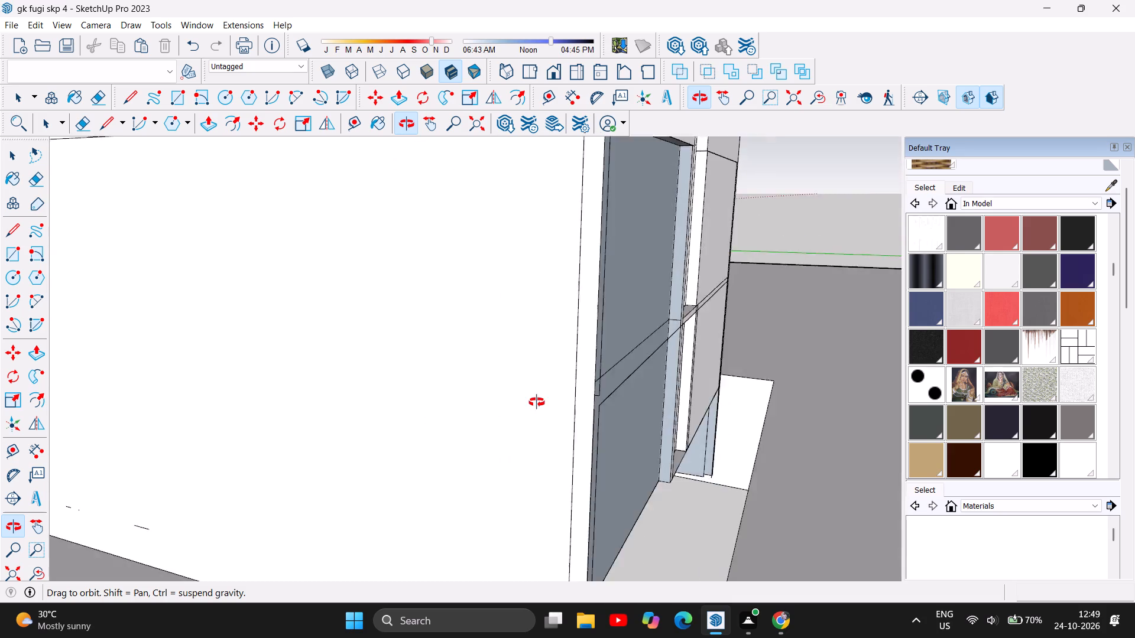
drag(537, 402, 657, 382)
drag(190, 420, 496, 383)
click(429, 121)
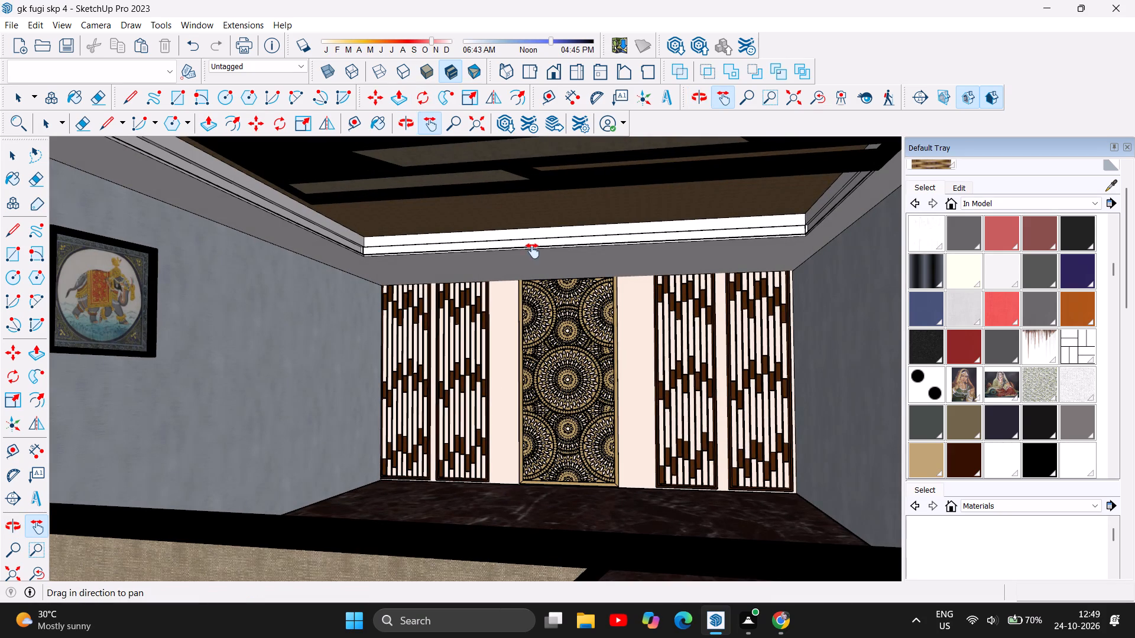
drag(533, 251, 598, 297)
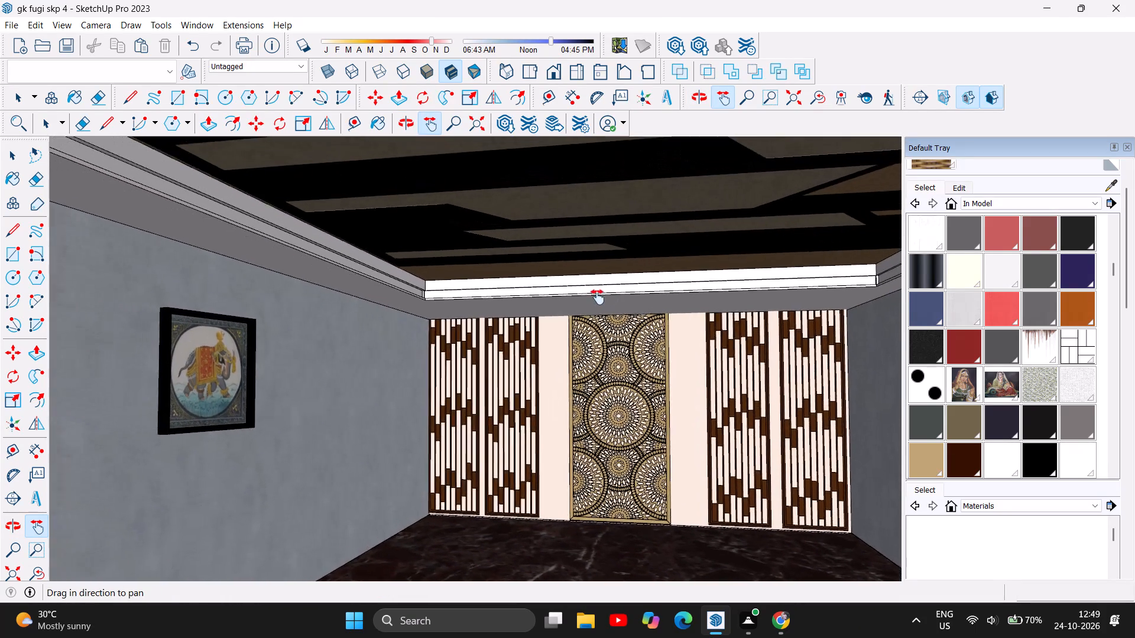
drag(598, 297, 588, 302)
drag(405, 324, 433, 329)
scroll(552, 368, up, 3)
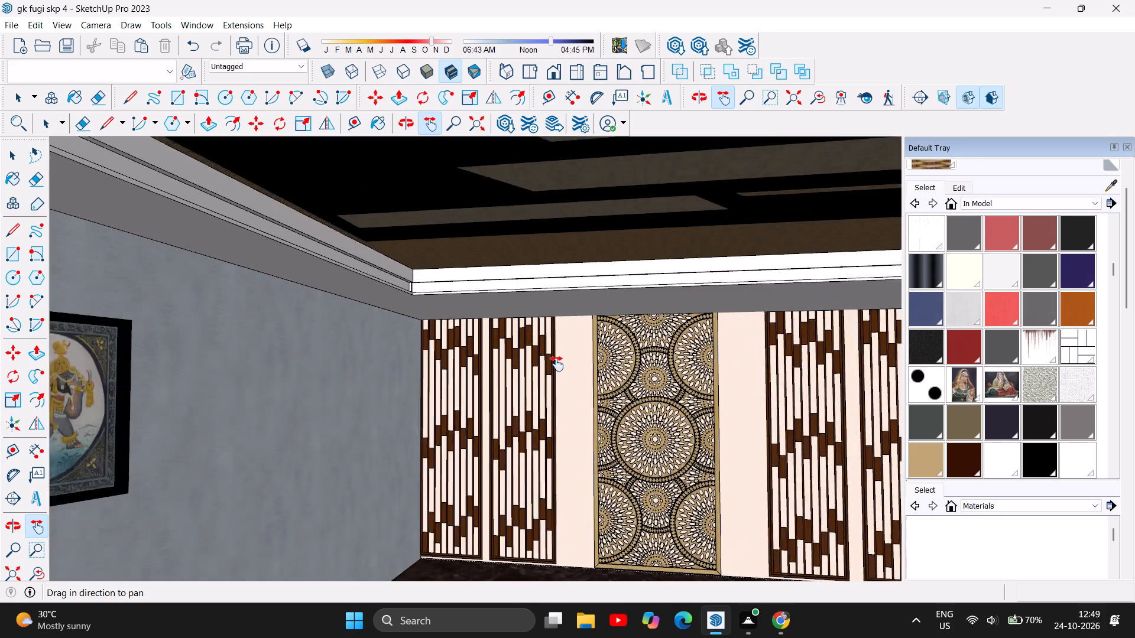
Examine the gold circular-patterned panel, the brown slatted panels beside it and the white ceiling moulding above them.
scroll(557, 364, up, 3)
drag(537, 405, 275, 436)
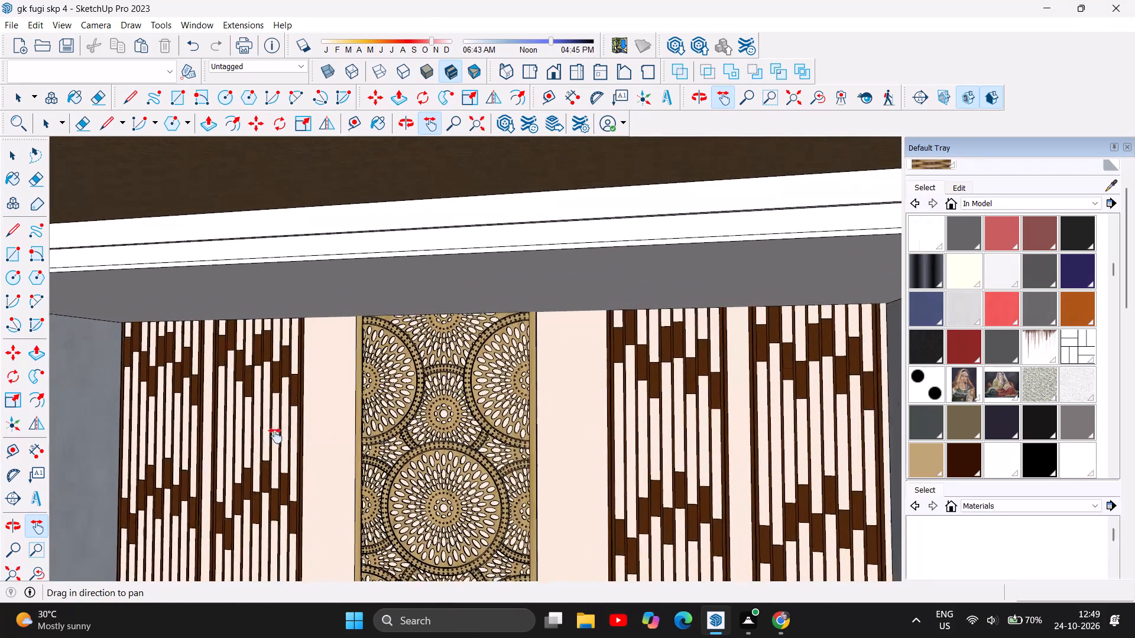
drag(275, 436, 270, 437)
drag(745, 530, 778, 454)
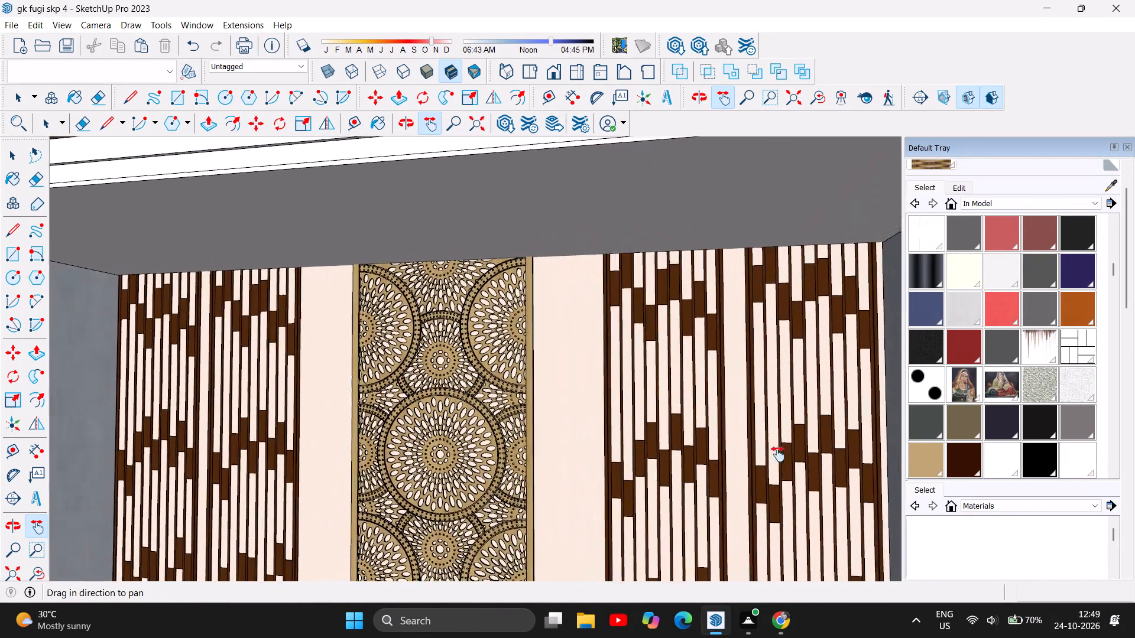
drag(778, 454, 815, 442)
drag(207, 392, 329, 431)
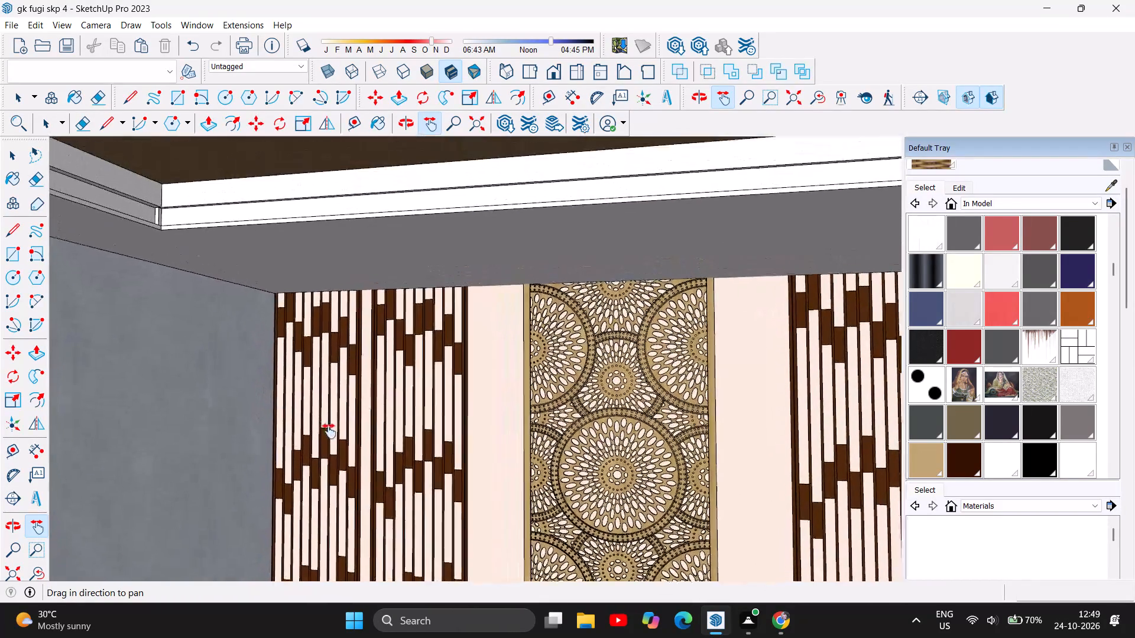
drag(329, 431, 343, 481)
drag(114, 498, 228, 471)
click(404, 129)
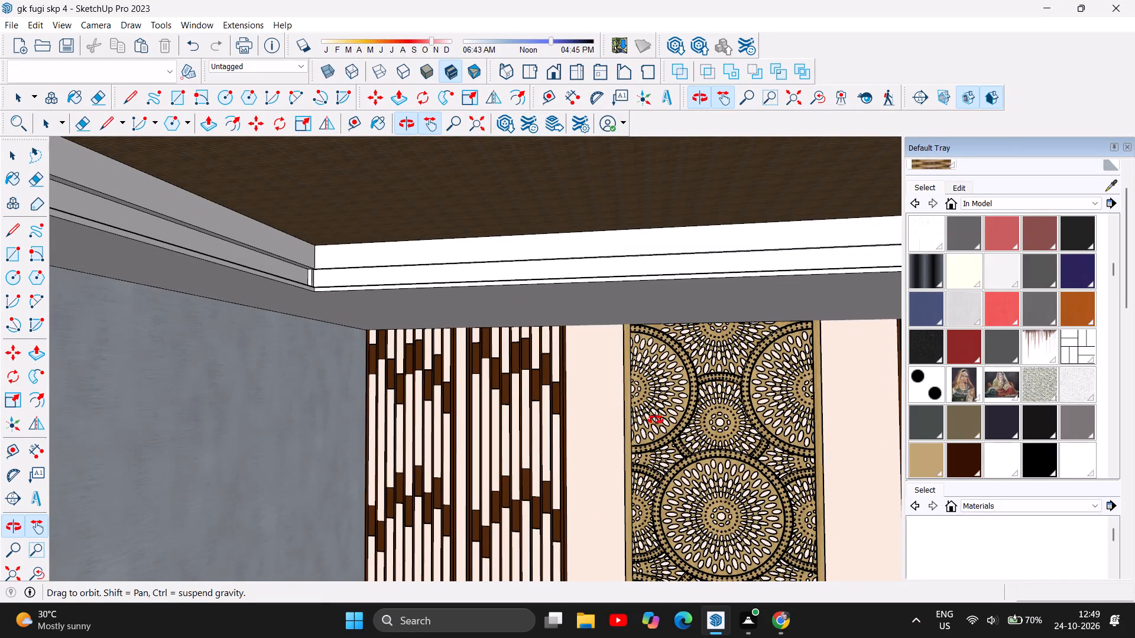
drag(666, 422, 601, 435)
click(601, 435)
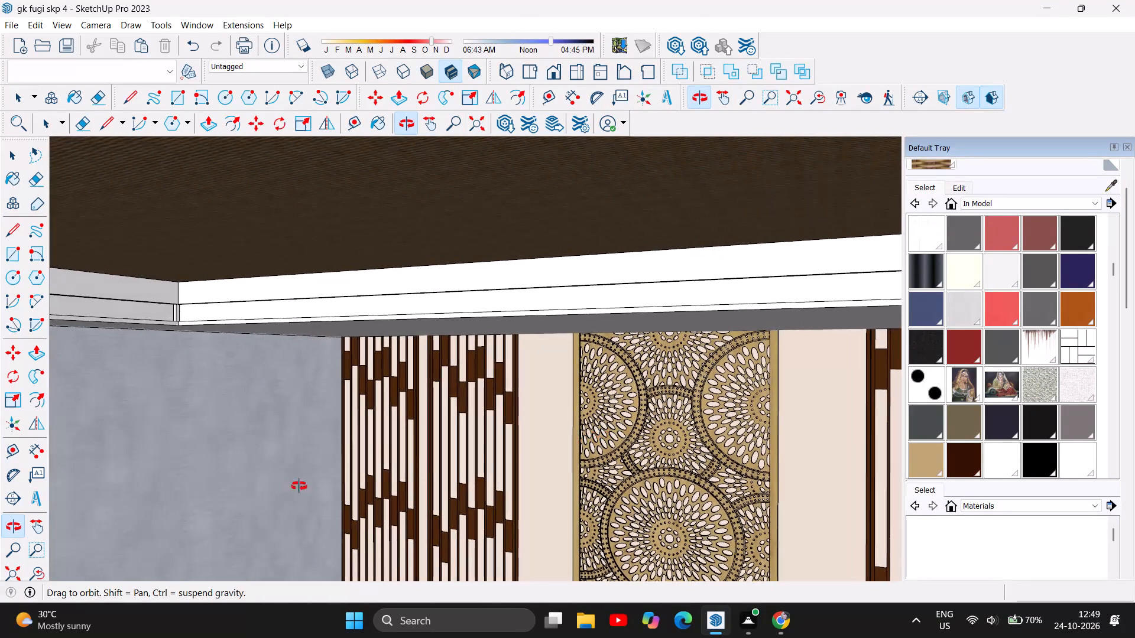
drag(148, 468, 234, 440)
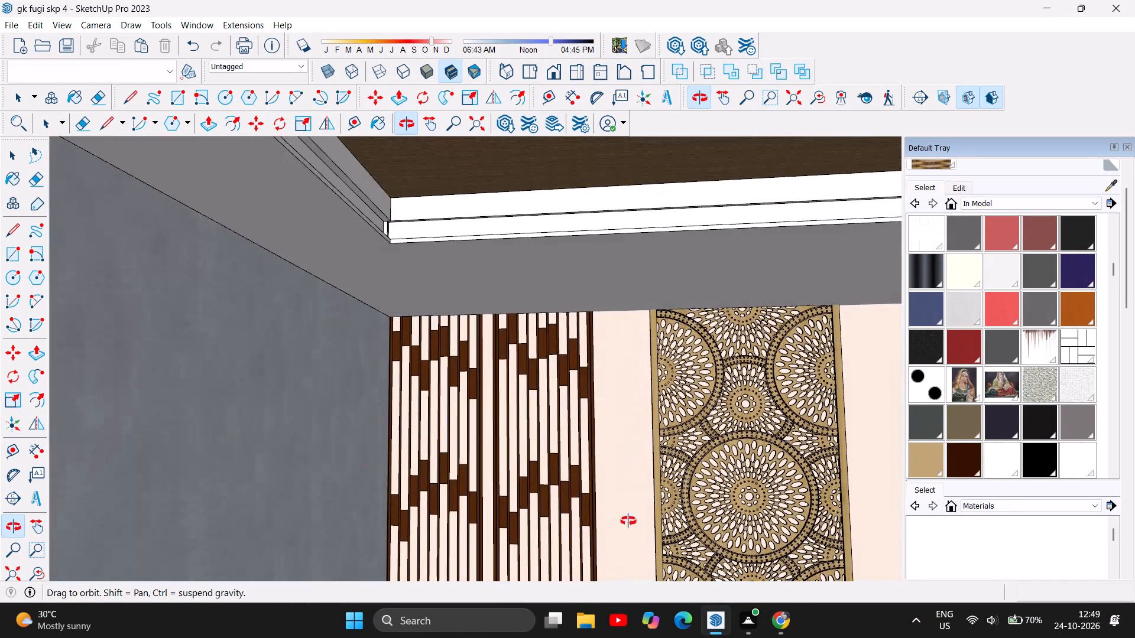
drag(663, 496, 518, 479)
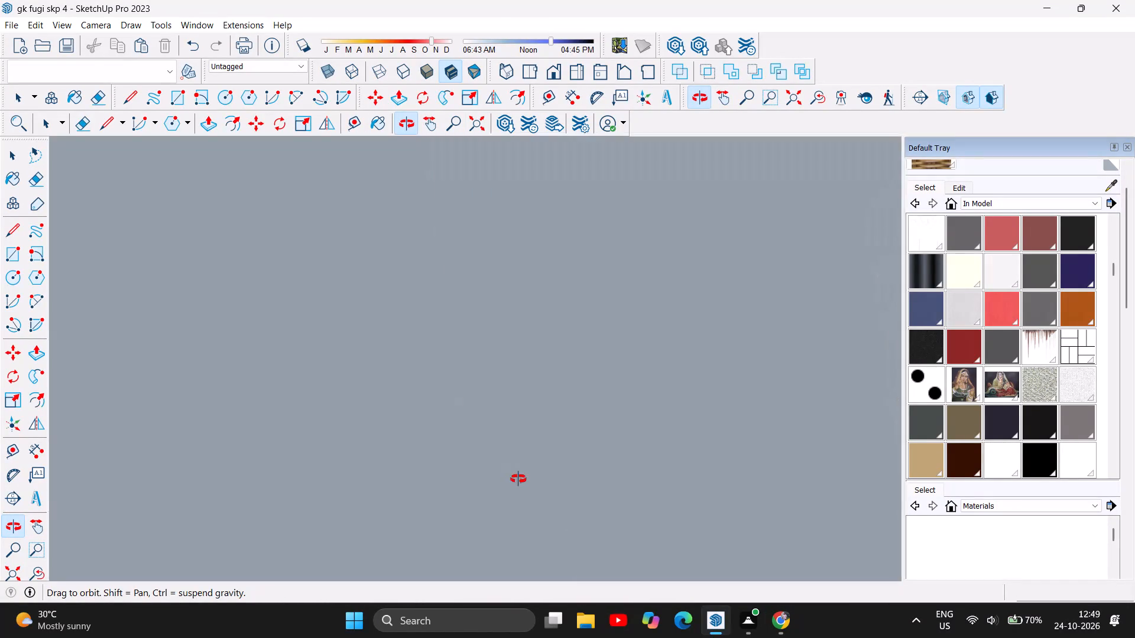
drag(518, 479, 535, 479)
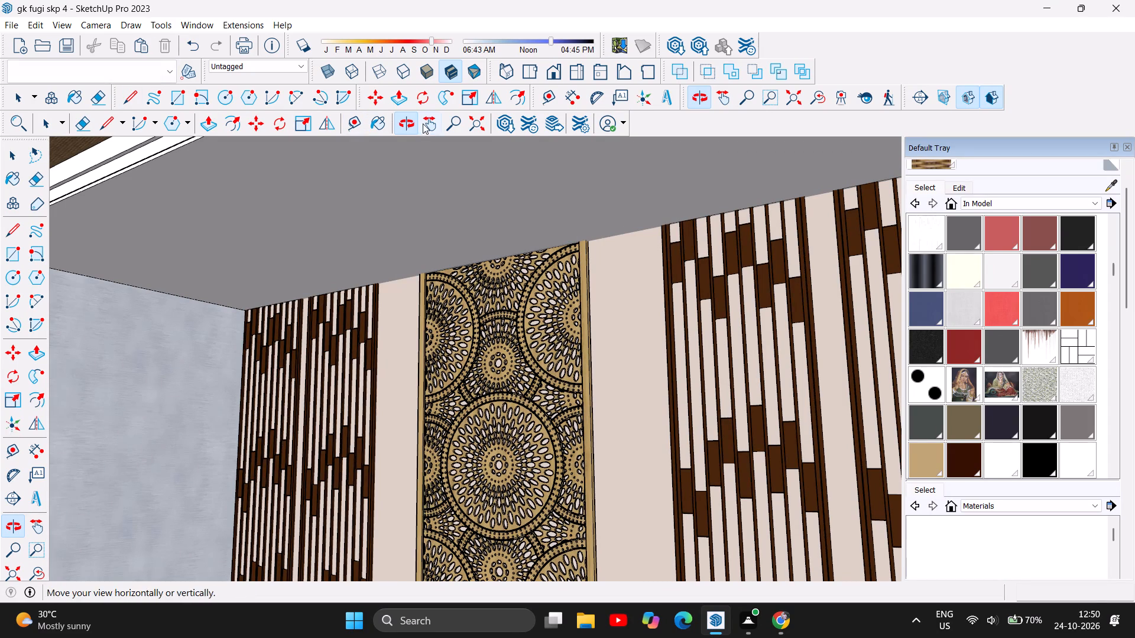
Examine the corner of the blue-grey side wall with the brown slatted panels, gold circular-patterned panel and ceiling moulding.
click(425, 122)
drag(233, 379, 188, 380)
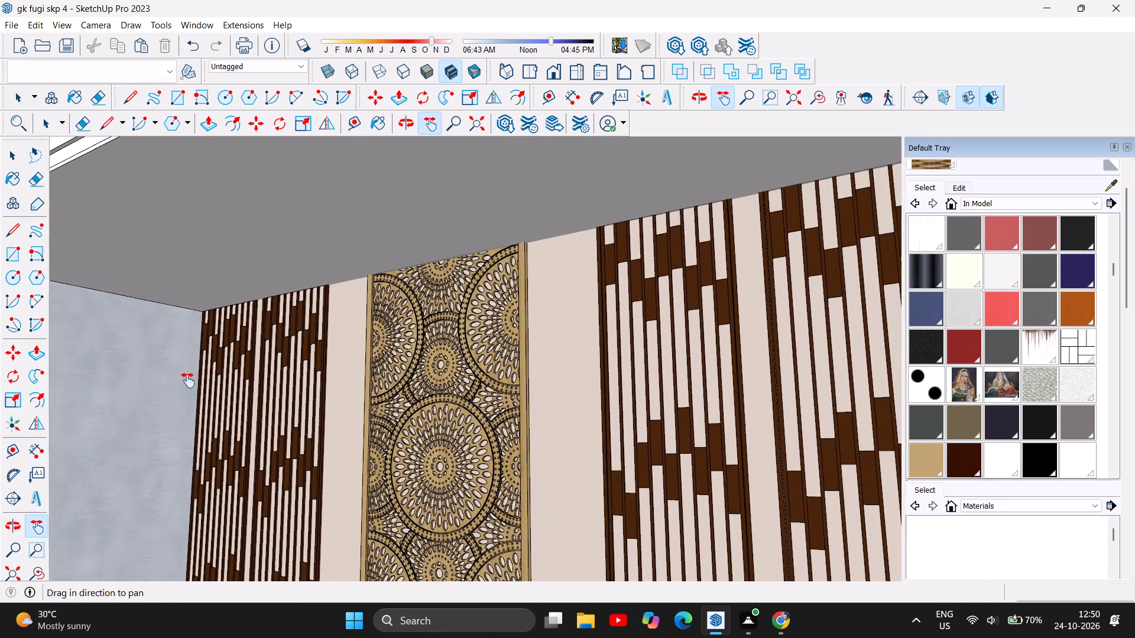
drag(188, 380, 390, 342)
drag(91, 447, 225, 388)
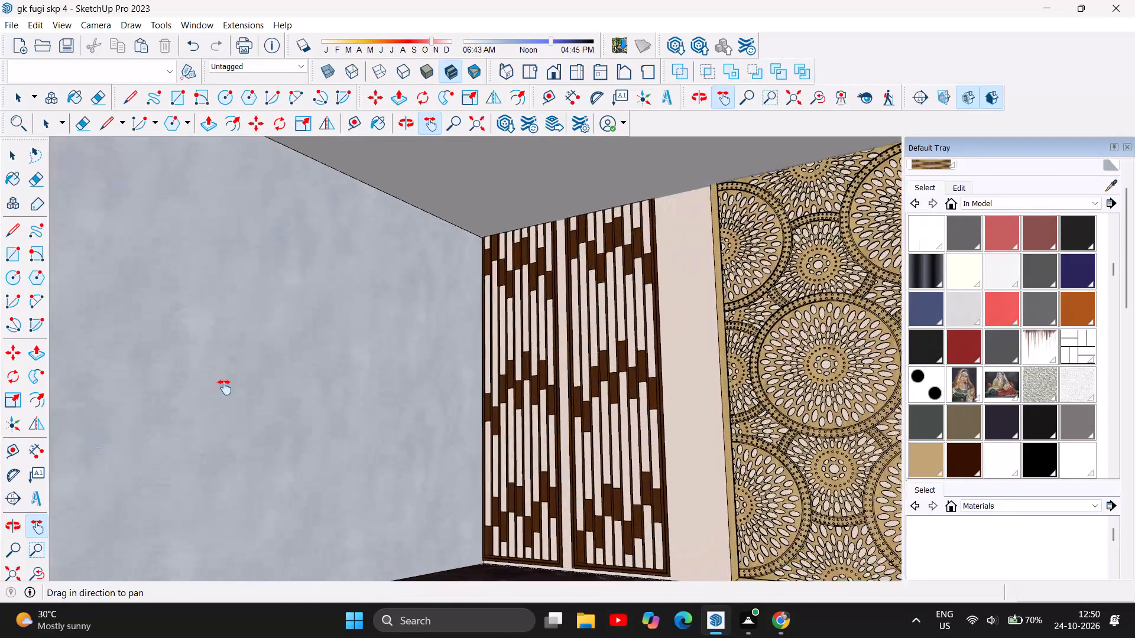
drag(225, 388, 214, 320)
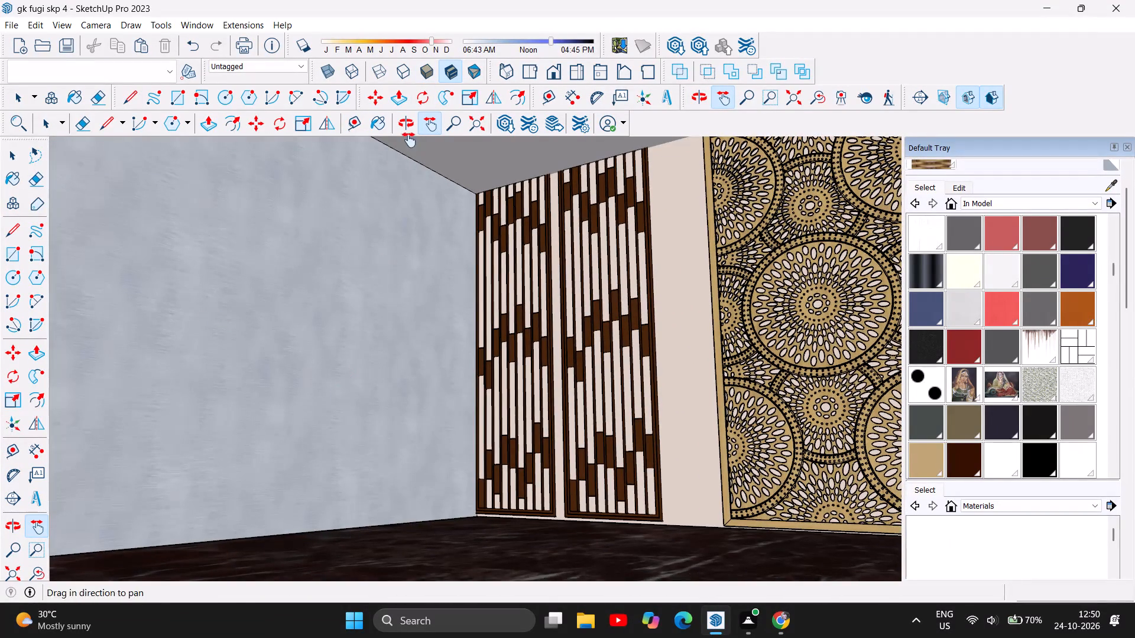
click(411, 134)
drag(440, 424, 438, 466)
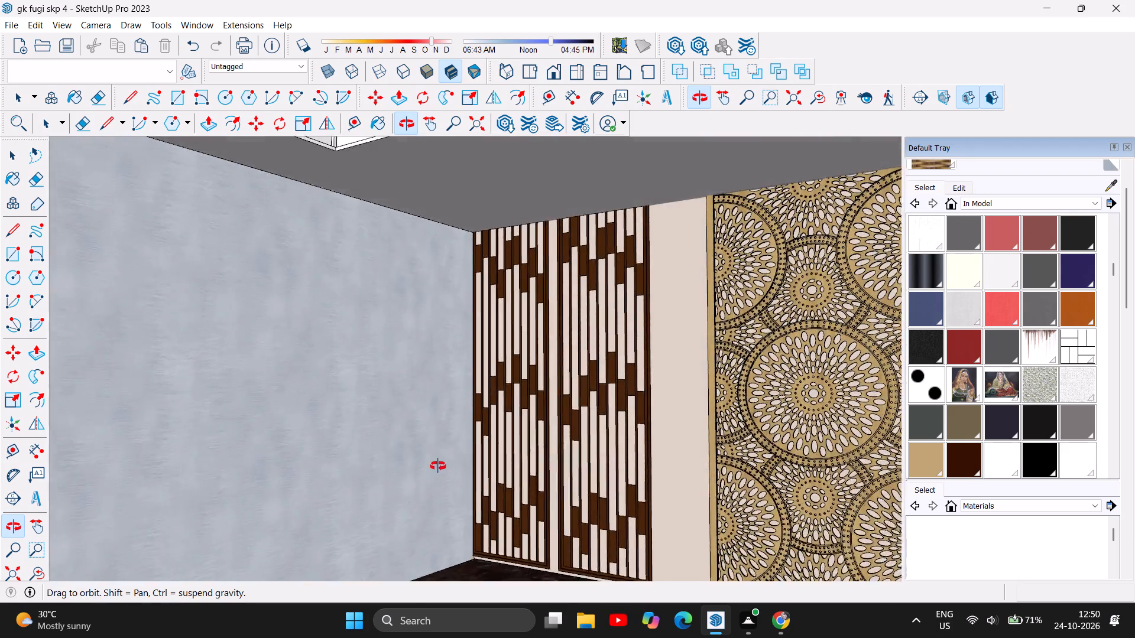
drag(438, 466, 445, 490)
drag(221, 470, 211, 470)
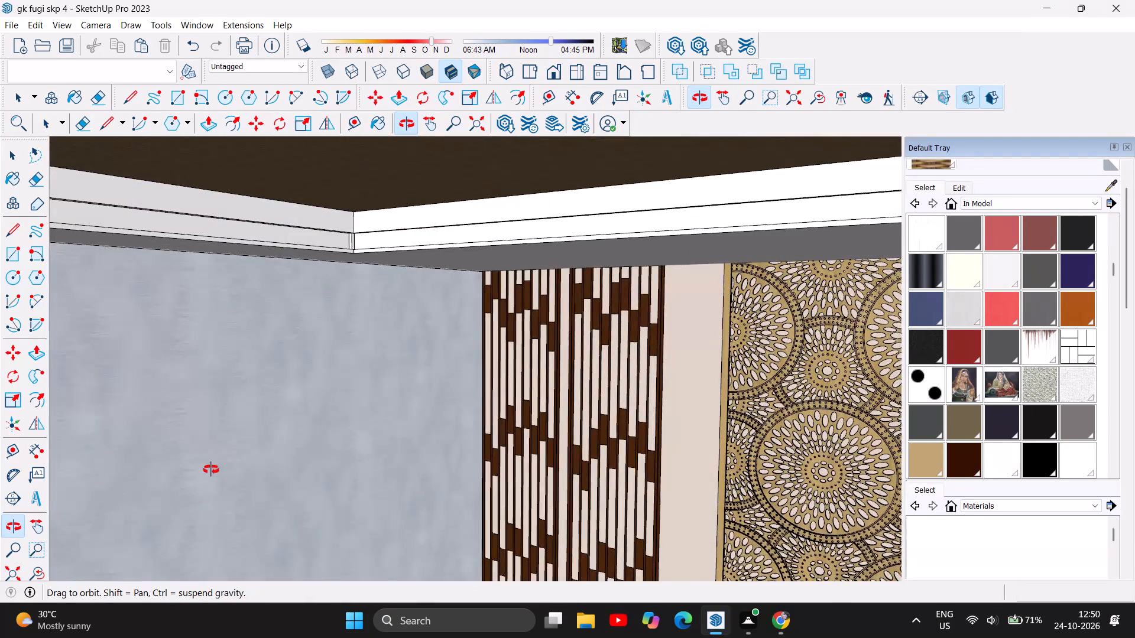
drag(211, 470, 174, 471)
drag(255, 482, 212, 481)
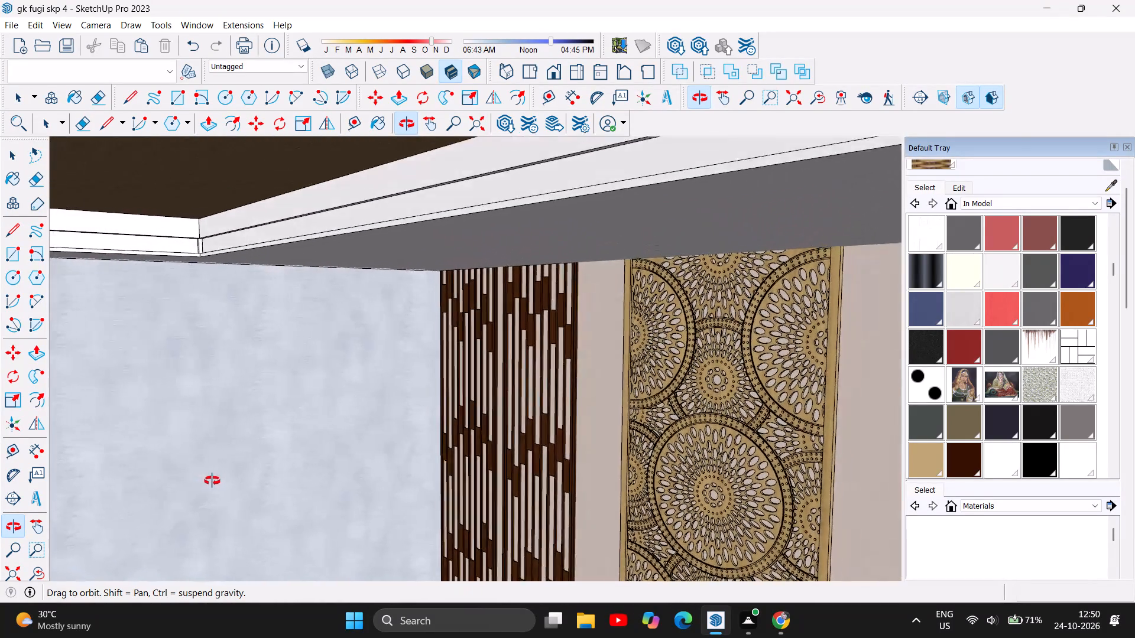
drag(212, 481, 200, 477)
drag(270, 474, 242, 471)
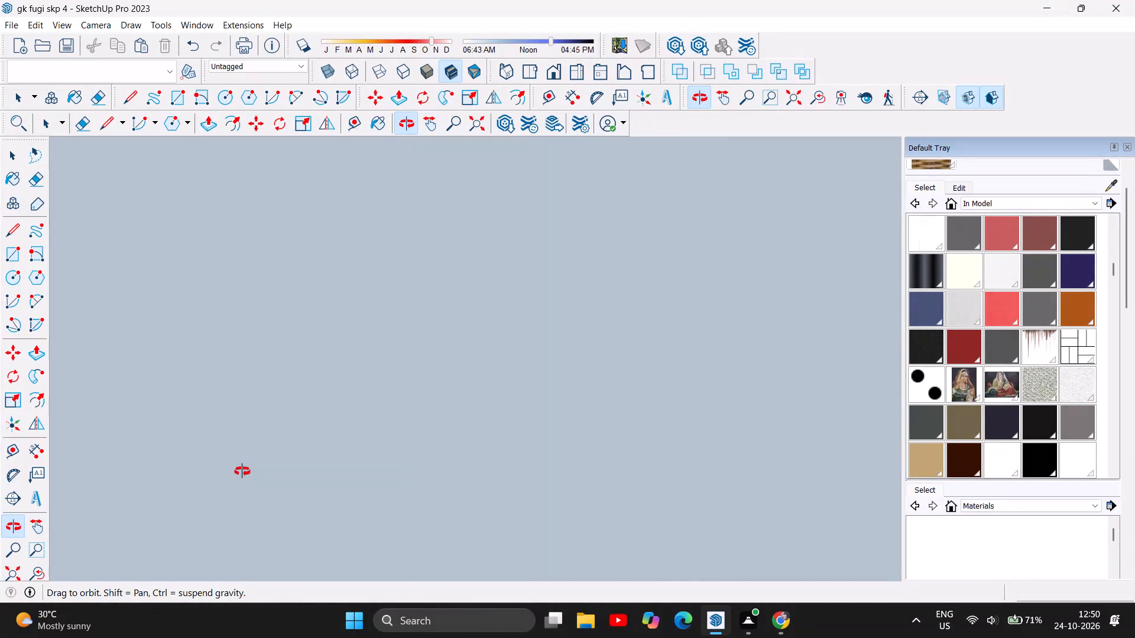
drag(242, 471, 277, 474)
scroll(278, 474, up, 3)
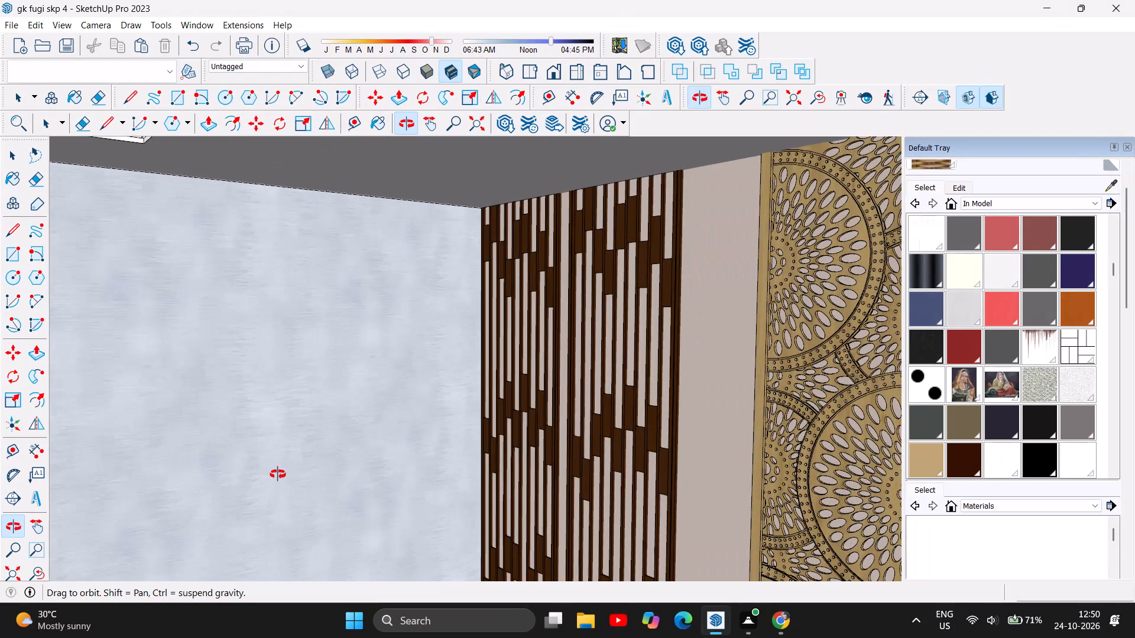
drag(316, 474, 259, 467)
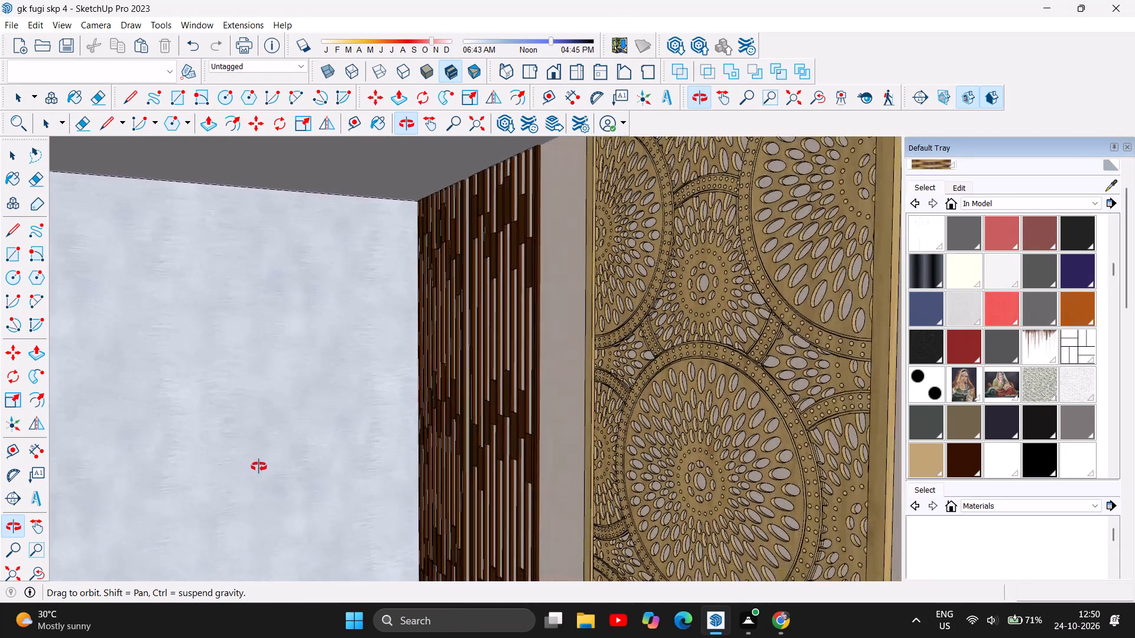
drag(400, 463, 388, 461)
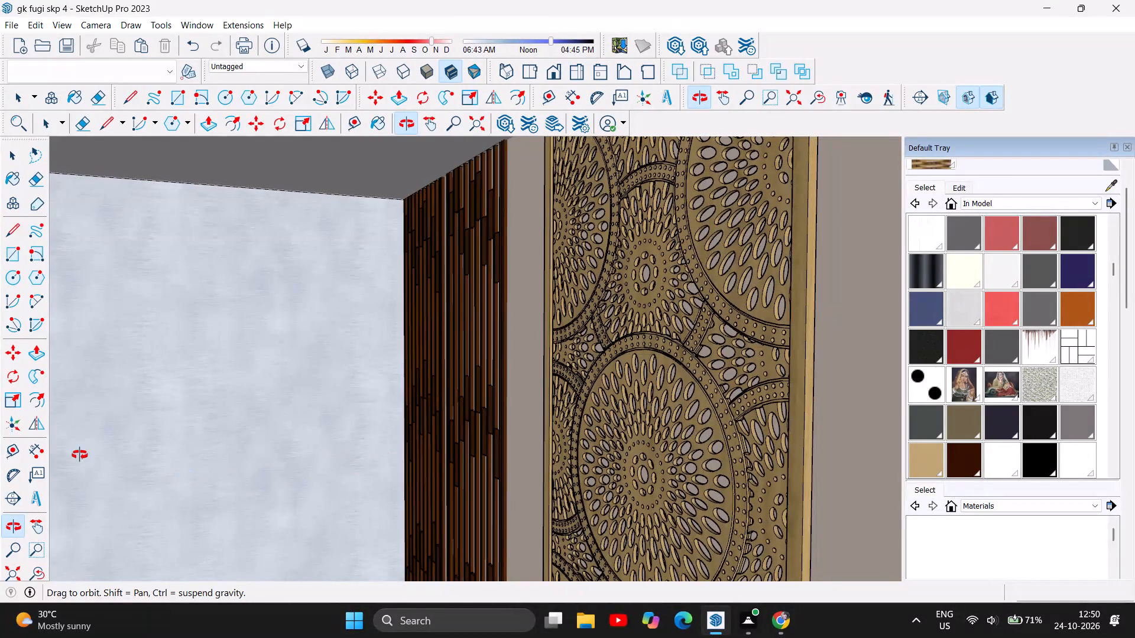
Examine the blue-grey side wall along its top edge, including the white moulding and black panel in the ceiling recess.
click(428, 122)
drag(245, 289, 268, 288)
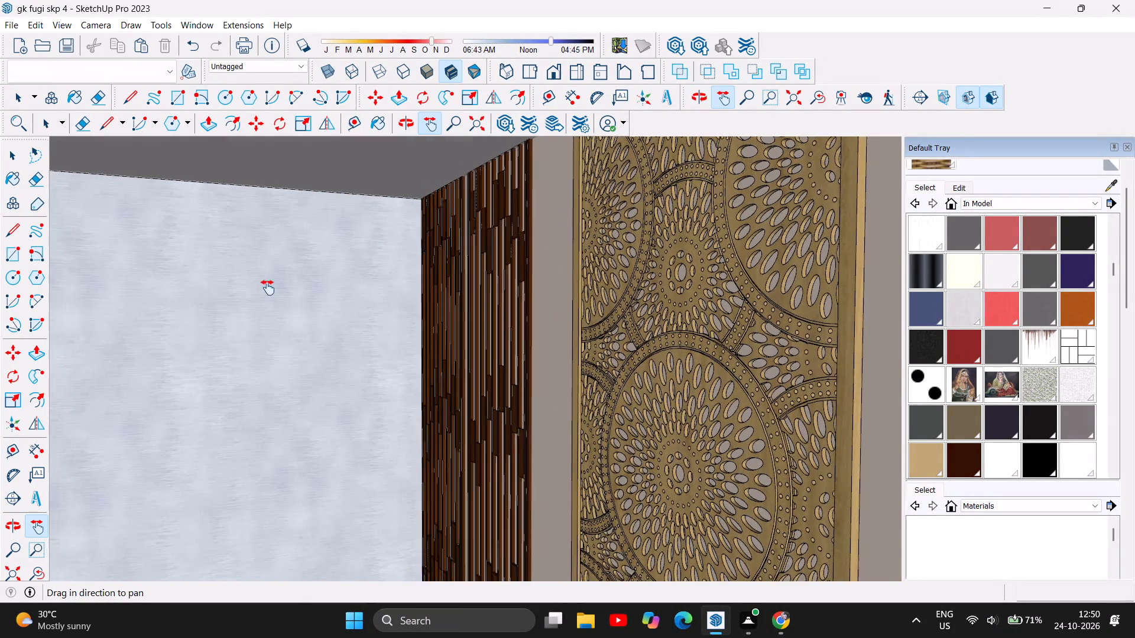
drag(268, 288, 372, 284)
drag(191, 341, 355, 334)
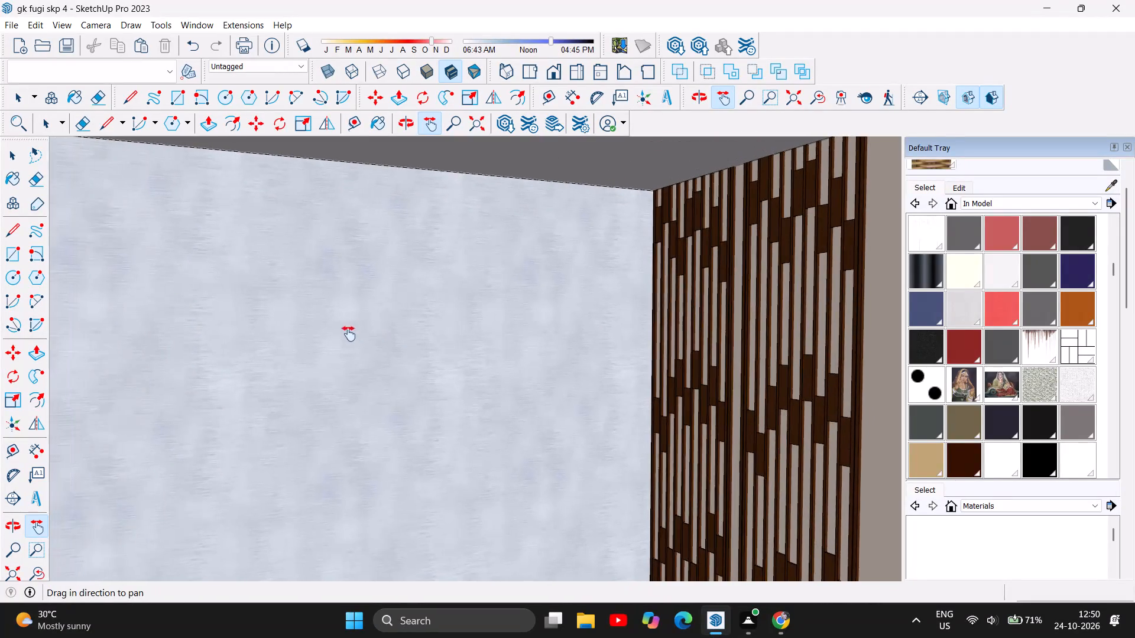
drag(85, 354, 148, 439)
drag(77, 389, 250, 421)
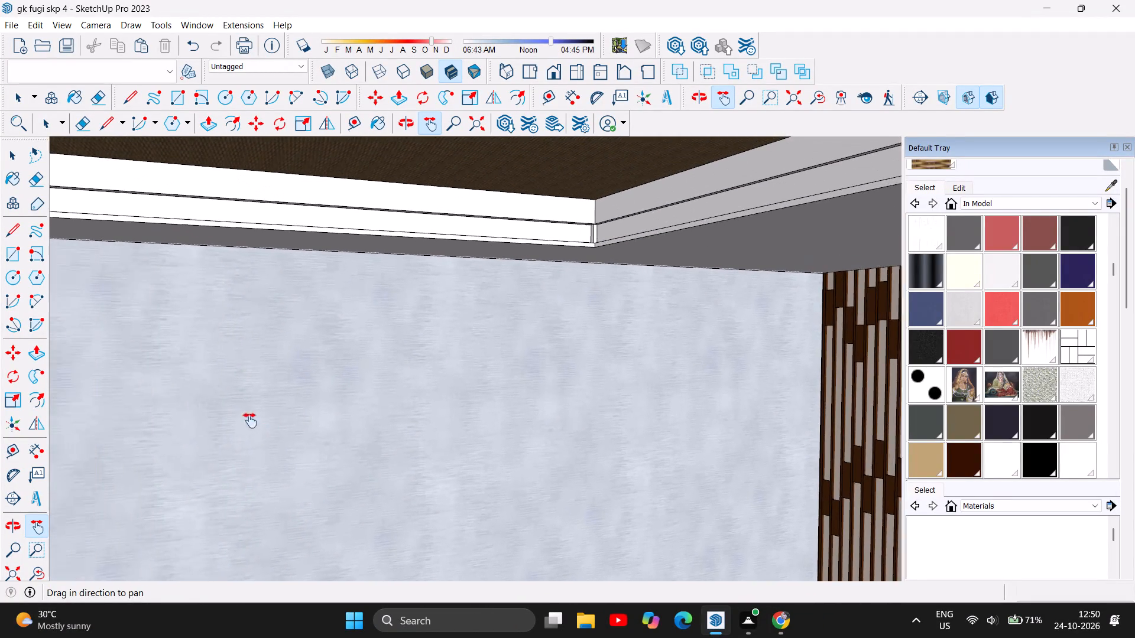
drag(250, 421, 251, 421)
drag(87, 419, 234, 442)
drag(90, 409, 100, 412)
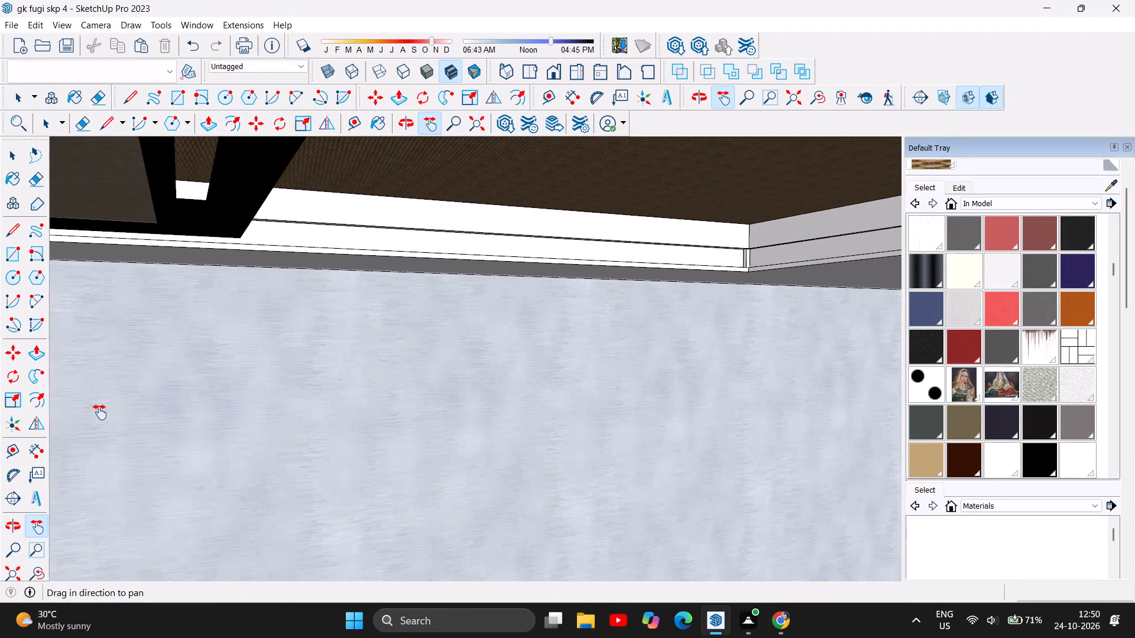
drag(100, 412, 93, 442)
drag(288, 367, 235, 404)
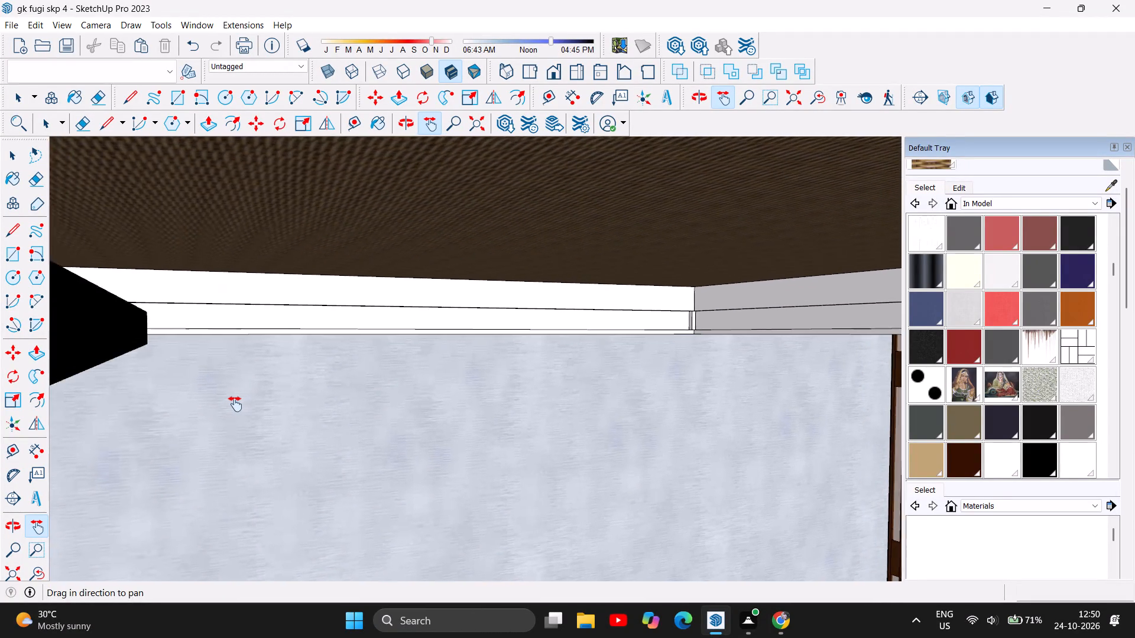
drag(235, 404, 251, 388)
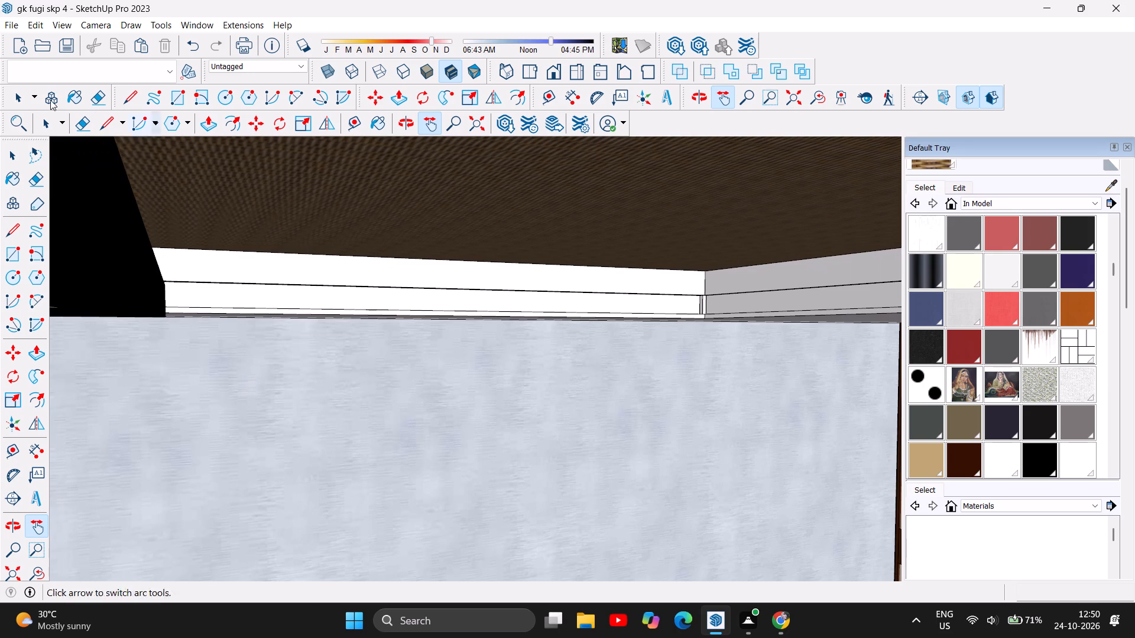
Select the black panel in the ceiling recess beside the white moulding.
click(19, 154)
click(114, 237)
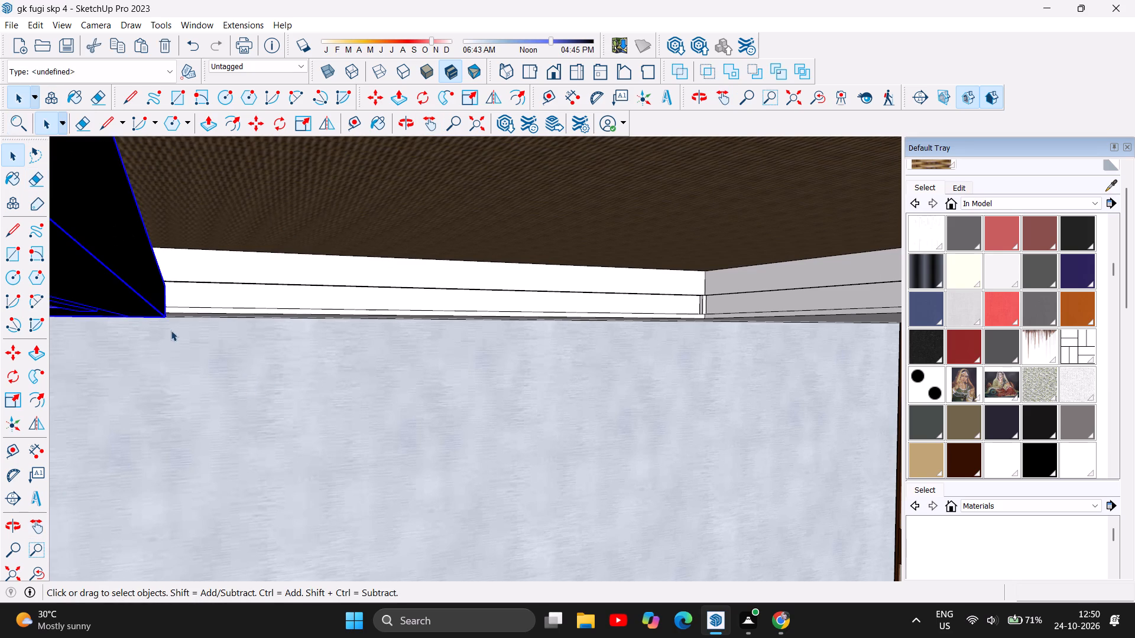
scroll(189, 355, down, 4)
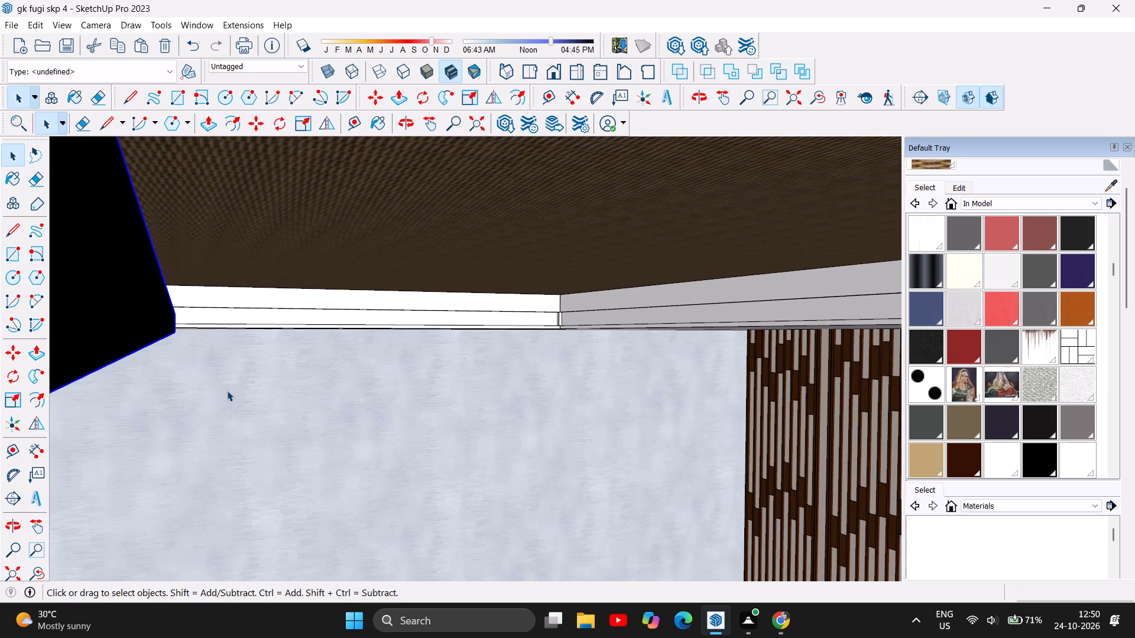
scroll(227, 389, down, 3)
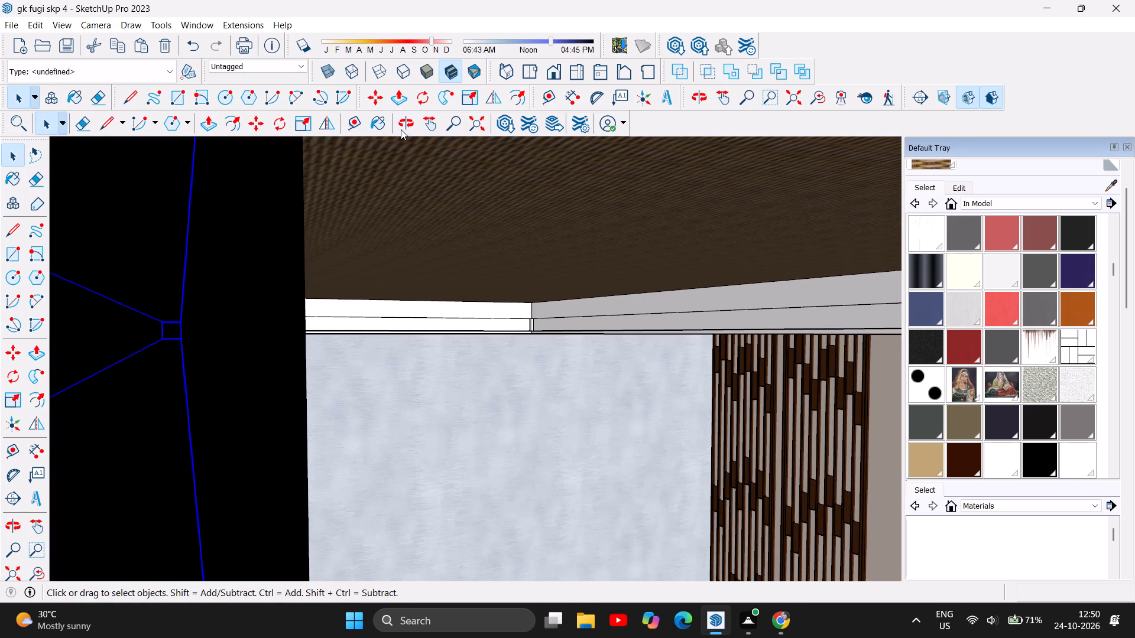
Examine the ceiling recess with its selected slatted panel, the panelled corner and the elephant painting on the blue-grey wall.
click(401, 128)
drag(547, 481, 526, 460)
click(357, 466)
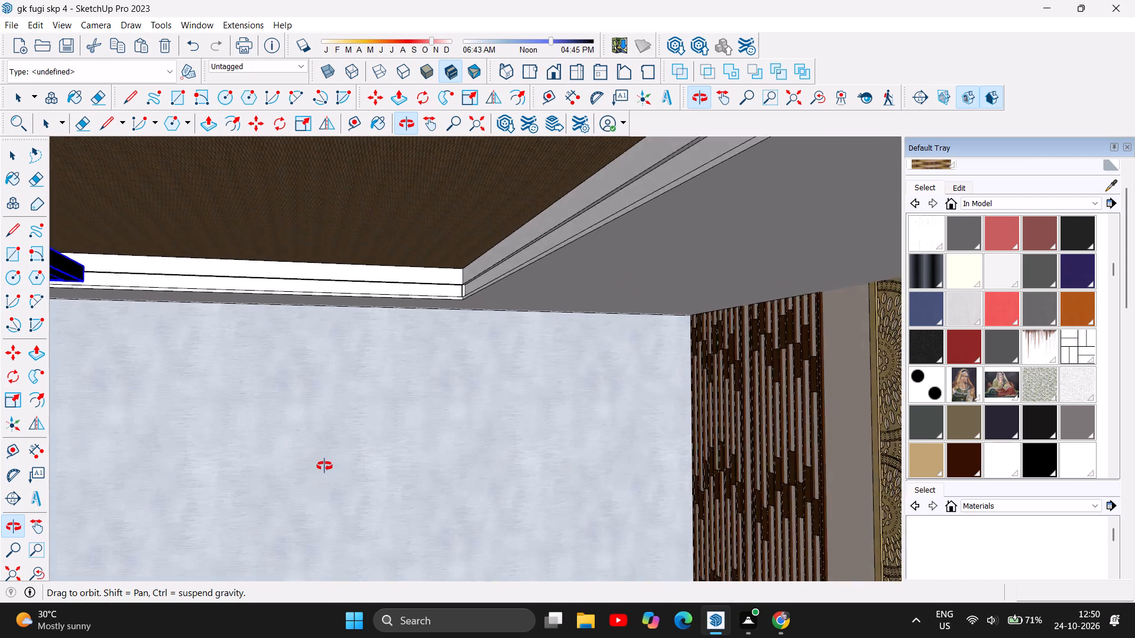
scroll(352, 462, up, 1)
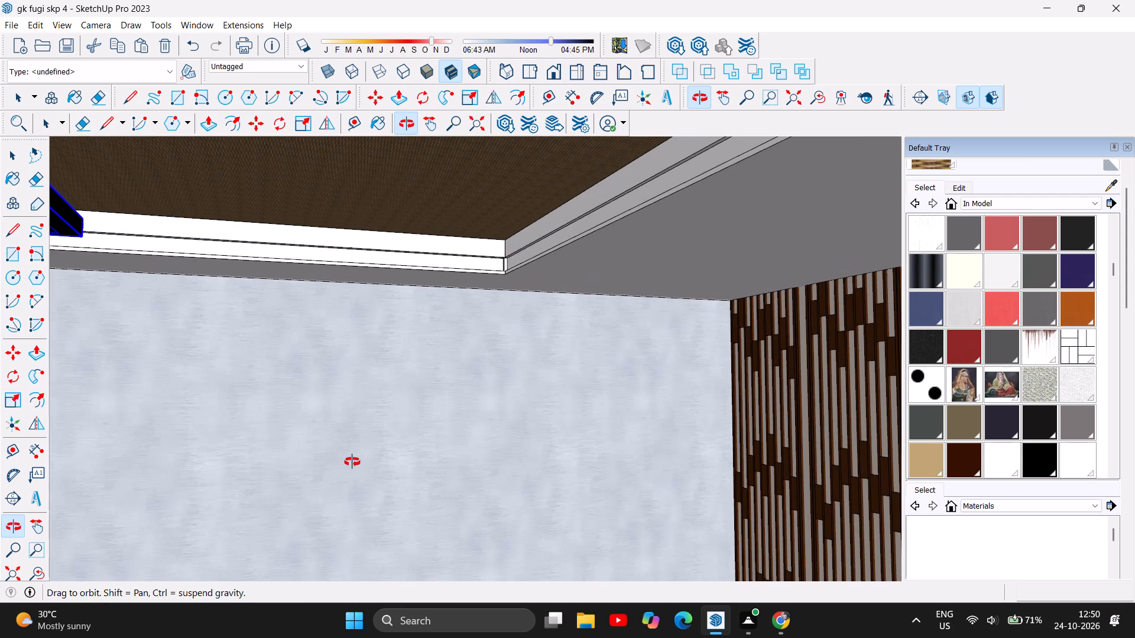
drag(374, 458, 339, 451)
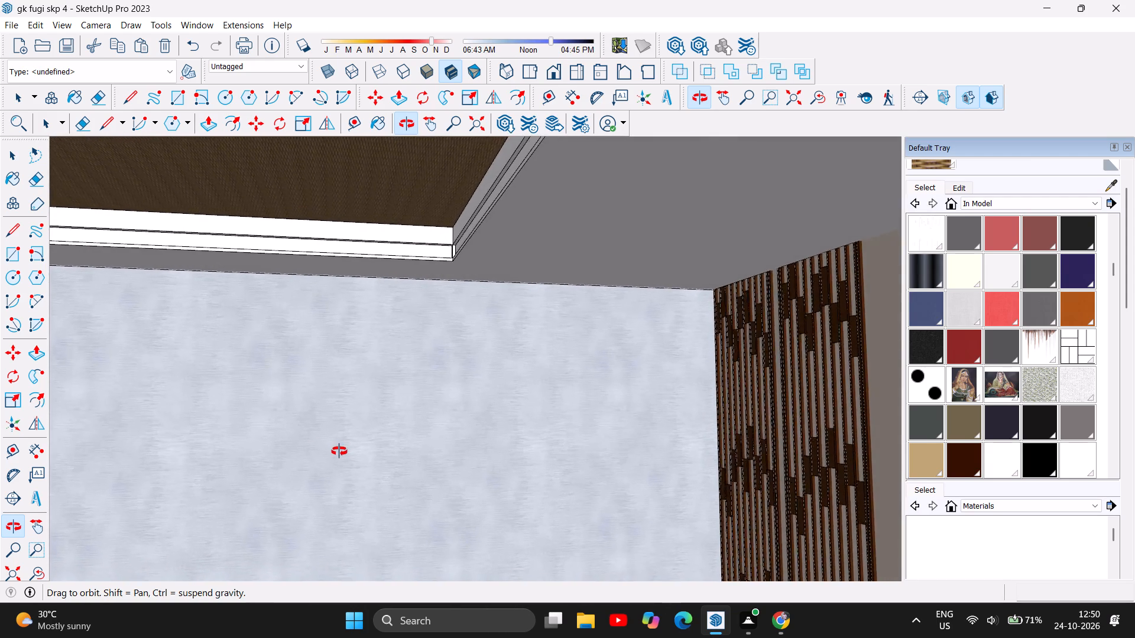
drag(339, 451, 294, 451)
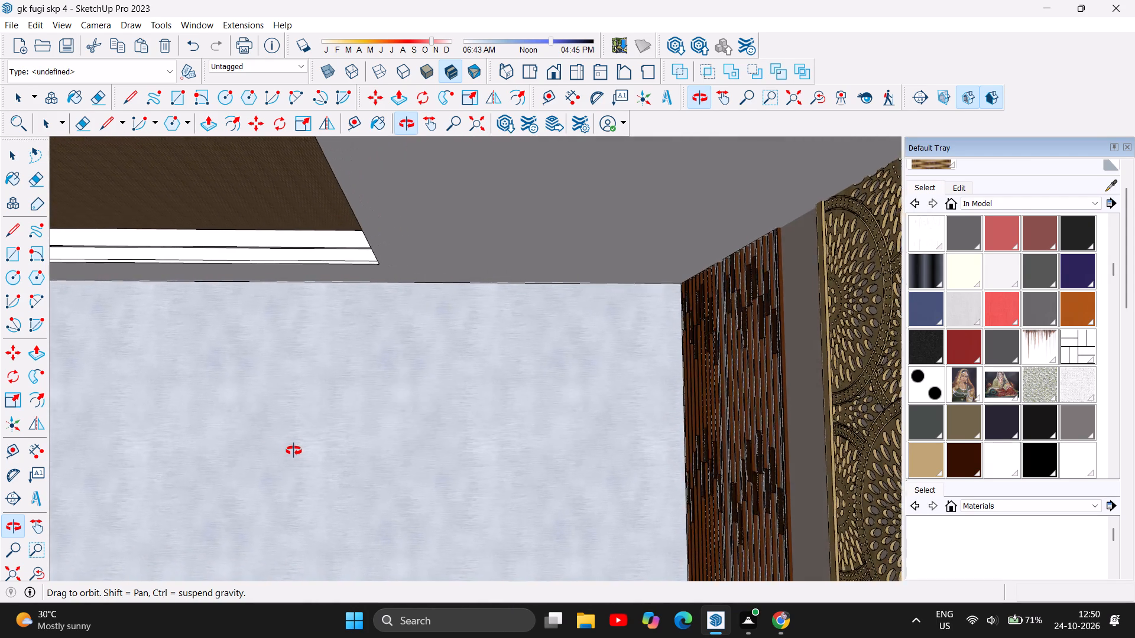
drag(294, 451, 270, 452)
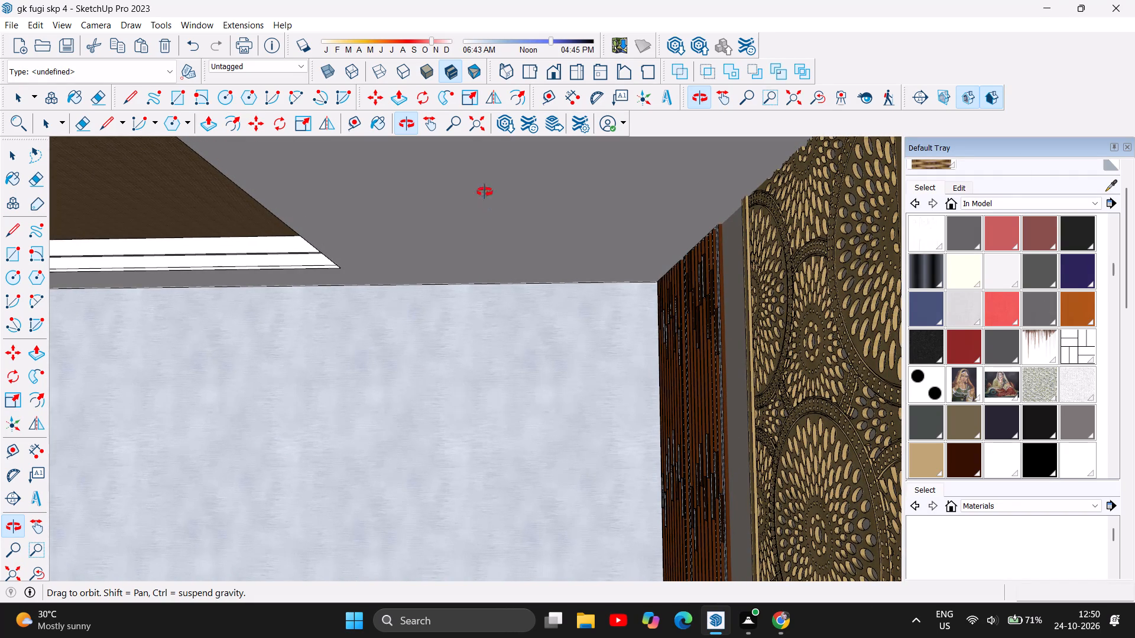
click(427, 121)
drag(407, 338, 387, 338)
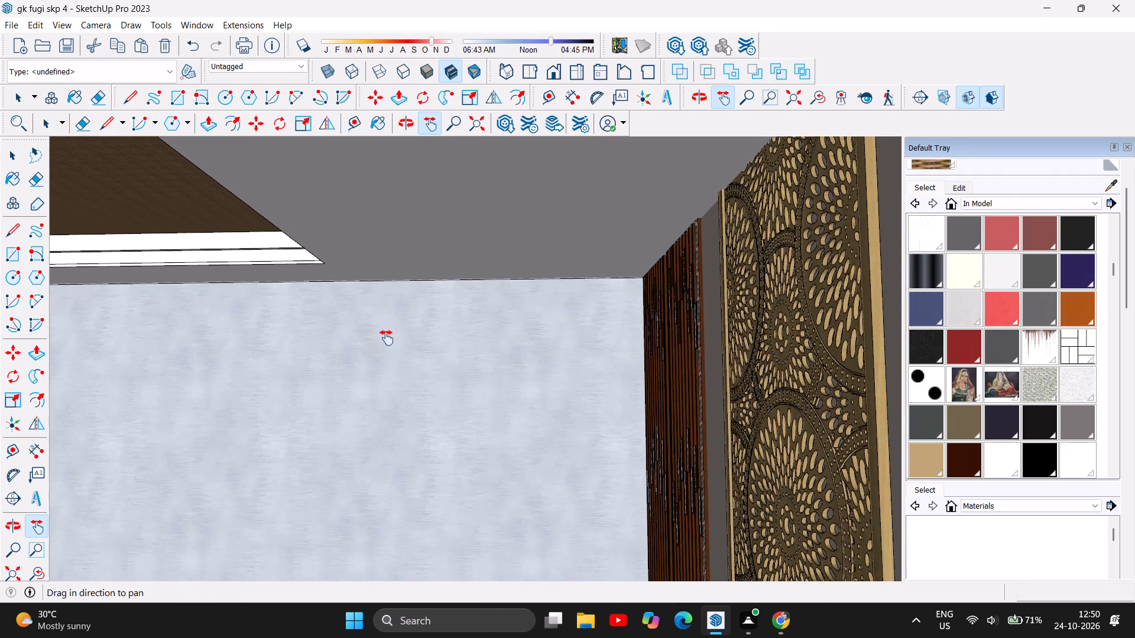
drag(387, 338, 525, 338)
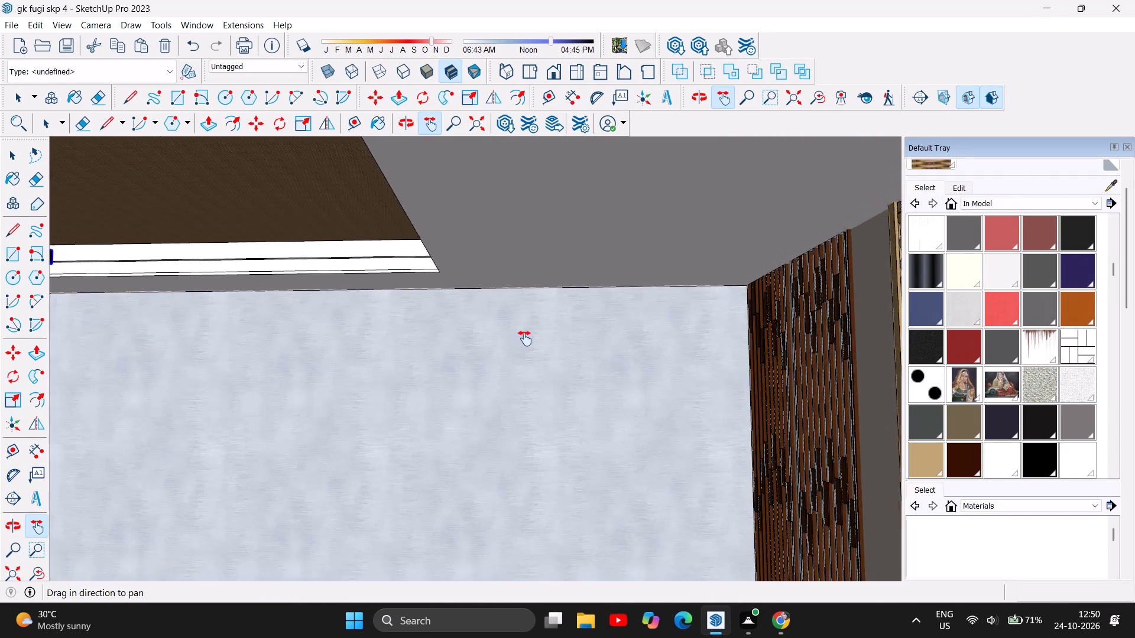
drag(525, 338, 636, 305)
drag(215, 420, 366, 425)
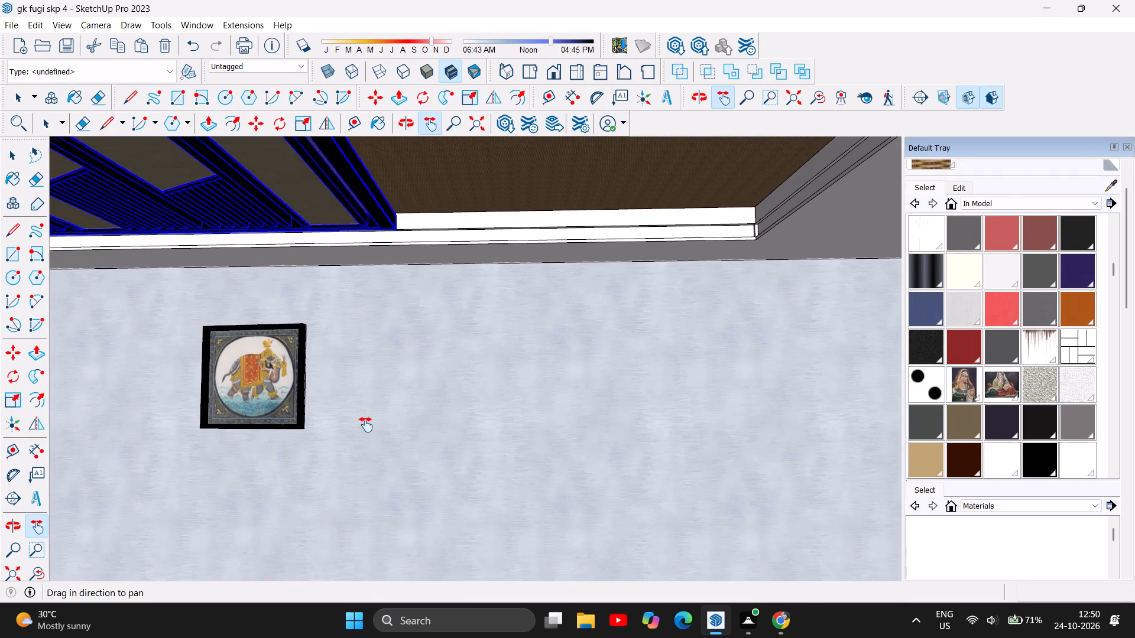
drag(366, 425, 373, 422)
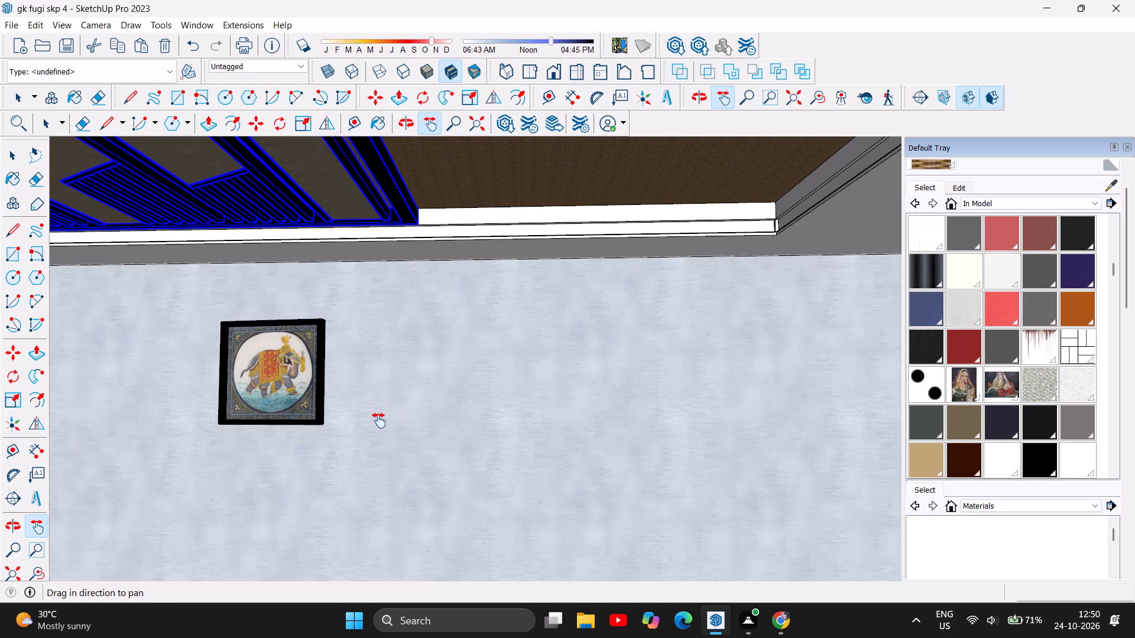
scroll(379, 421, down, 1)
scroll(379, 421, up, 2)
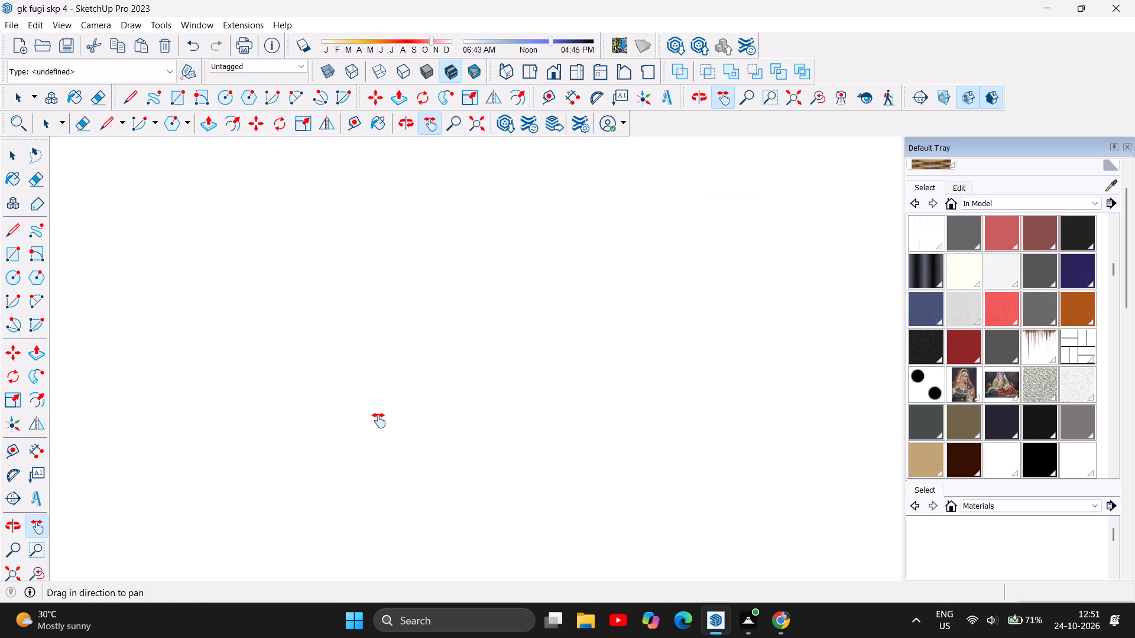
Examine the building's exterior from its blank side wall, including the projecting slab and the red-panelled entrance beneath it.
click(17, 572)
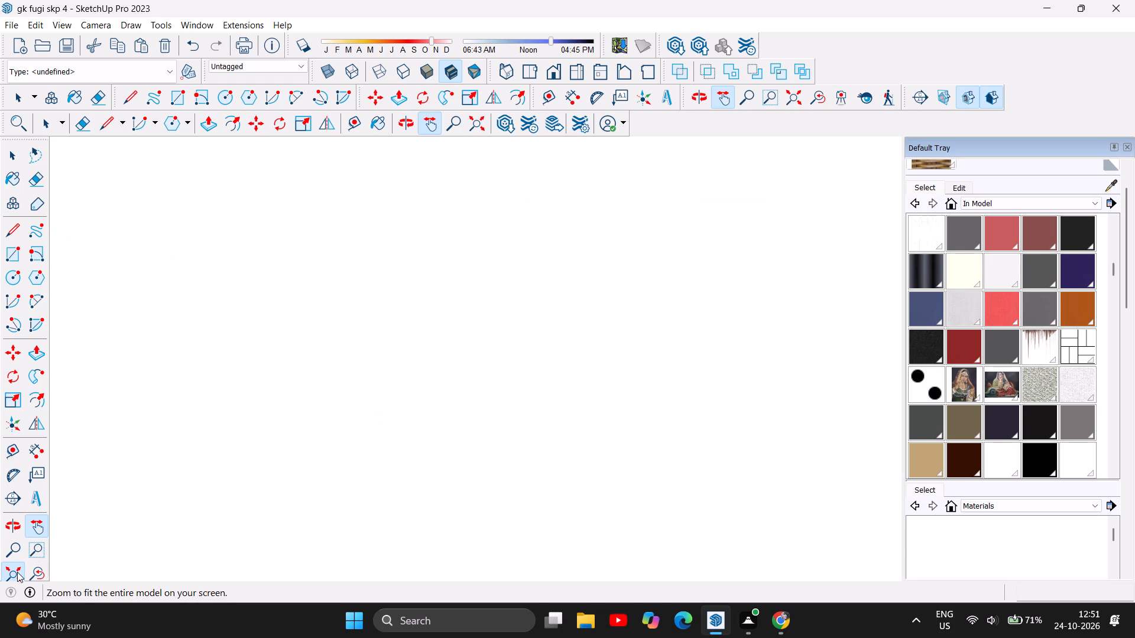
drag(464, 334, 466, 353)
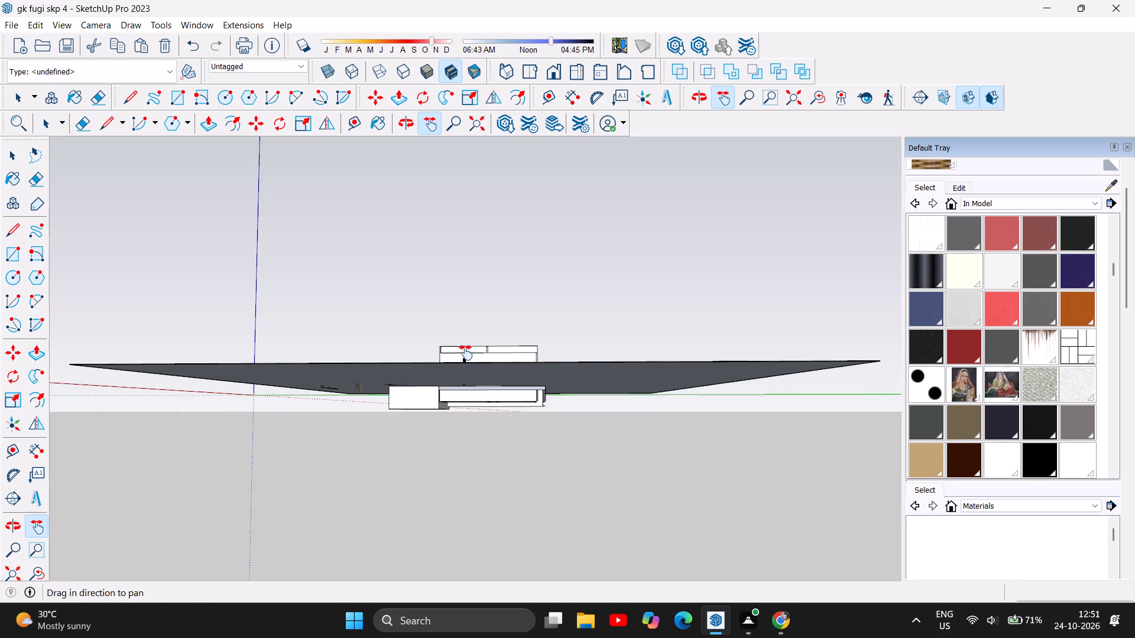
drag(466, 353, 481, 448)
scroll(497, 481, up, 8)
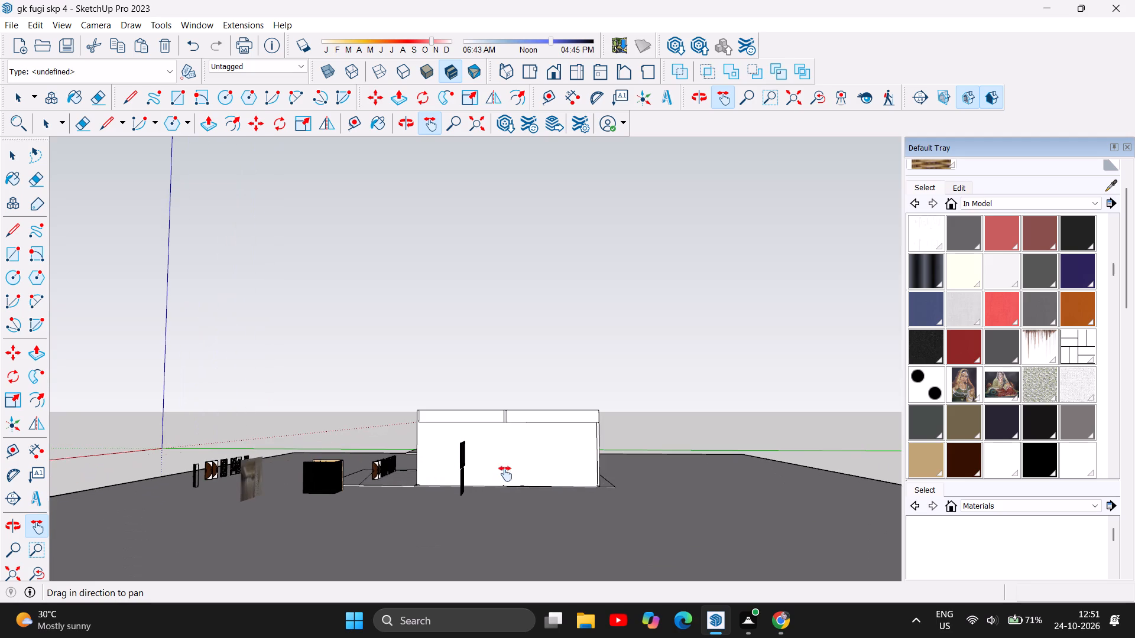
drag(382, 460, 549, 492)
scroll(601, 483, up, 2)
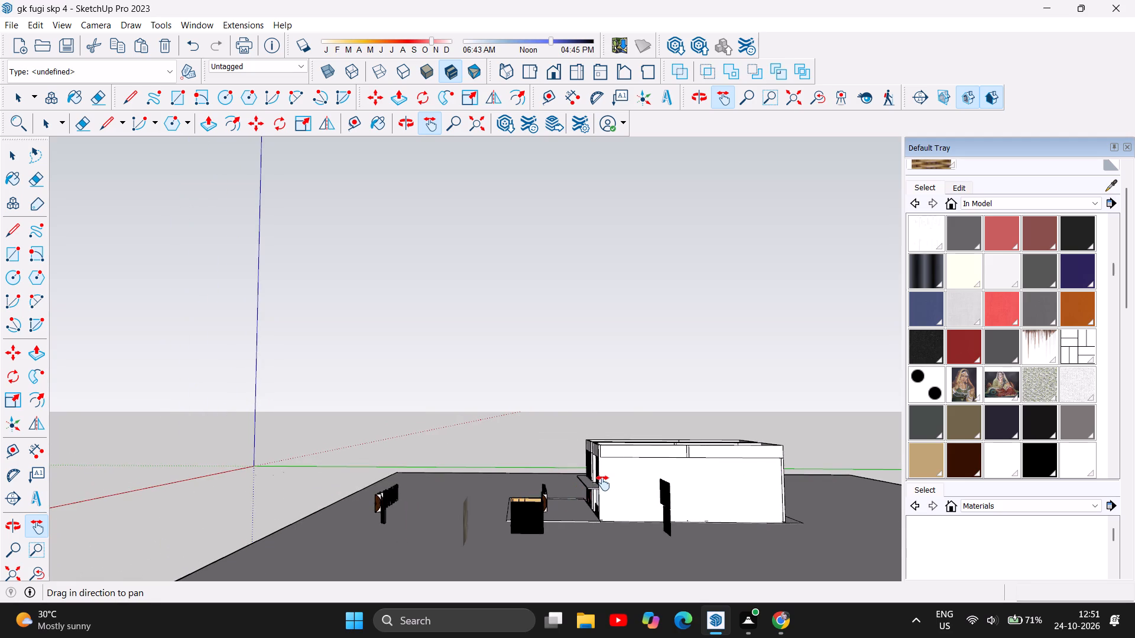
scroll(603, 483, up, 5)
scroll(603, 532, up, 14)
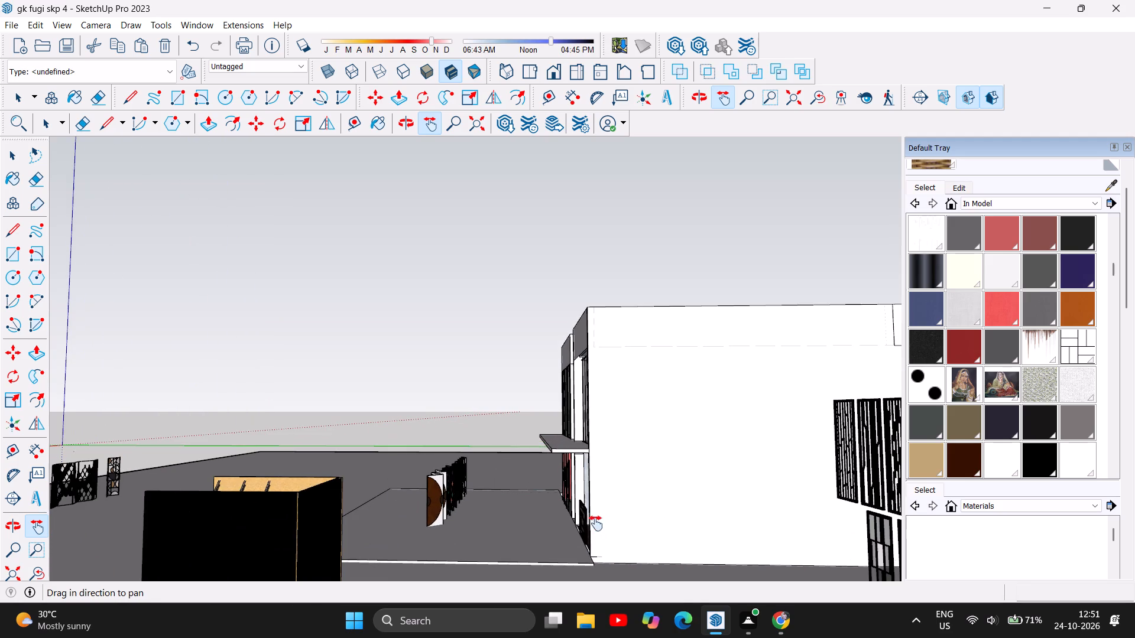
scroll(585, 457, up, 14)
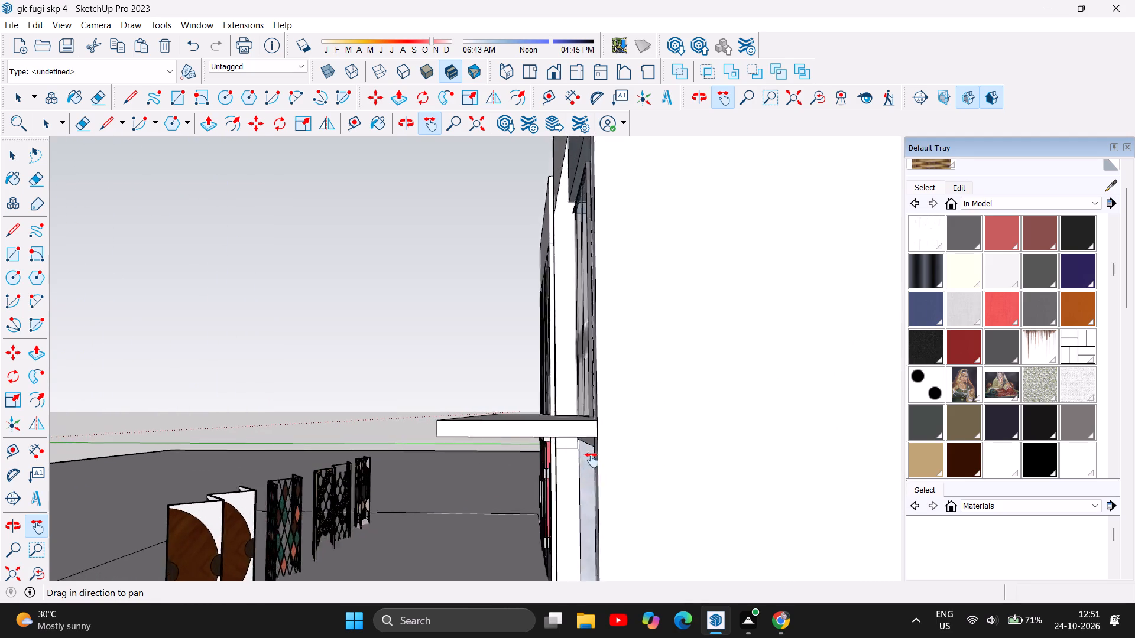
scroll(592, 460, up, 8)
drag(541, 507, 601, 499)
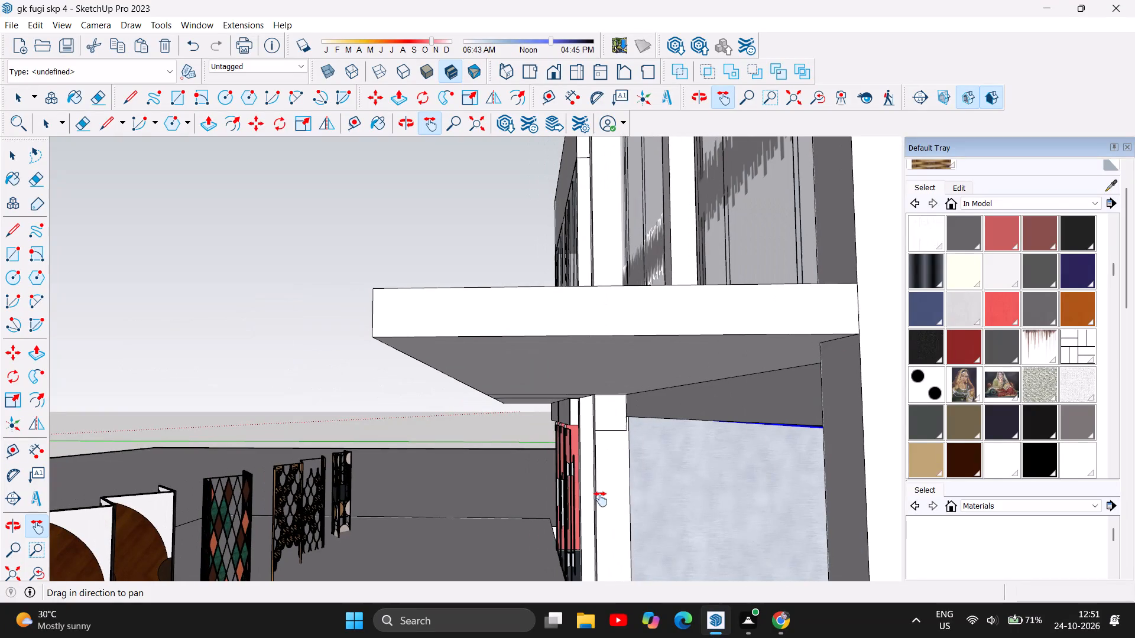
scroll(448, 386, down, 3)
scroll(491, 412, up, 1)
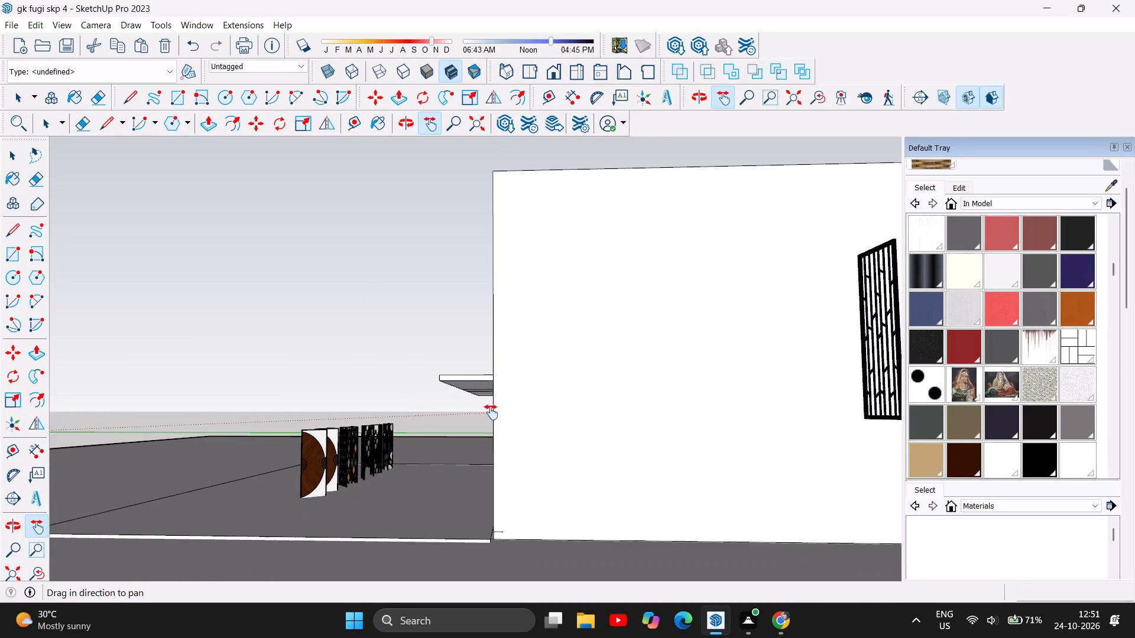
scroll(491, 412, up, 4)
scroll(512, 421, down, 2)
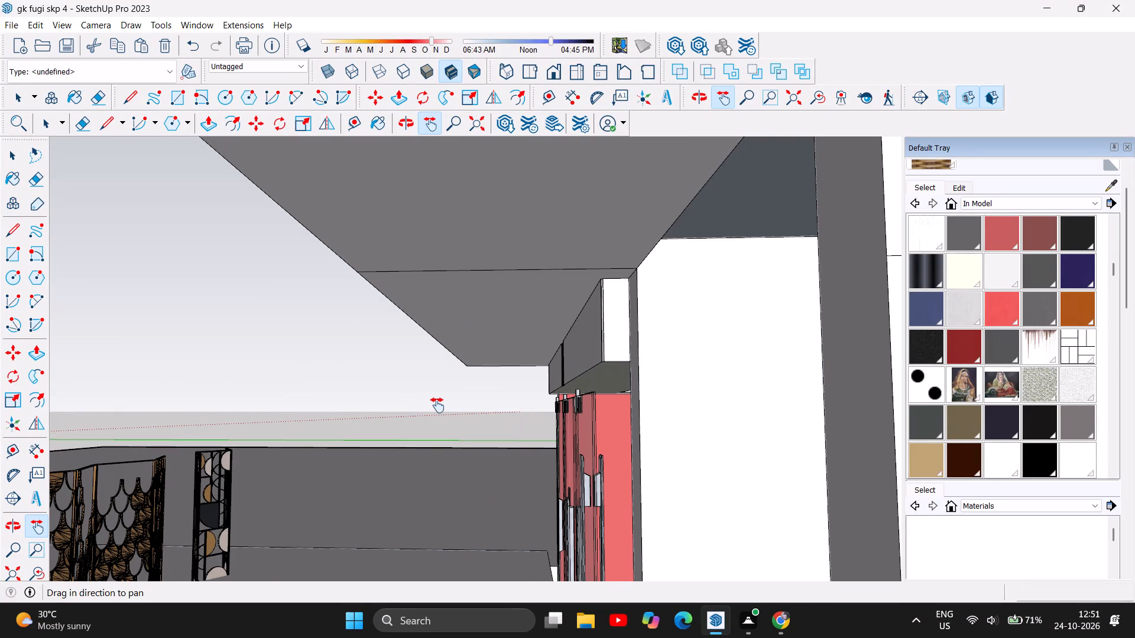
scroll(436, 405, down, 3)
scroll(442, 460, down, 4)
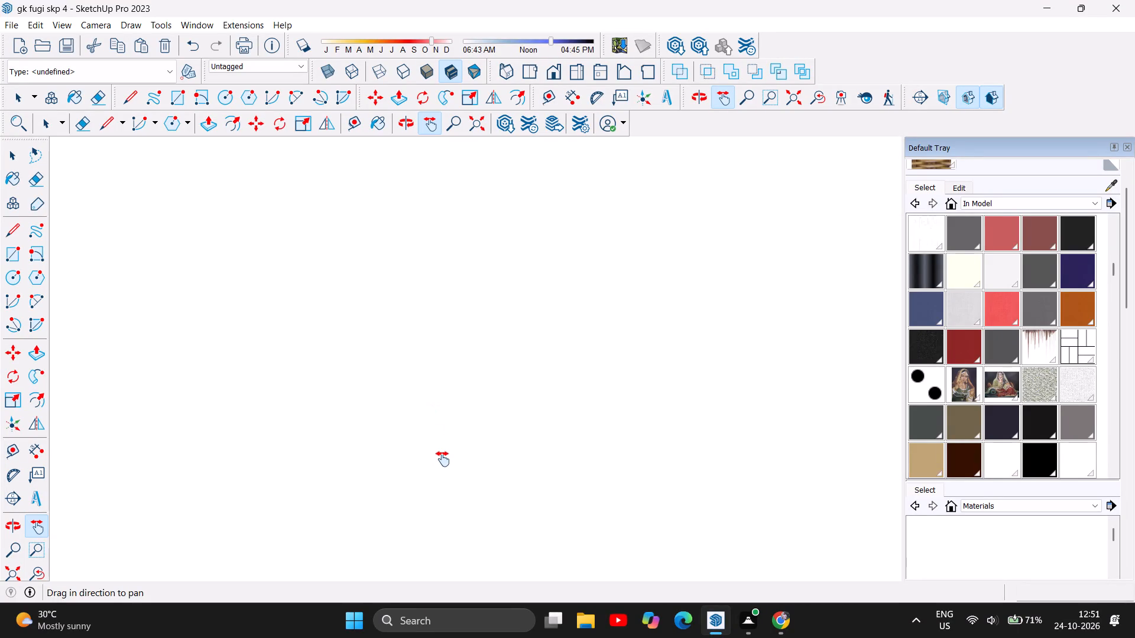
scroll(443, 457, down, 18)
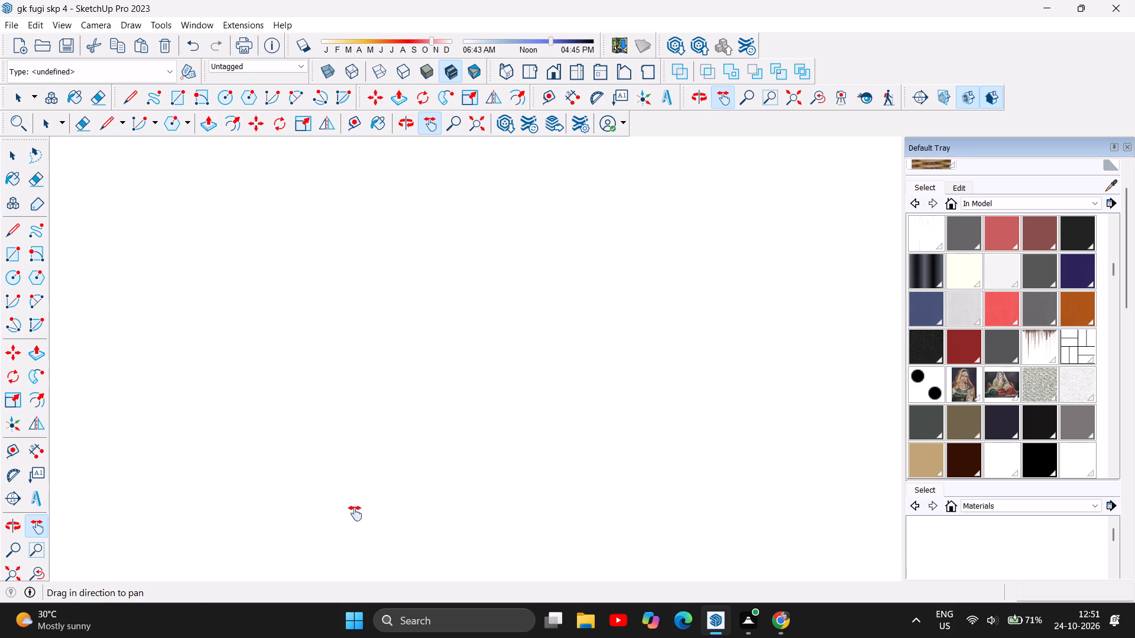
Examine the two-storey building front and the ground-floor room with the elephant painting, panelled back wall and ceiling recess.
double_click(9, 566)
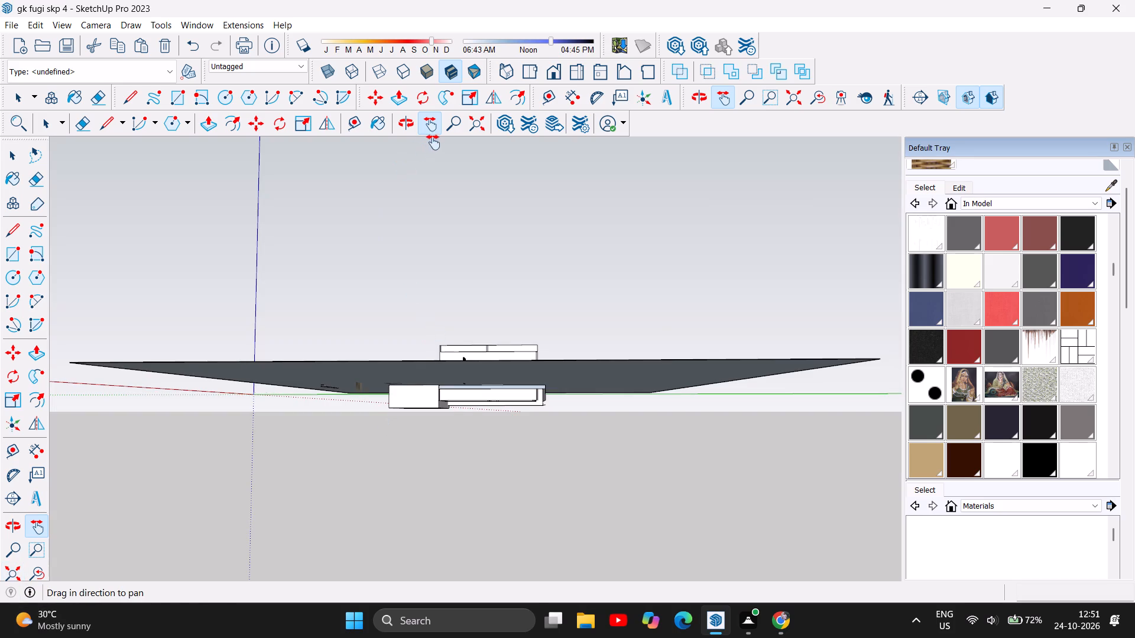
click(406, 131)
drag(423, 266, 437, 380)
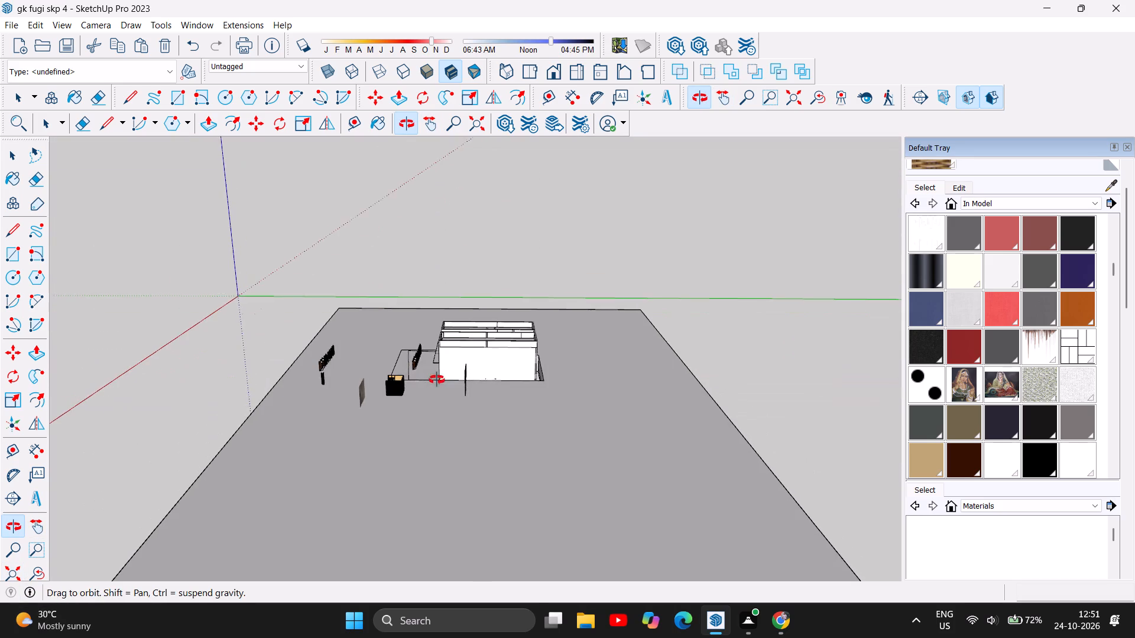
scroll(485, 351, up, 7)
scroll(413, 366, up, 7)
drag(406, 385, 492, 406)
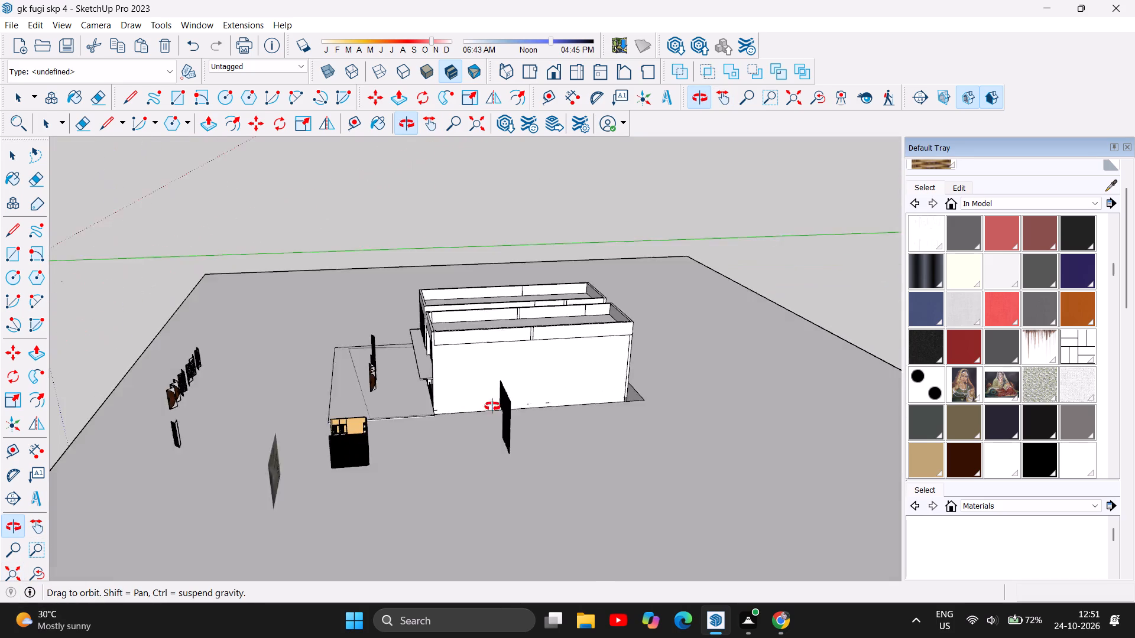
drag(492, 406, 742, 329)
click(742, 329)
scroll(477, 371, up, 2)
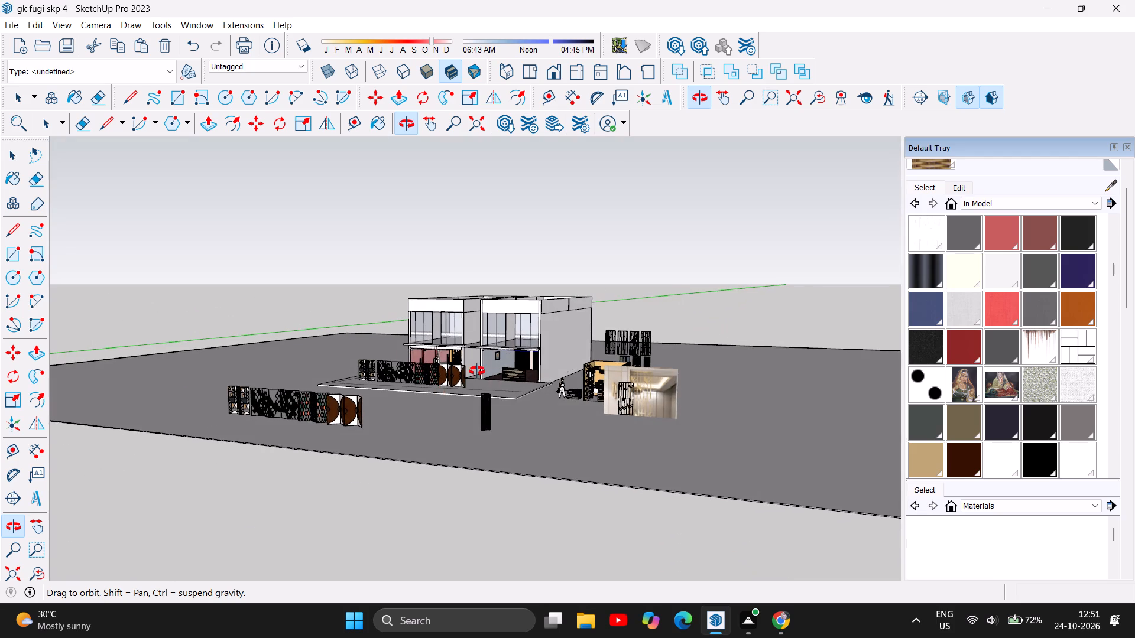
scroll(477, 371, up, 4)
scroll(544, 344, up, 12)
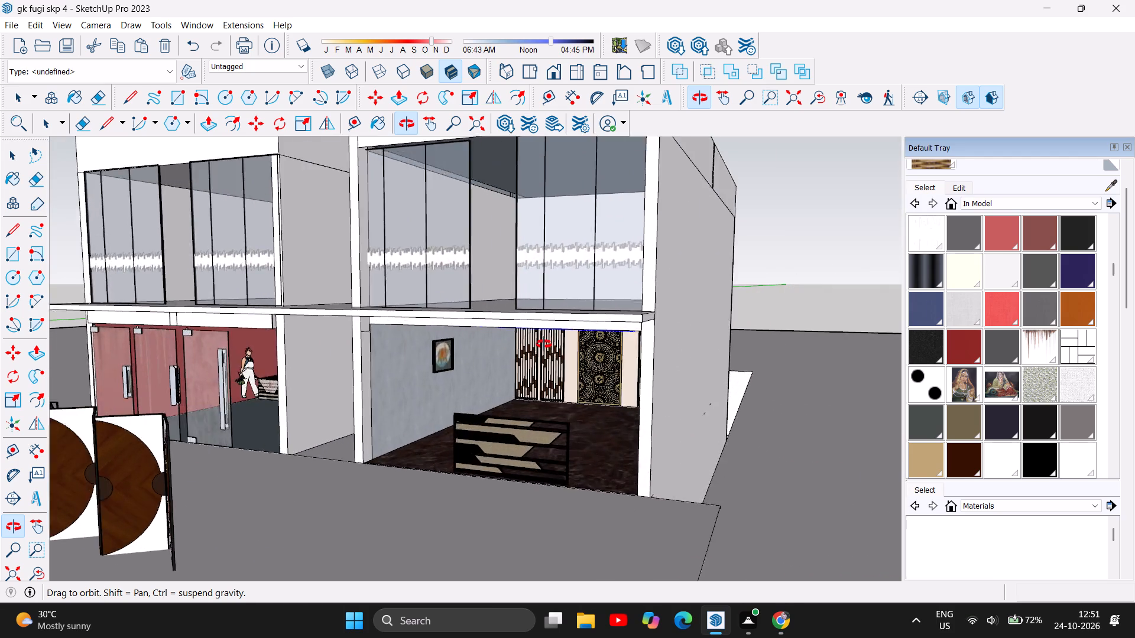
scroll(544, 344, up, 2)
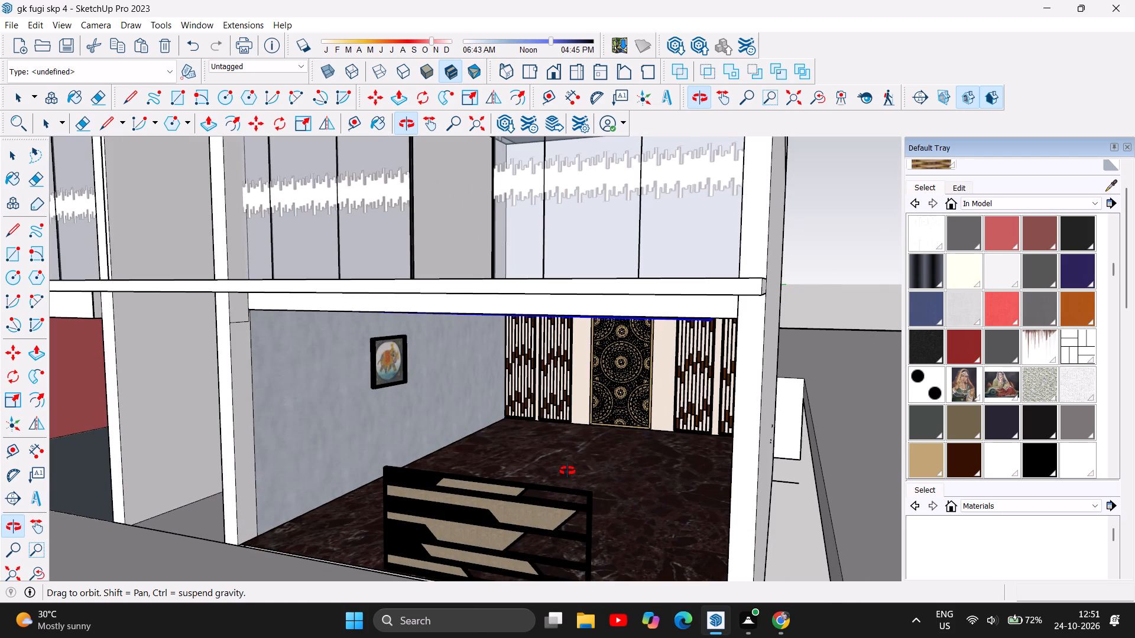
scroll(567, 471, up, 4)
drag(730, 339, 738, 326)
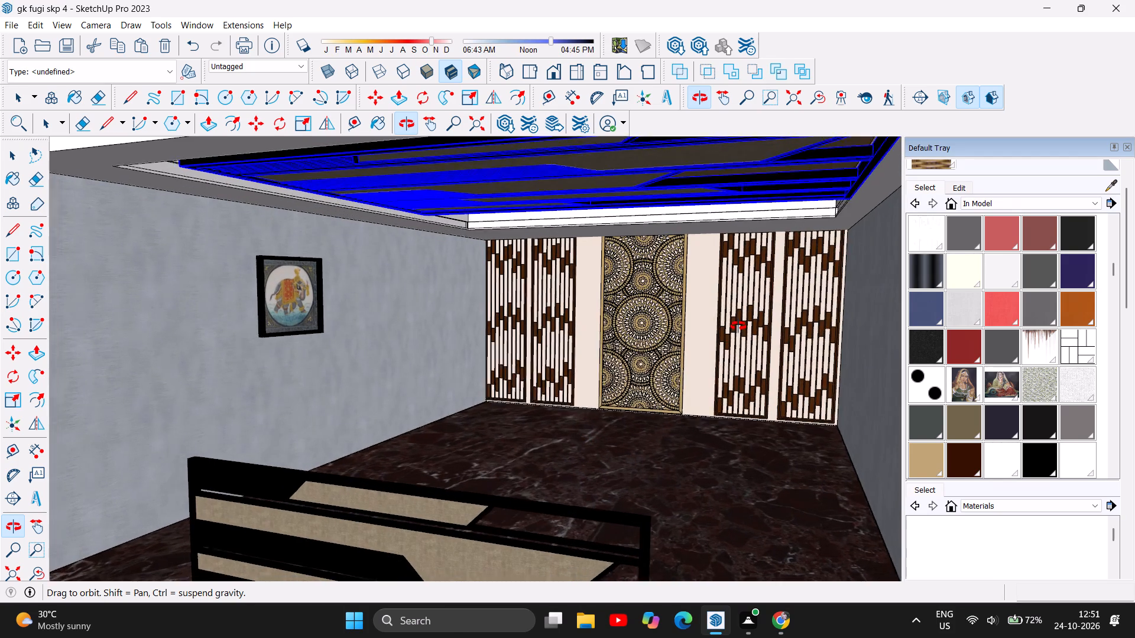
drag(738, 326, 738, 325)
Scale down the selected slatted panel in the ceiling recess along the green axis to about 0.77, pulling its edge off the moulding.
scroll(685, 159, up, 5)
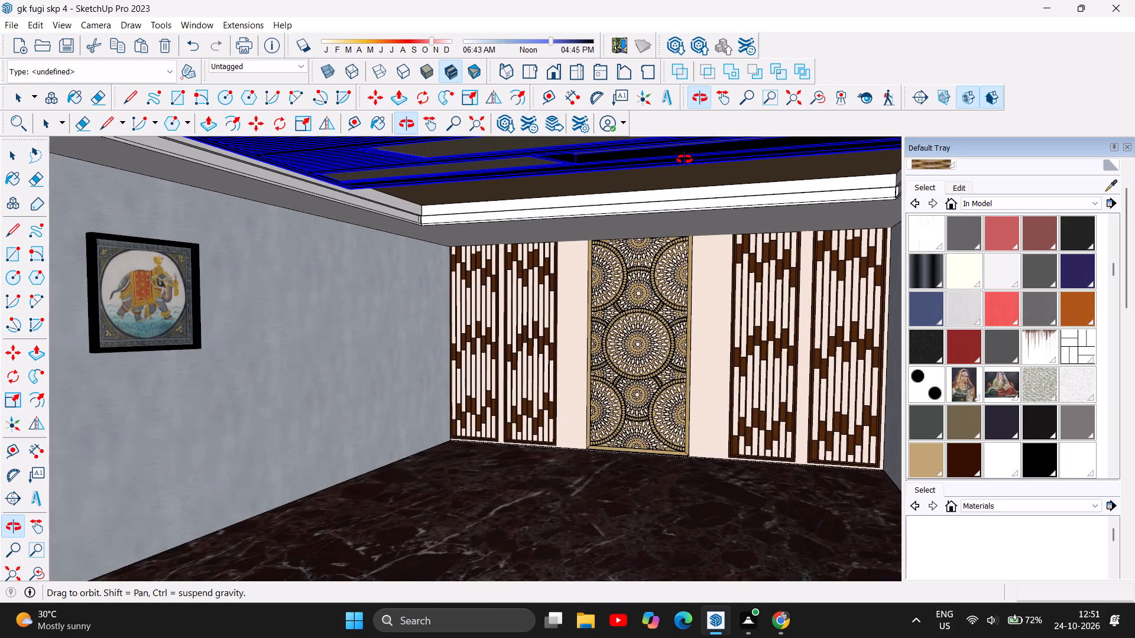
scroll(685, 159, up, 11)
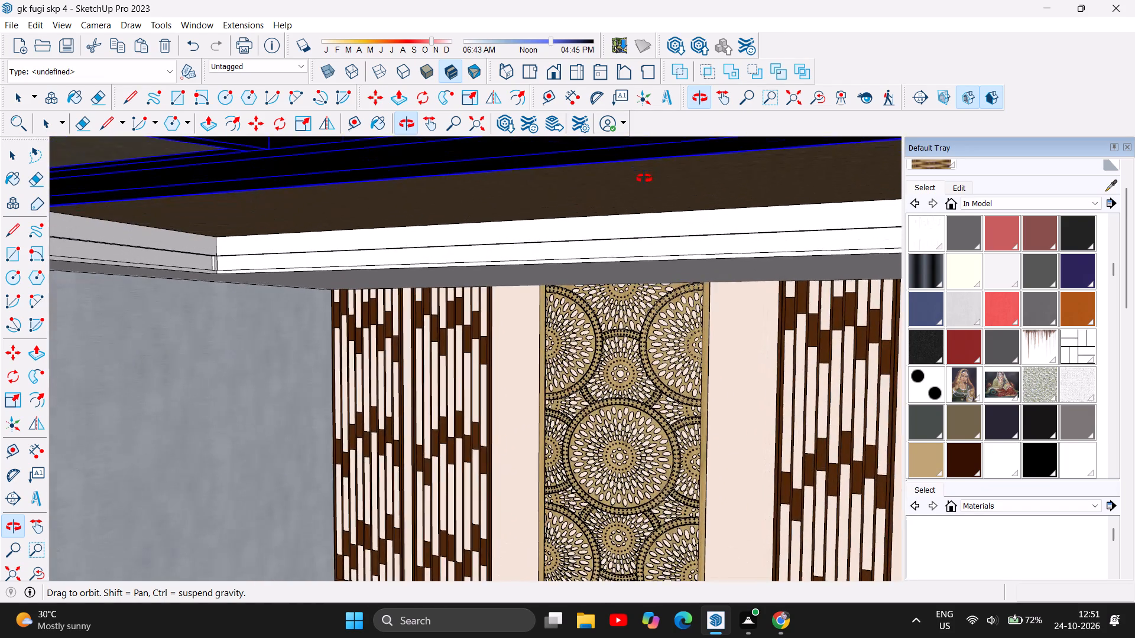
drag(664, 246, 617, 250)
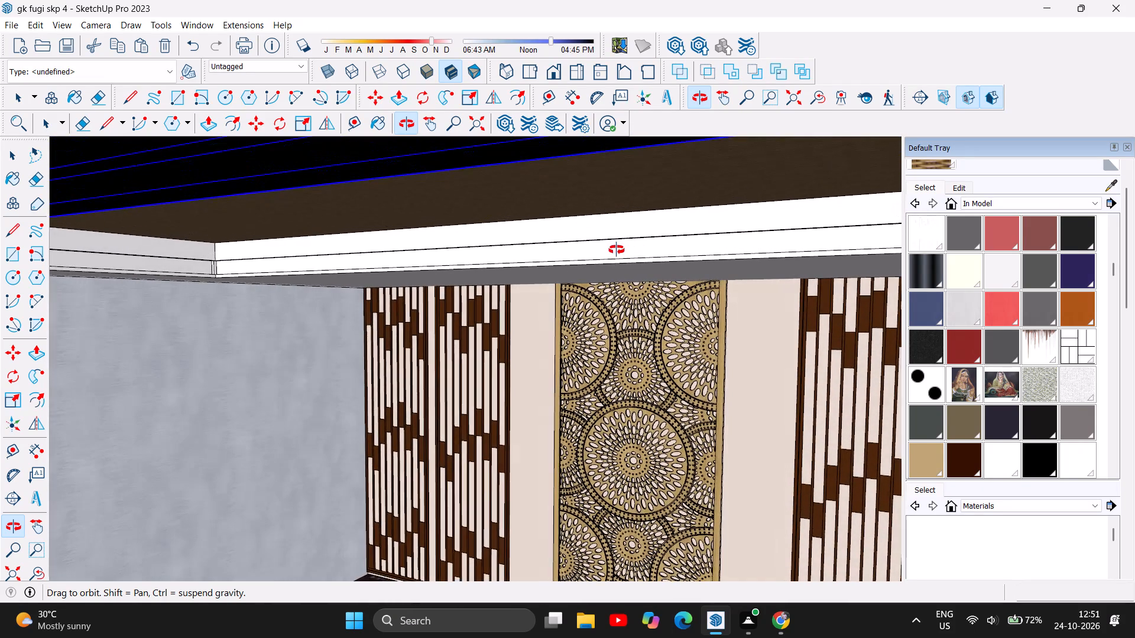
scroll(538, 275, down, 4)
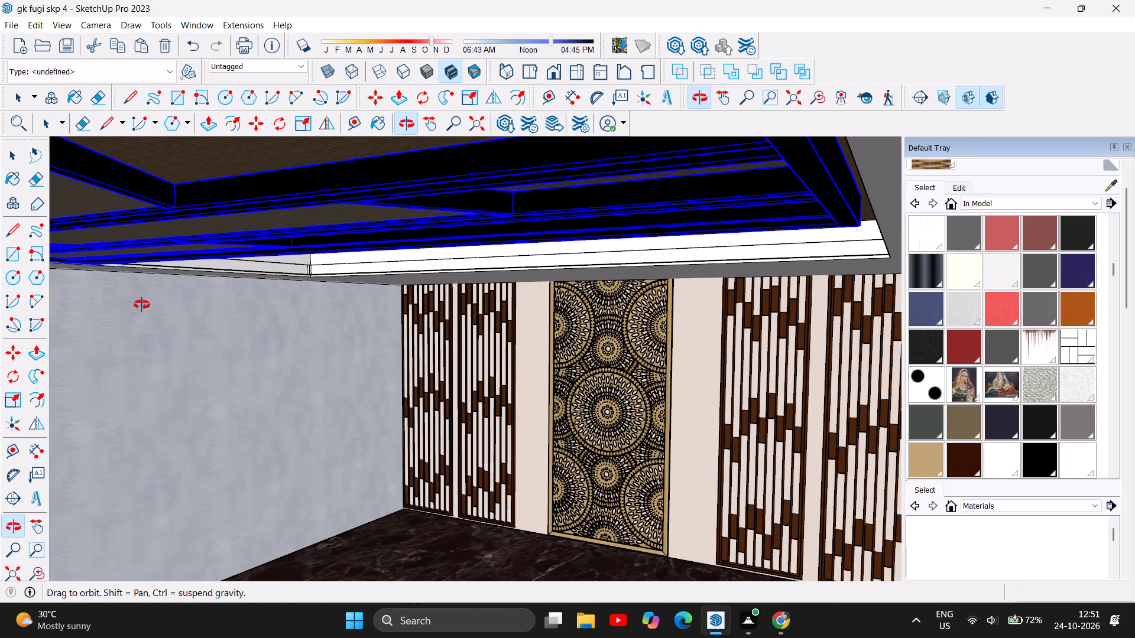
click(9, 400)
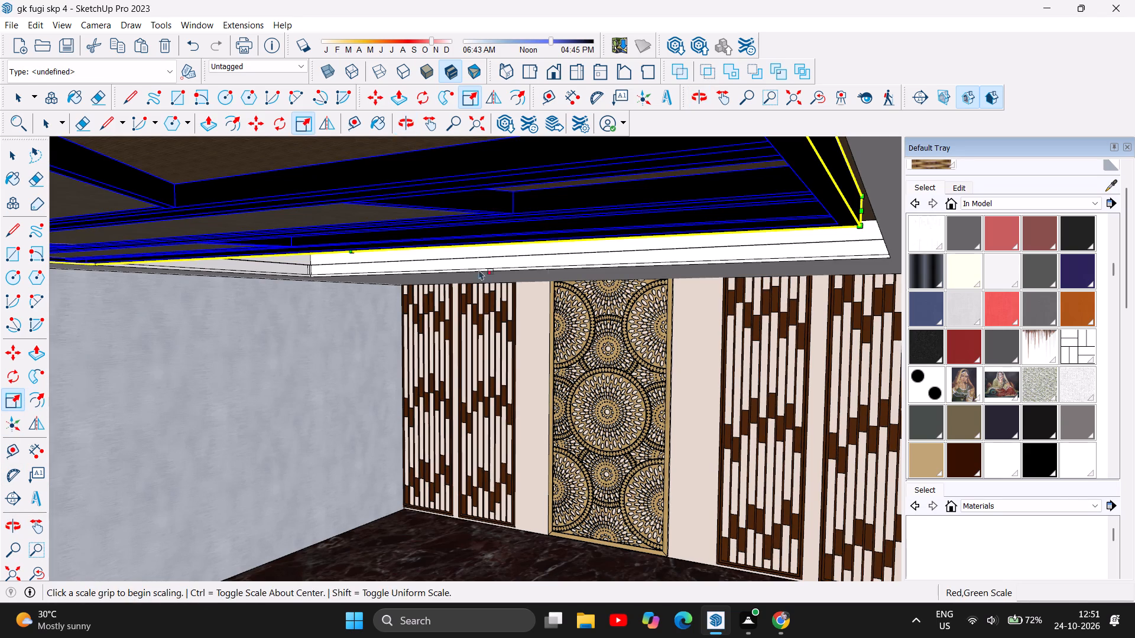
scroll(519, 249, up, 3)
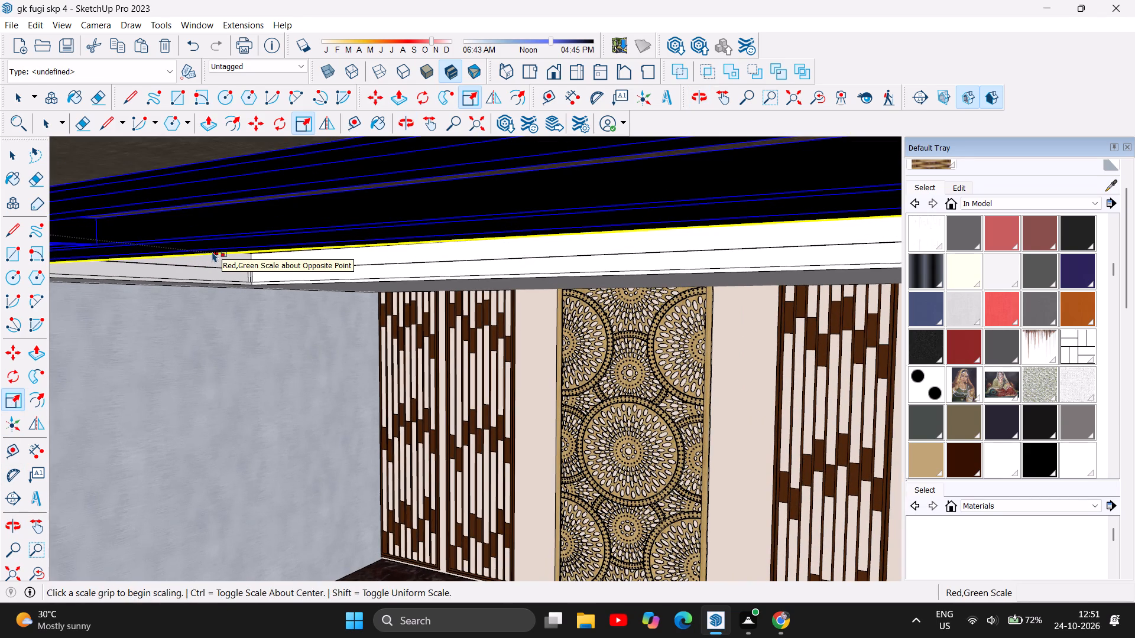
drag(214, 252, 284, 252)
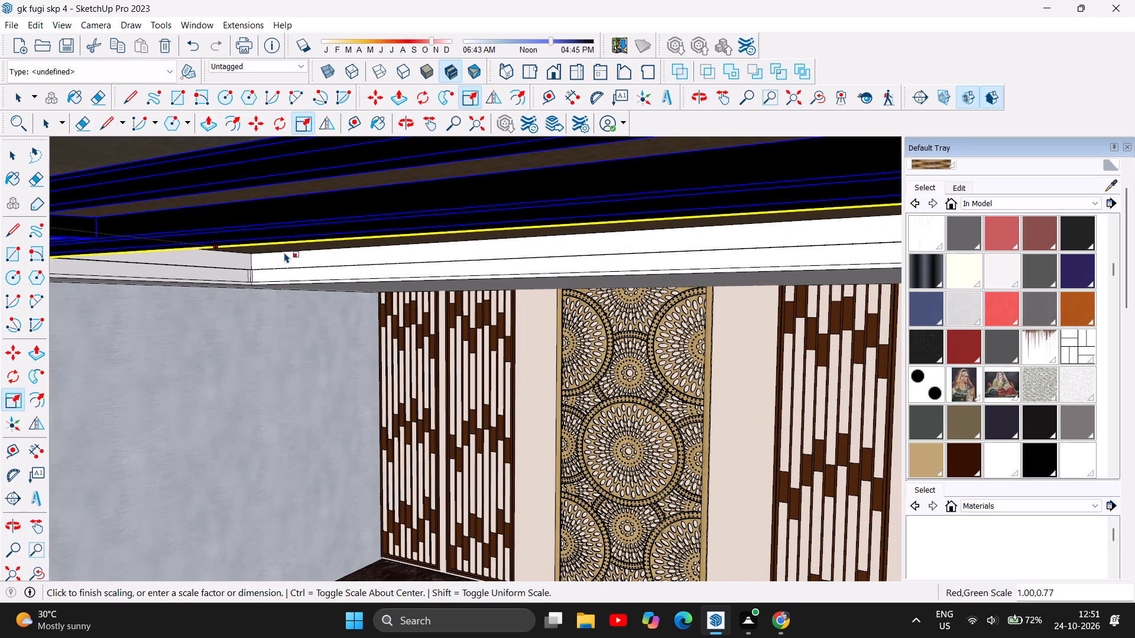
drag(284, 252, 298, 253)
scroll(567, 243, up, 2)
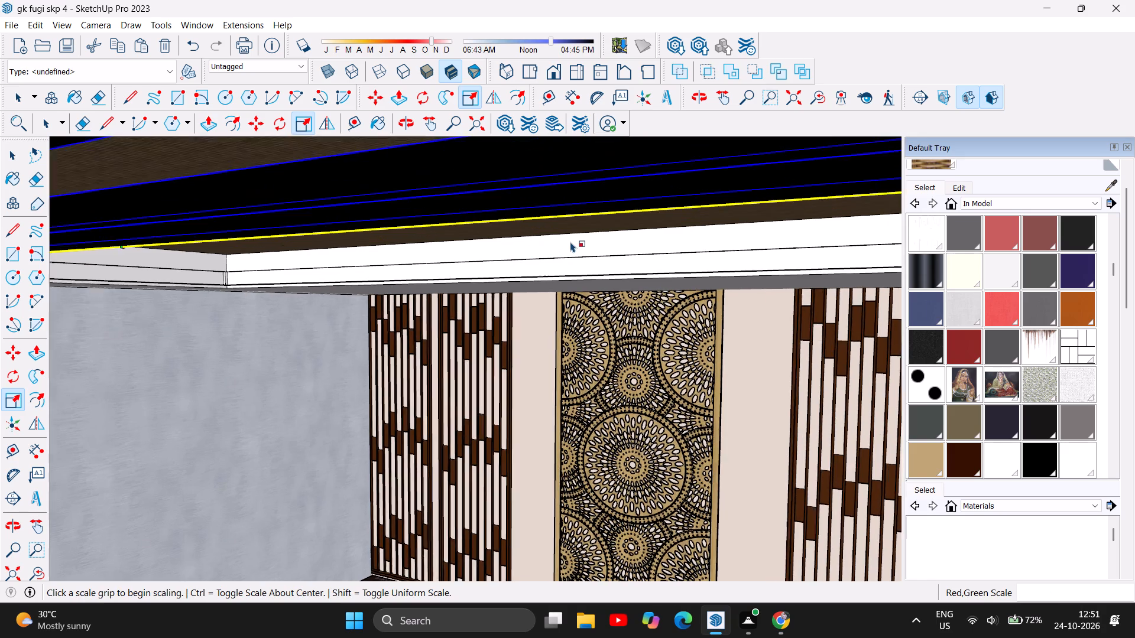
scroll(570, 242, up, 3)
scroll(570, 242, down, 4)
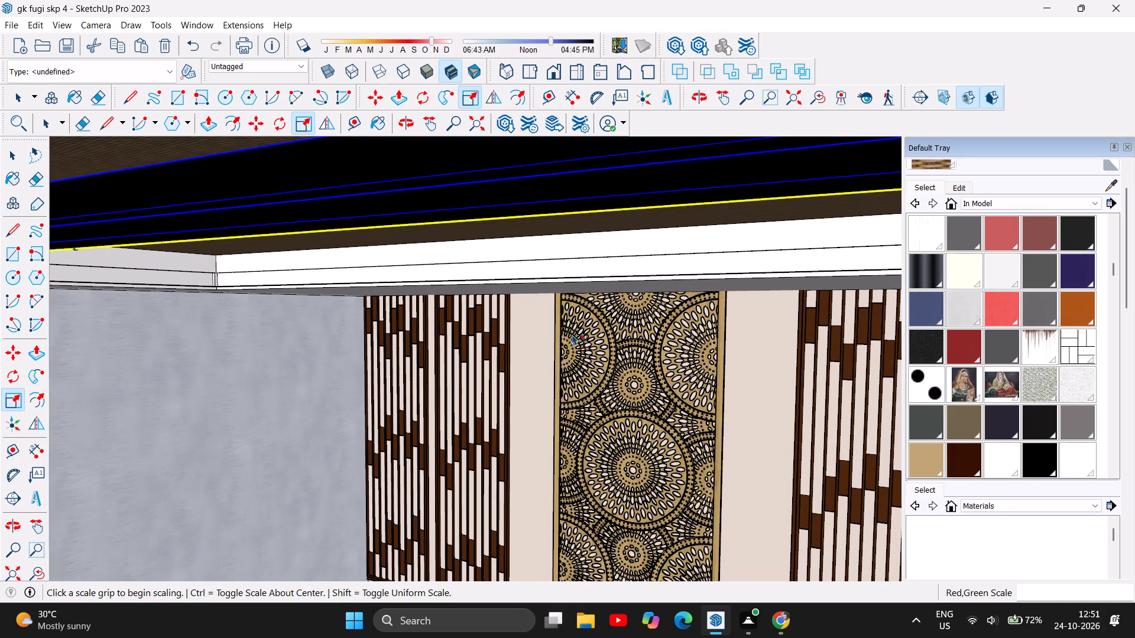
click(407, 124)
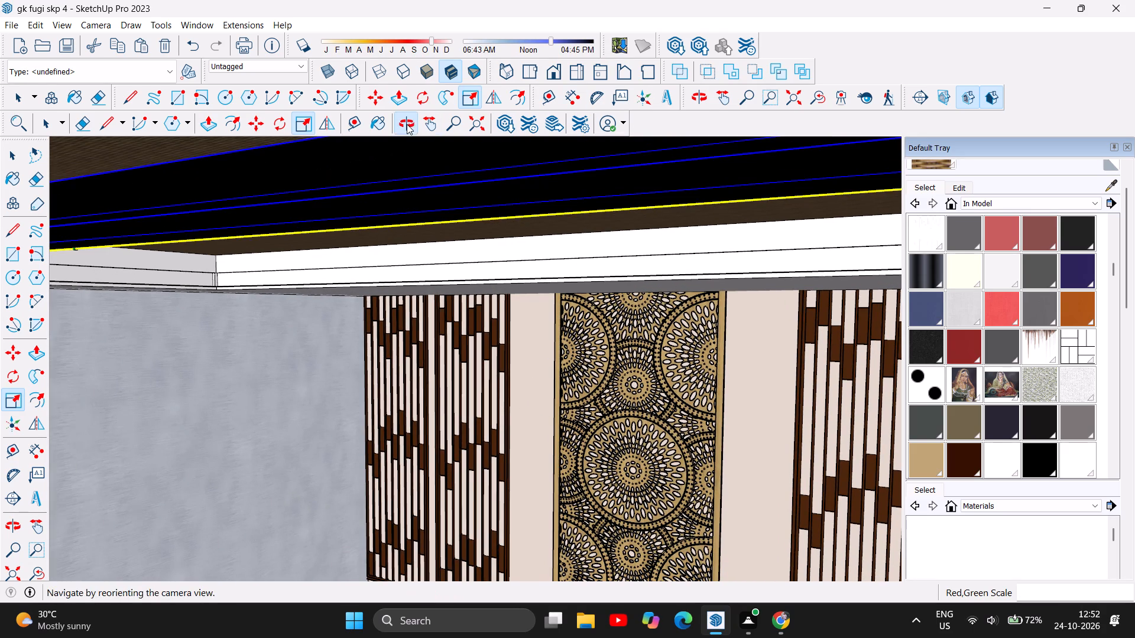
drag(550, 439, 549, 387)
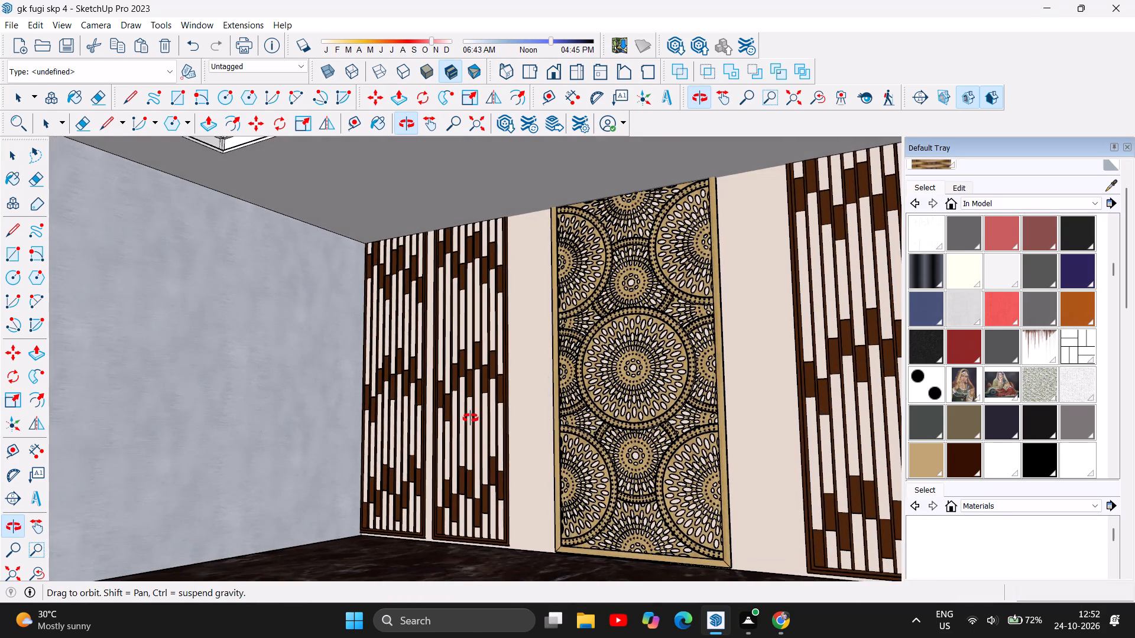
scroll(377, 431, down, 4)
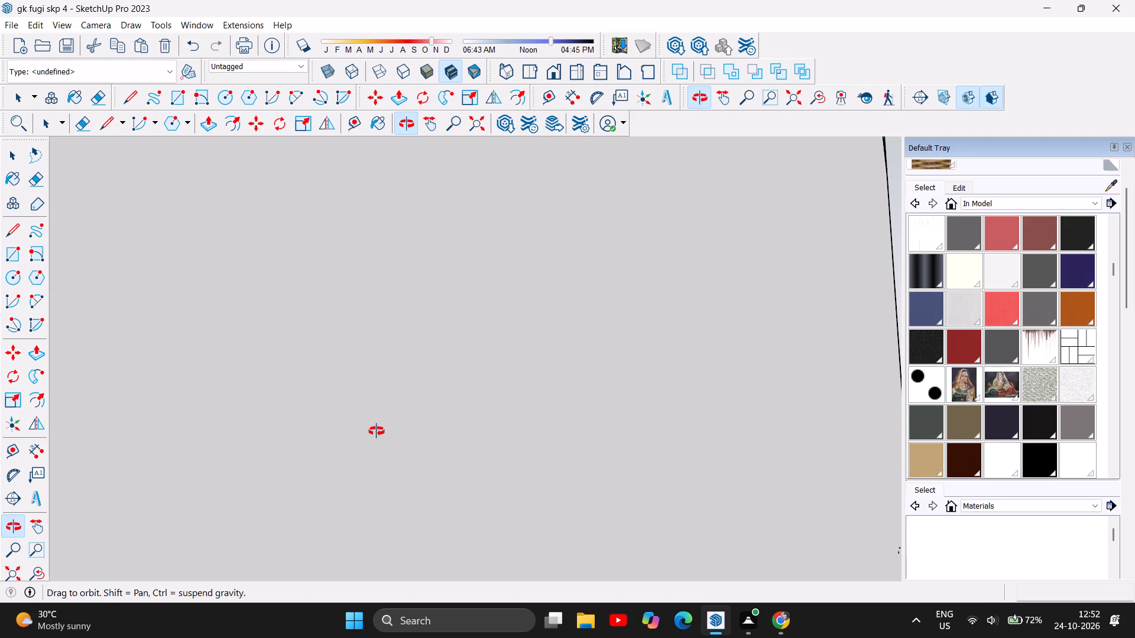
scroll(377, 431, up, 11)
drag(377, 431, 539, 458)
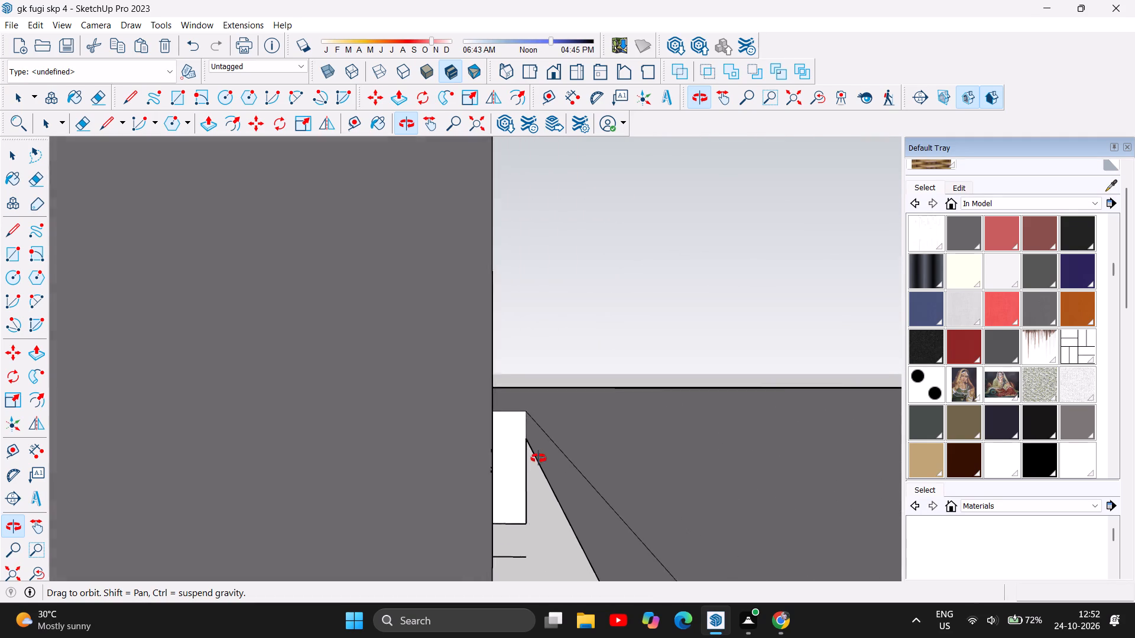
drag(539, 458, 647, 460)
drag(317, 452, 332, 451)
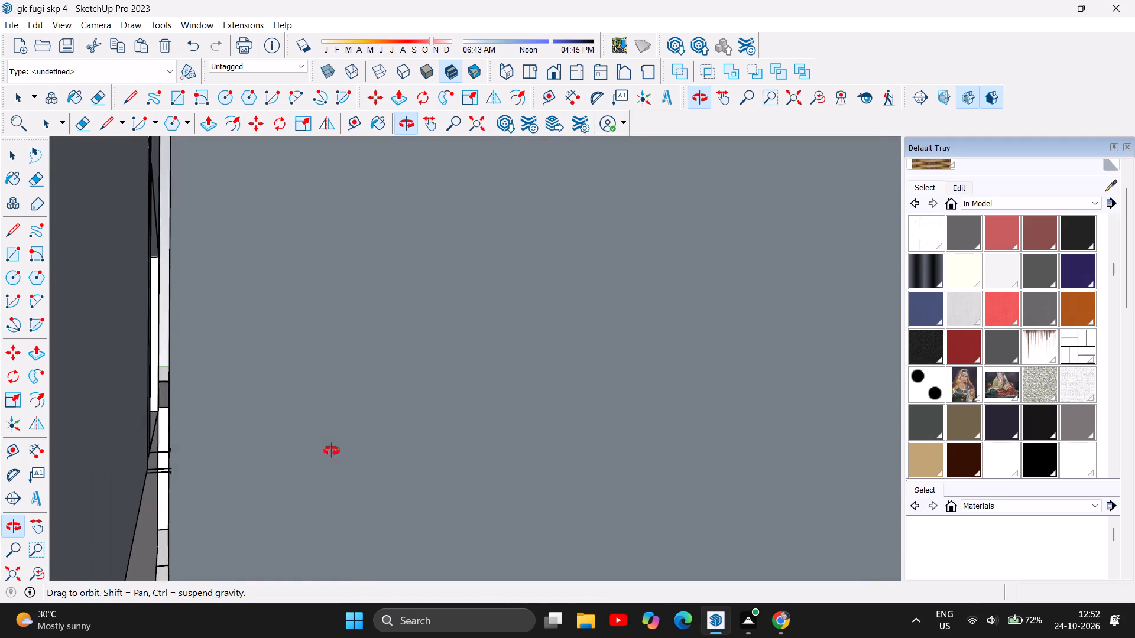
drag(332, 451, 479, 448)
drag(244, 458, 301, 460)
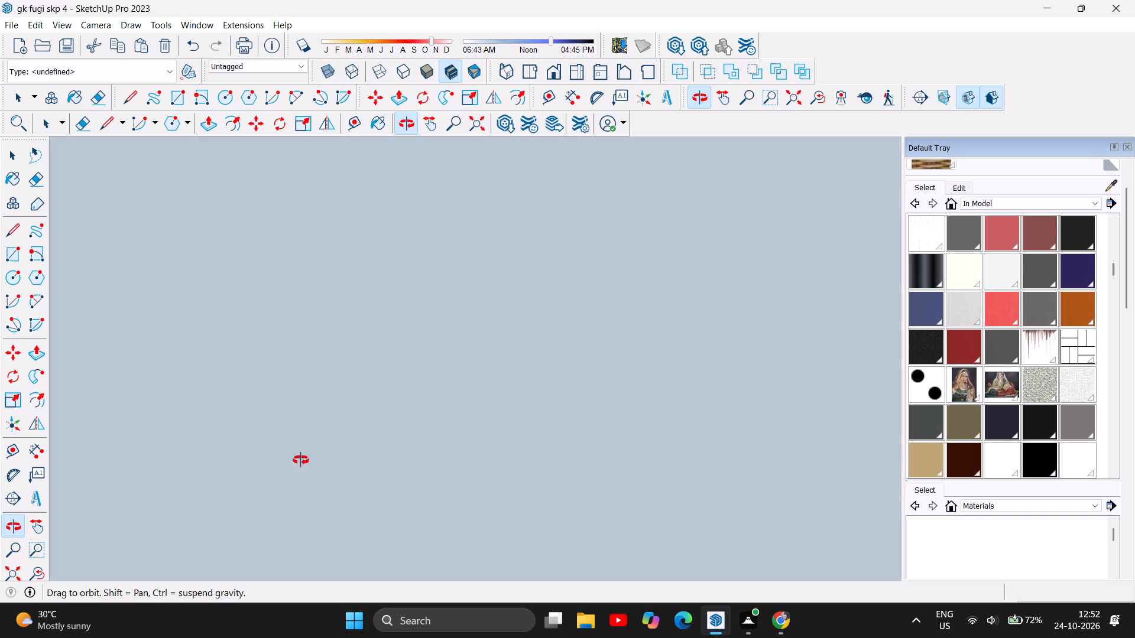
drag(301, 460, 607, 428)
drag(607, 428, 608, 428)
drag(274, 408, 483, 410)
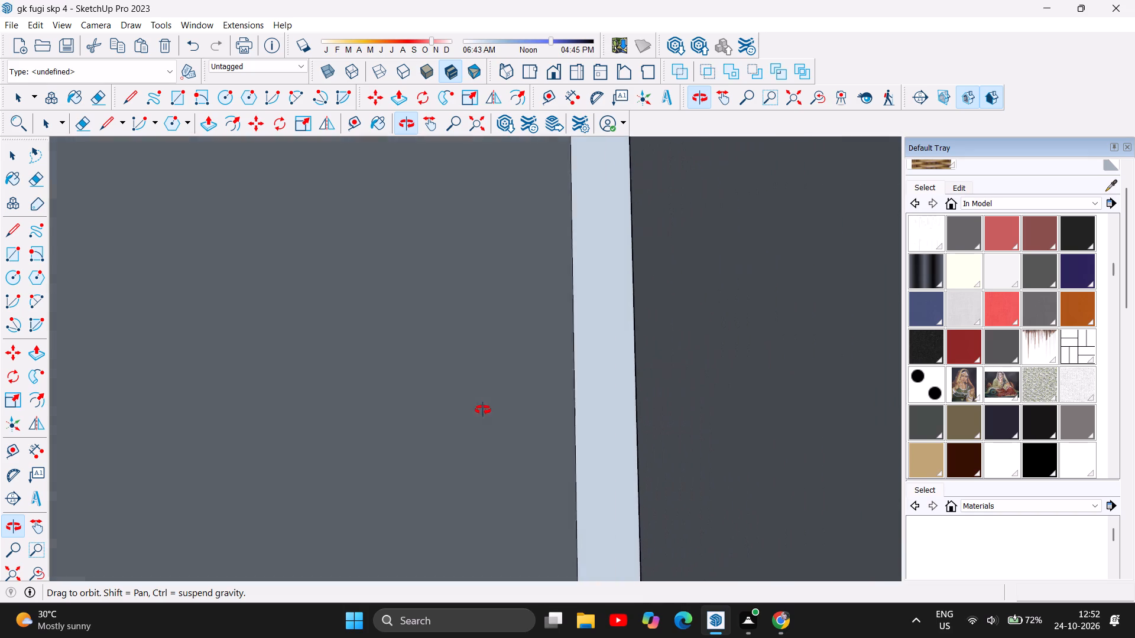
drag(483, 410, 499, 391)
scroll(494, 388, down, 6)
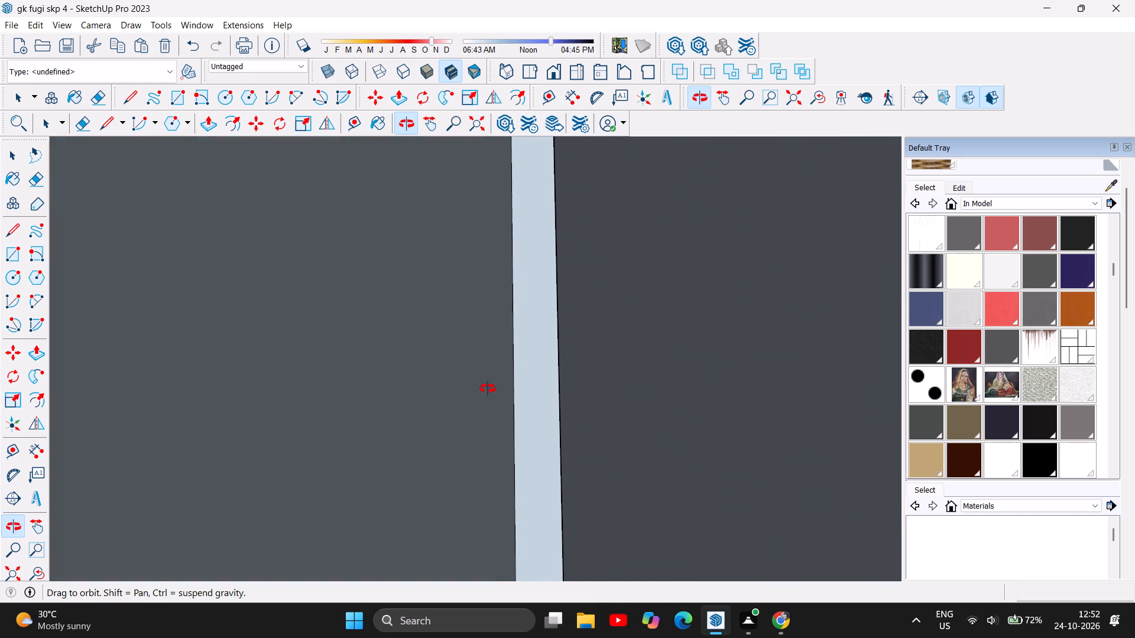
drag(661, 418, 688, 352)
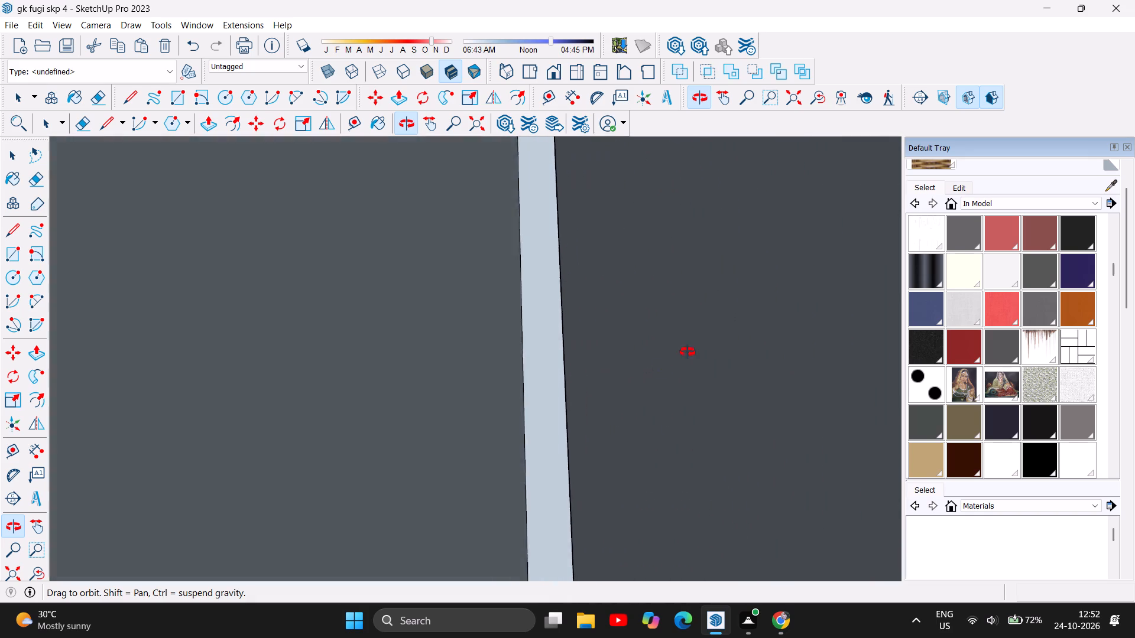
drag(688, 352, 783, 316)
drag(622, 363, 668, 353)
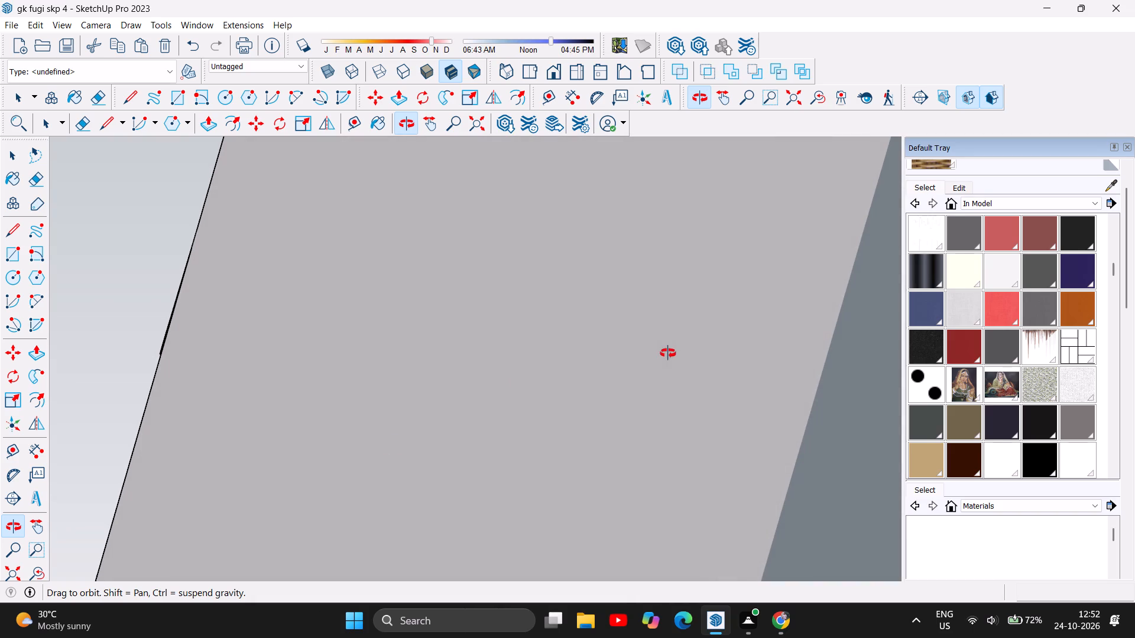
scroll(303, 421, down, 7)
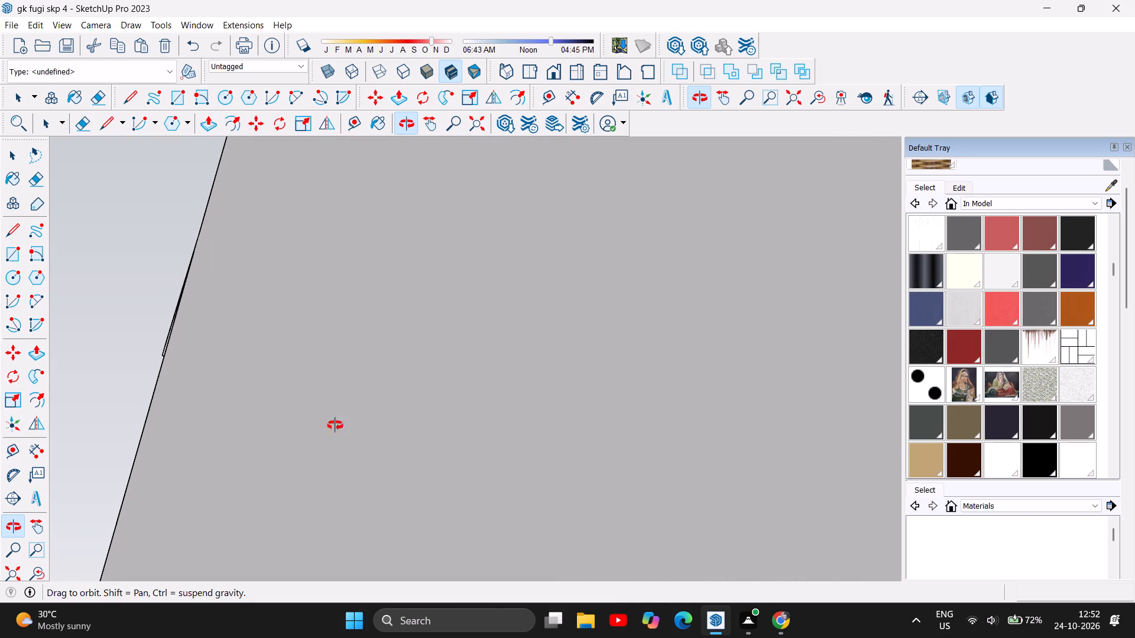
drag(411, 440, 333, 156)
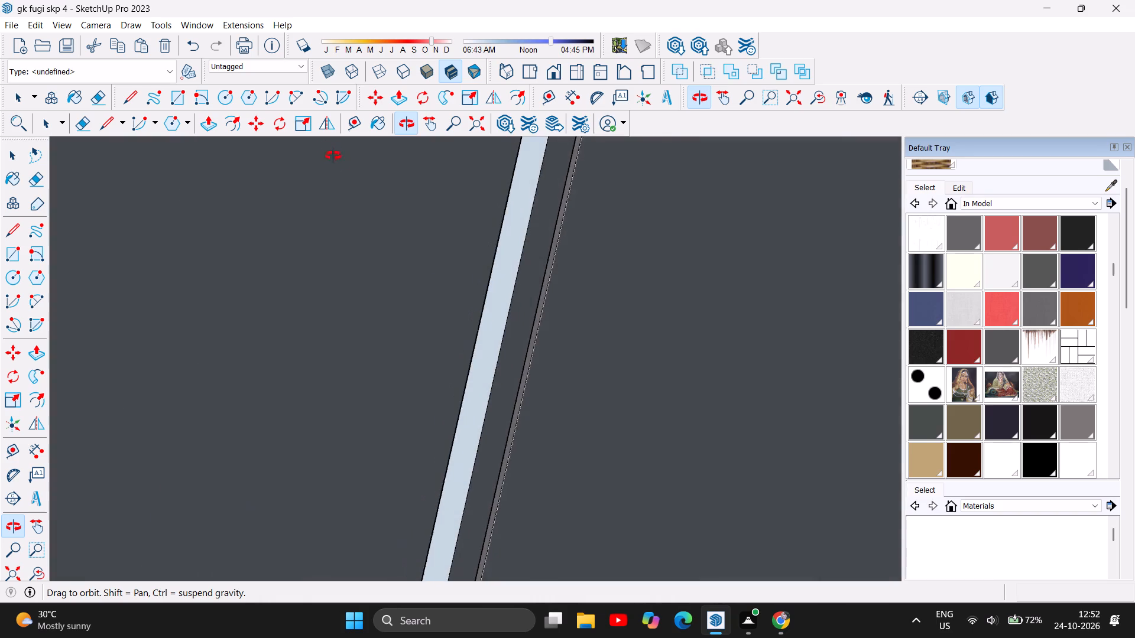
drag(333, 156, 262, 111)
Examine the selected slatted panel's frame edges and corner against the white moulding of the recess beside the blue-grey wall.
drag(642, 337, 513, 180)
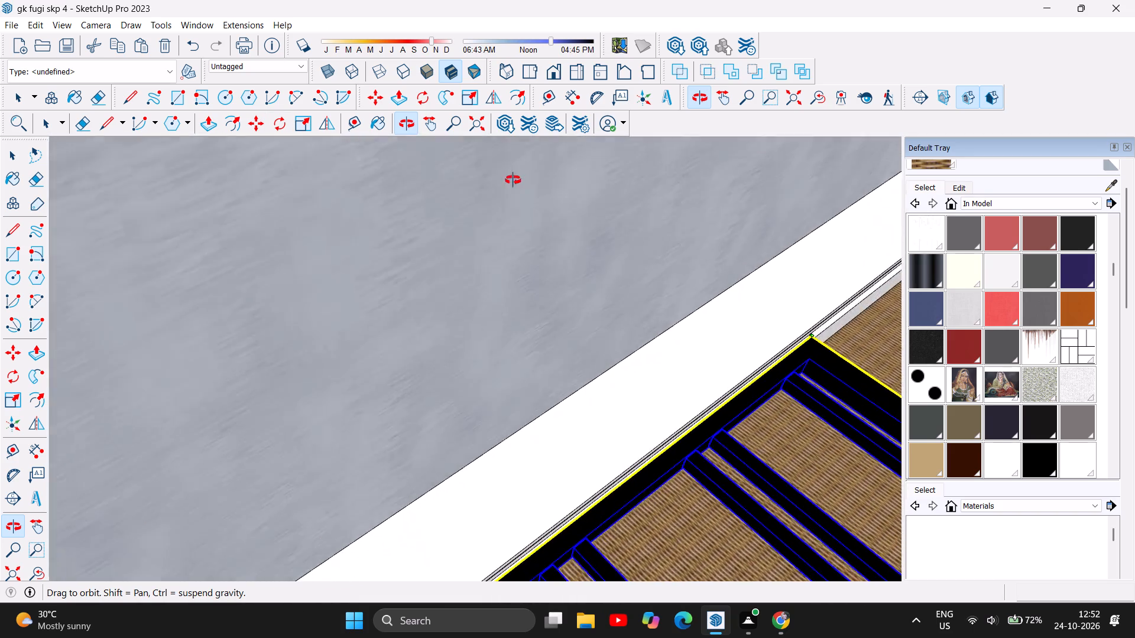
drag(513, 180, 452, 84)
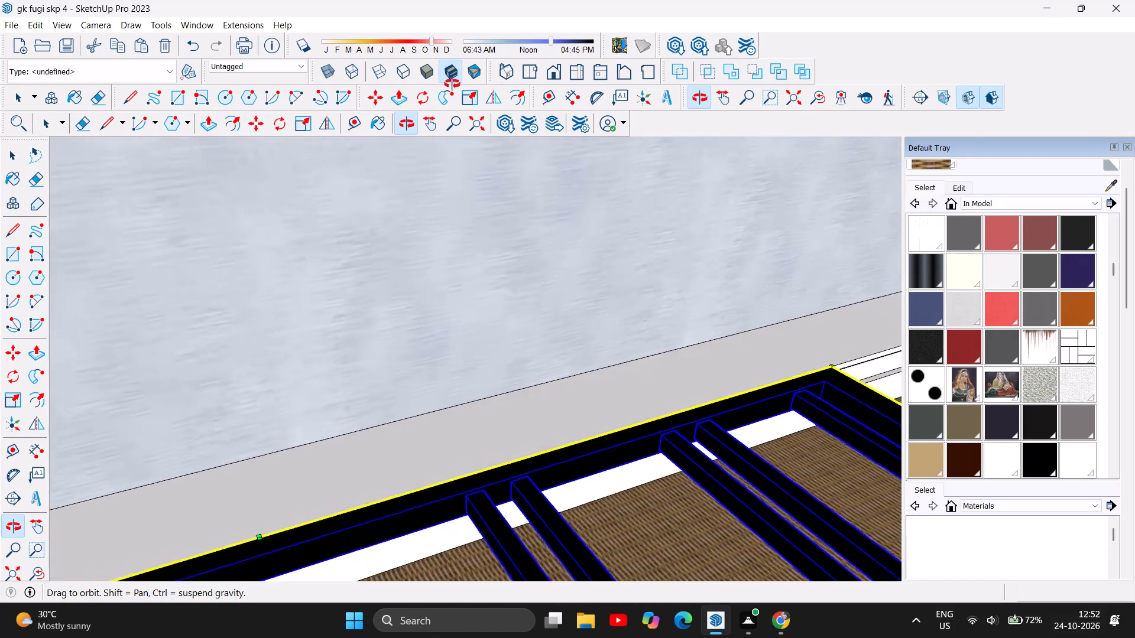
drag(452, 84, 561, 100)
drag(492, 284, 590, 248)
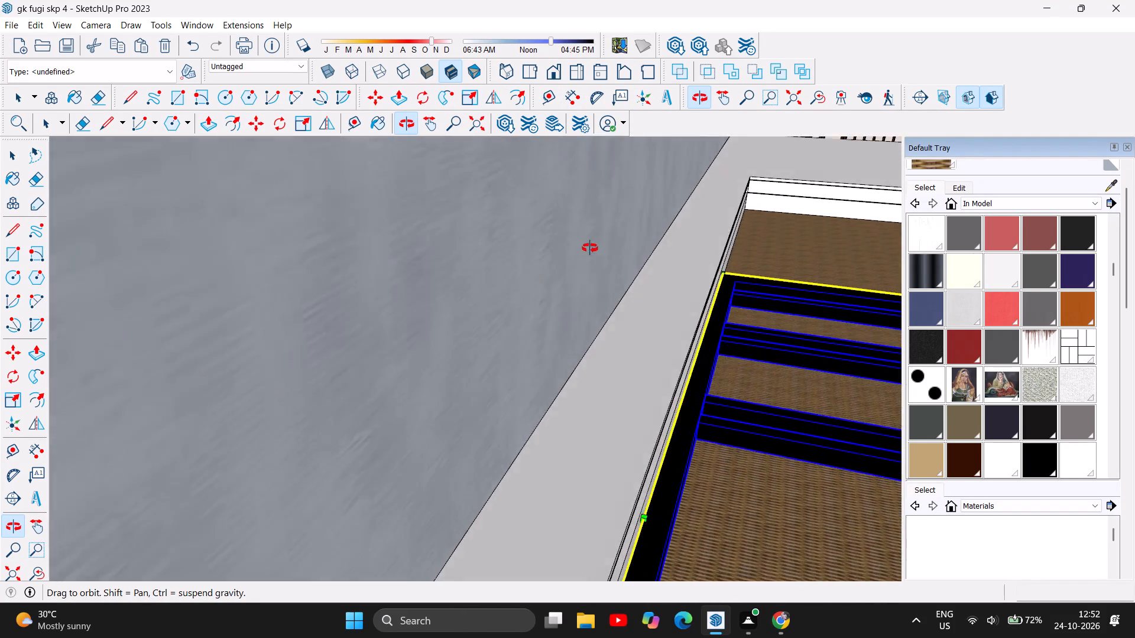
drag(590, 248, 608, 233)
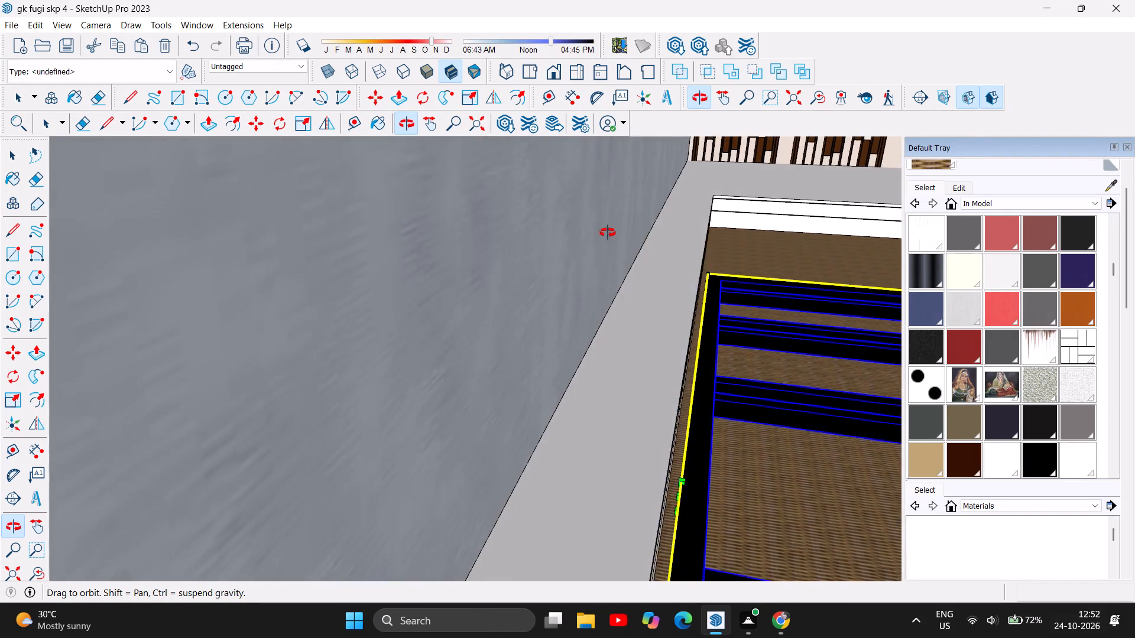
drag(608, 233, 584, 216)
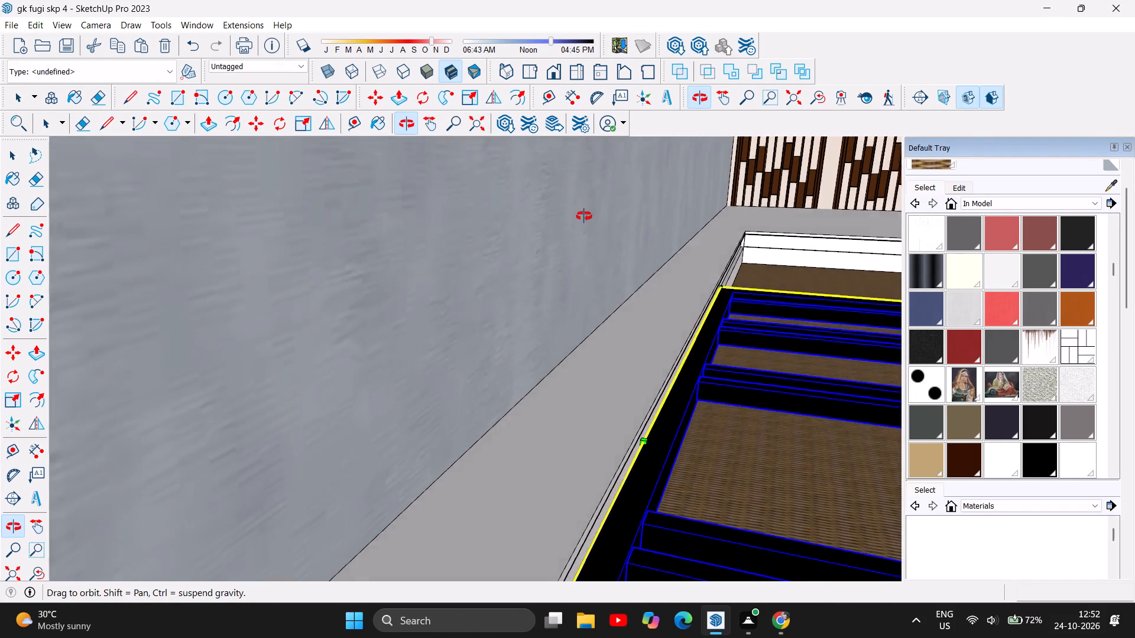
drag(584, 216, 588, 284)
drag(727, 309, 657, 255)
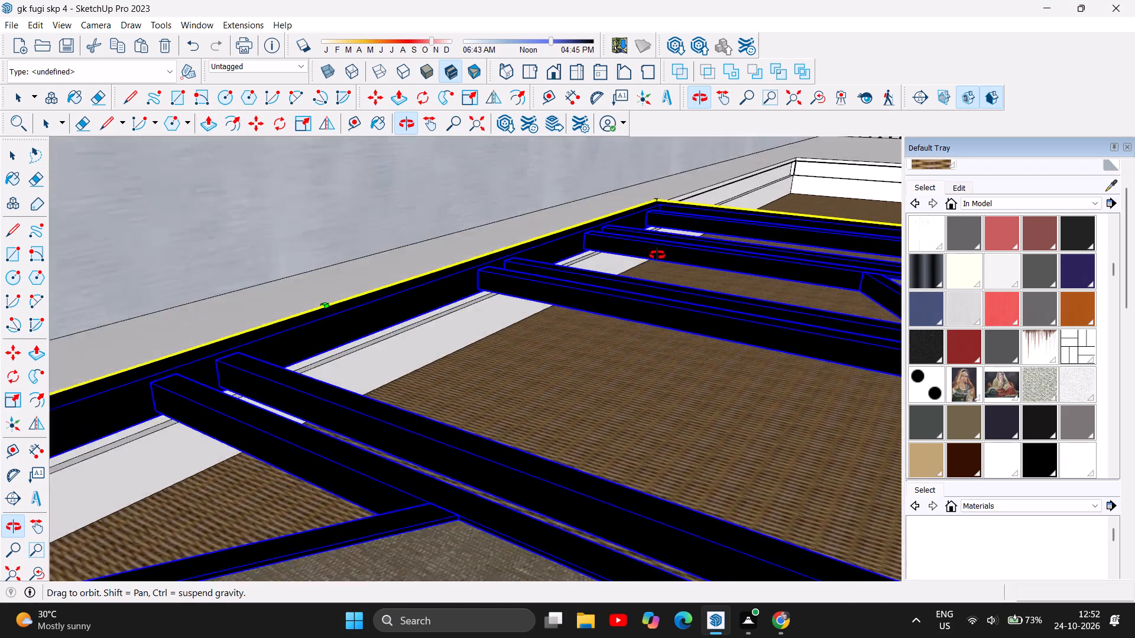
drag(657, 255, 493, 262)
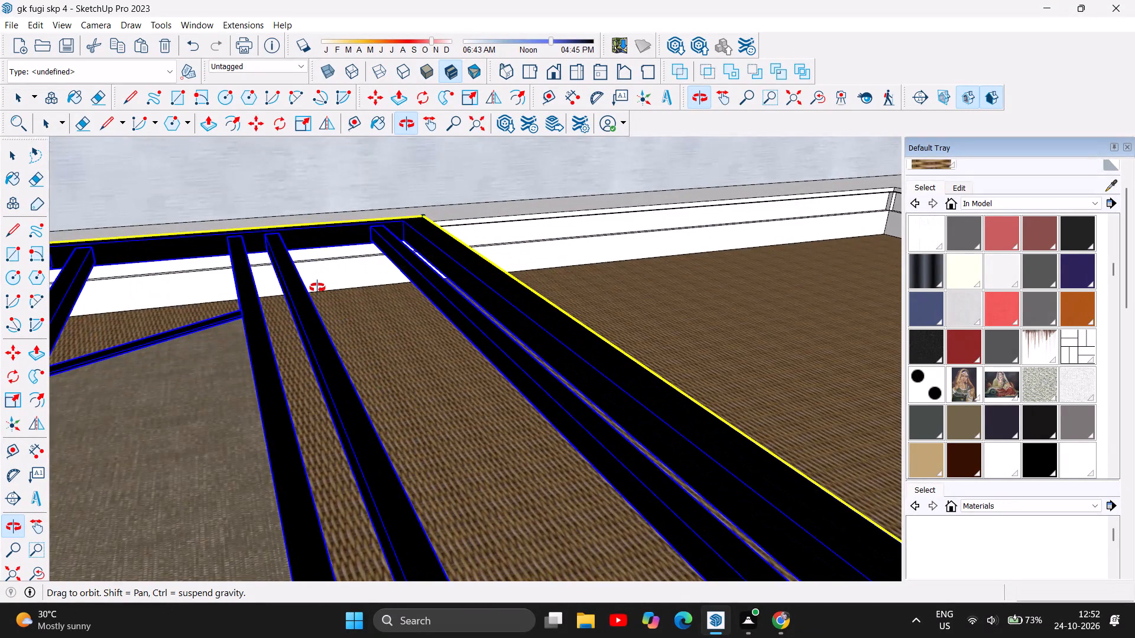
scroll(317, 287, down, 6)
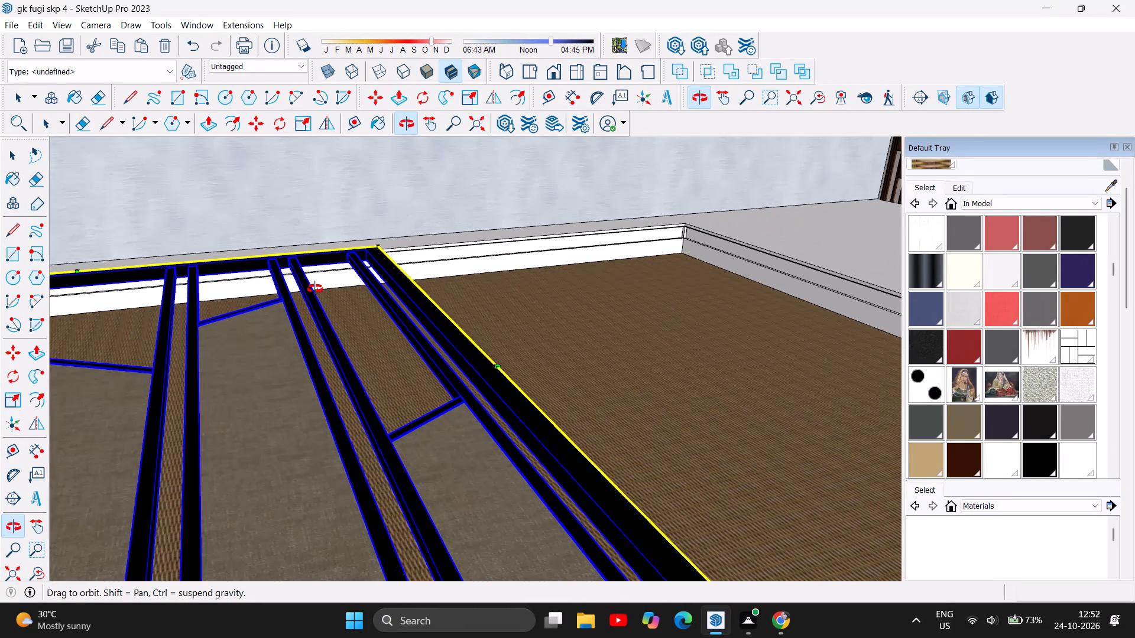
scroll(391, 330, down, 1)
scroll(508, 335, up, 4)
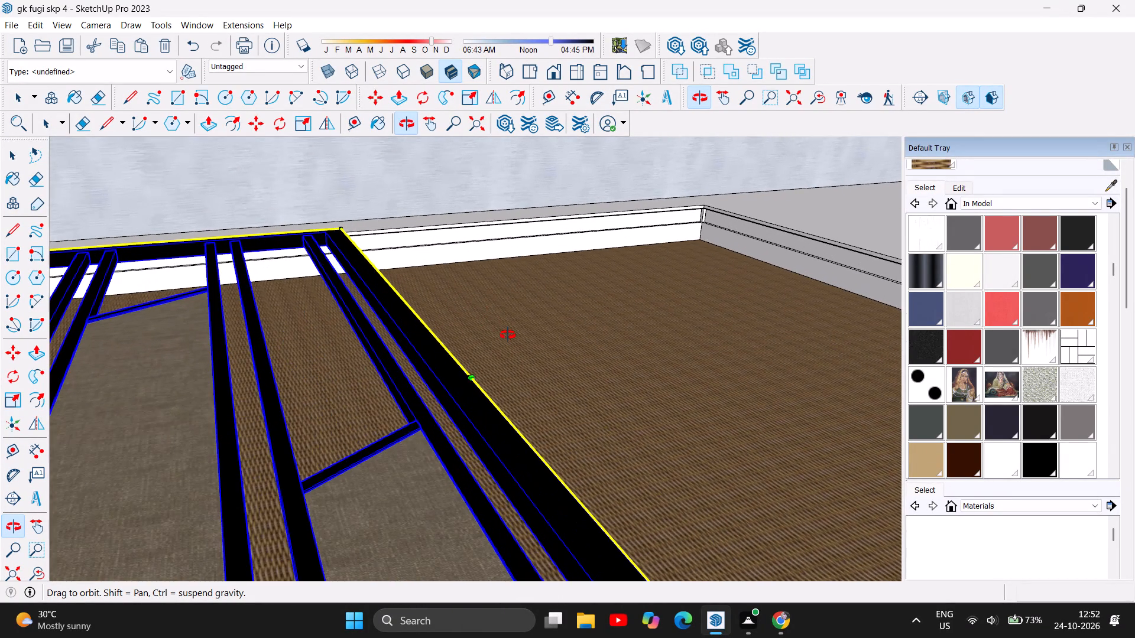
Examine the passage towards the staircase and the blue-grey wall with the elephant painting, next to the glass-doored red room.
scroll(485, 351, down, 7)
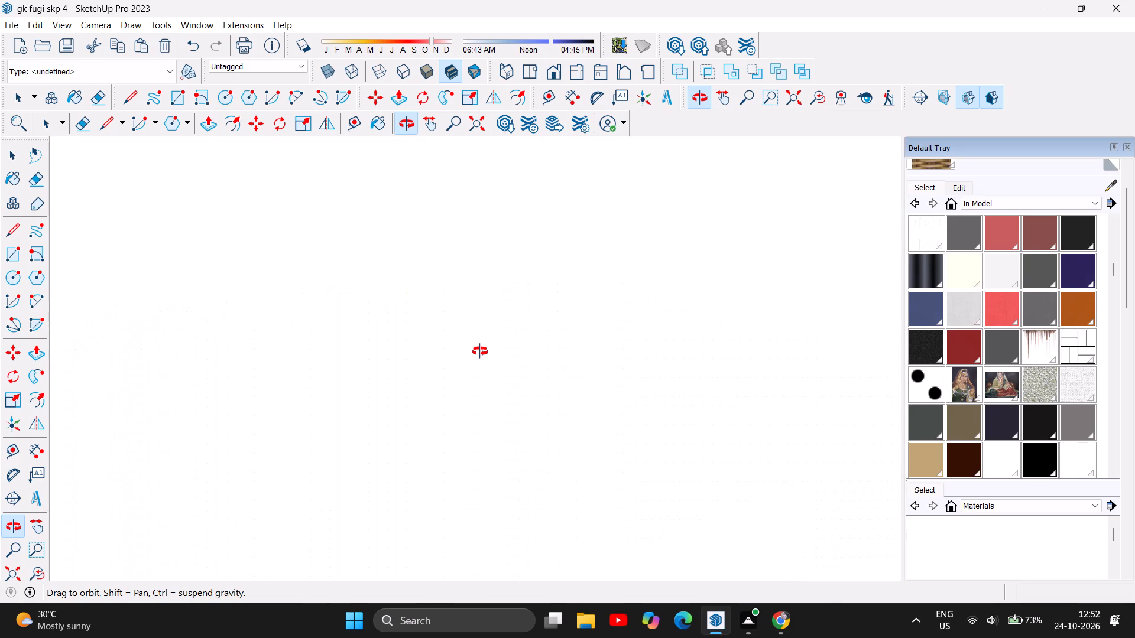
scroll(480, 351, up, 4)
drag(359, 412, 447, 425)
drag(447, 425, 656, 412)
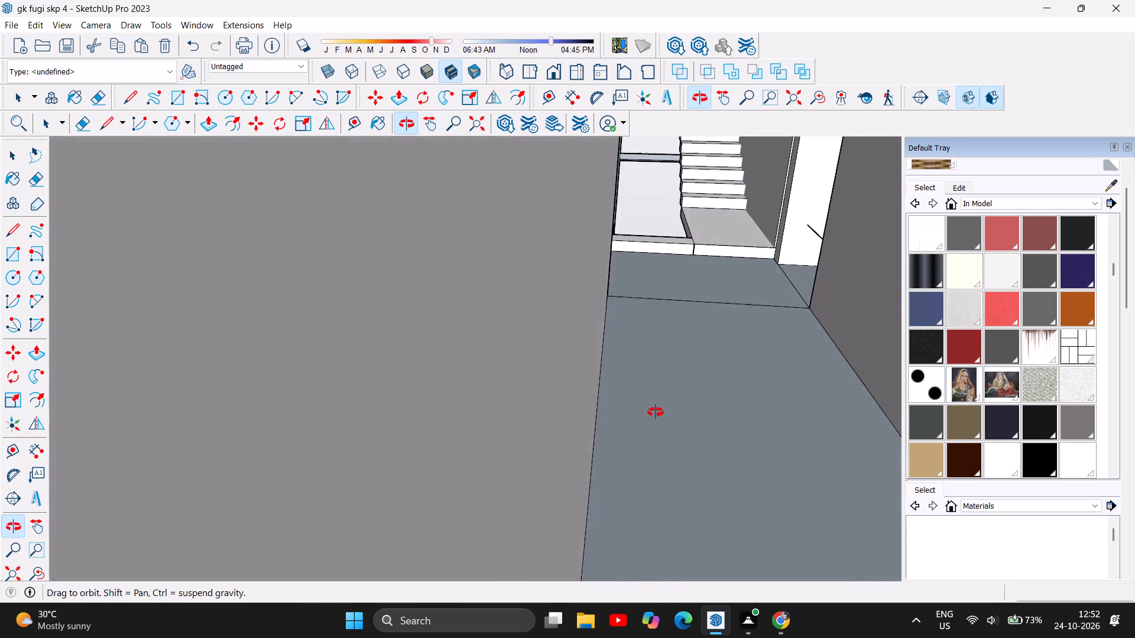
drag(656, 412, 741, 366)
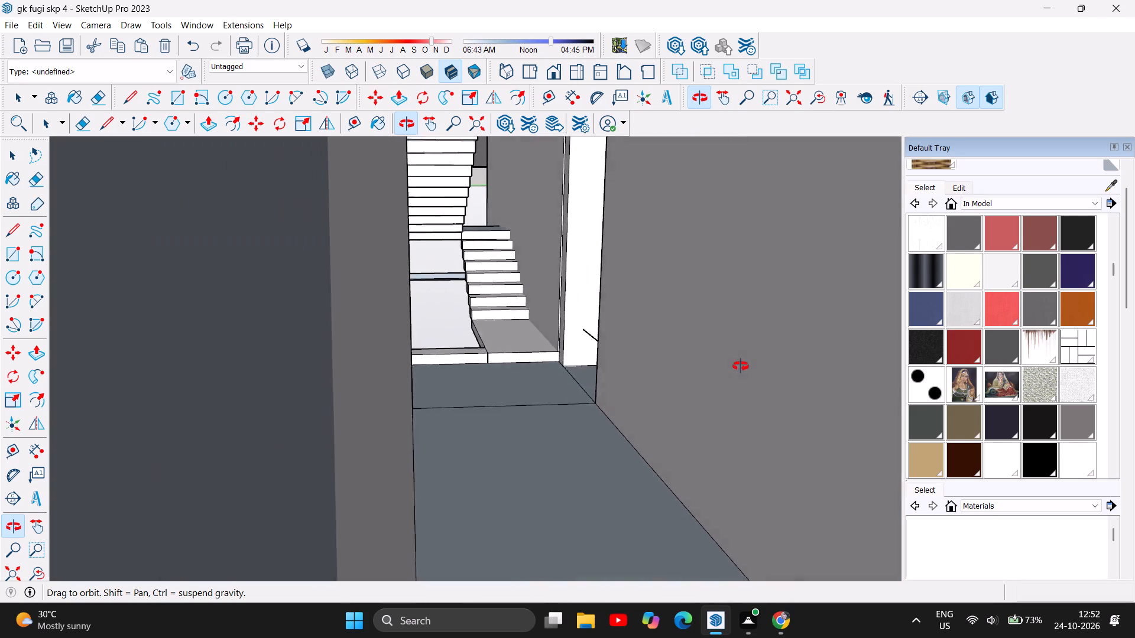
drag(741, 366, 772, 355)
drag(218, 413, 325, 389)
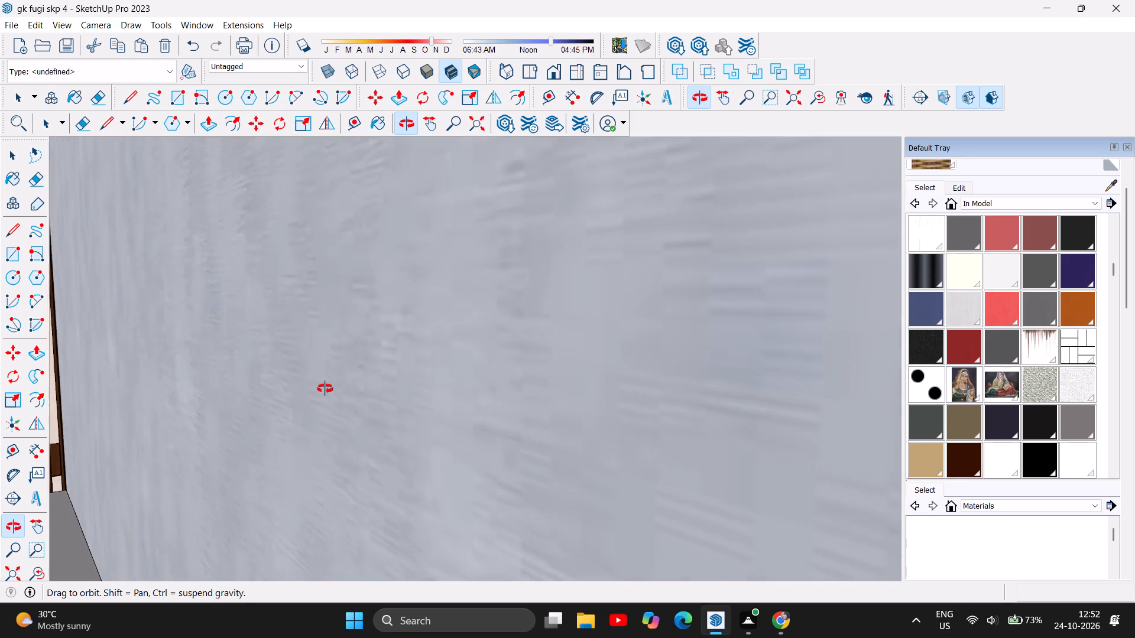
drag(325, 389, 320, 371)
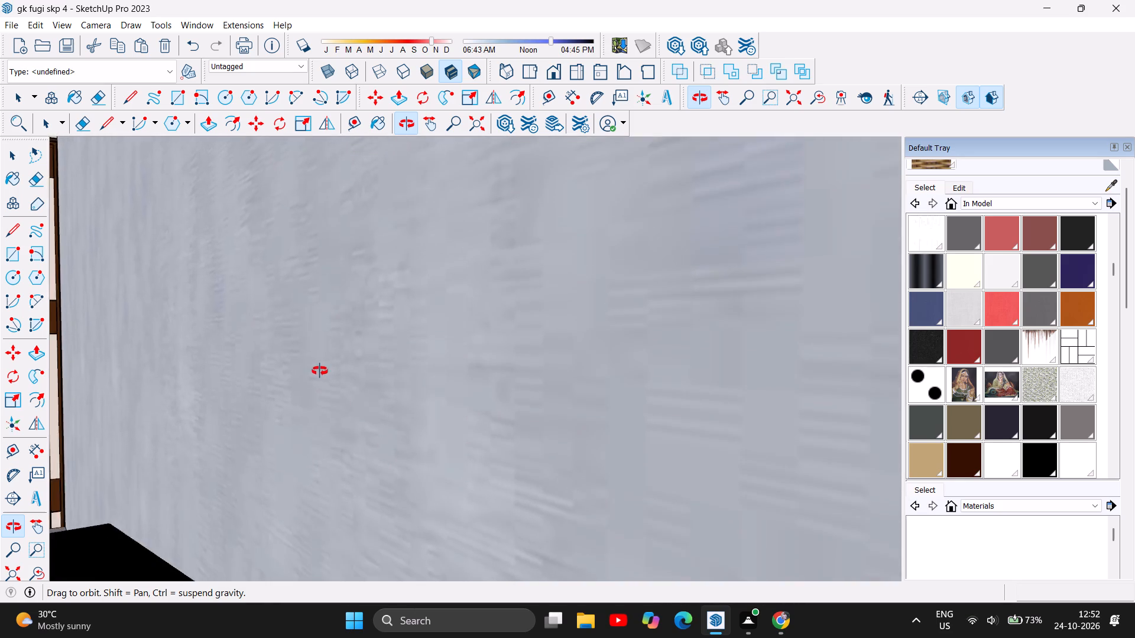
drag(320, 371, 324, 379)
scroll(236, 409, down, 3)
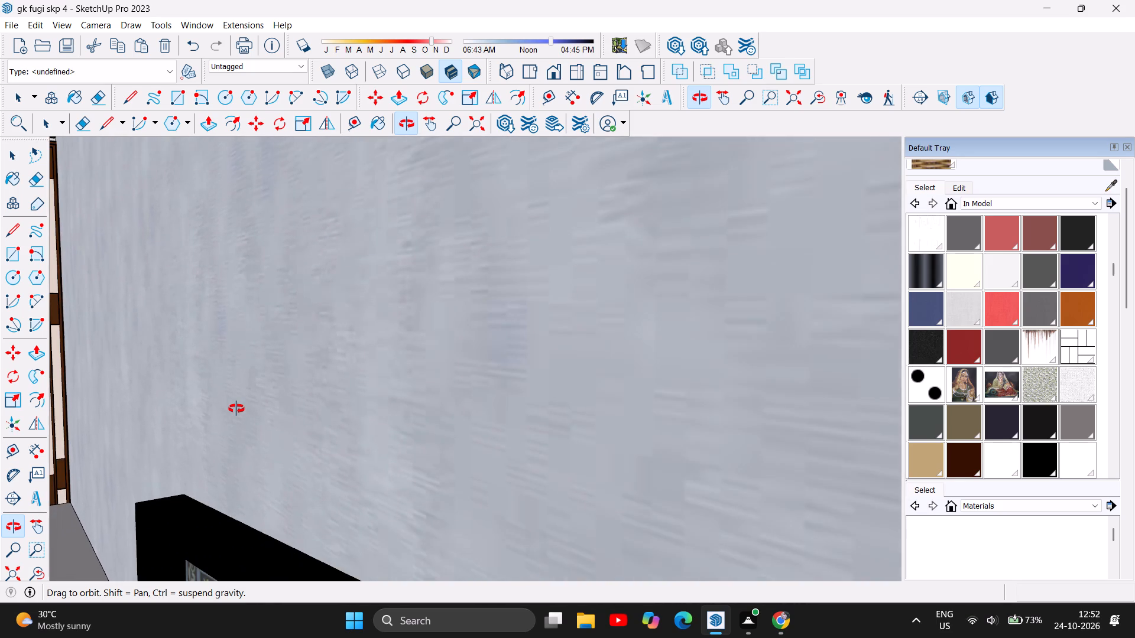
scroll(229, 411, down, 11)
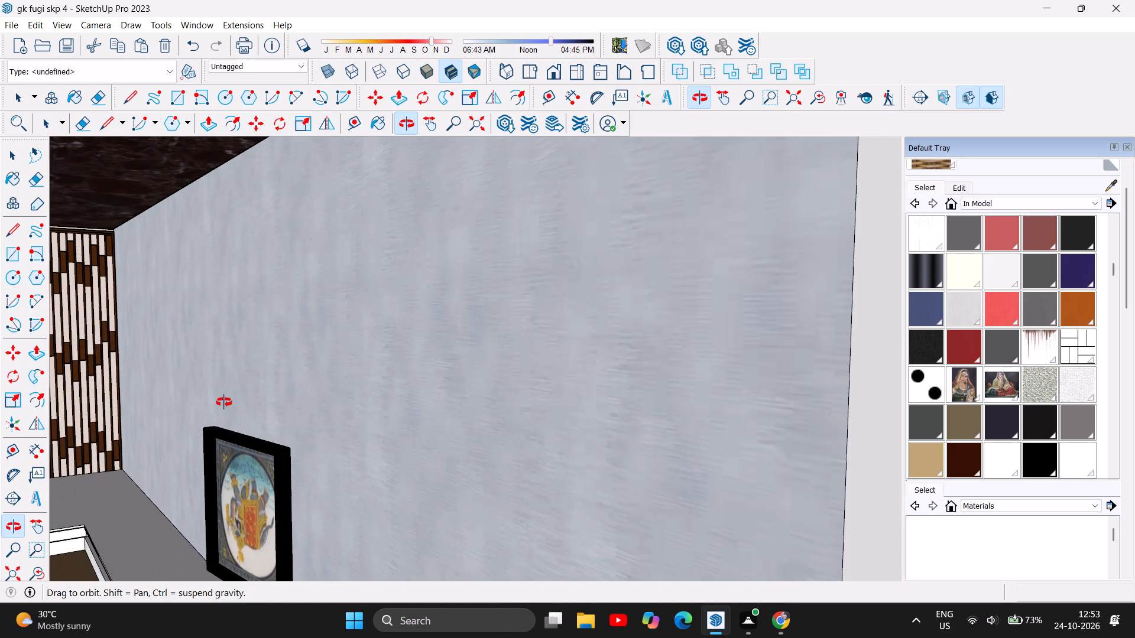
scroll(224, 402, down, 6)
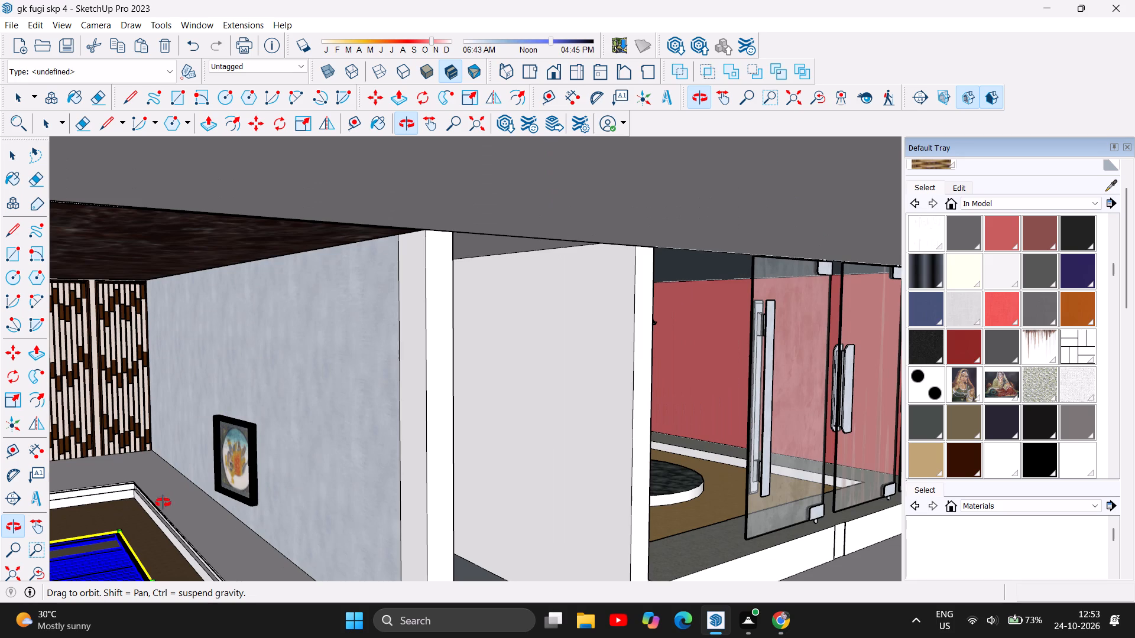
scroll(186, 411, down, 4)
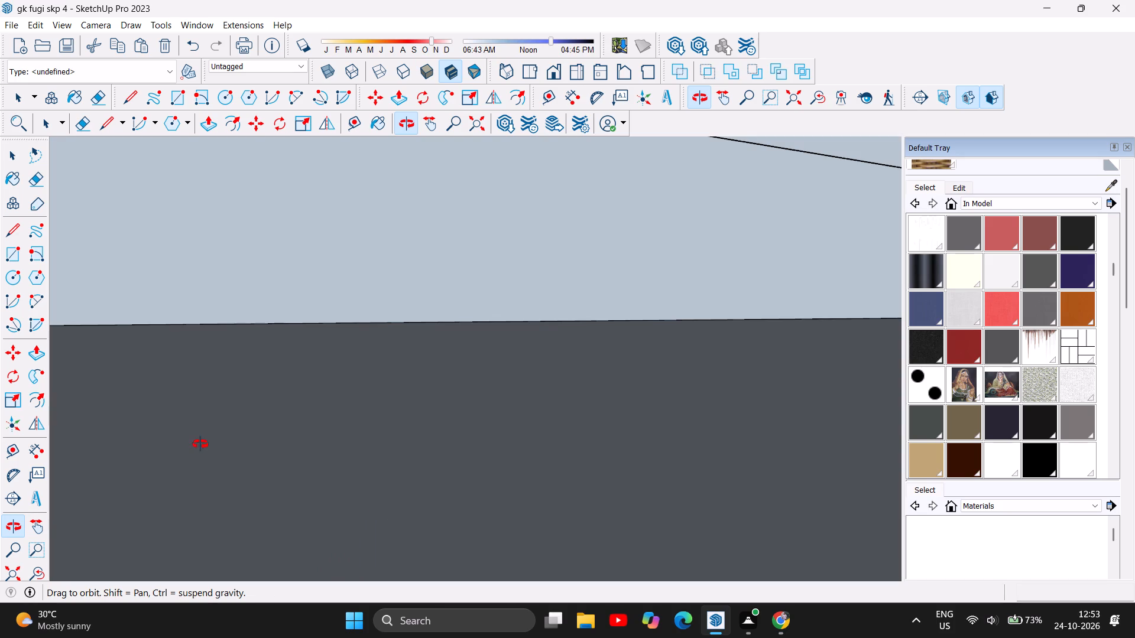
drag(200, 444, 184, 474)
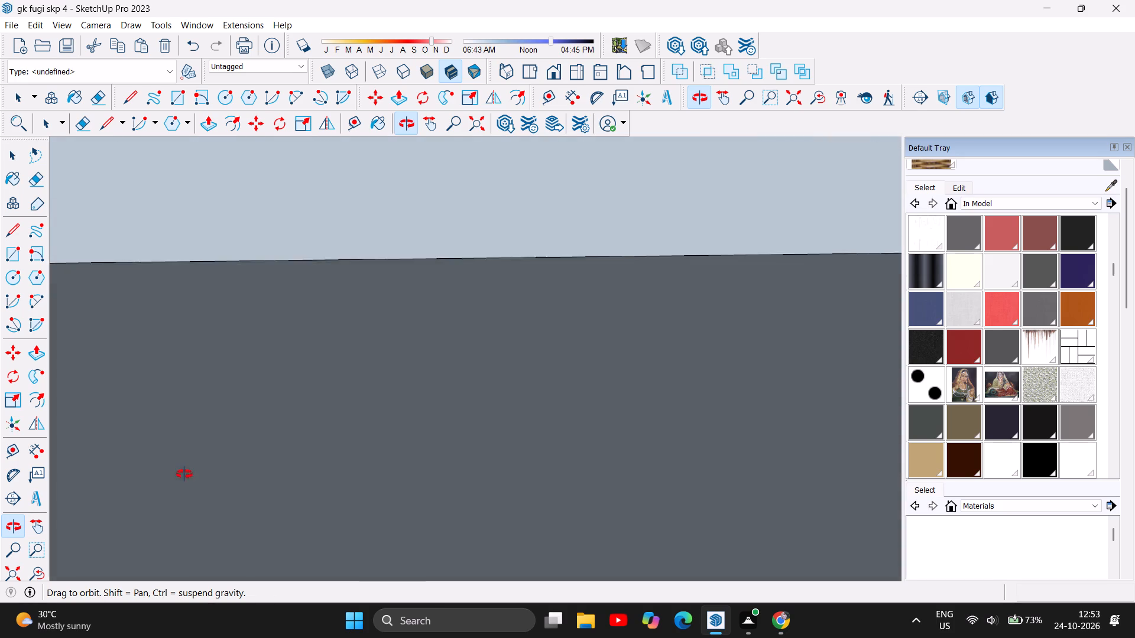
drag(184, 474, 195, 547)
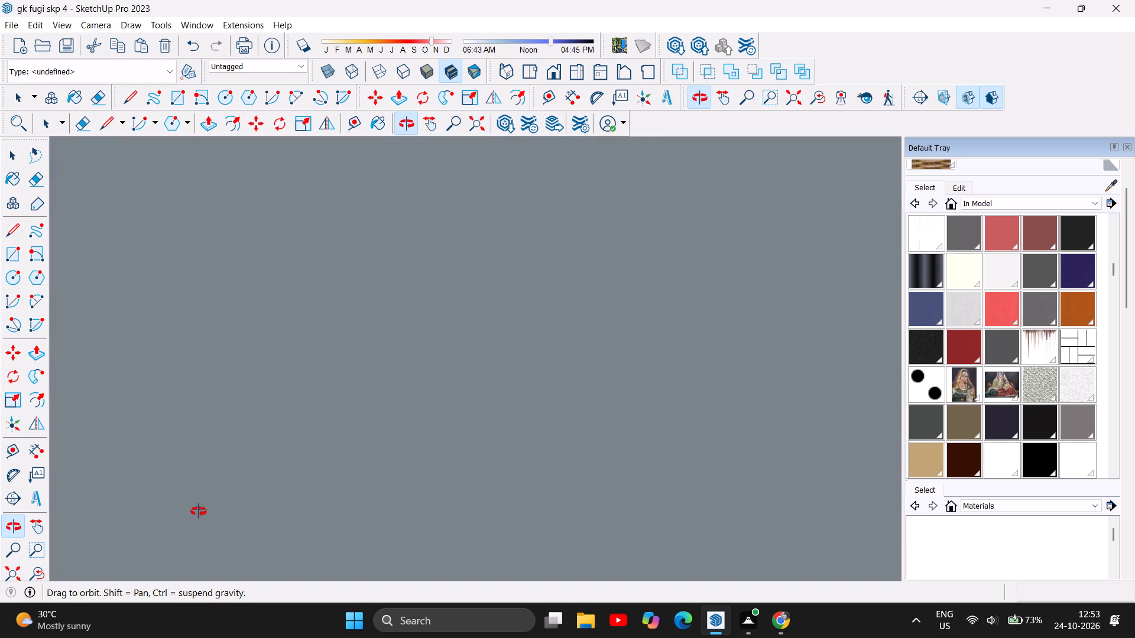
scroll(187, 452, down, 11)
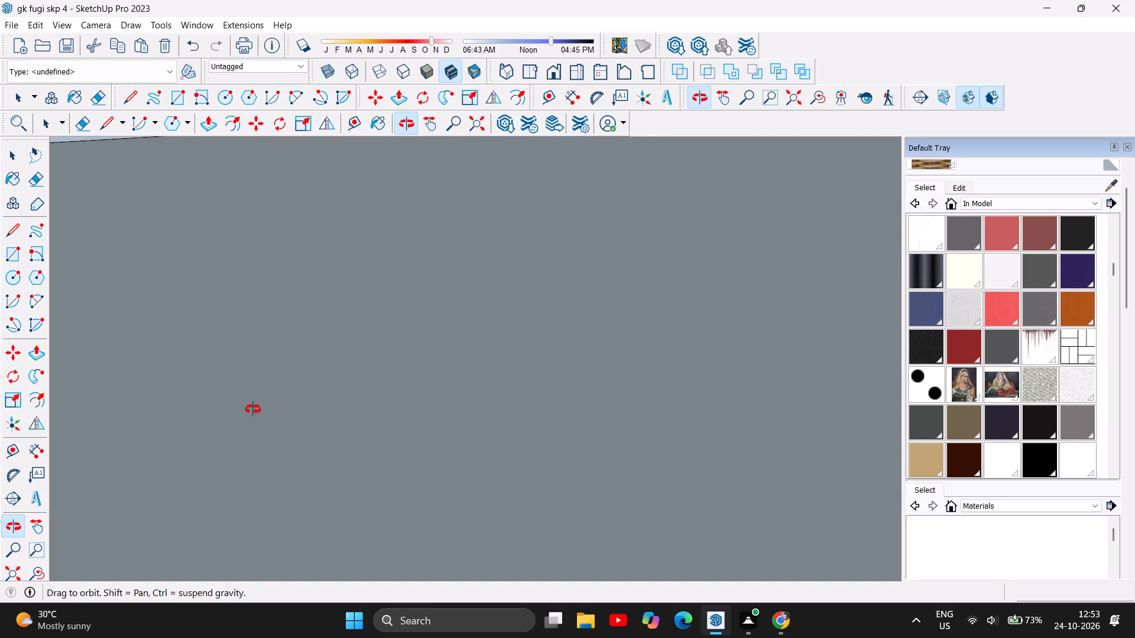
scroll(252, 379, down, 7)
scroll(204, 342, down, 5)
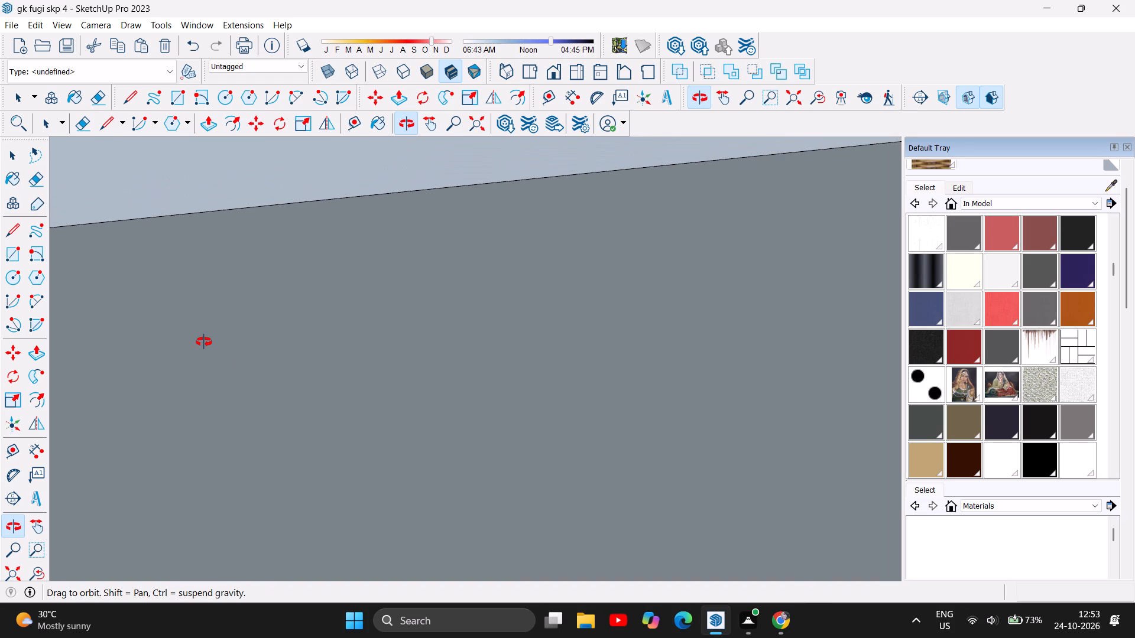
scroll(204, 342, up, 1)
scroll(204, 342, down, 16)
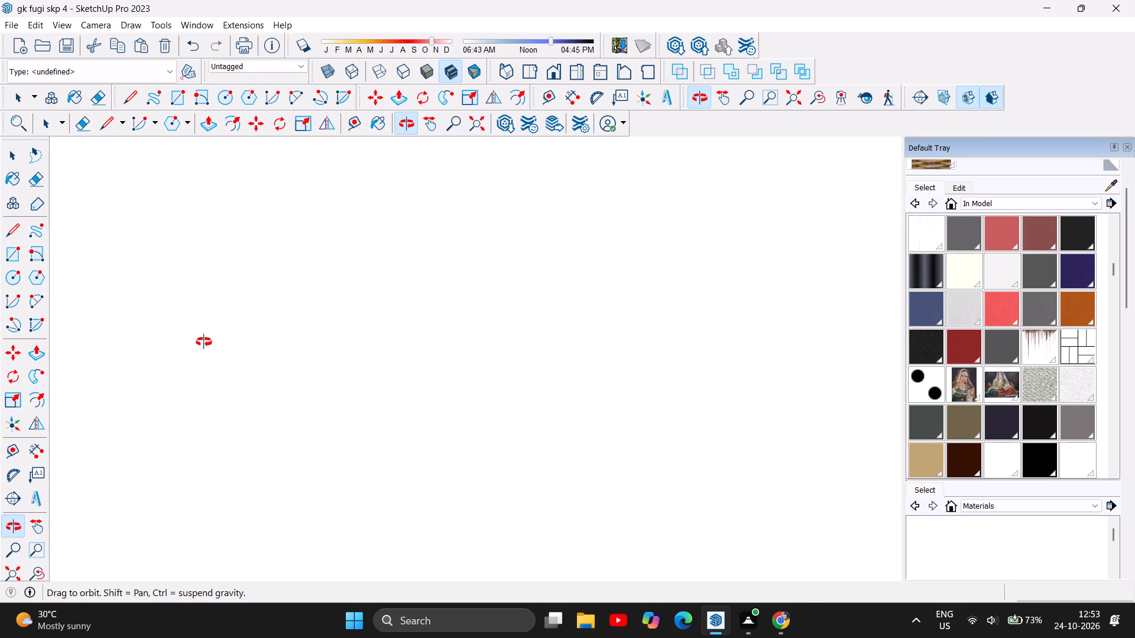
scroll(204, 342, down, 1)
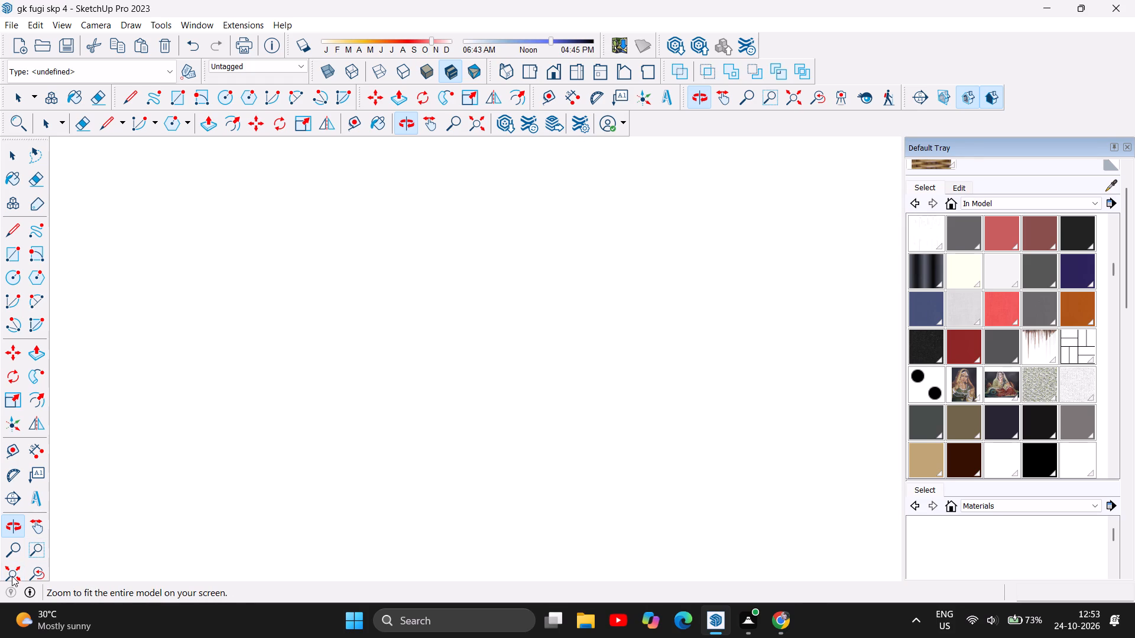
Bring the entire model into view and examine the two-storey building front, including the panelled room with the selected slatted panel.
click(12, 572)
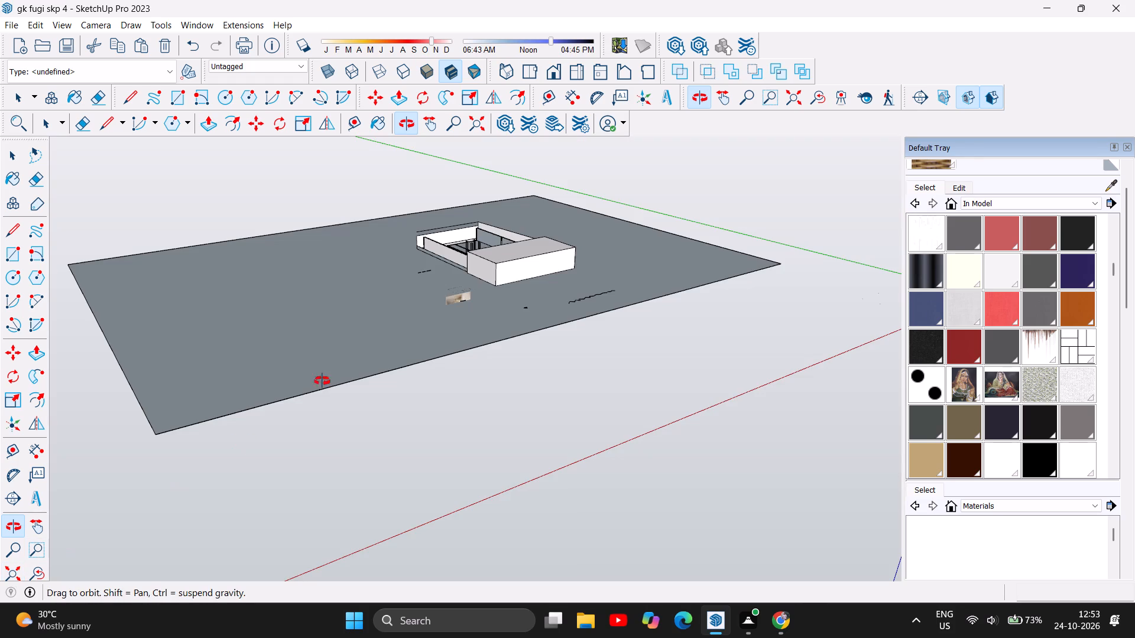
scroll(457, 235, up, 7)
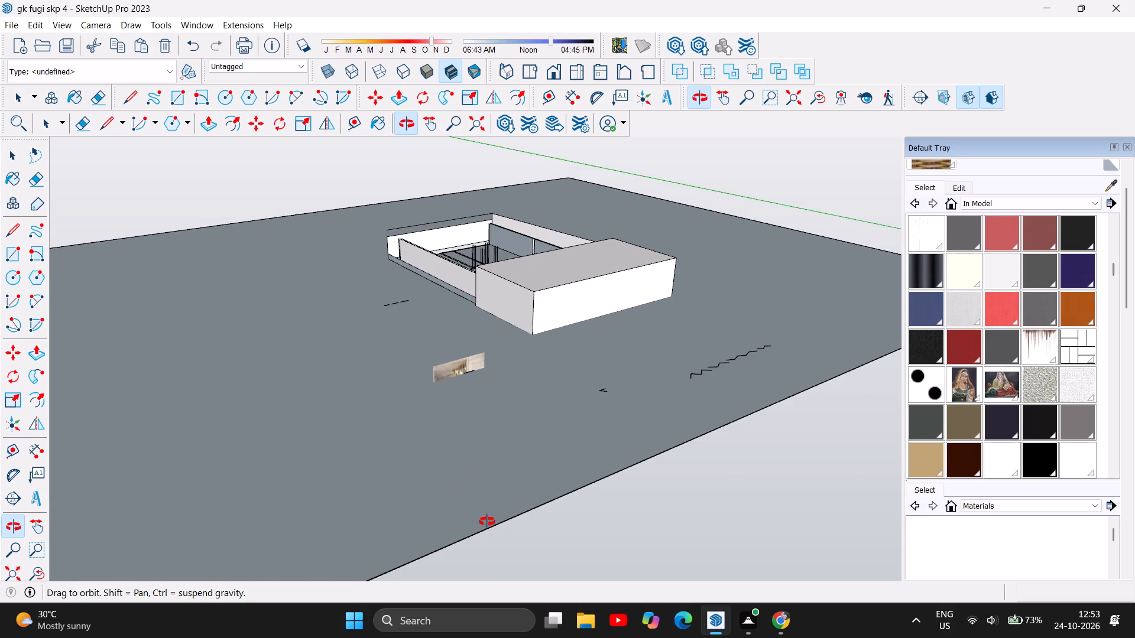
drag(492, 530, 479, 408)
scroll(534, 332, up, 8)
scroll(537, 327, down, 1)
scroll(537, 327, up, 7)
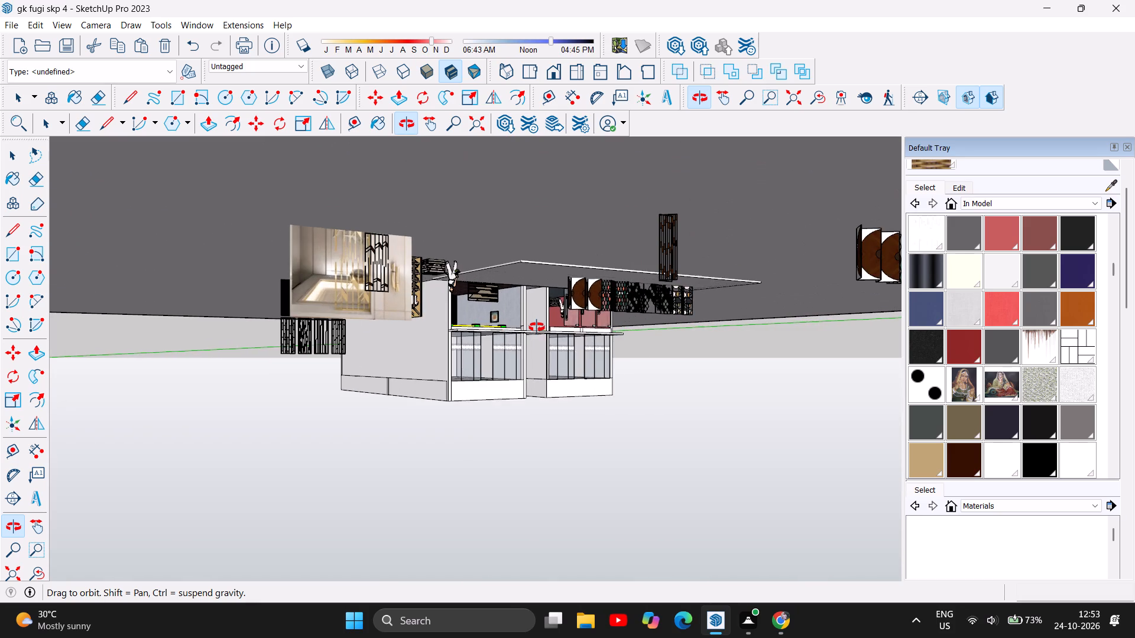
scroll(537, 327, down, 1)
scroll(530, 346, up, 9)
scroll(496, 289, up, 6)
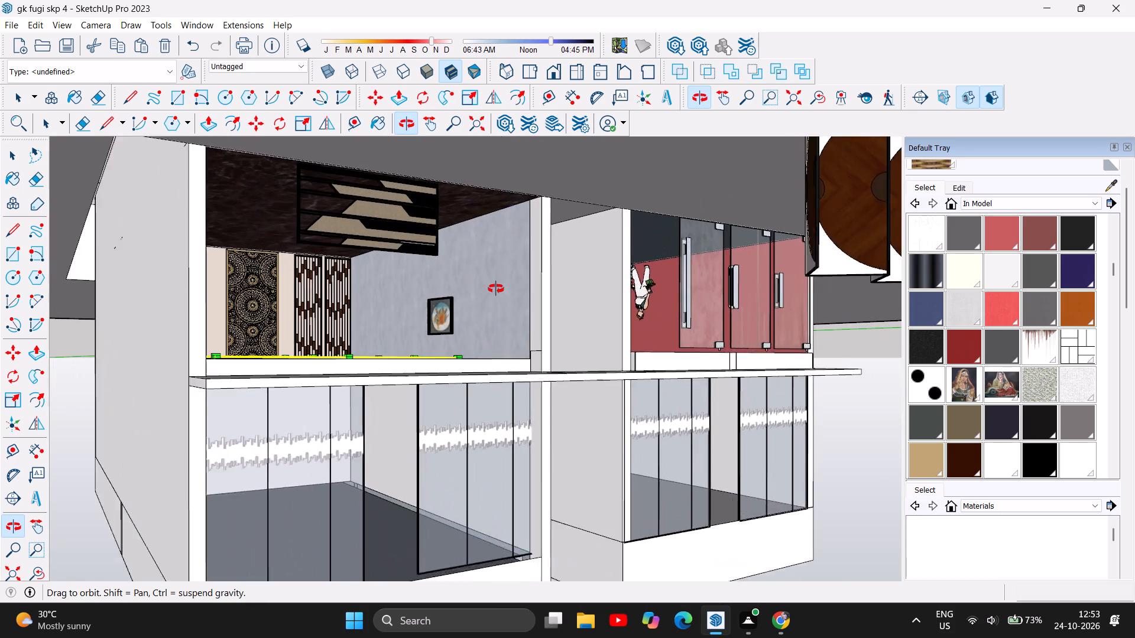
scroll(496, 289, up, 2)
scroll(168, 123, up, 2)
scroll(228, 253, up, 2)
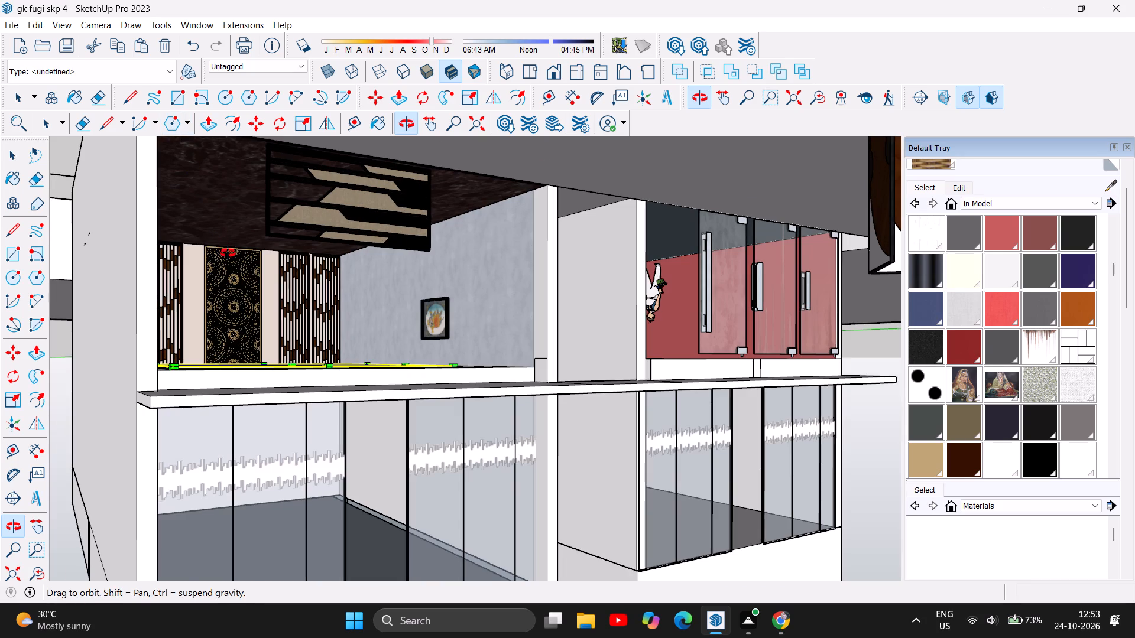
Scale up the selected slatted panel in the ceiling recess from the mid-edge grip nearest the mandala wall panel, raising that edge slightly.
scroll(228, 253, up, 2)
drag(316, 357, 312, 373)
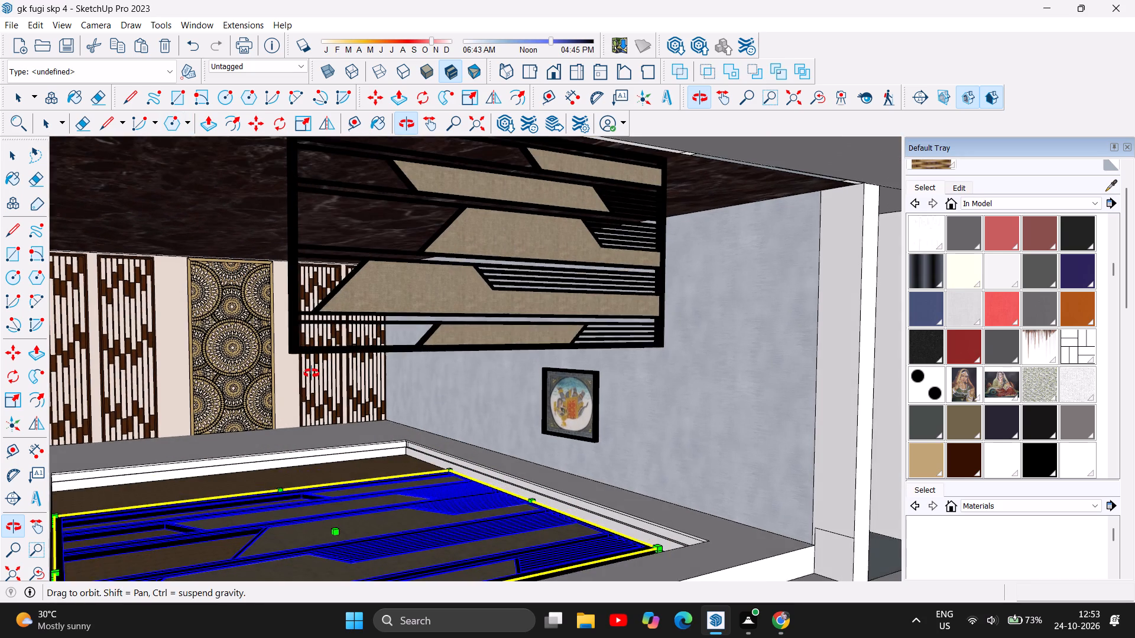
drag(312, 373, 312, 377)
scroll(305, 520, up, 6)
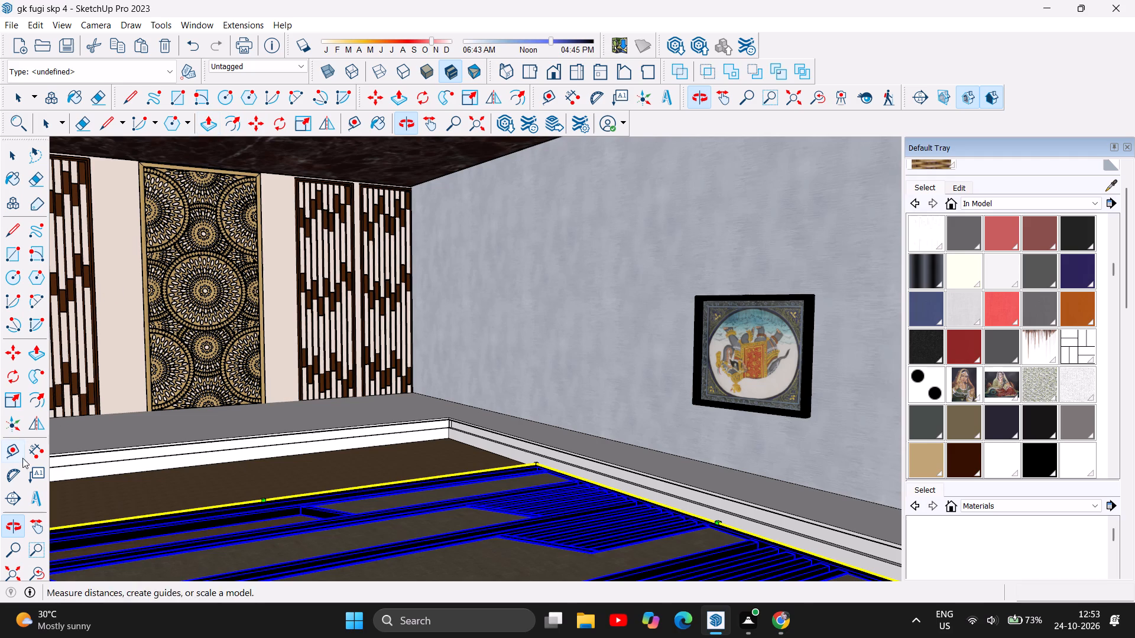
click(14, 401)
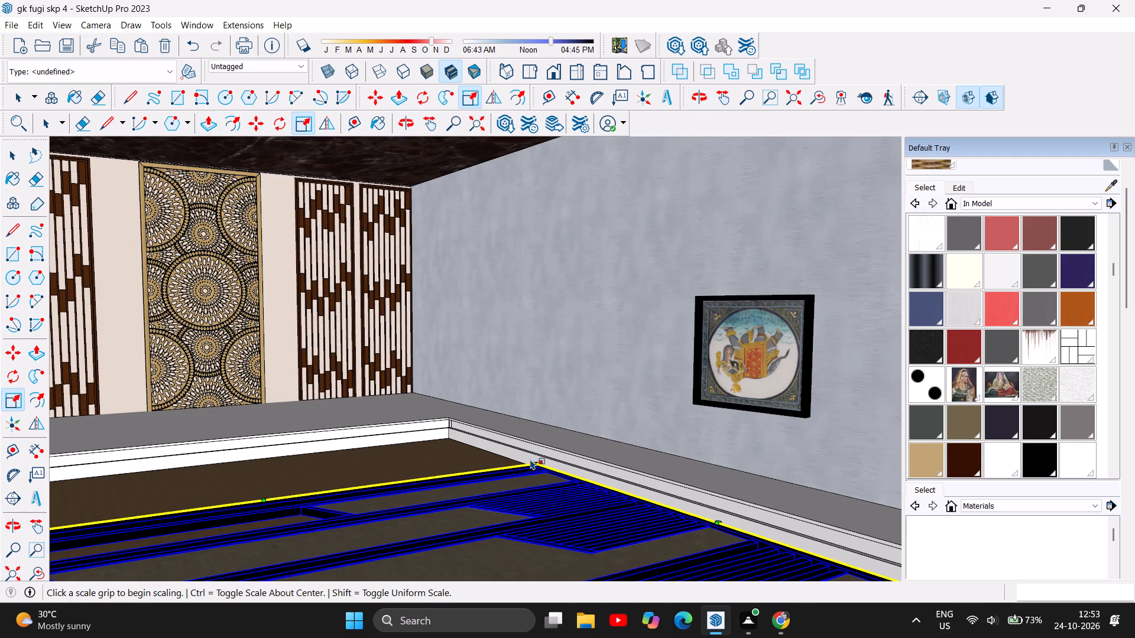
scroll(273, 501, up, 20)
scroll(277, 487, down, 3)
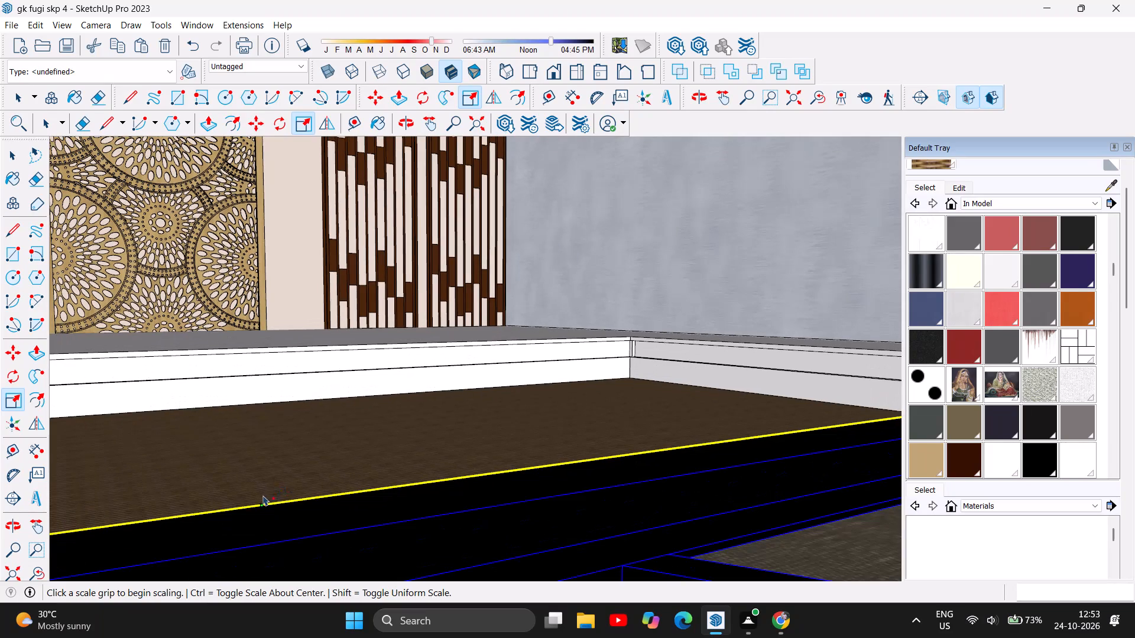
drag(264, 505, 234, 461)
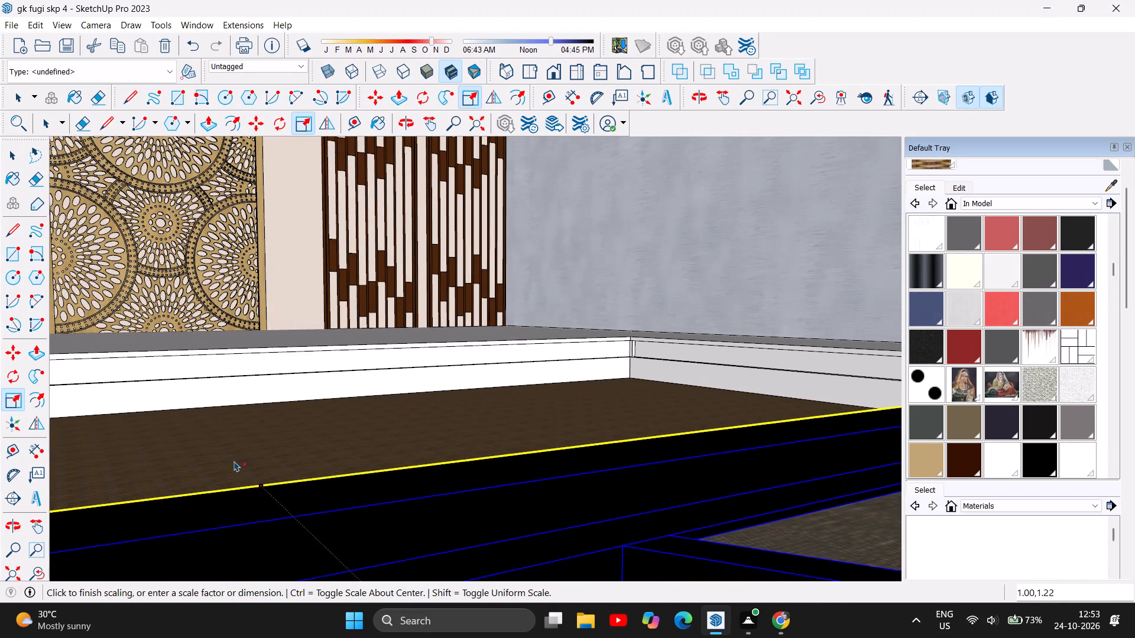
drag(234, 461, 225, 459)
Adjust the selected slatted panel's thickness by scaling it along the green axis about the opposite point.
scroll(319, 442, down, 1)
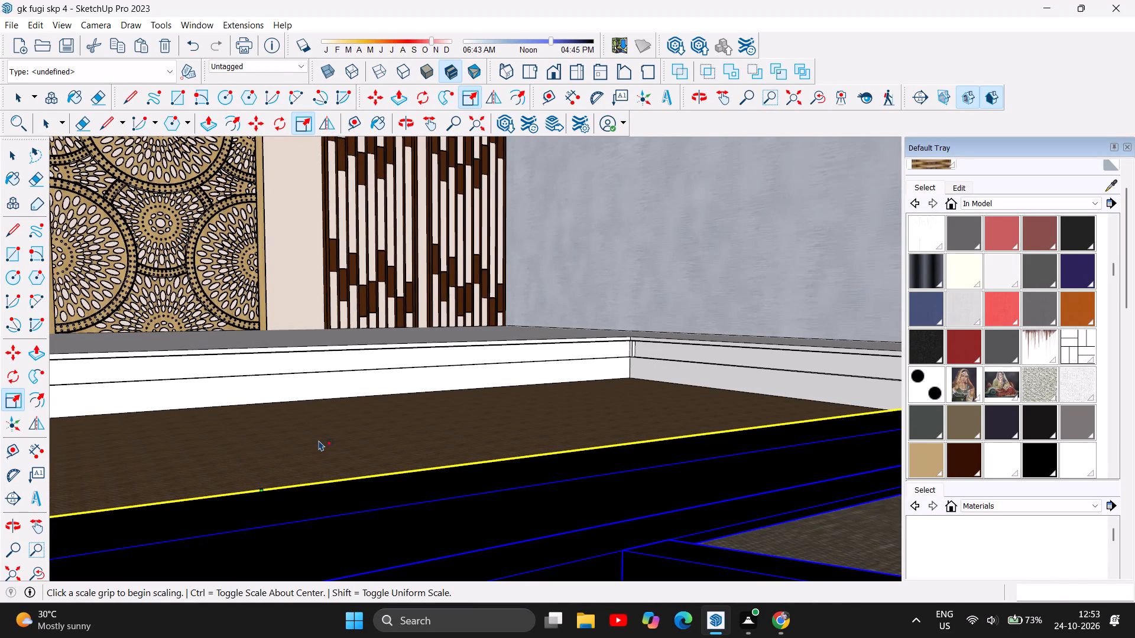
scroll(319, 440, down, 8)
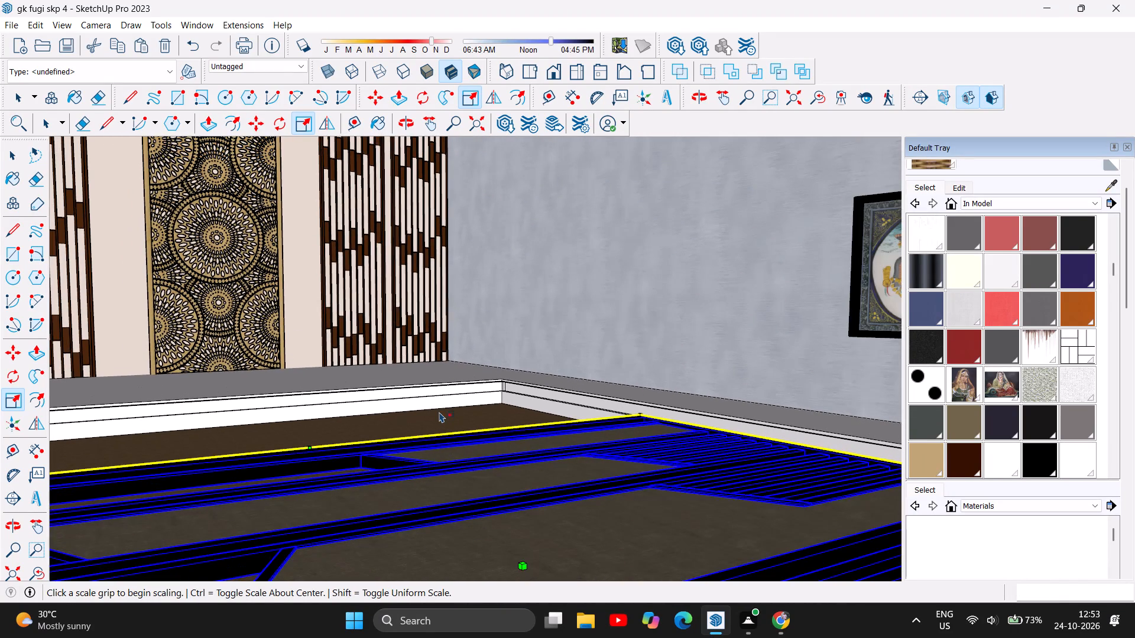
scroll(439, 412, down, 1)
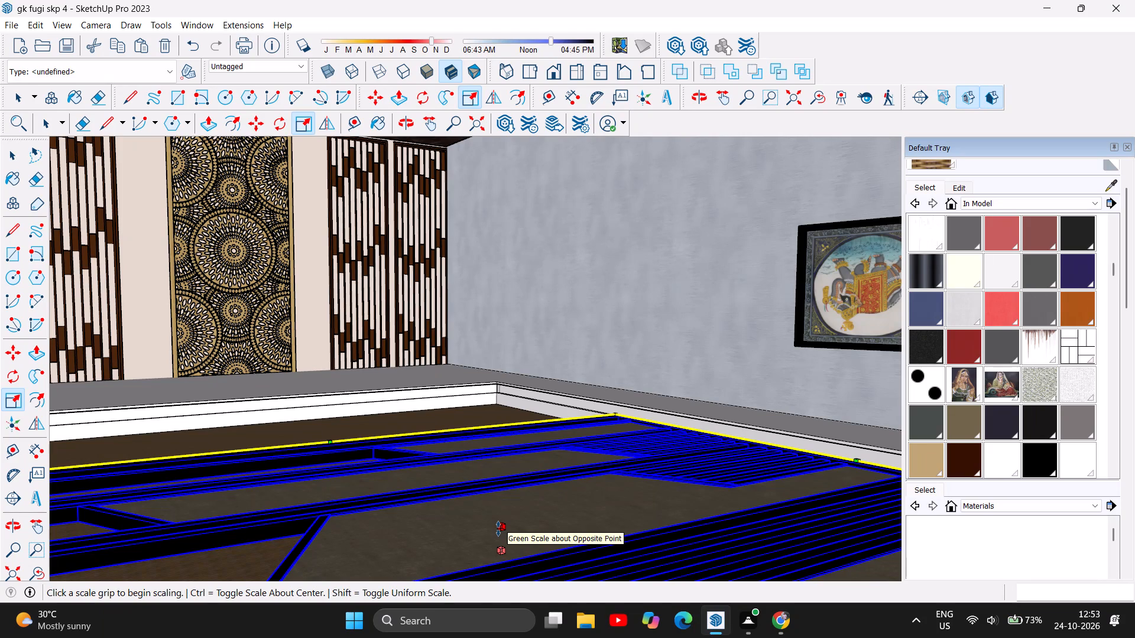
drag(498, 529, 463, 515)
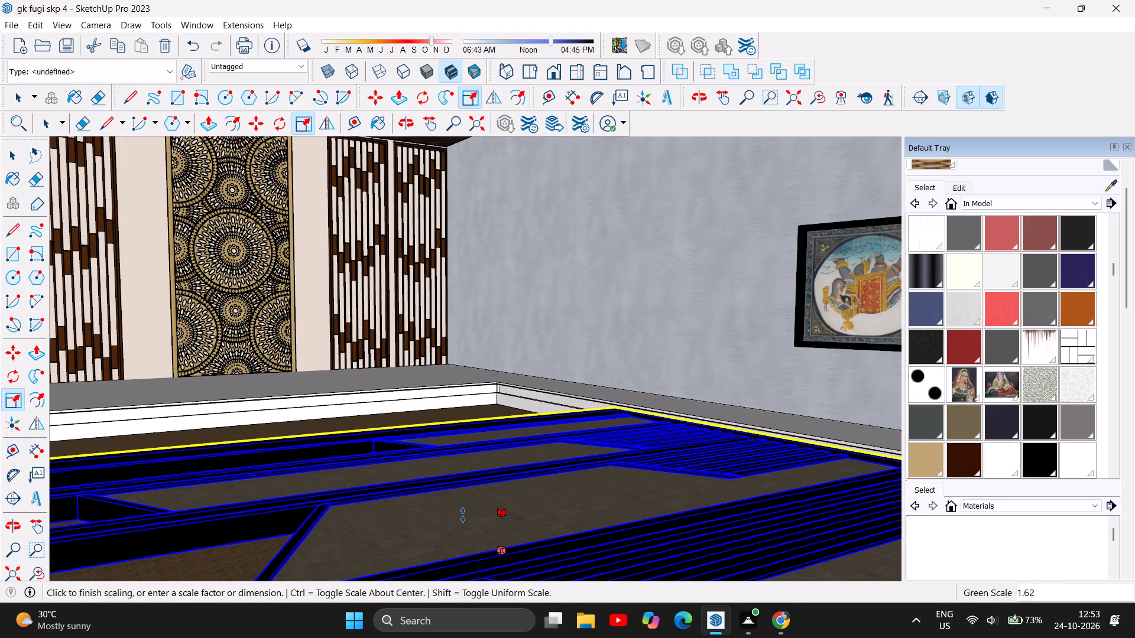
drag(463, 515, 464, 525)
Examine the gap between the selected slatted panel's corner and the recess moulding beside the blue-grey wall, including from outside the room.
scroll(362, 440, up, 1)
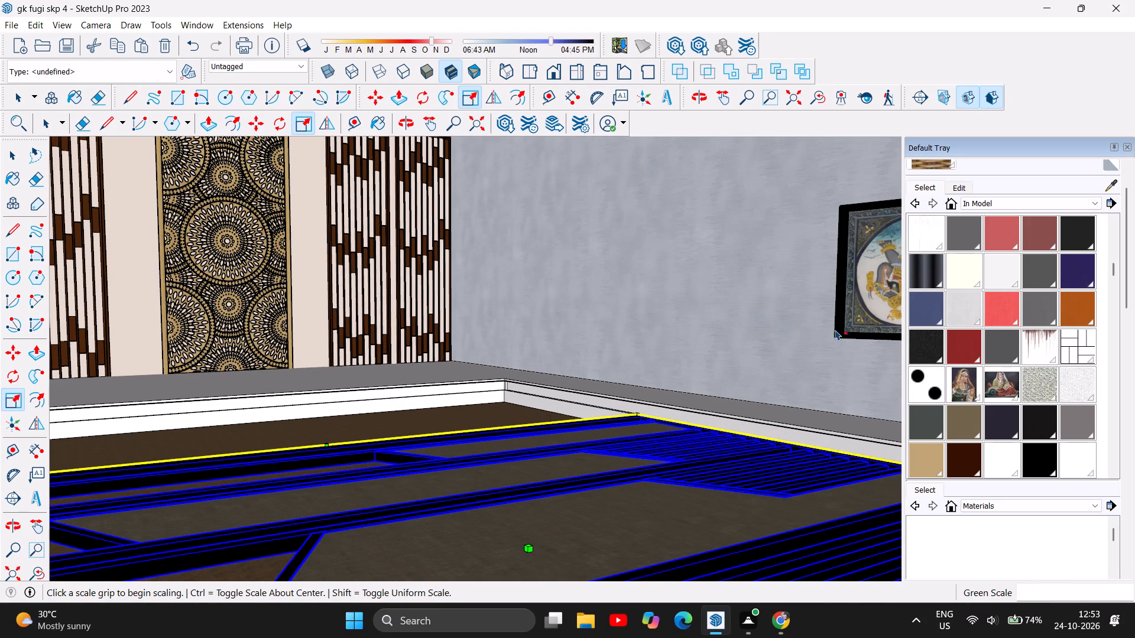
scroll(832, 330, up, 1)
scroll(674, 390, up, 1)
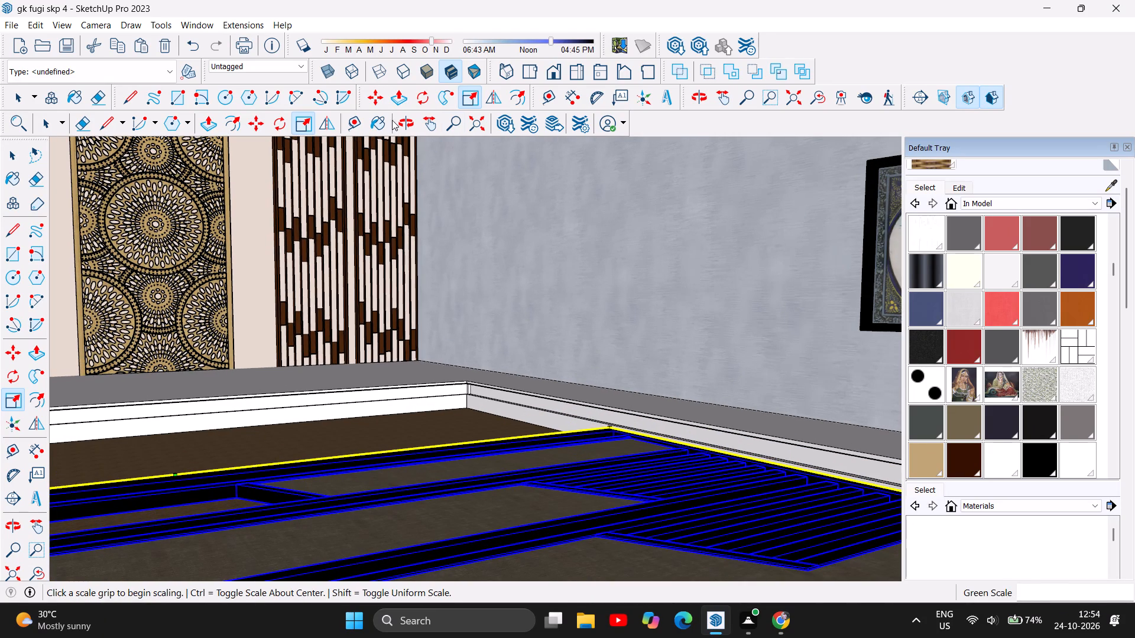
click(402, 117)
drag(514, 395, 438, 406)
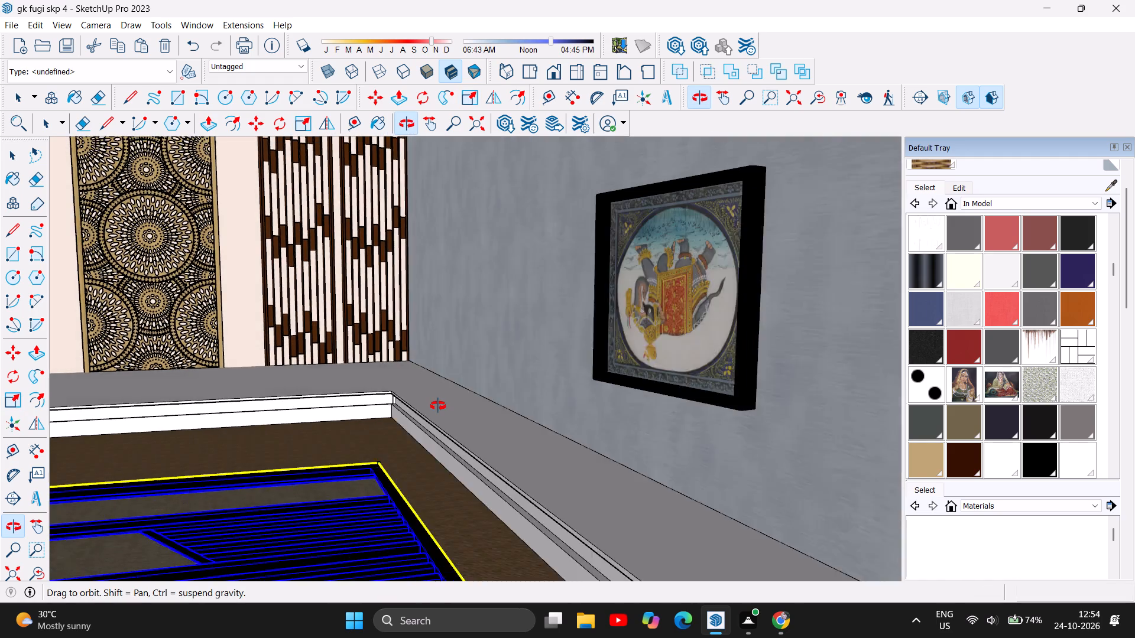
drag(438, 406, 437, 406)
scroll(498, 331, down, 3)
scroll(299, 344, down, 6)
drag(173, 440, 203, 441)
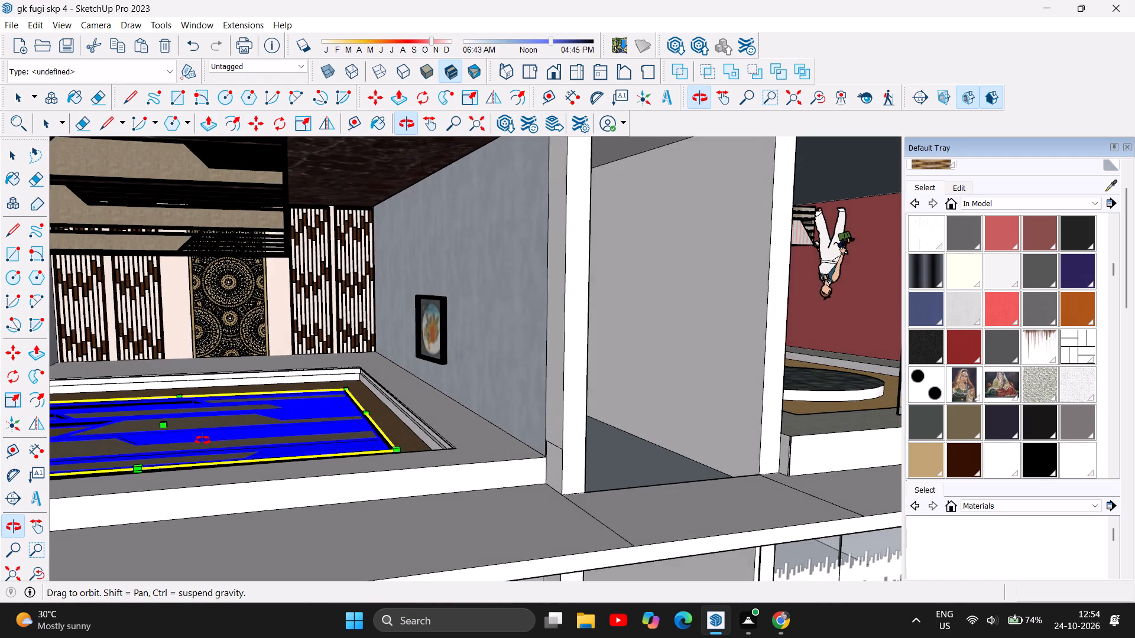
drag(203, 441, 216, 442)
scroll(167, 428, down, 7)
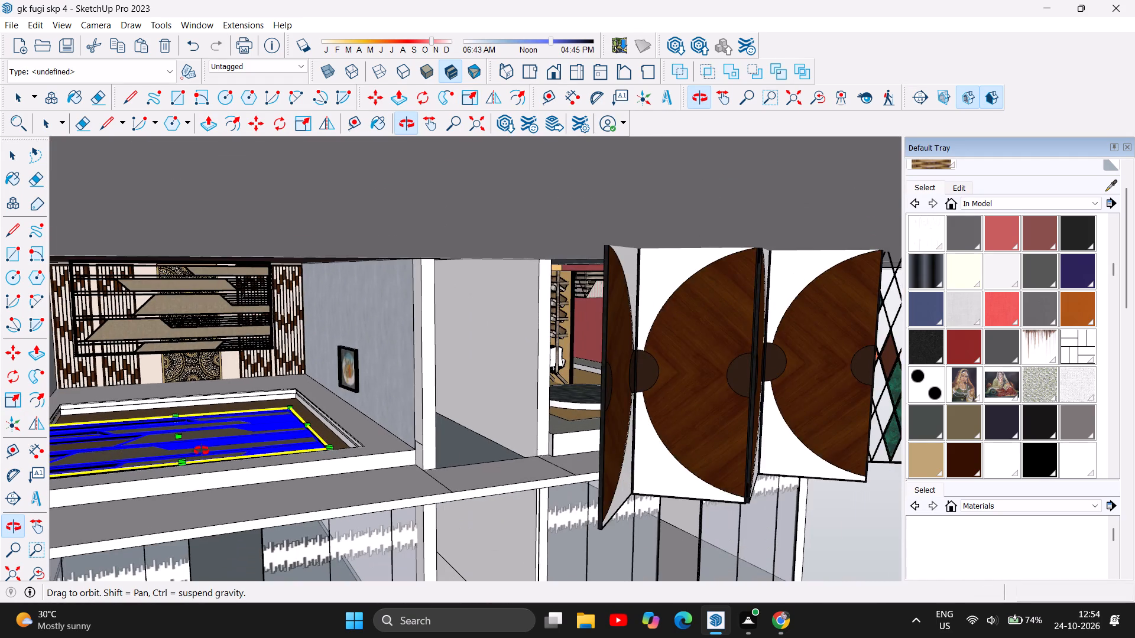
scroll(168, 448, down, 5)
Examine the building from outside, around the upper slab, the panelled room and the row of decorative folding screens.
drag(223, 496, 223, 460)
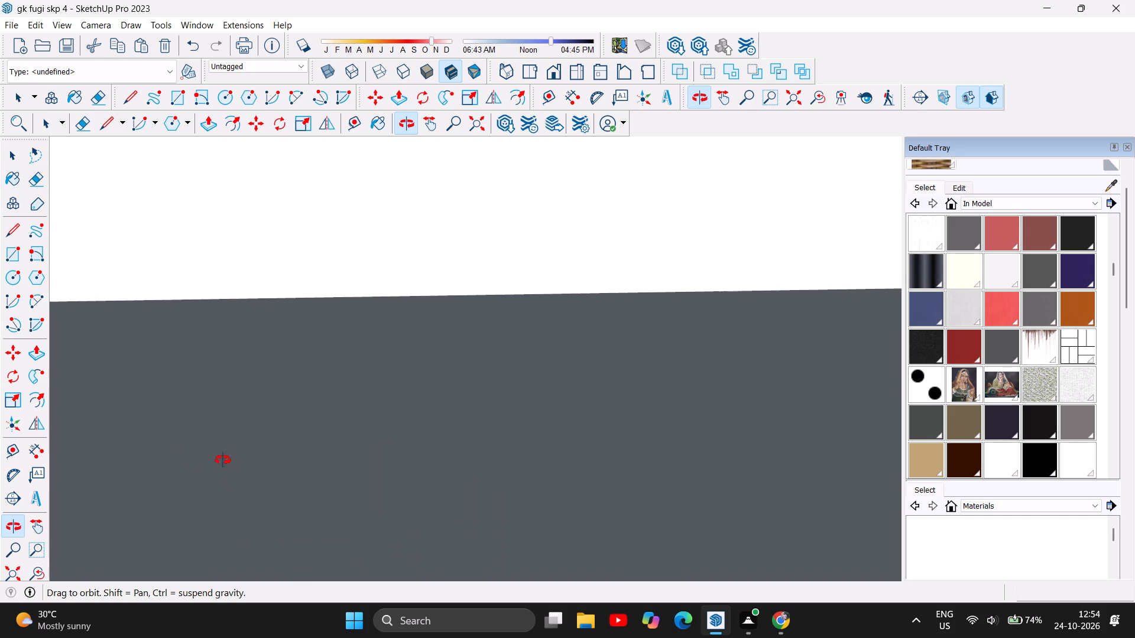
drag(223, 460, 240, 398)
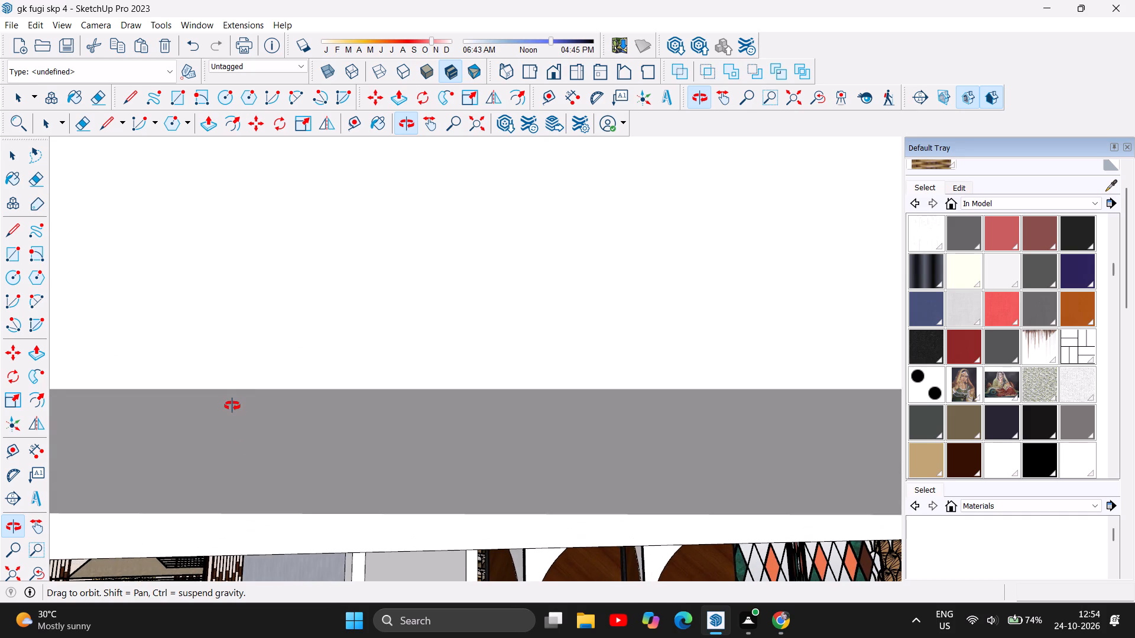
scroll(232, 406, down, 6)
scroll(250, 545, down, 5)
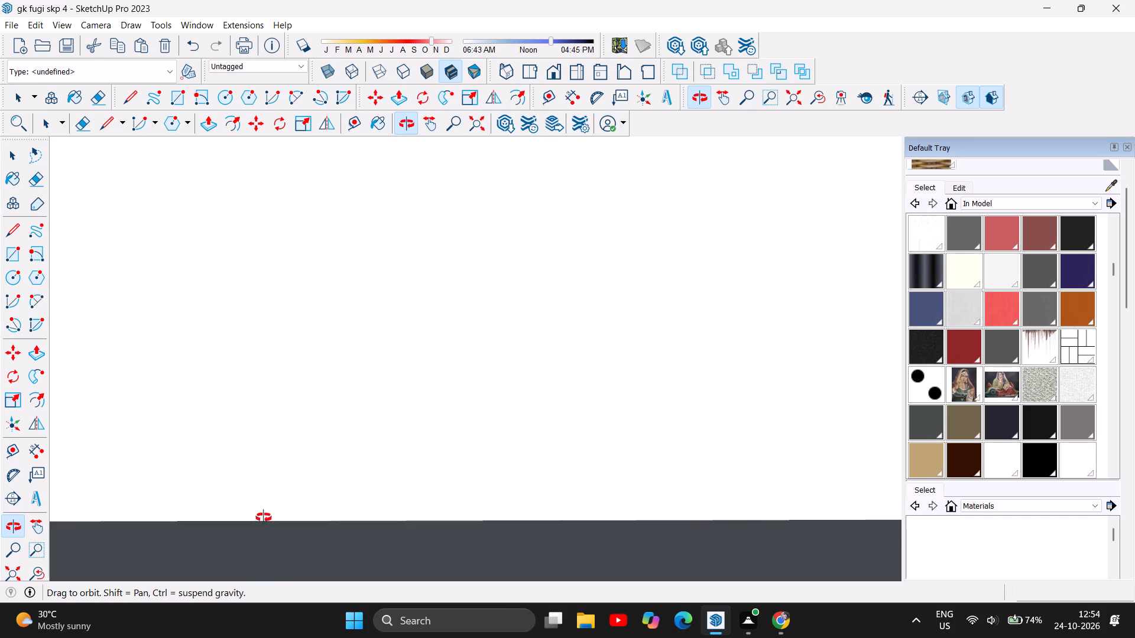
drag(259, 500, 216, 535)
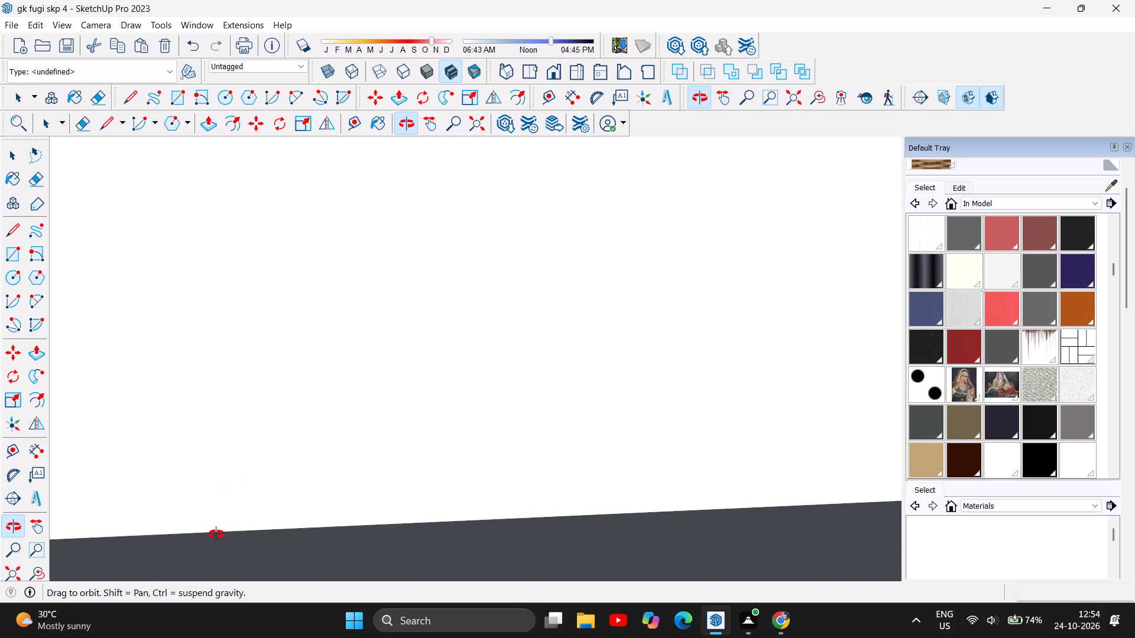
drag(216, 535, 236, 480)
scroll(236, 480, down, 7)
scroll(235, 480, up, 1)
scroll(235, 480, down, 4)
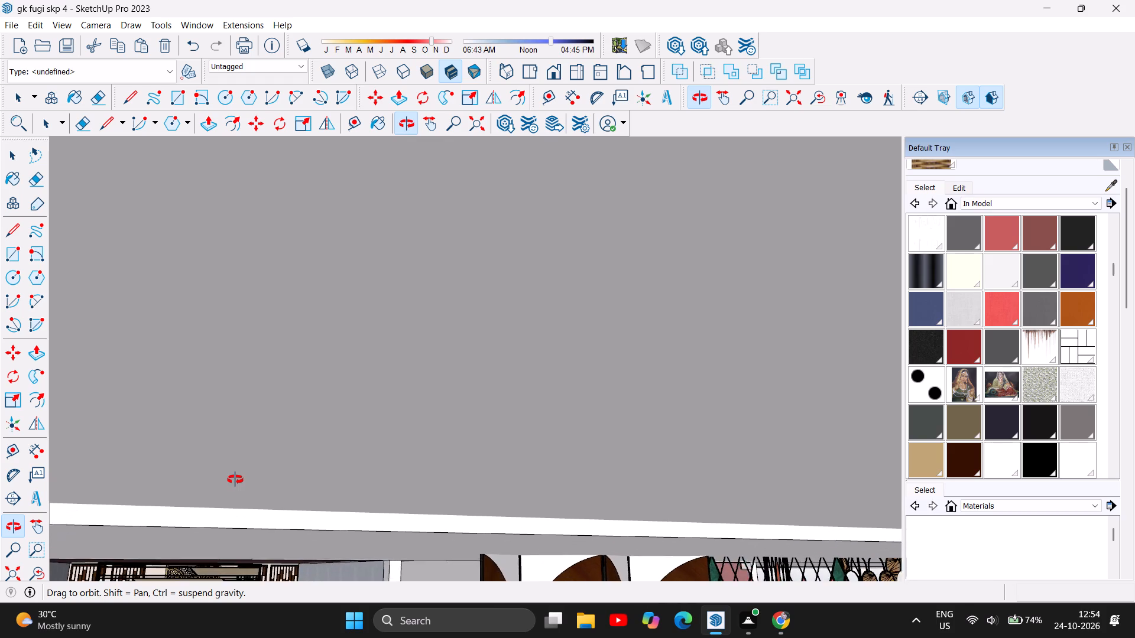
scroll(235, 480, down, 18)
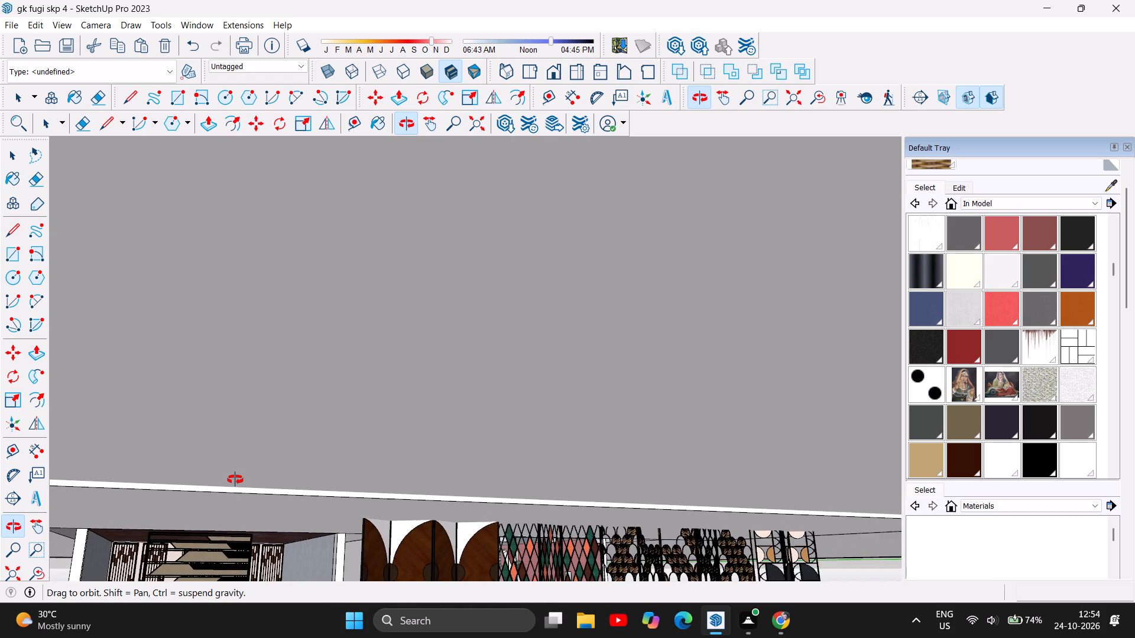
scroll(235, 480, down, 10)
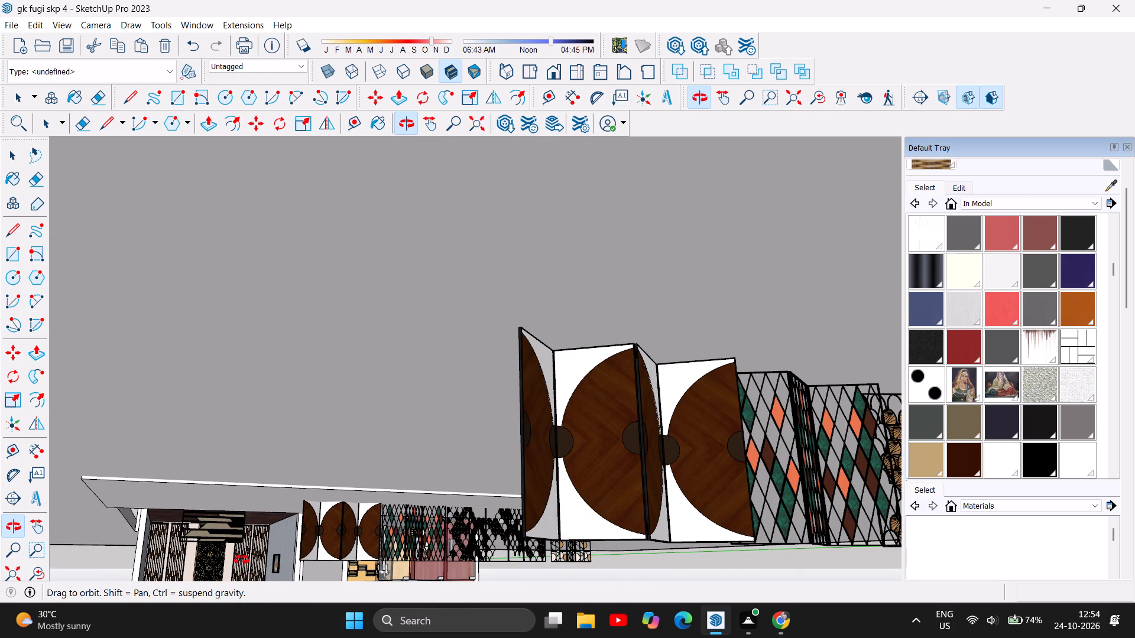
drag(241, 559, 238, 570)
Examine the dark marble surface, the mandala and slatted wall panels, and the blue-grey wall with the elephant painting.
scroll(211, 564, up, 6)
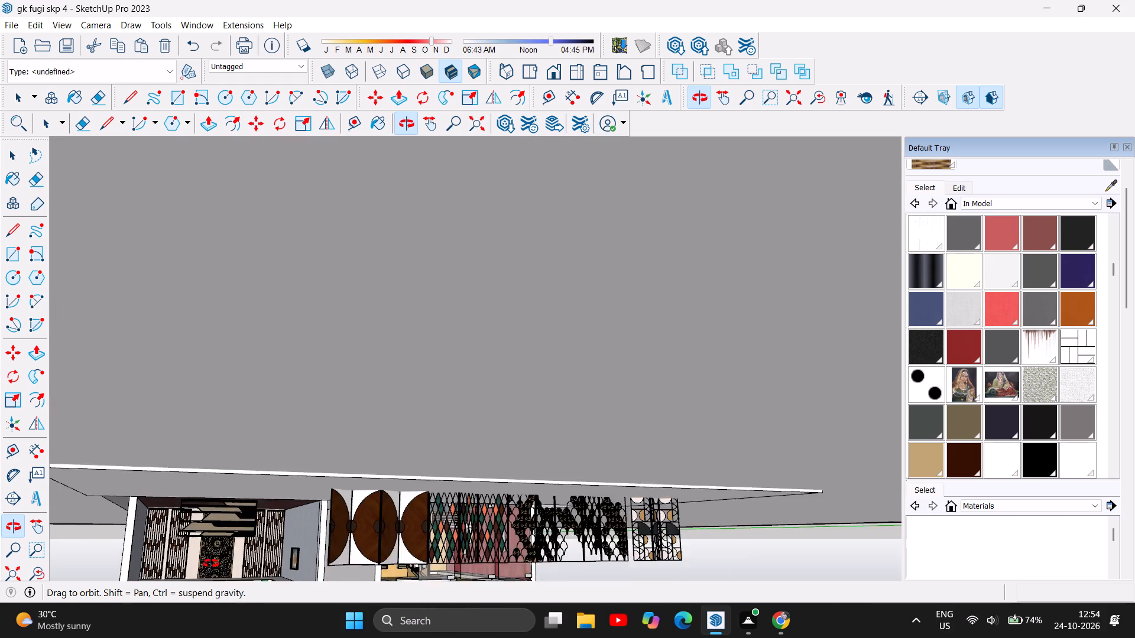
scroll(210, 537, up, 17)
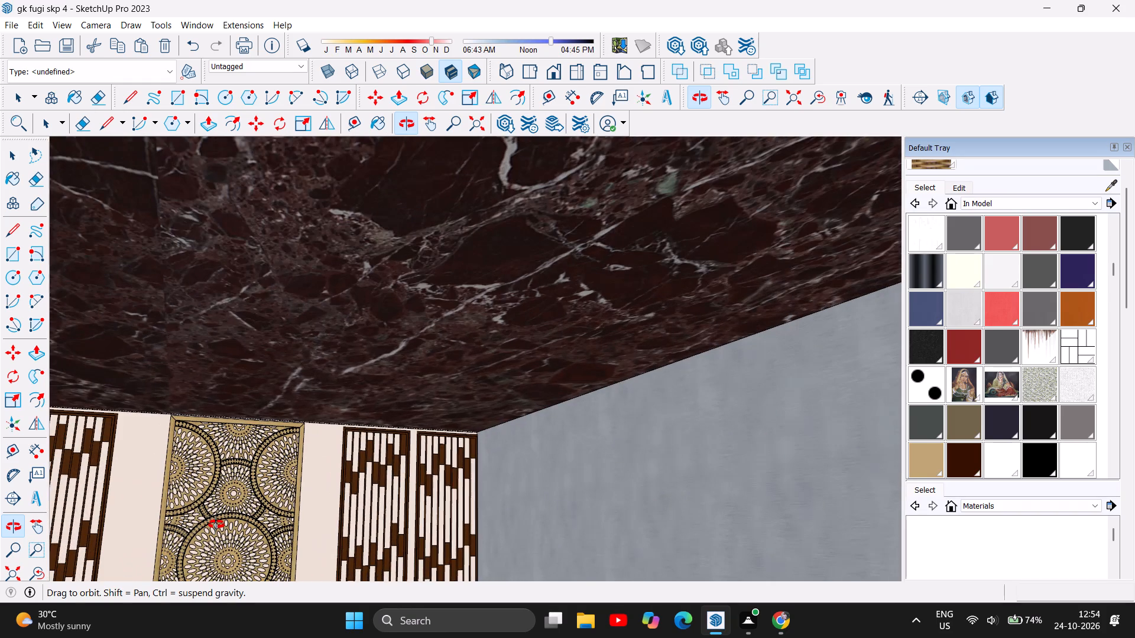
drag(236, 548, 238, 535)
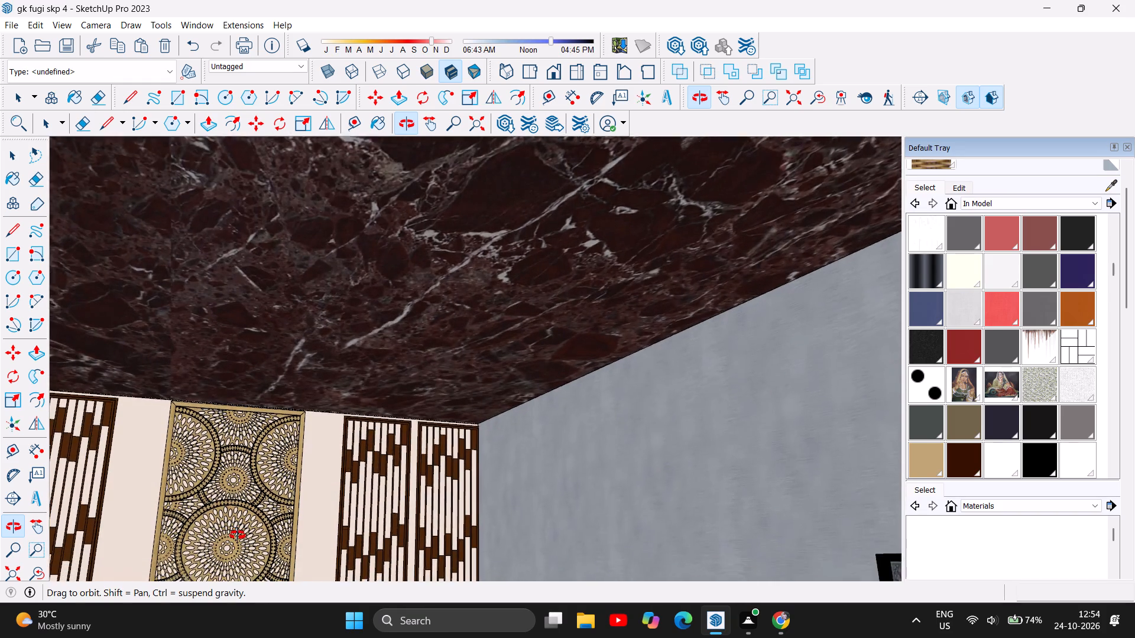
drag(238, 535, 237, 516)
scroll(231, 467, down, 6)
drag(250, 398, 249, 401)
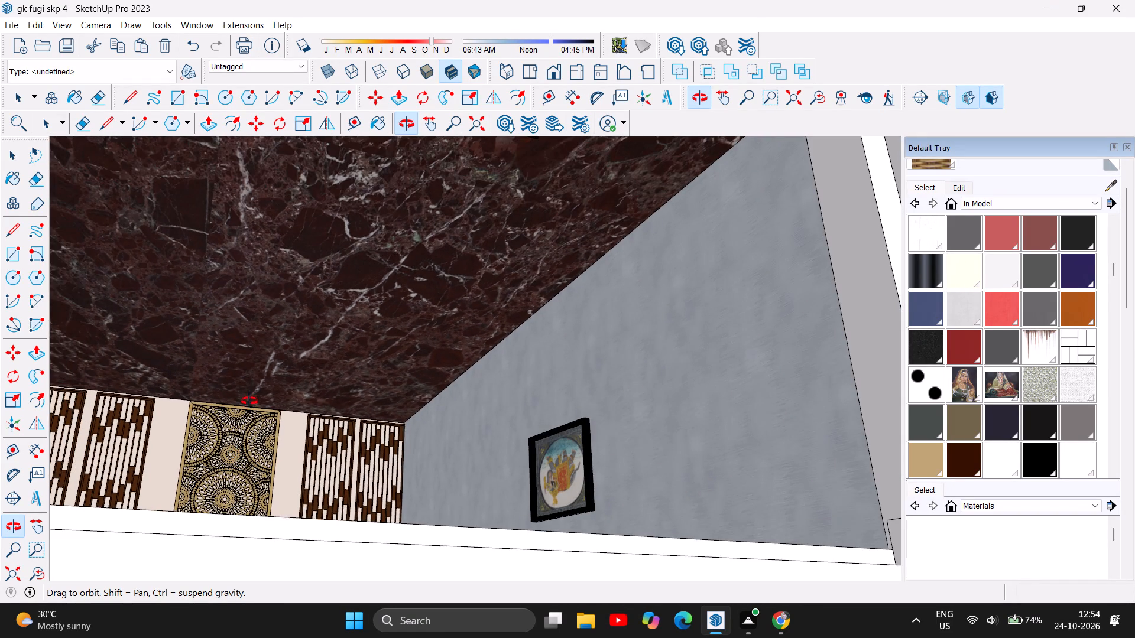
drag(249, 401, 237, 455)
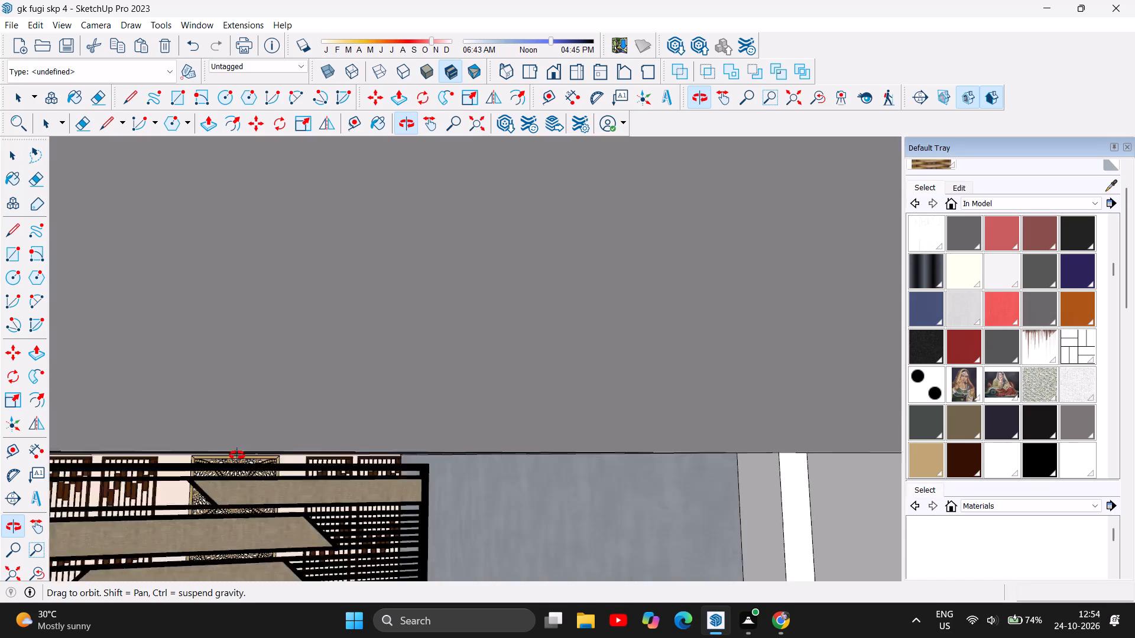
drag(237, 455, 238, 399)
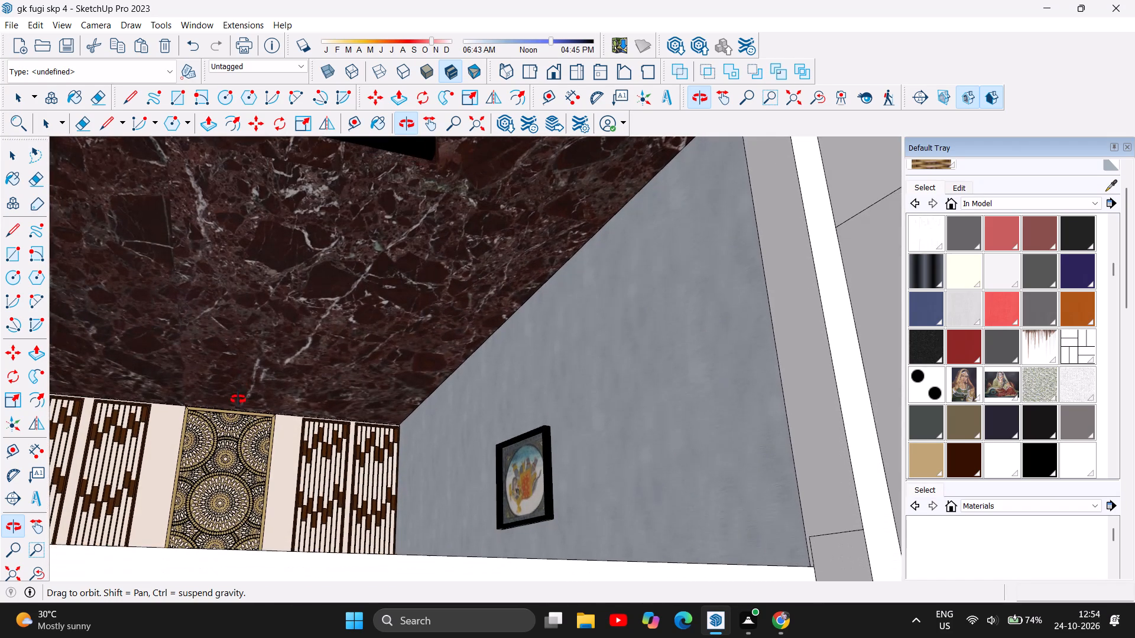
drag(238, 399, 241, 401)
drag(267, 498, 241, 512)
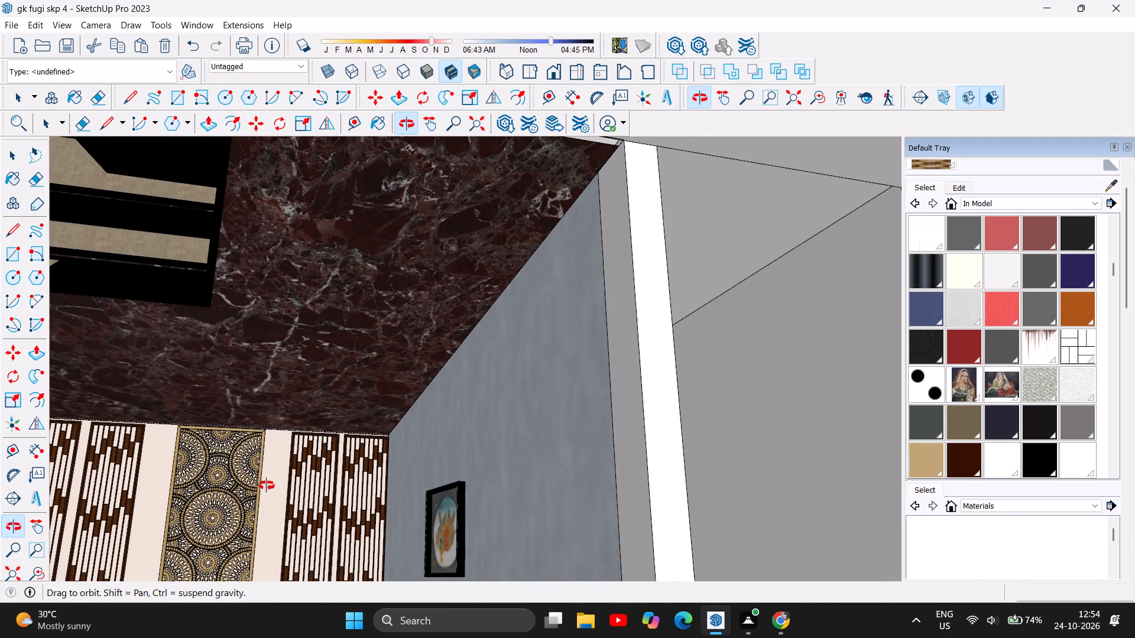
drag(261, 414, 256, 434)
scroll(256, 434, down, 5)
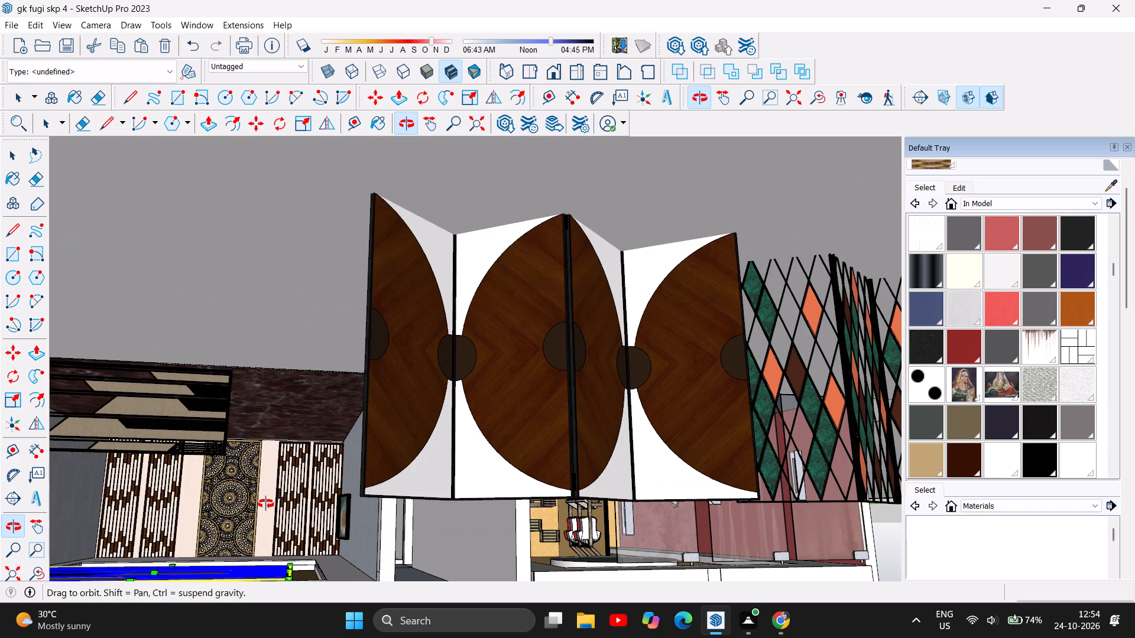
drag(260, 484, 257, 517)
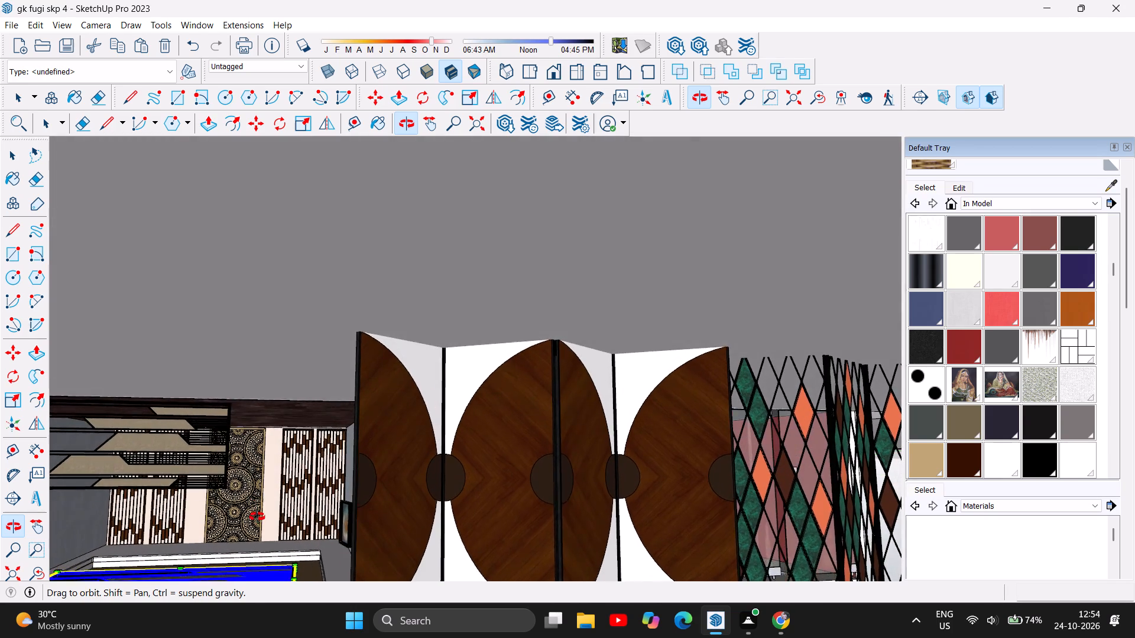
drag(257, 517, 257, 517)
Scale the selected slatted panel from its edge beside the blue-grey wall by green and blue factors of about 1.43 and 1.00.
scroll(212, 577, up, 6)
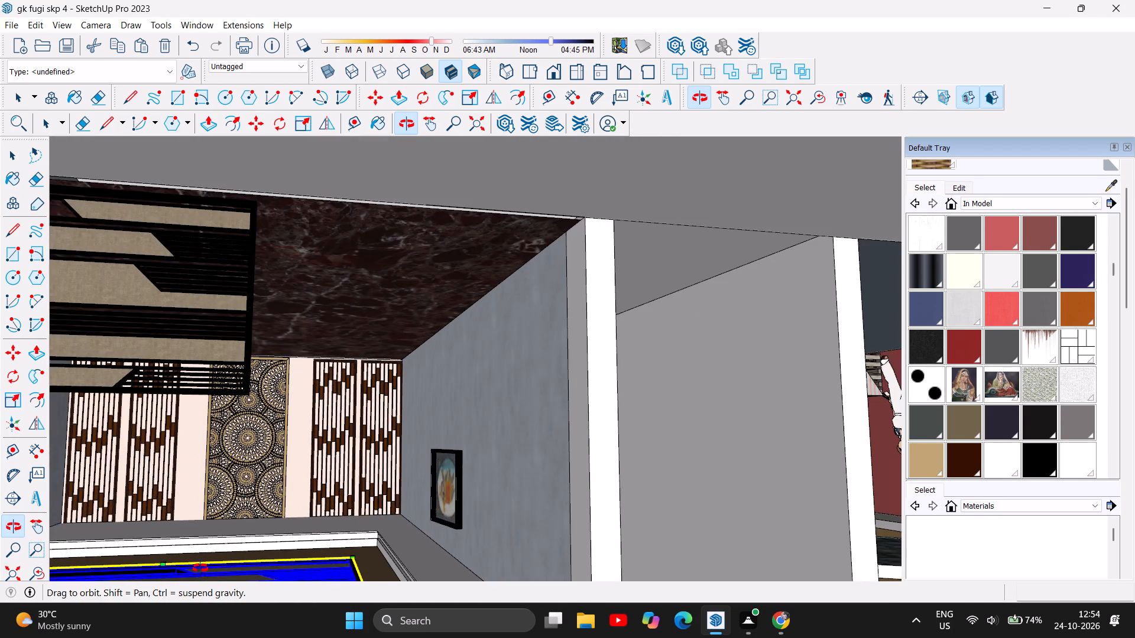
scroll(197, 565, up, 6)
scroll(472, 419, down, 4)
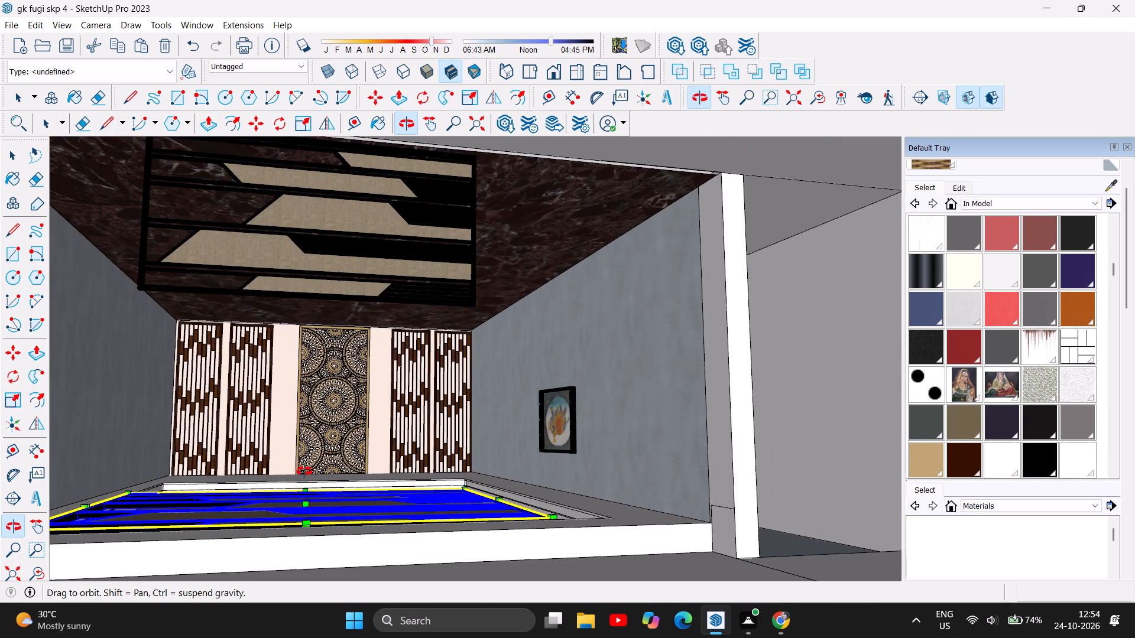
drag(305, 471, 316, 497)
scroll(292, 535, up, 2)
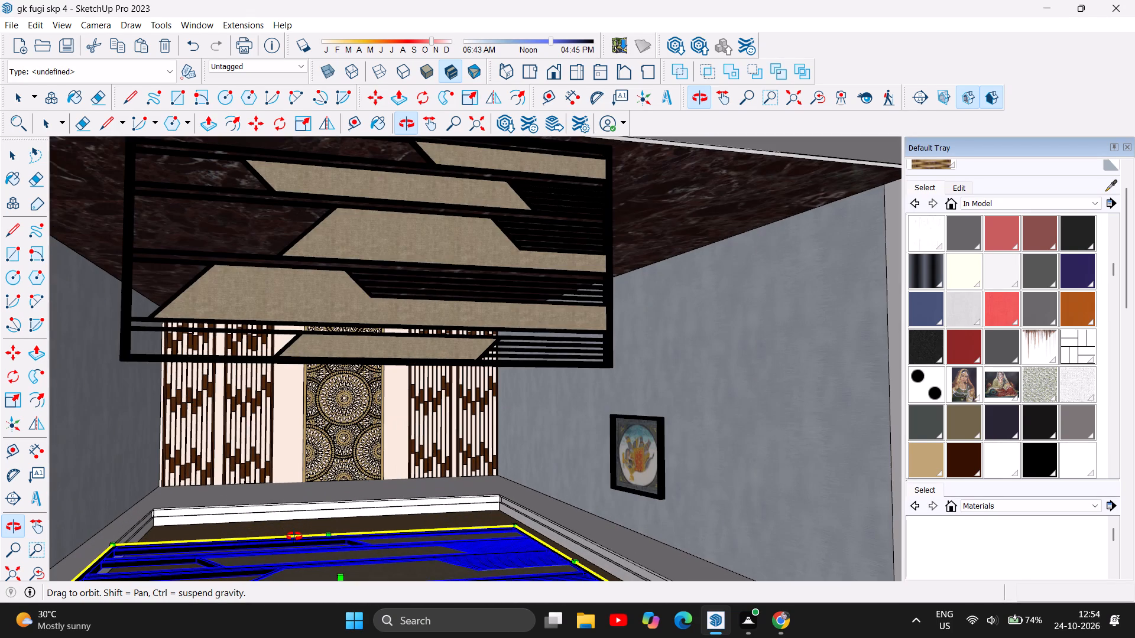
scroll(589, 561, up, 3)
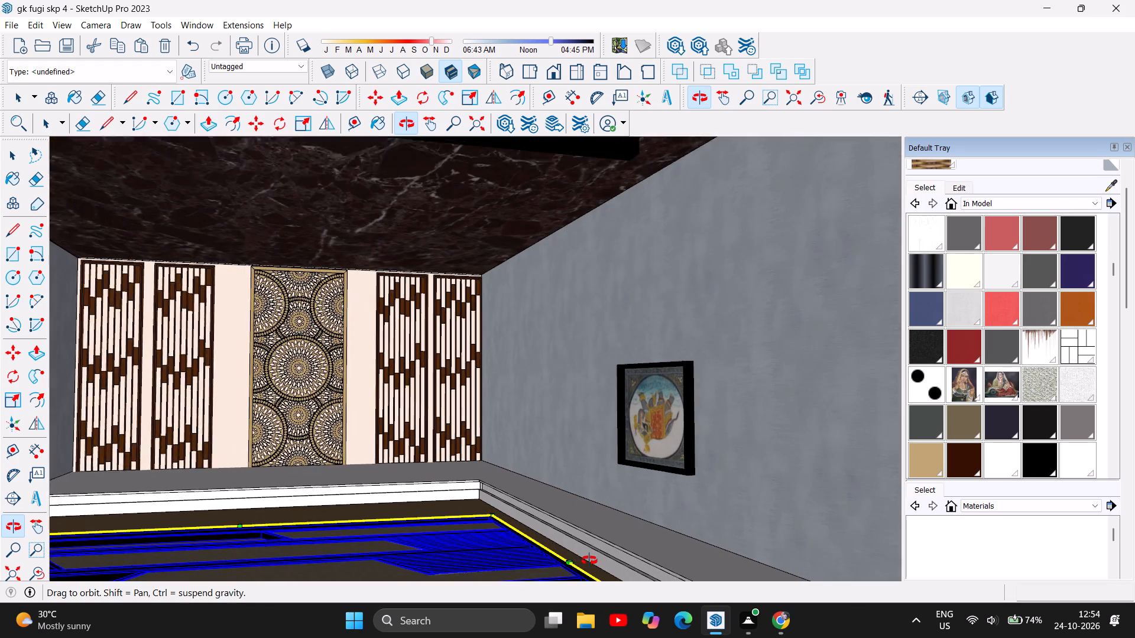
scroll(589, 561, up, 1)
click(13, 397)
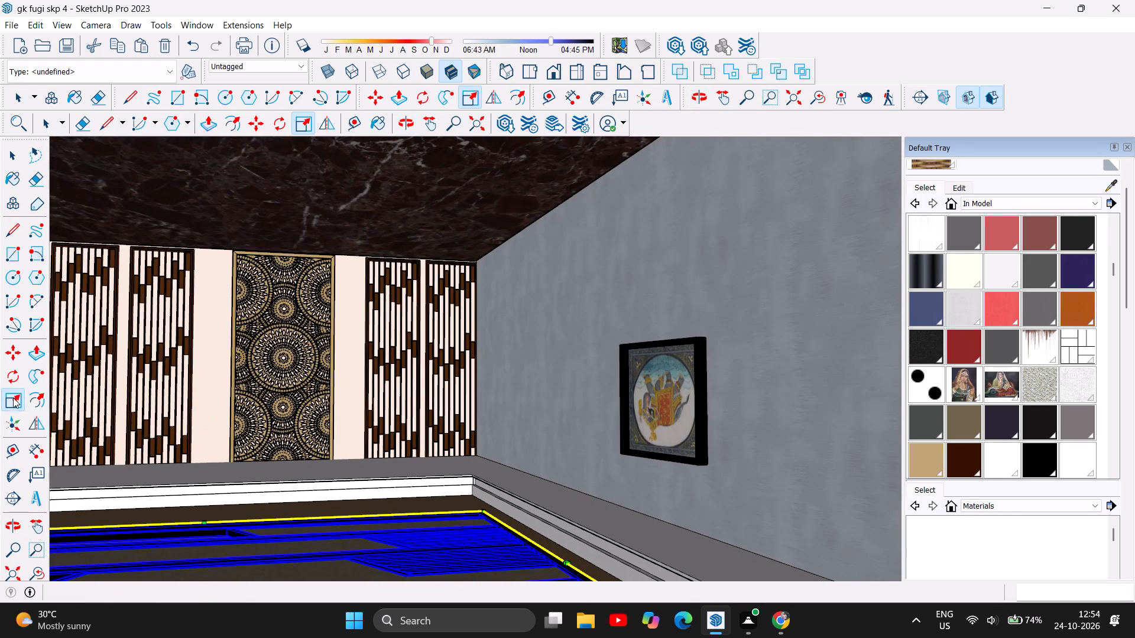
drag(565, 565, 589, 556)
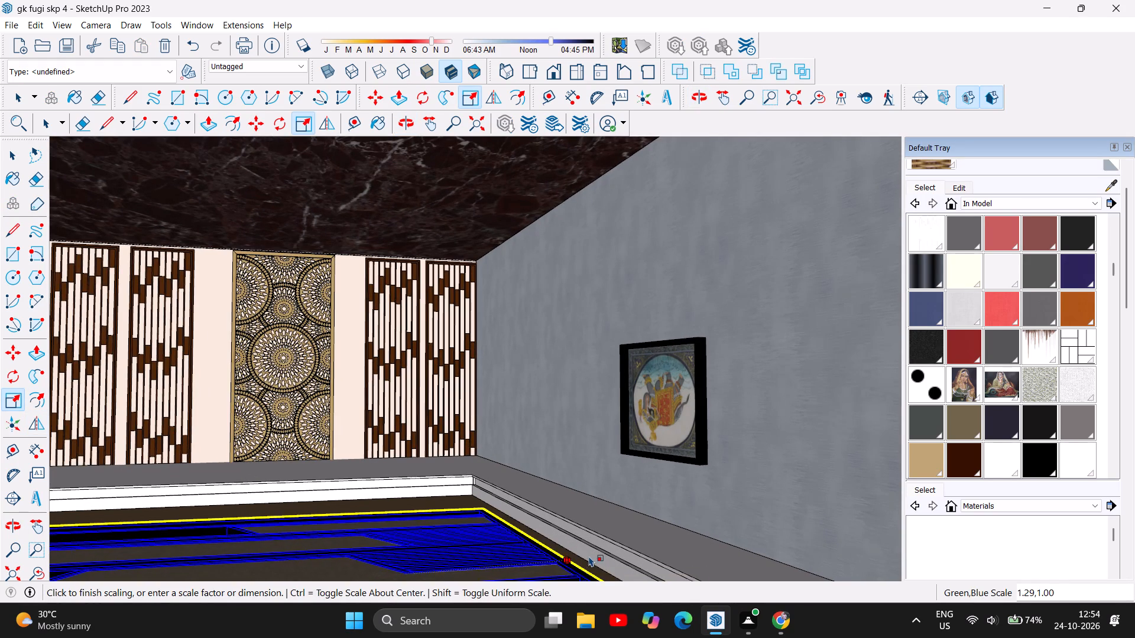
drag(589, 556, 600, 556)
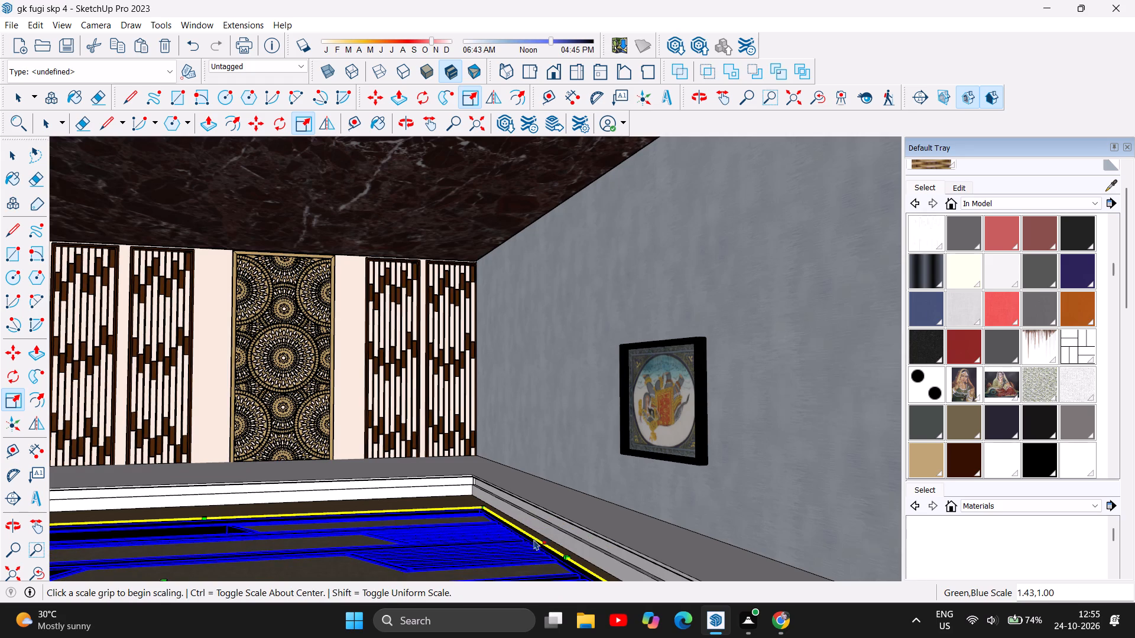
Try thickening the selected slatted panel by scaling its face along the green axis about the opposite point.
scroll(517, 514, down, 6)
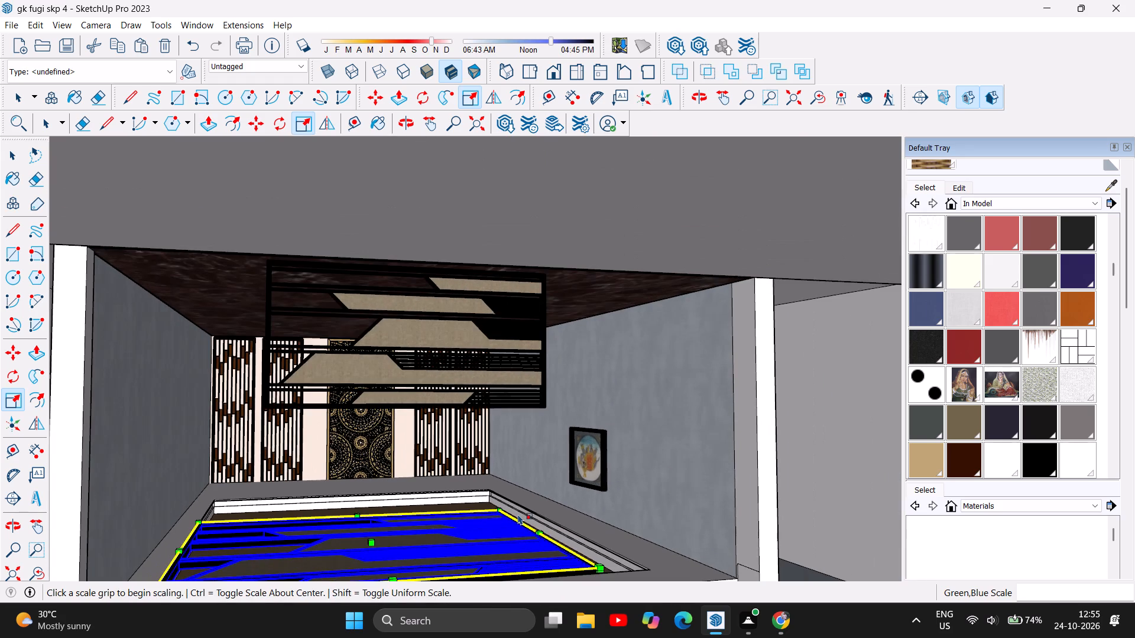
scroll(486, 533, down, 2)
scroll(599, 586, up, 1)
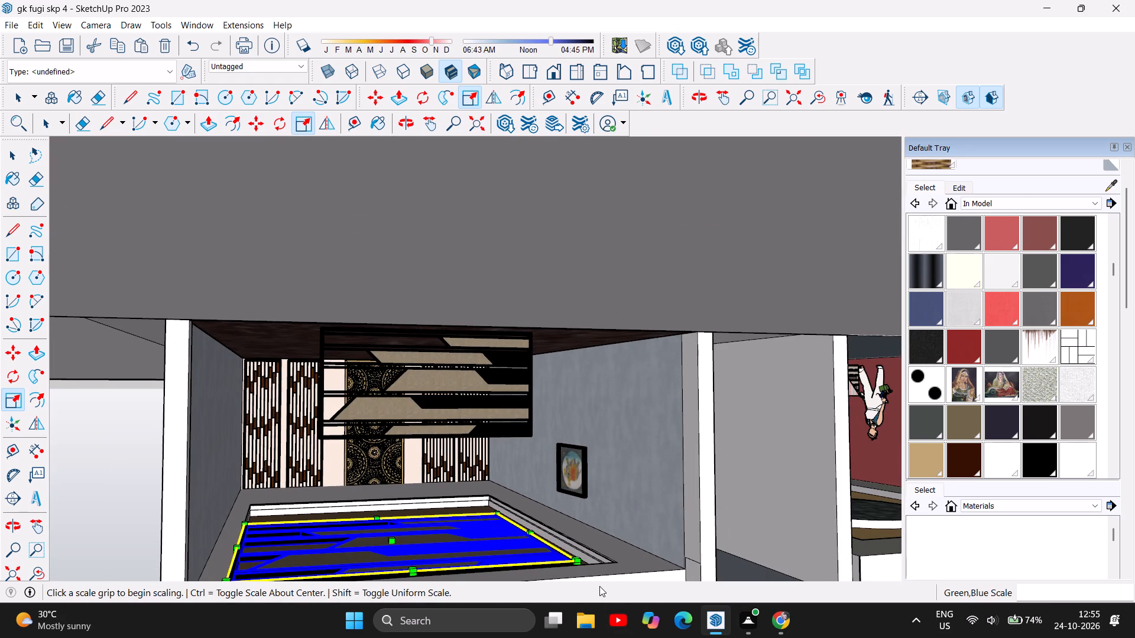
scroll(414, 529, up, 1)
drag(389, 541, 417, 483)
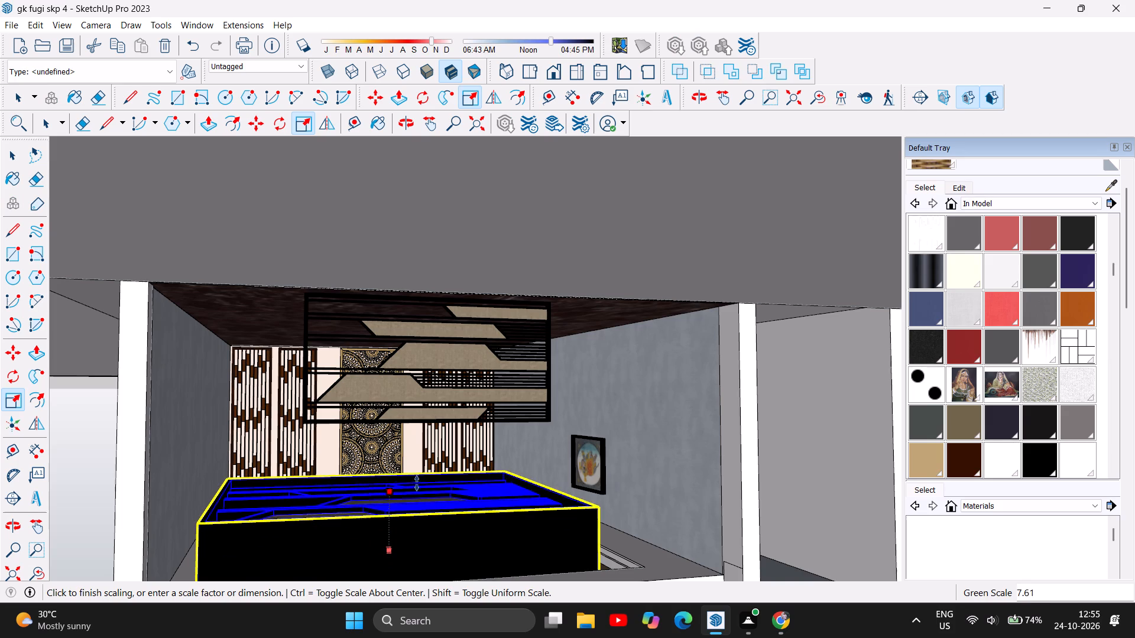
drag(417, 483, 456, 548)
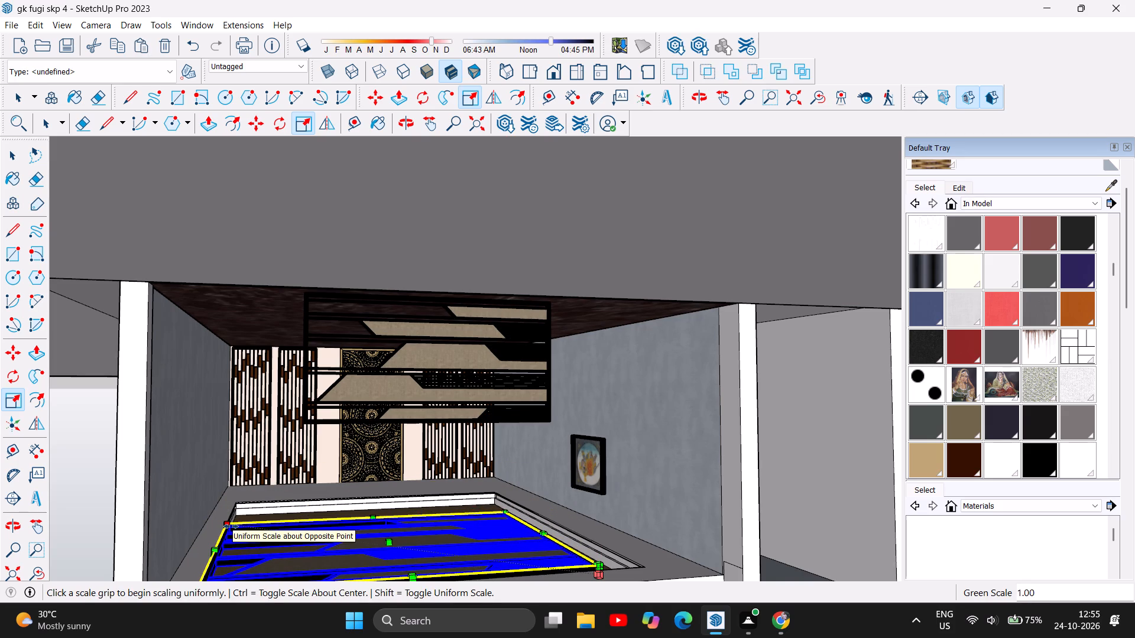
Shrink the selected slatted panel uniformly from opposite corners, by a factor of about 0.88 and again by about 0.74.
drag(231, 526, 262, 527)
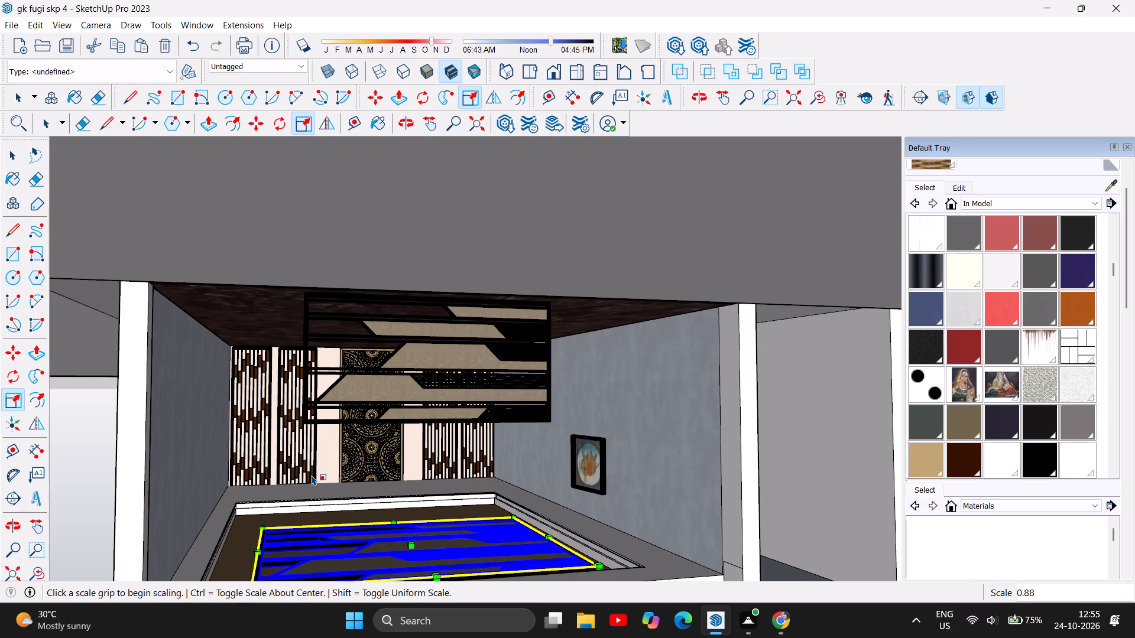
scroll(312, 475, up, 1)
scroll(312, 475, down, 2)
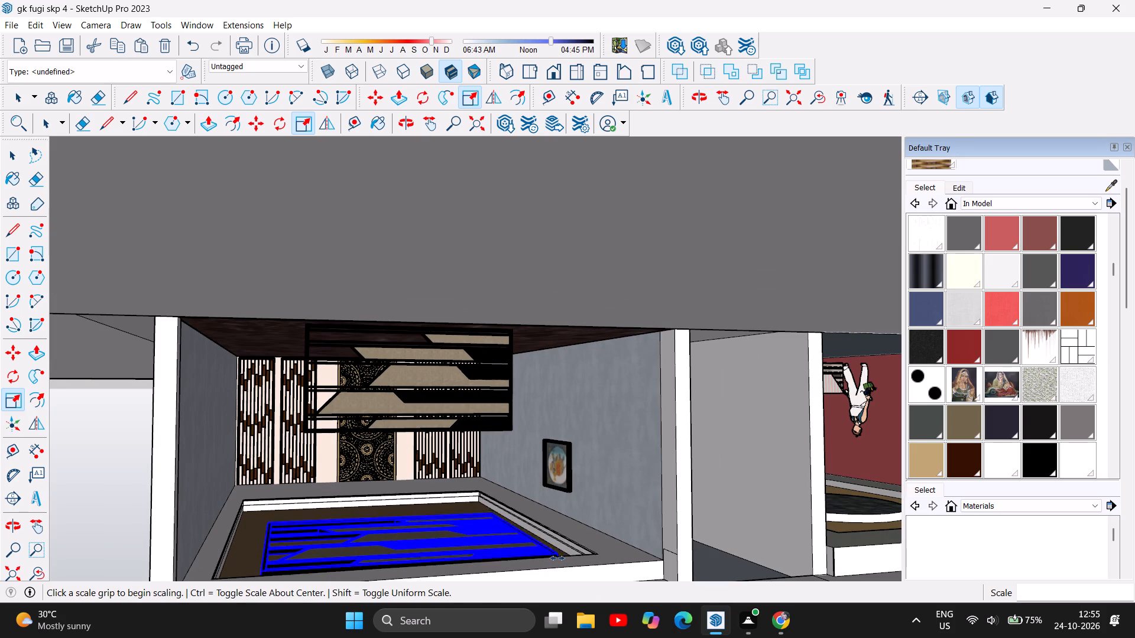
drag(559, 556, 523, 539)
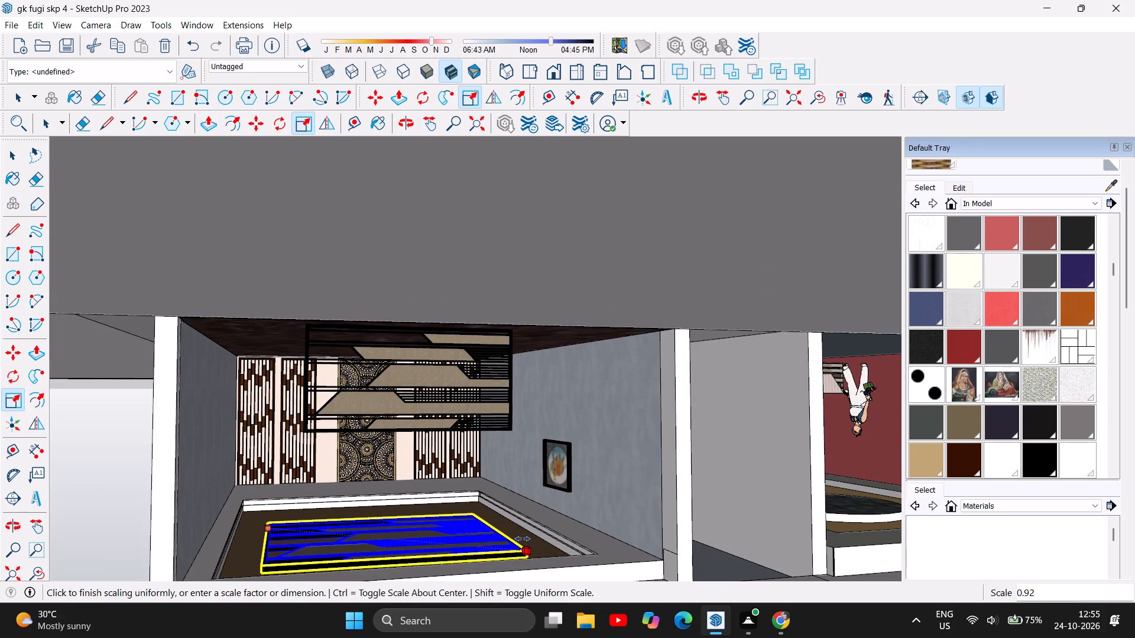
drag(523, 539, 470, 529)
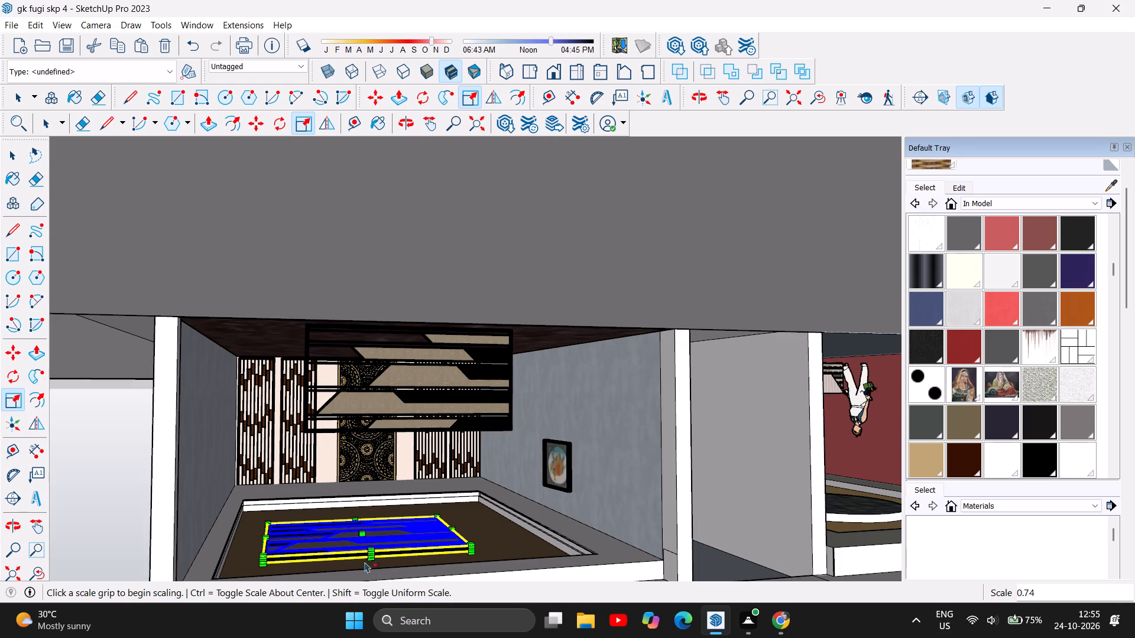
Move the reduced slatted panel towards the middle of the recess, finishing with a shift of about 4 3/4".
scroll(380, 476, down, 2)
scroll(383, 578, up, 3)
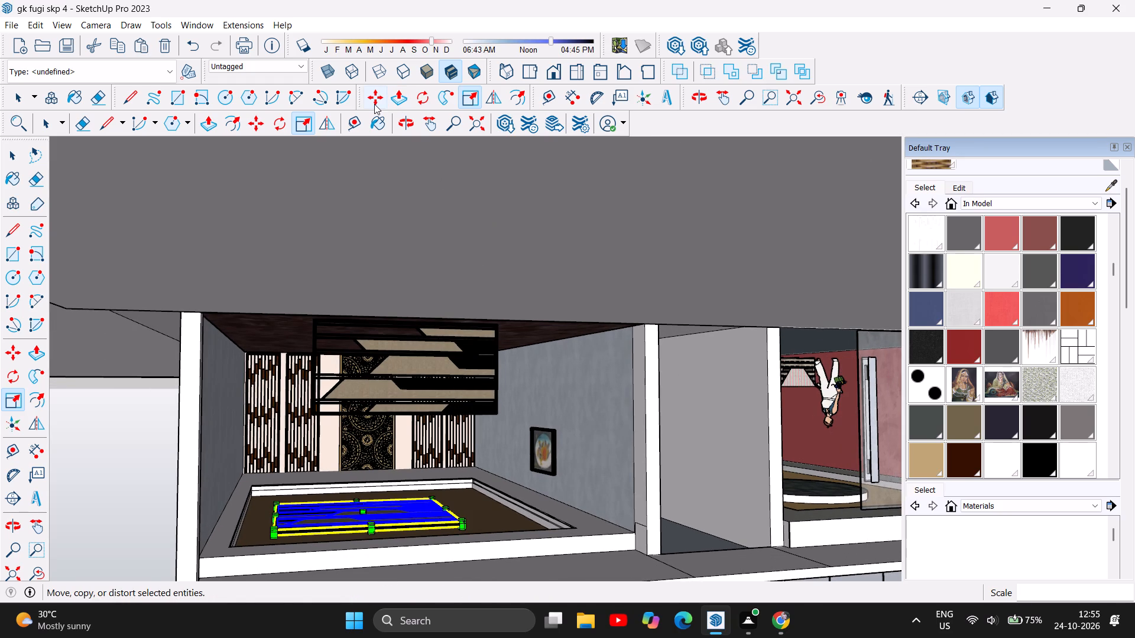
click(374, 104)
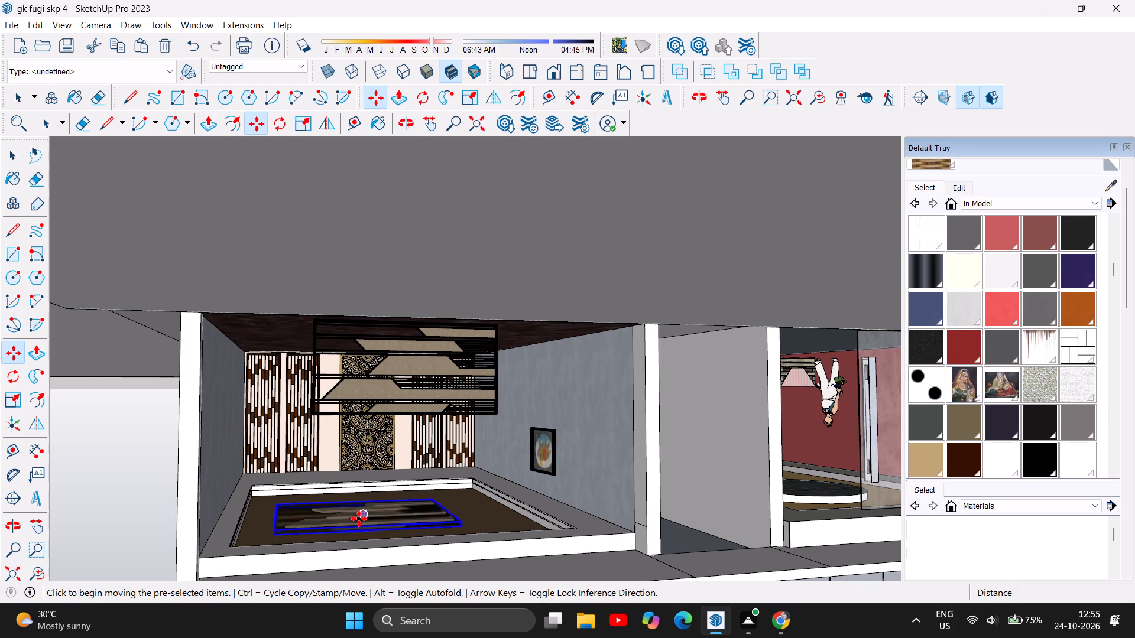
drag(365, 519, 382, 513)
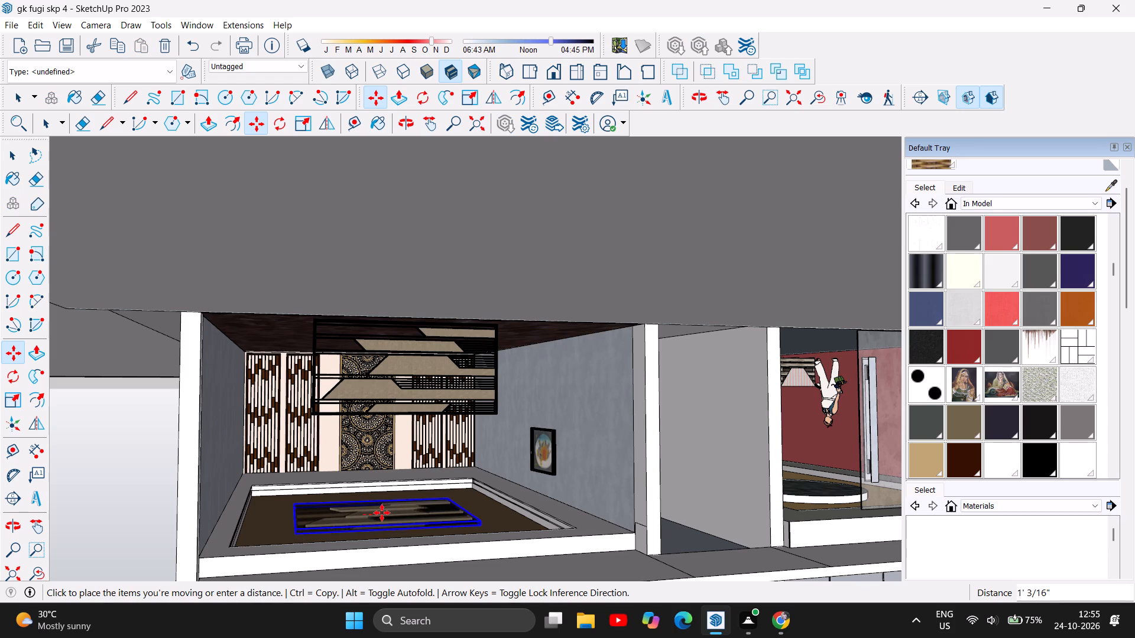
drag(382, 513, 380, 509)
scroll(380, 509, up, 5)
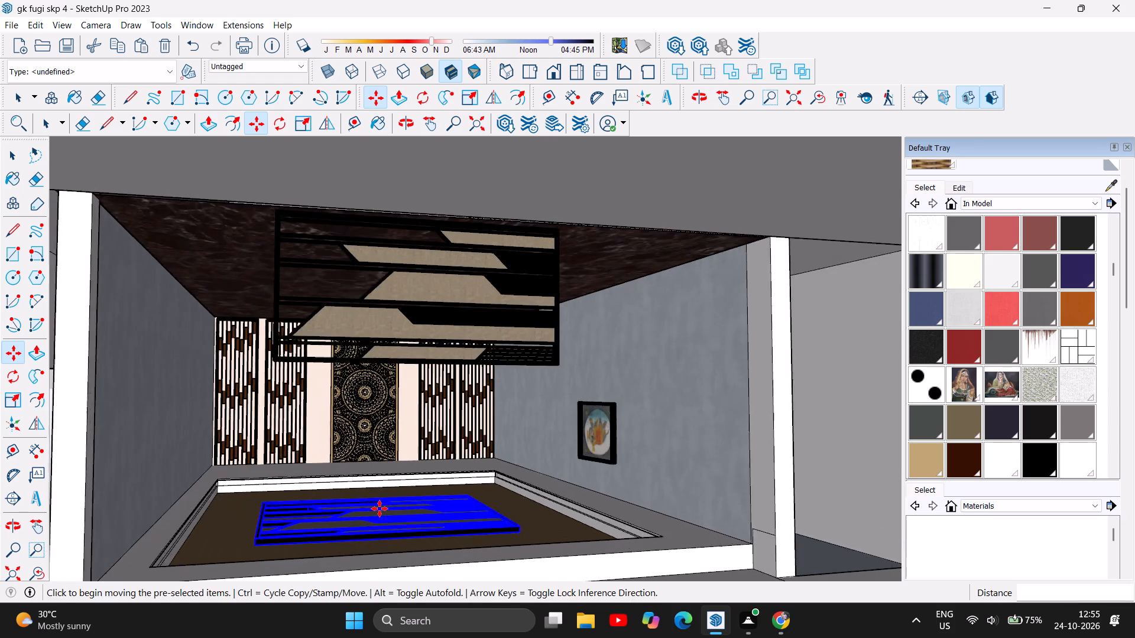
scroll(380, 509, up, 3)
drag(338, 519, 344, 519)
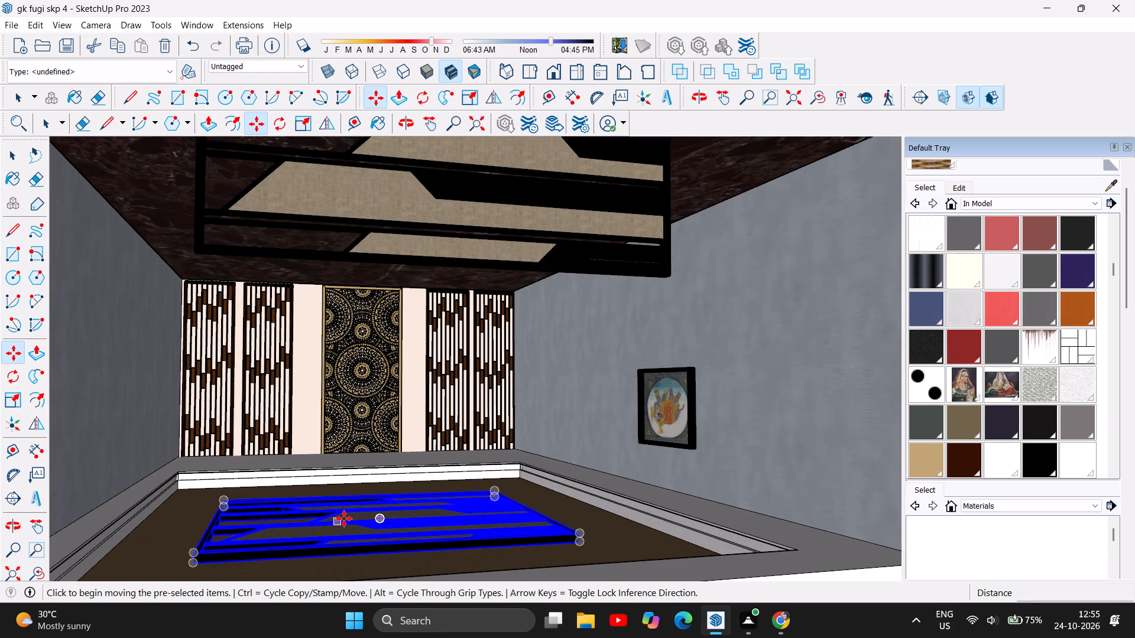
drag(344, 519, 352, 519)
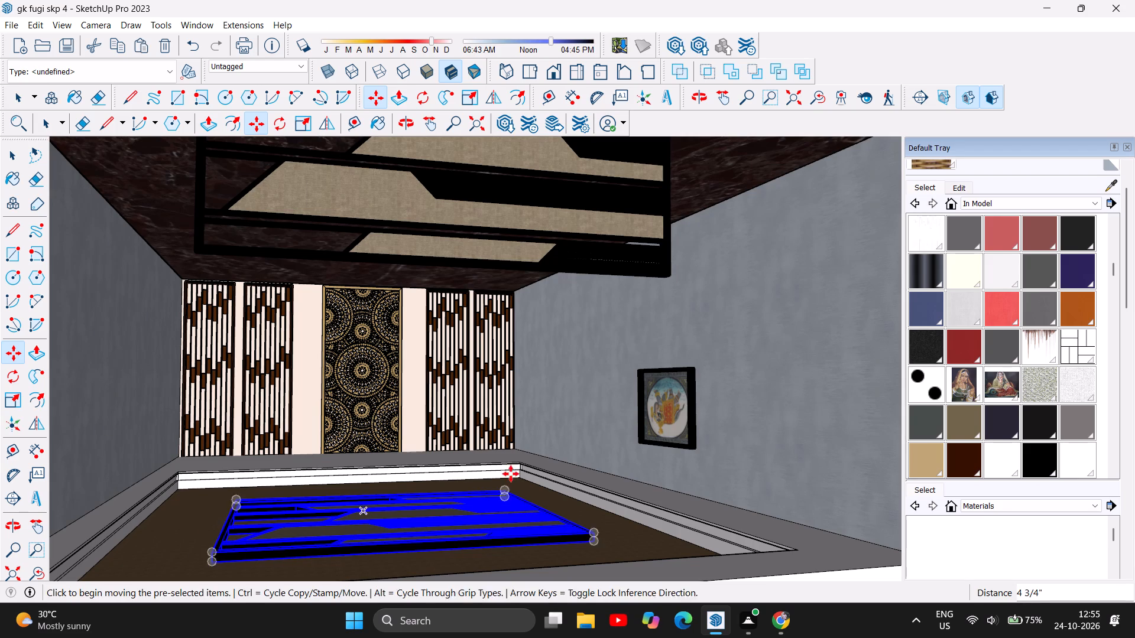
Explode the slatted panel group in the recess.
click(11, 158)
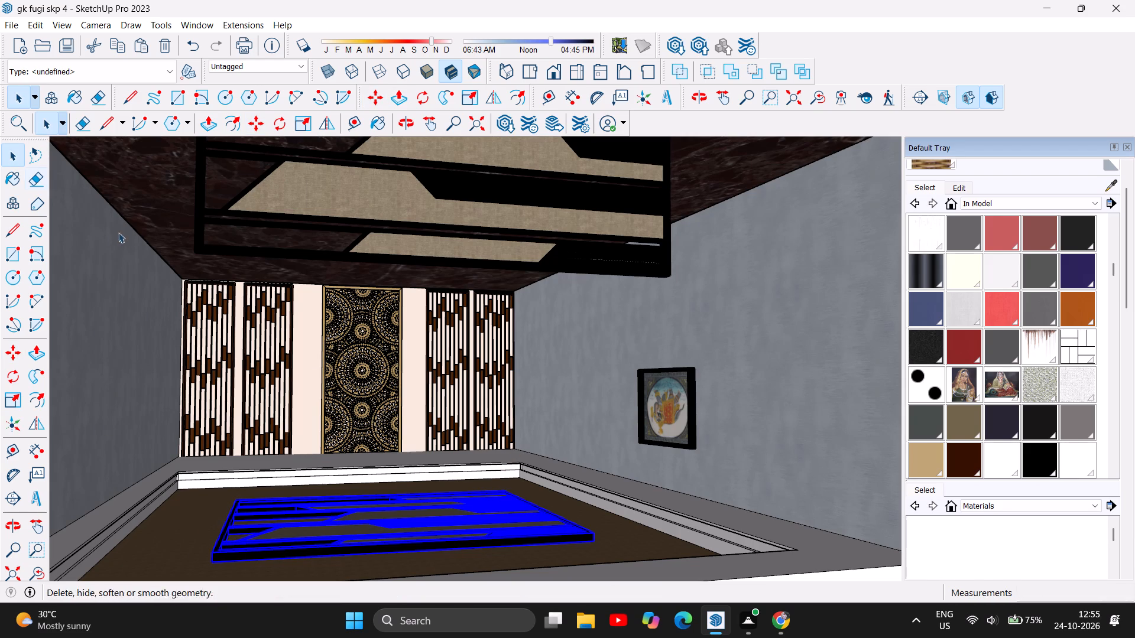
right_click(398, 535)
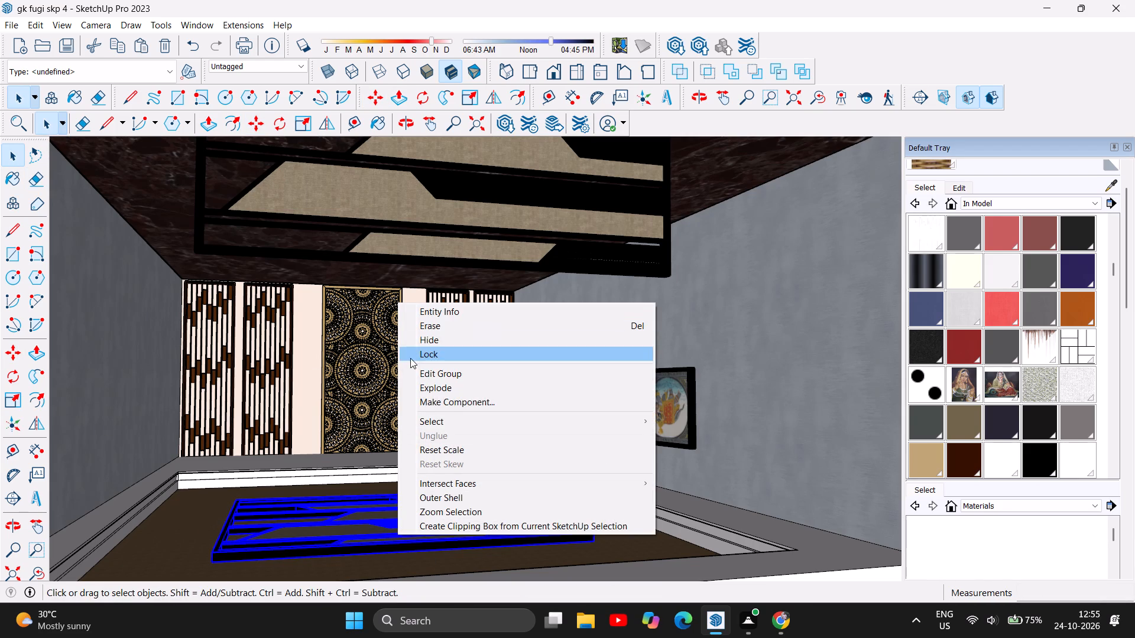
click(442, 388)
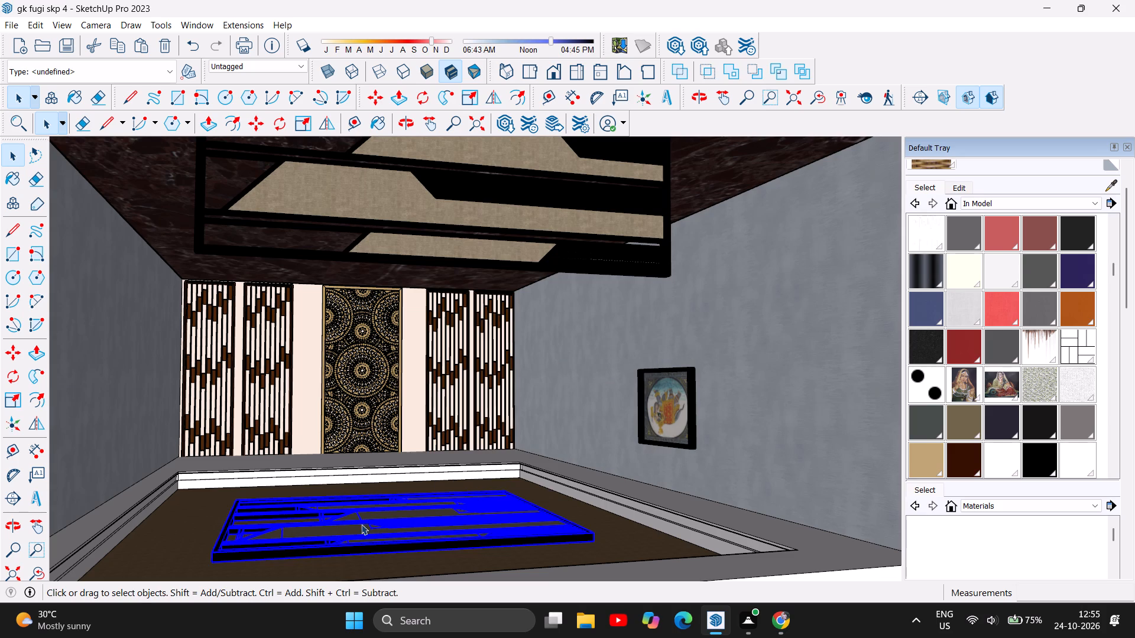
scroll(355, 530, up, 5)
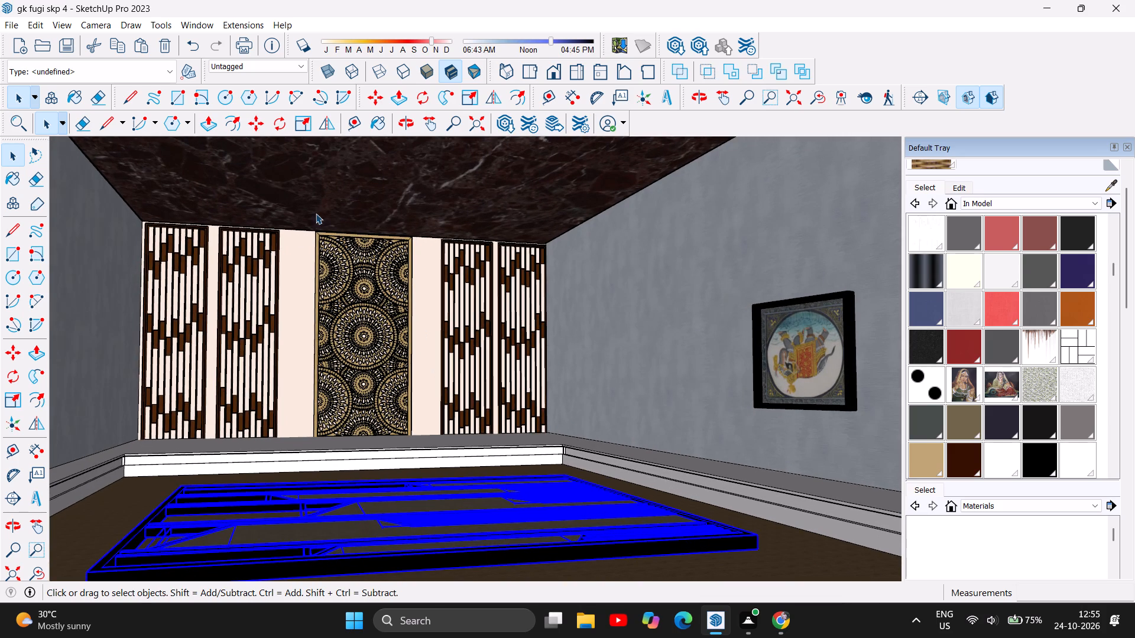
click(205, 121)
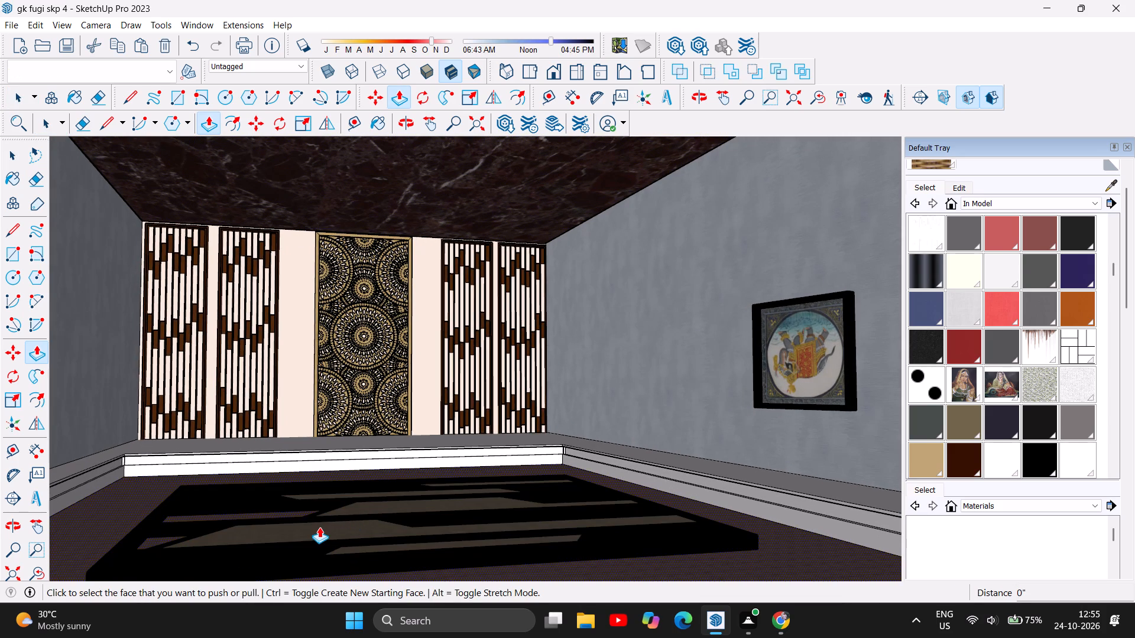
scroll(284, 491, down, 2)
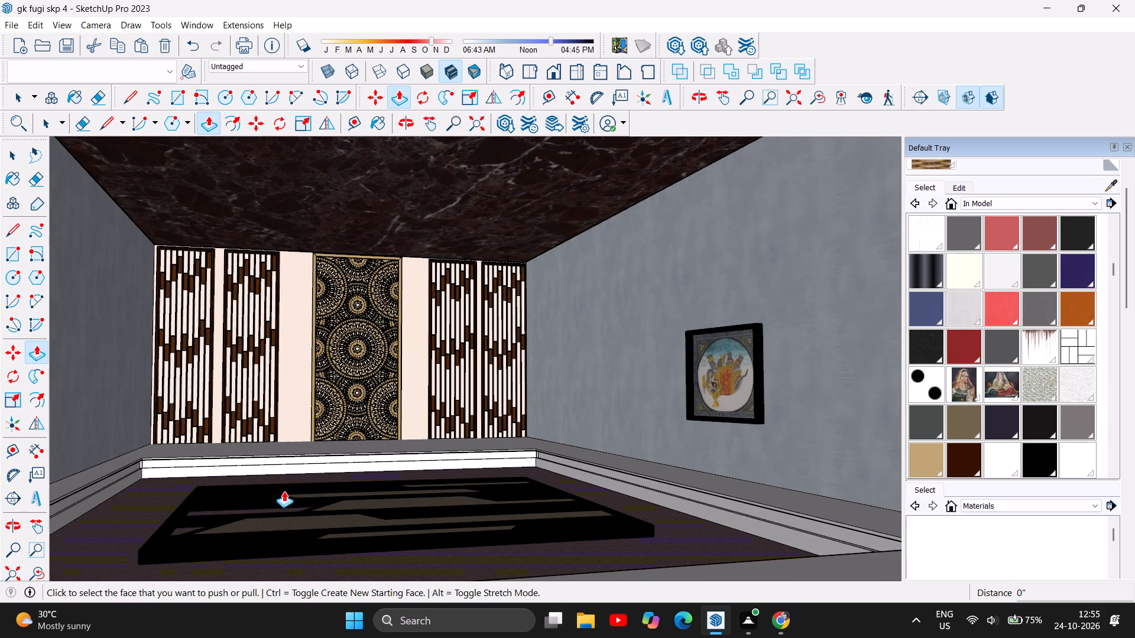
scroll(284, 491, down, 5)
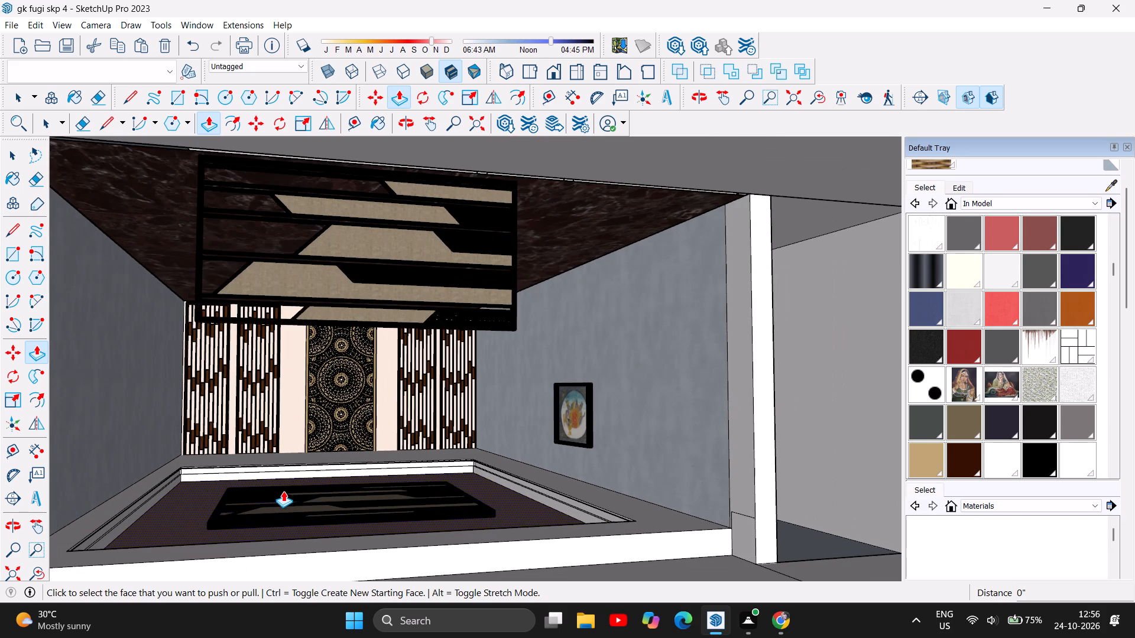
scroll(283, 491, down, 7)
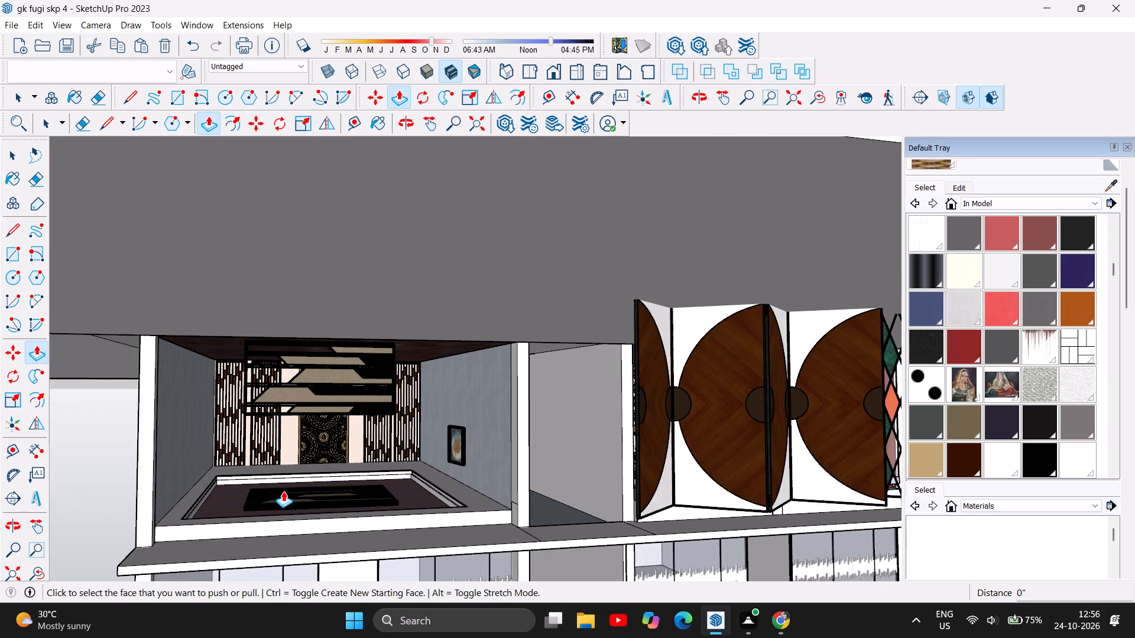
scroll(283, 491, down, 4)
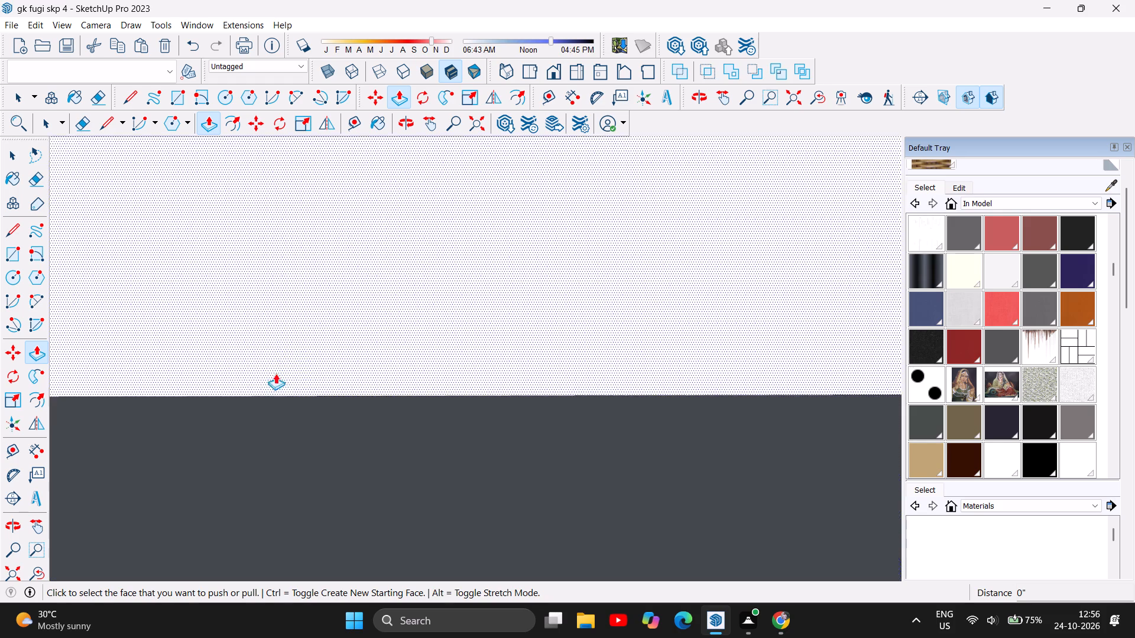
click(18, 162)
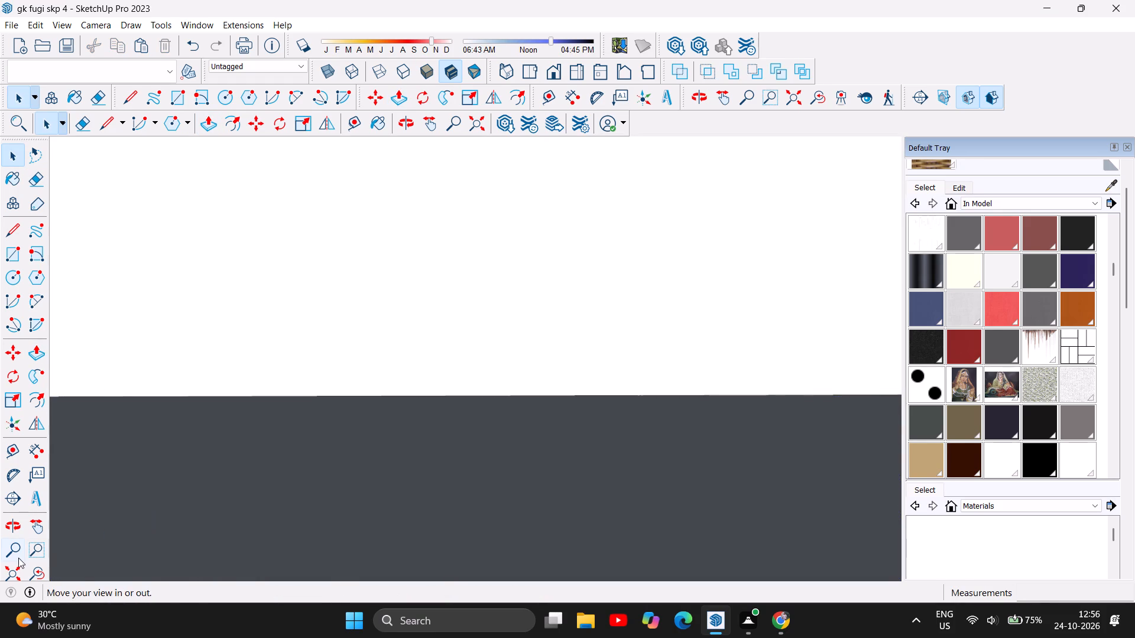
Examine the whole model, the building and its decorative screens, closing in on the room with the patterned feature wall.
click(6, 577)
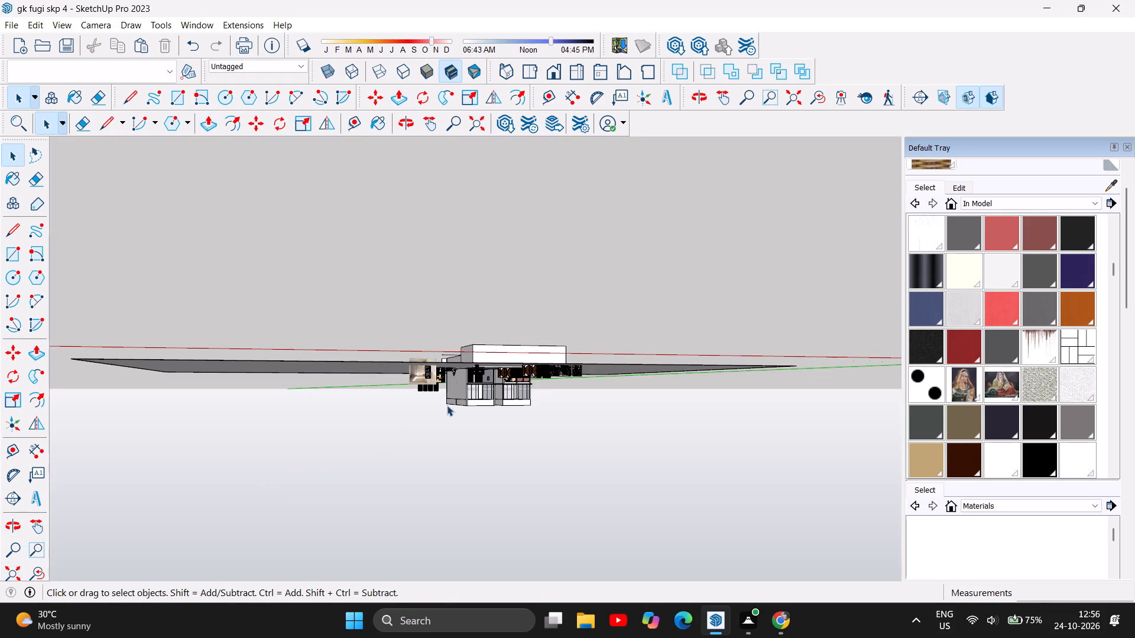
scroll(512, 361, up, 19)
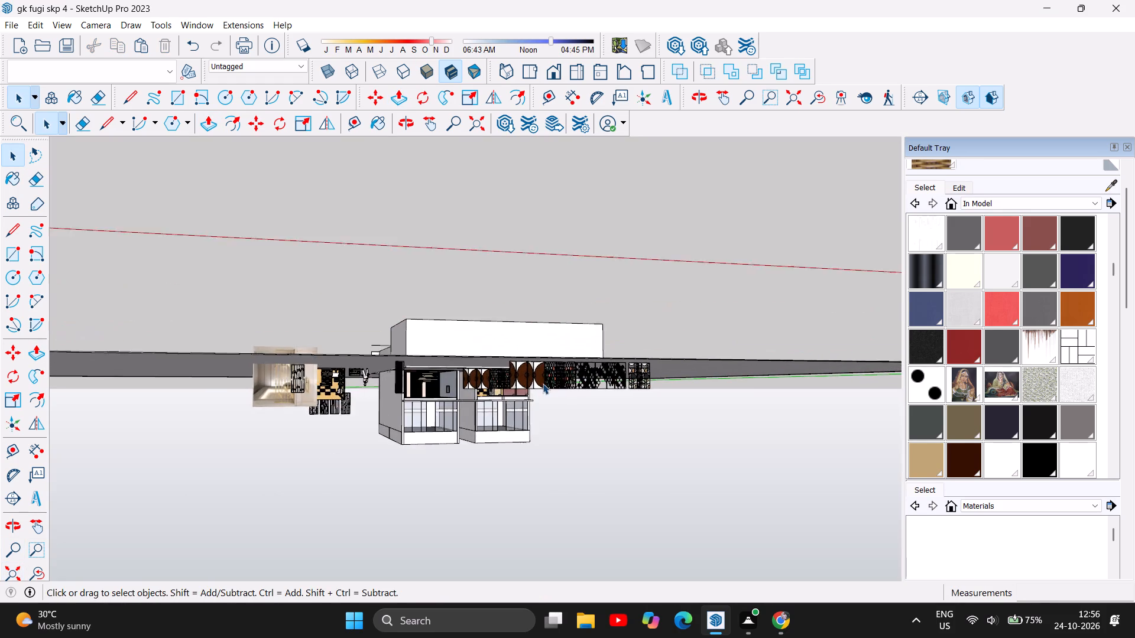
scroll(543, 383, up, 15)
scroll(479, 433, up, 6)
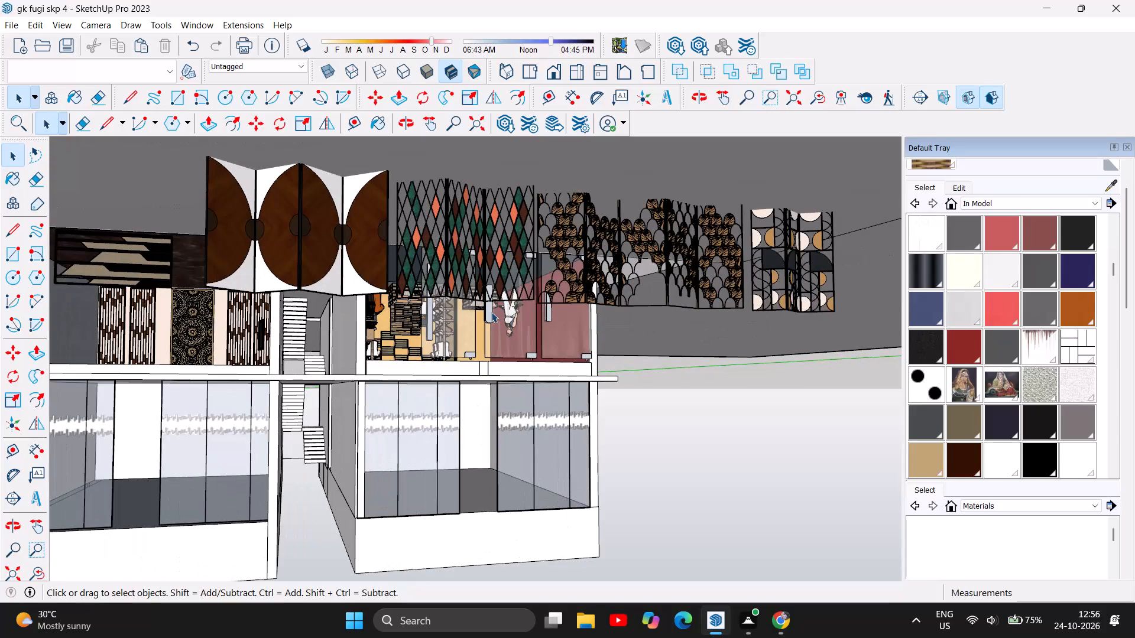
scroll(491, 312, up, 6)
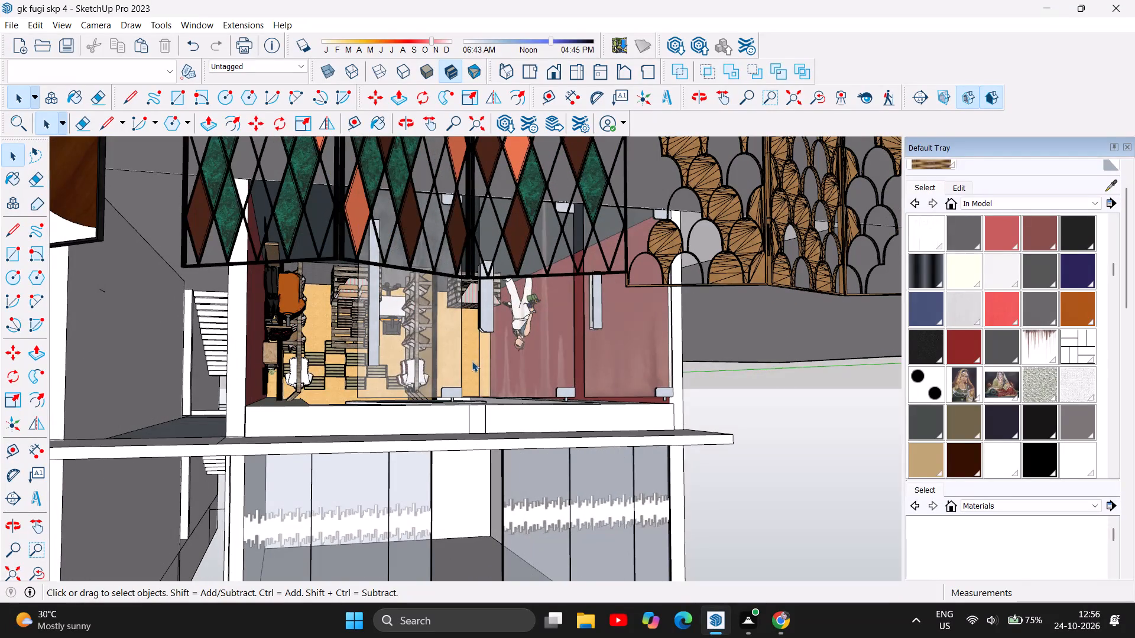
scroll(515, 364, down, 15)
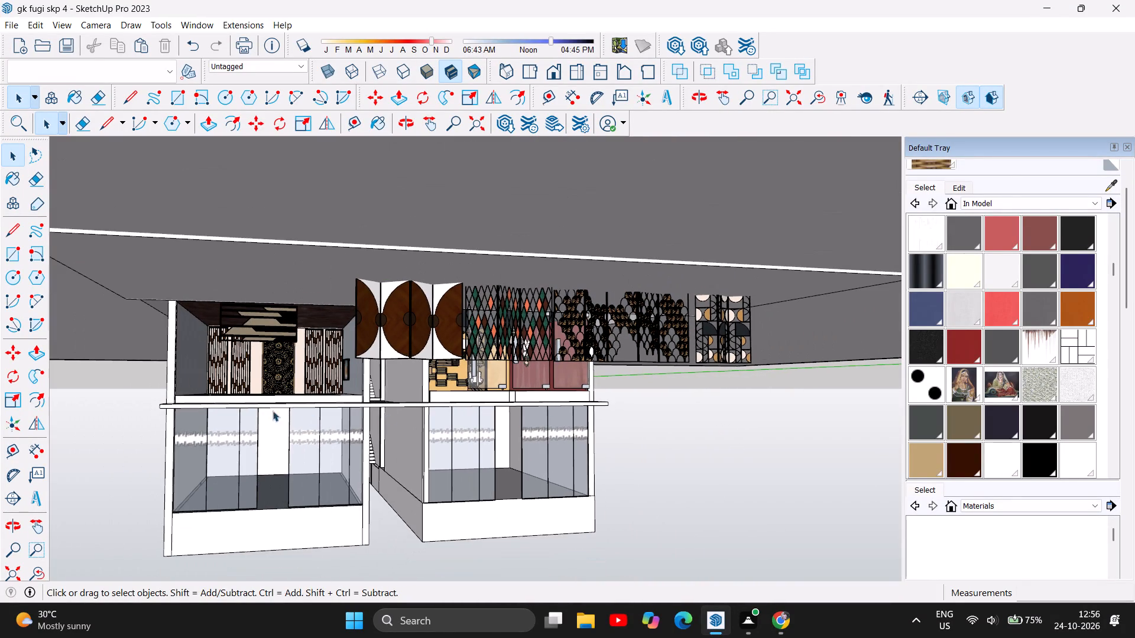
scroll(251, 371, up, 12)
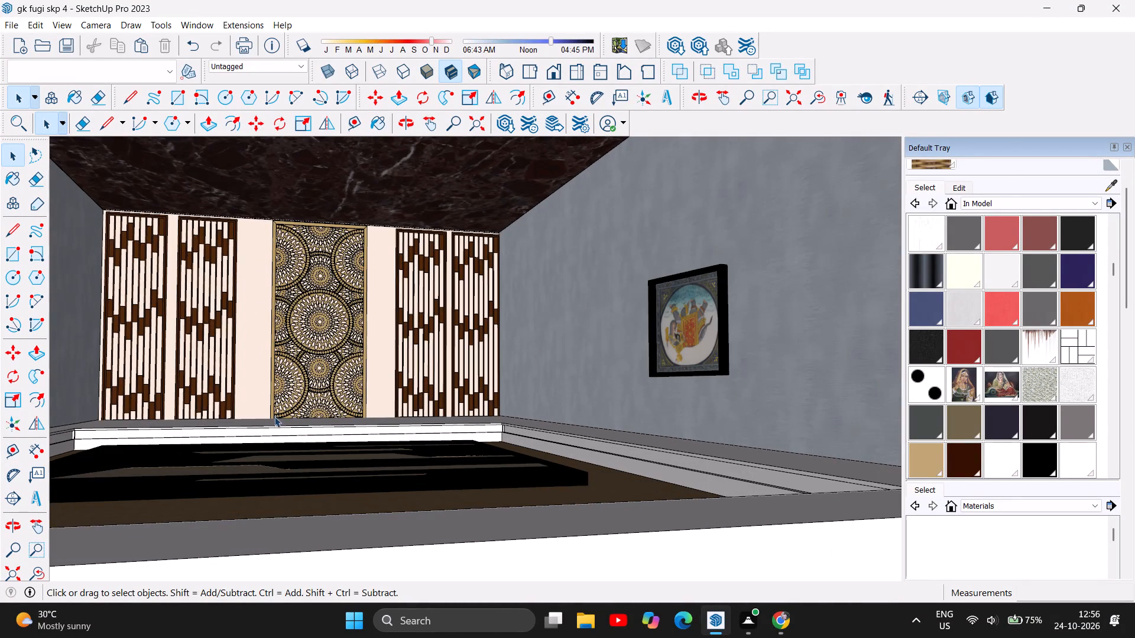
Inspect the slatted panel in the room's recess from several angles, including the loose copy hanging in front.
click(411, 119)
drag(354, 266, 352, 269)
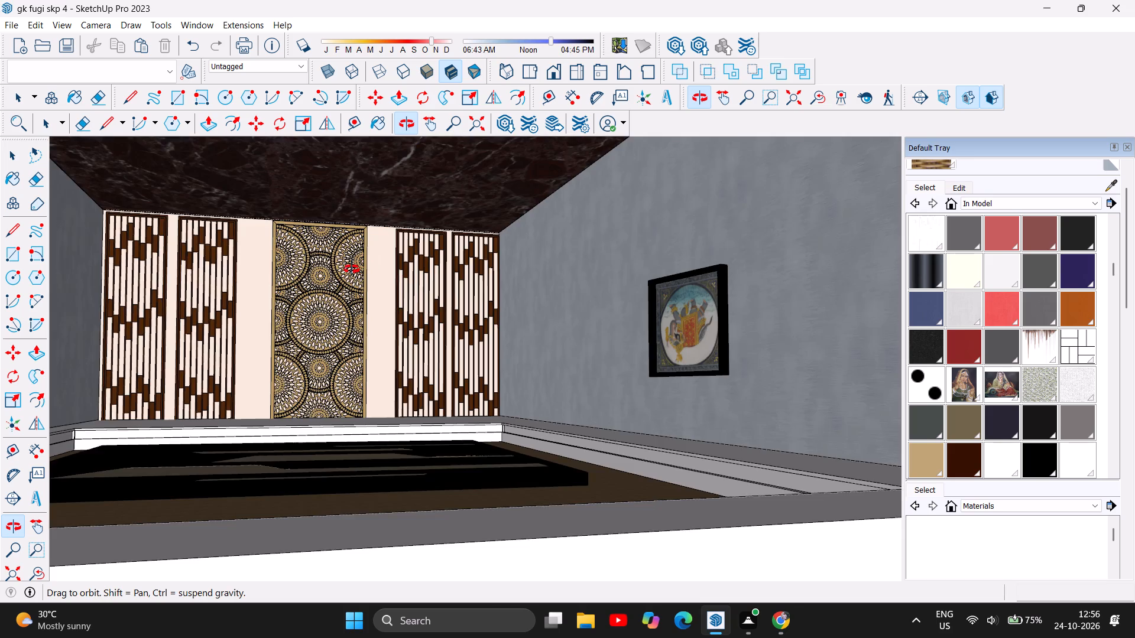
drag(352, 269, 346, 288)
scroll(380, 385, down, 2)
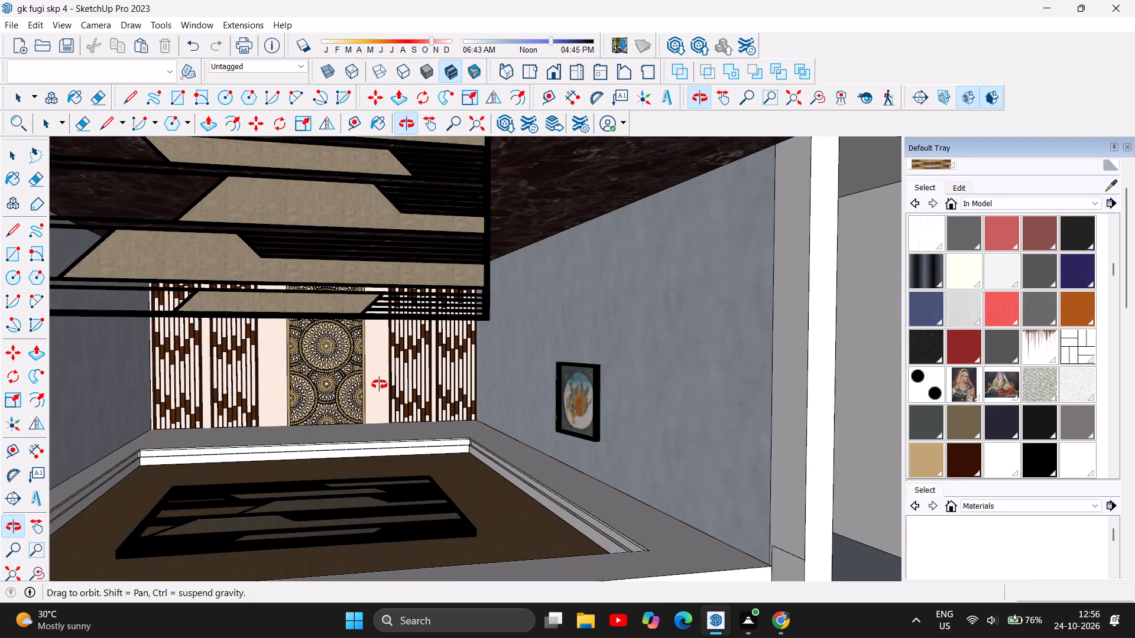
scroll(380, 385, down, 1)
drag(354, 441, 350, 454)
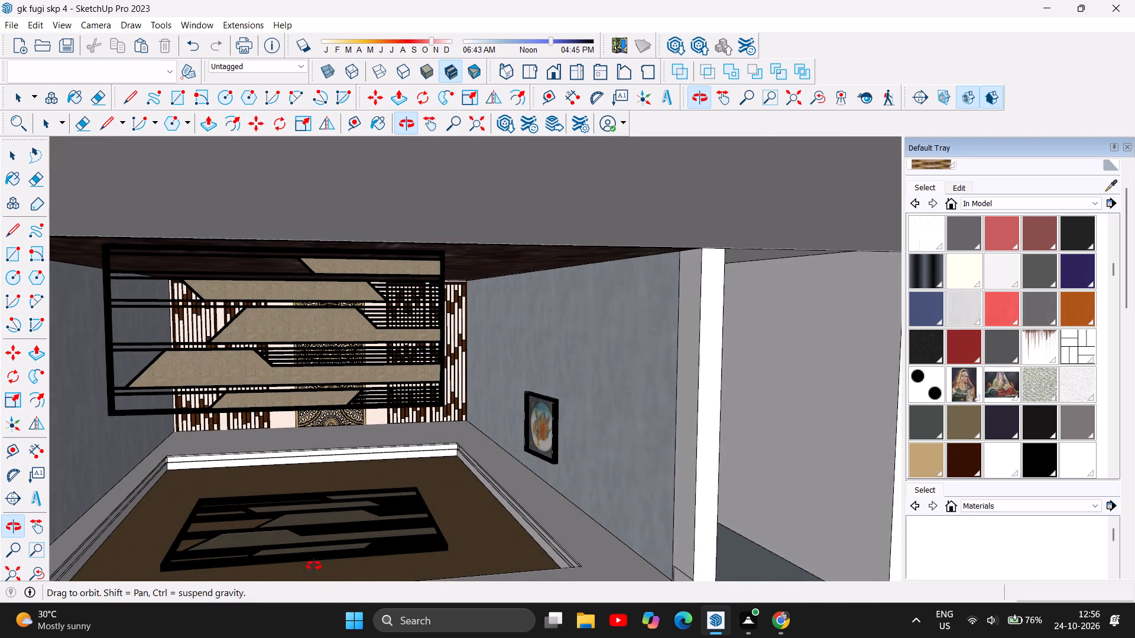
scroll(314, 566, up, 4)
scroll(351, 456, down, 2)
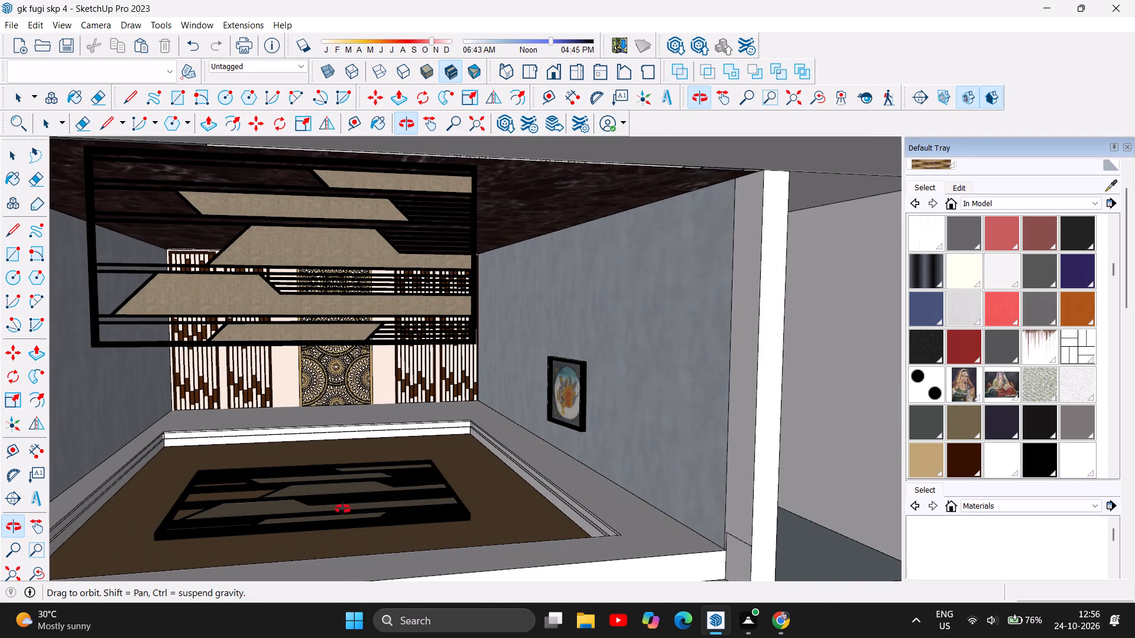
drag(312, 539, 282, 541)
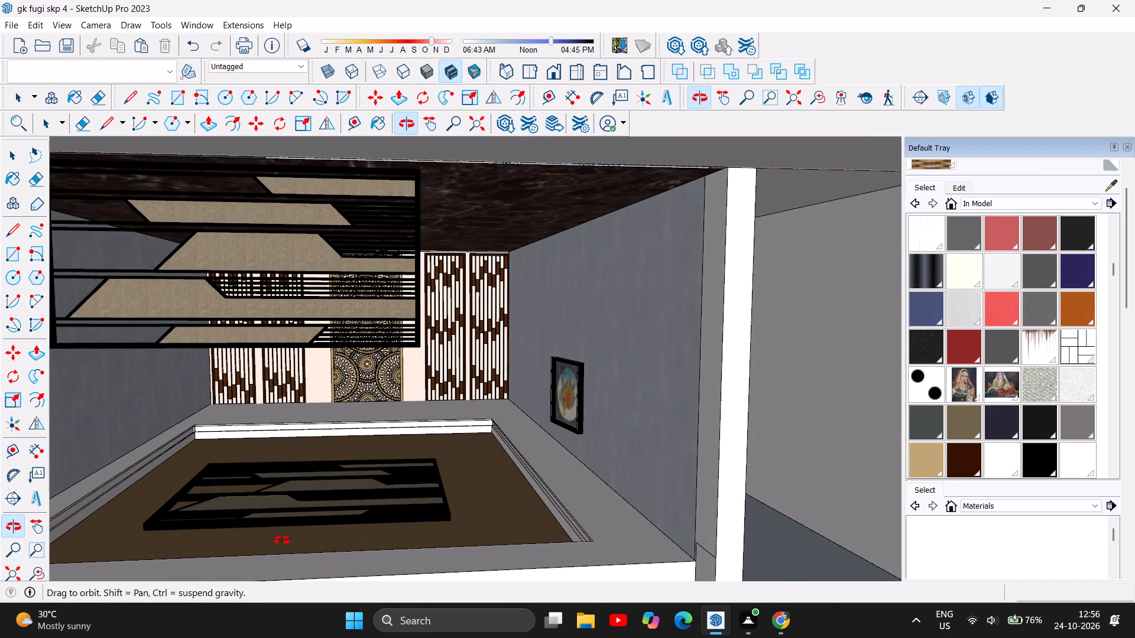
drag(282, 541, 304, 548)
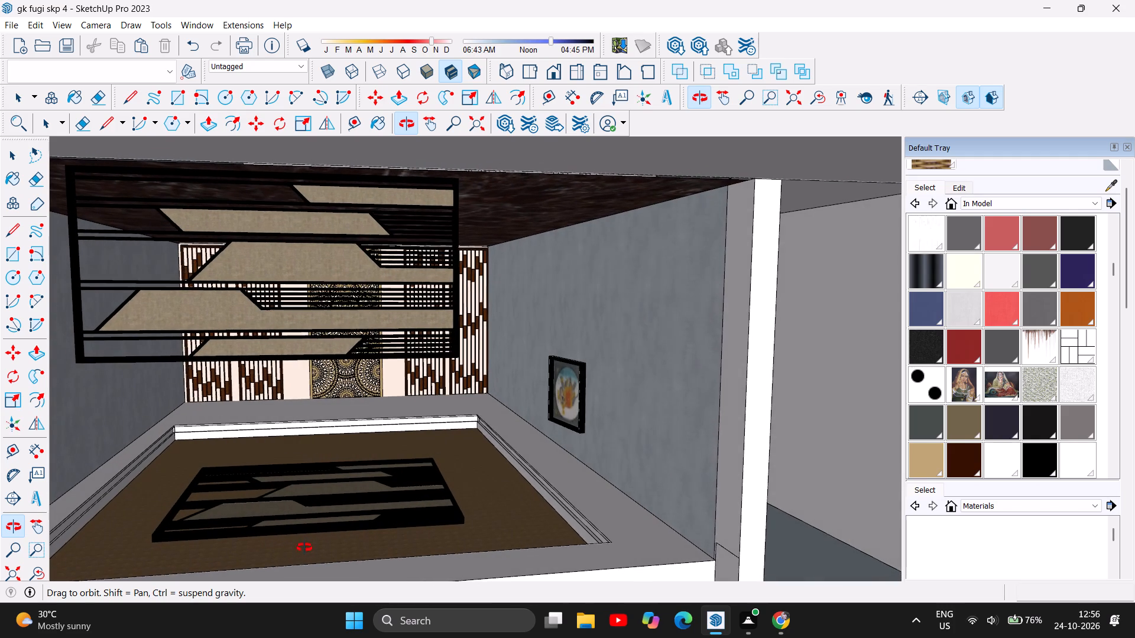
drag(304, 548, 305, 549)
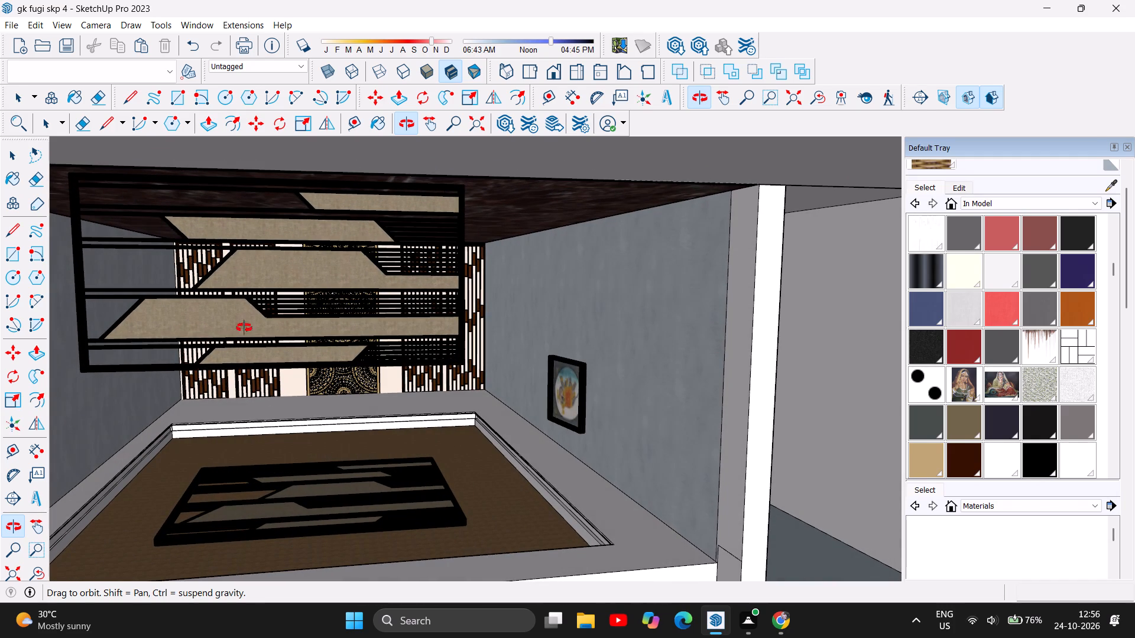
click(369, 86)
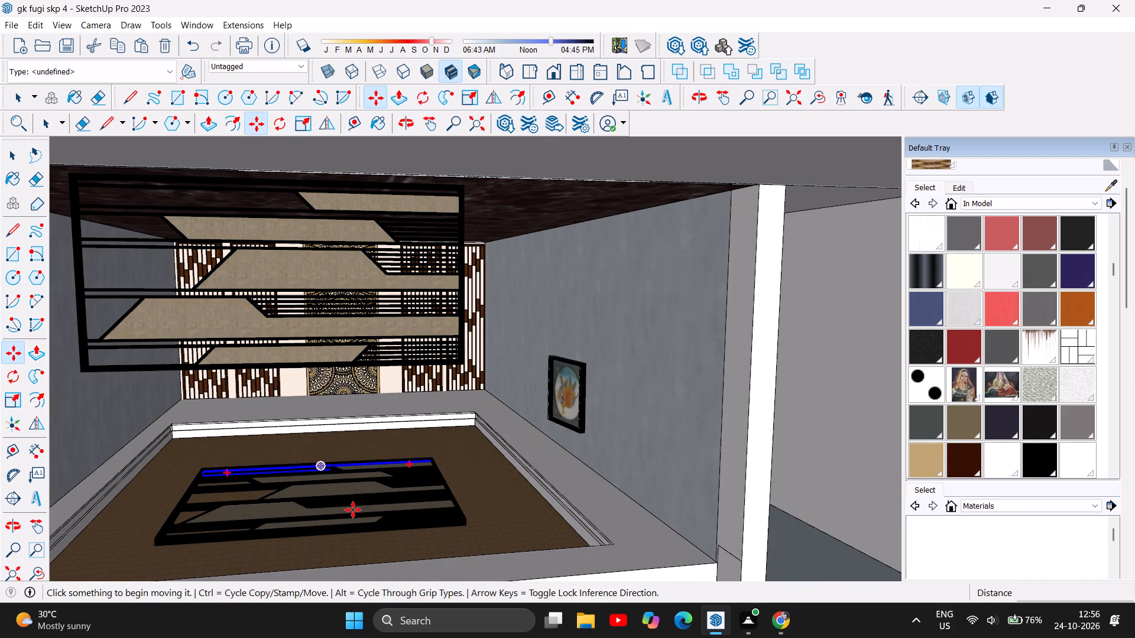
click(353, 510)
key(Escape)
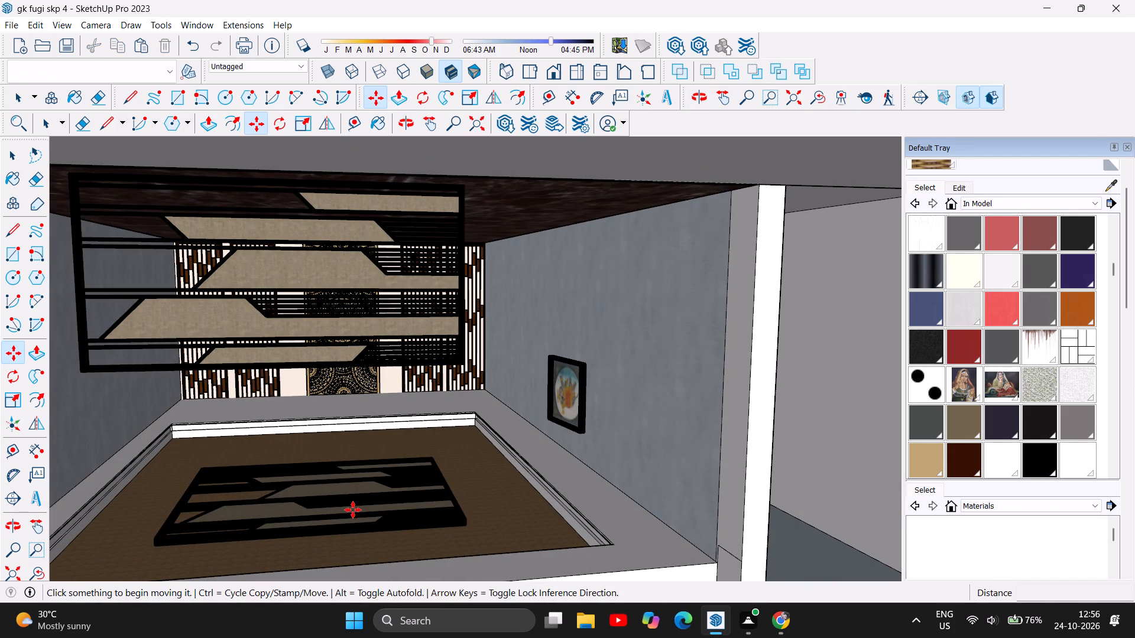
Undo the explode of the slatted panel in the recess.
click(15, 152)
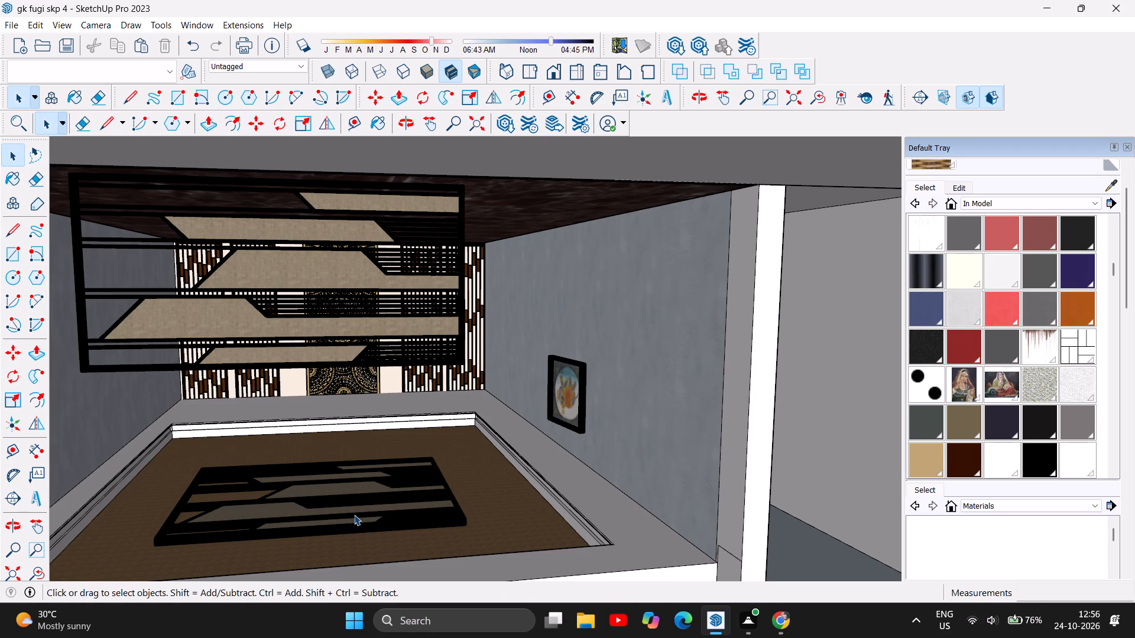
click(352, 513)
key(ctrl+z)
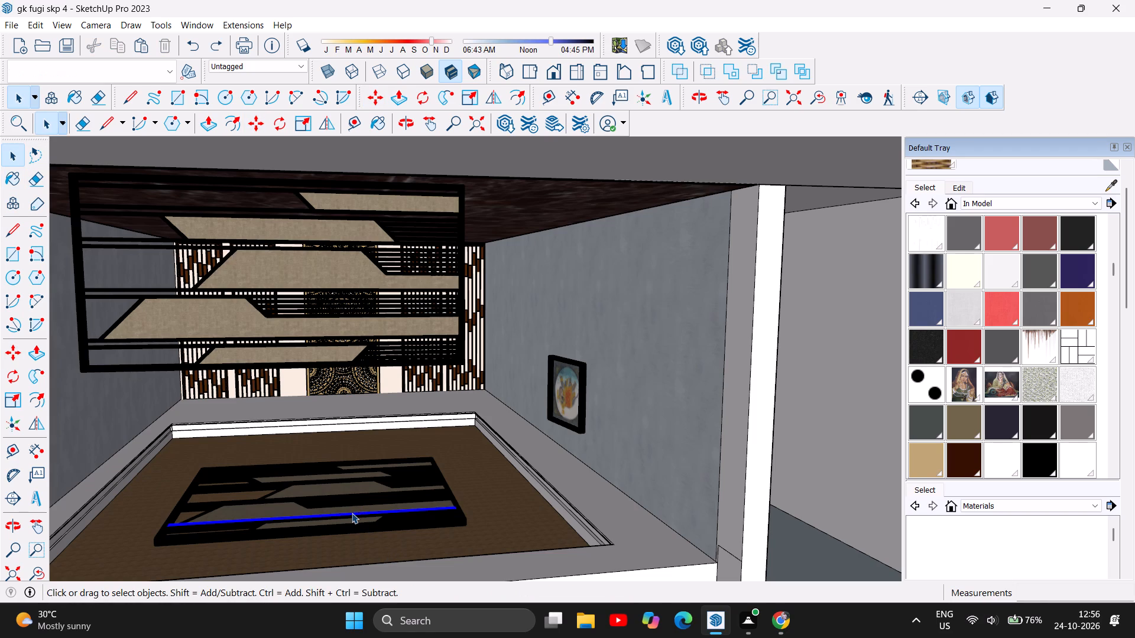
Enlarge the slatted panel in the recess uniformly from its corners in several passes, including one by a factor of about 1.20.
click(347, 511)
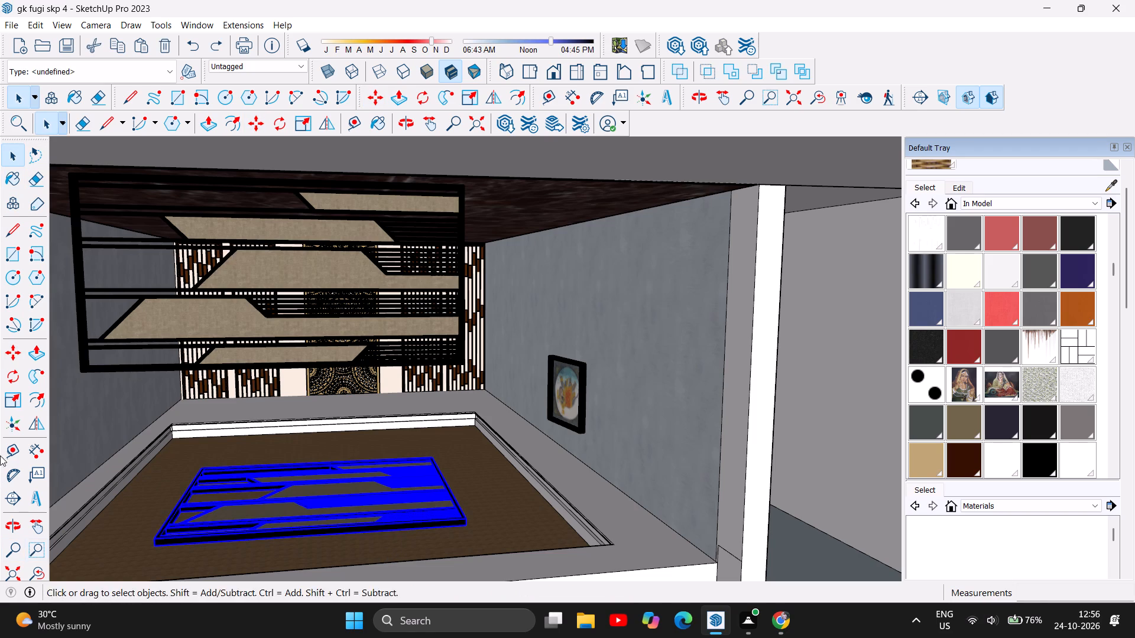
click(11, 396)
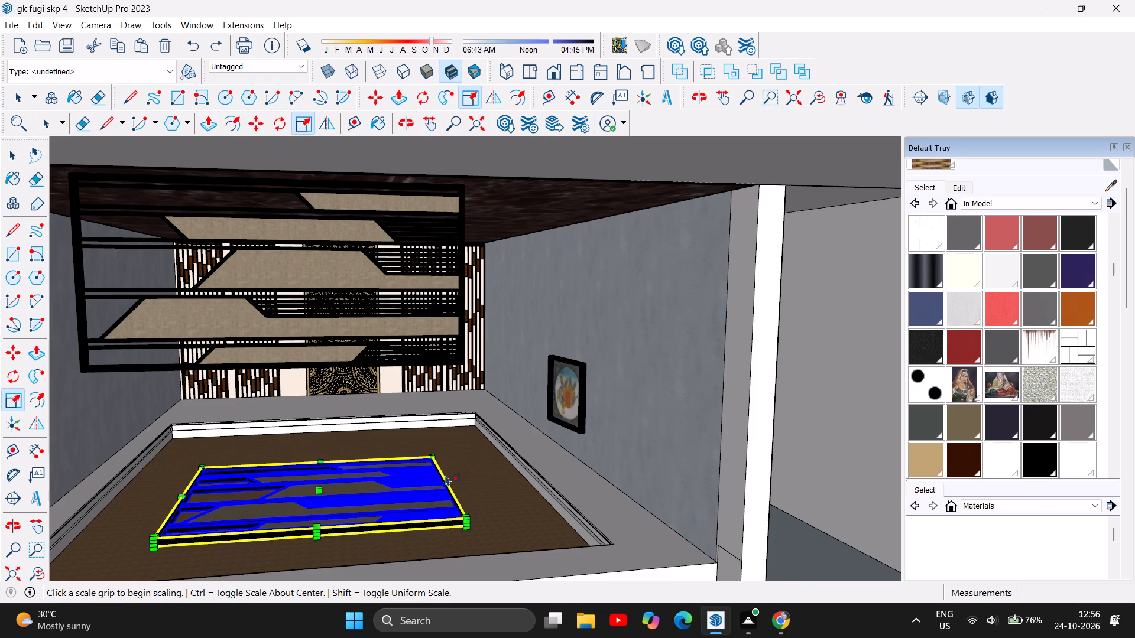
drag(434, 457, 443, 453)
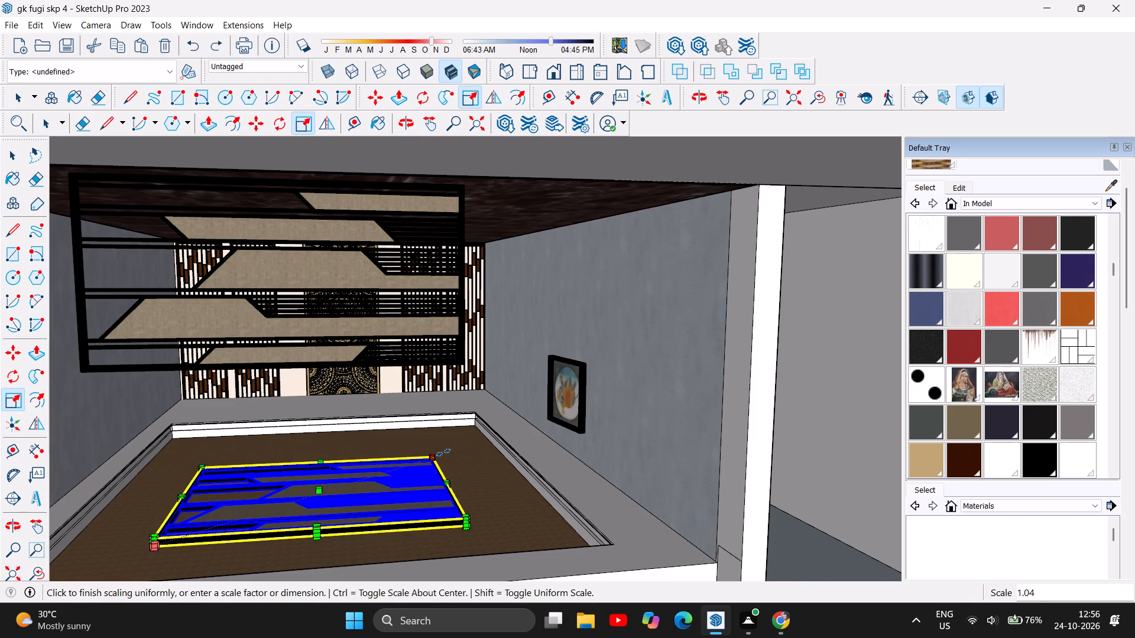
drag(443, 453, 455, 432)
drag(206, 458, 183, 440)
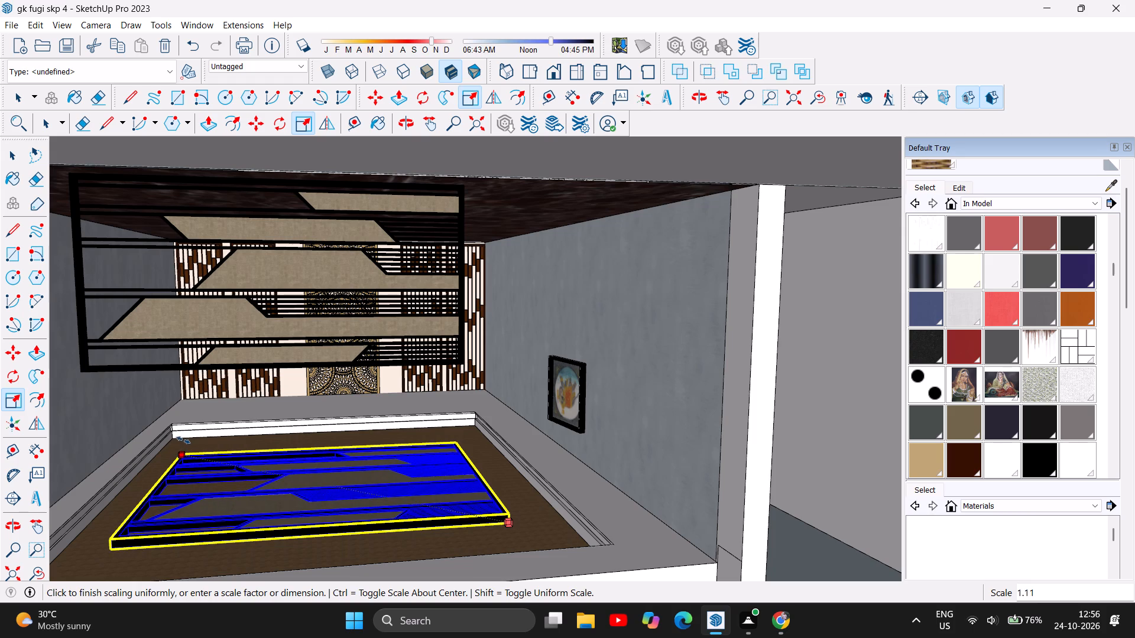
drag(183, 440, 166, 436)
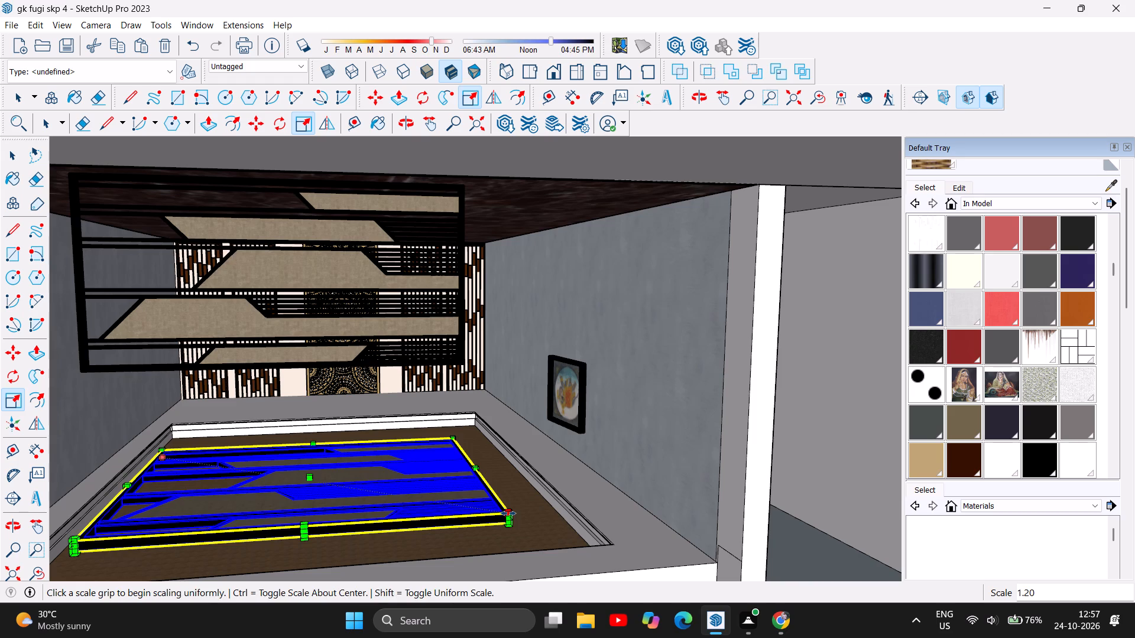
drag(508, 513, 533, 508)
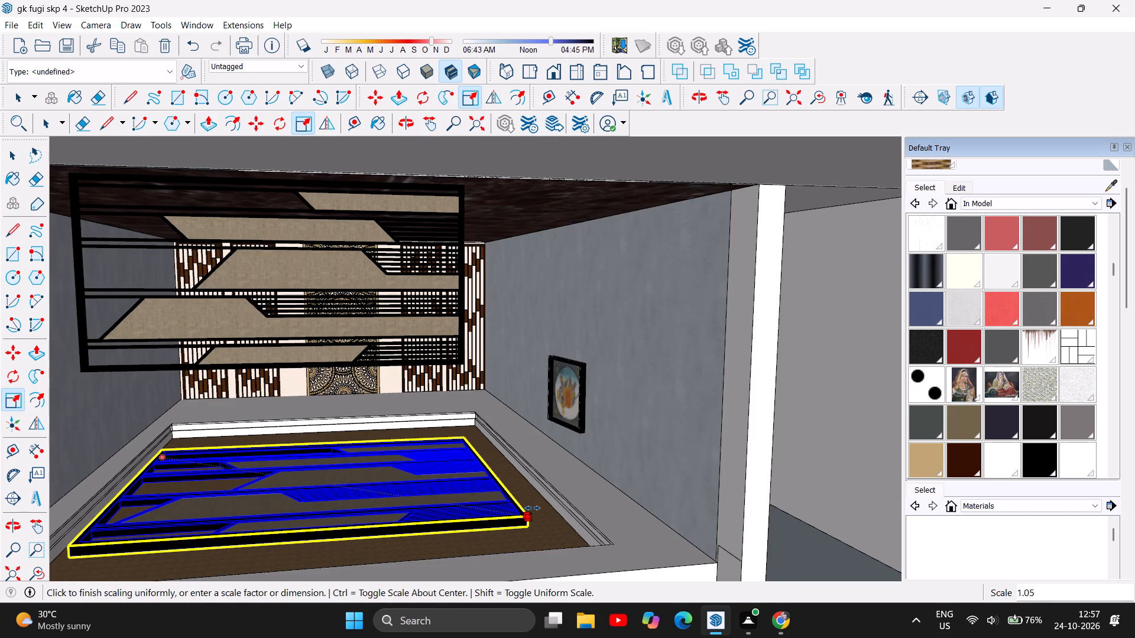
drag(533, 508, 563, 511)
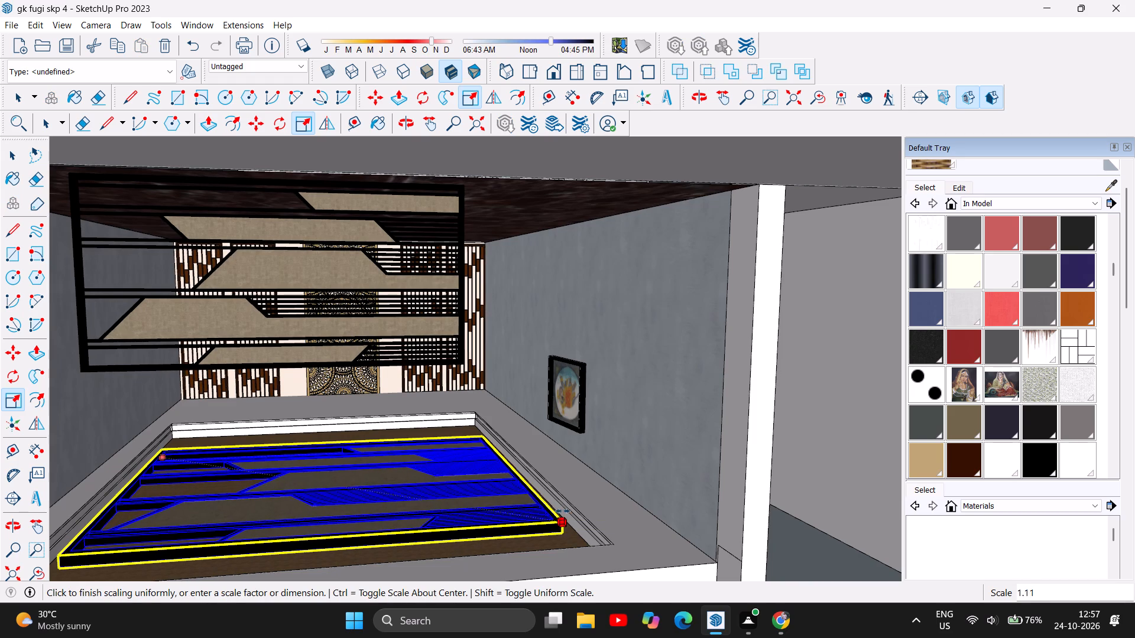
drag(563, 511, 575, 509)
Fine-tune the slatted panel's fit to the recess edges with uniform corner scaling, including factors of about 1.03 and 1.02.
scroll(339, 453, down, 2)
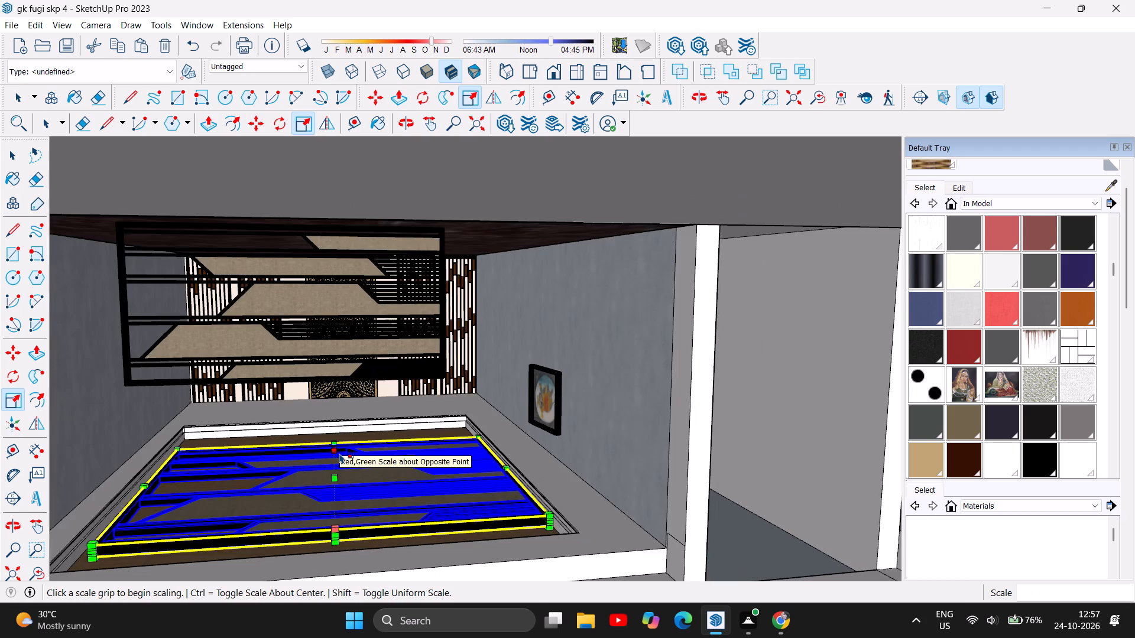
scroll(325, 532, up, 1)
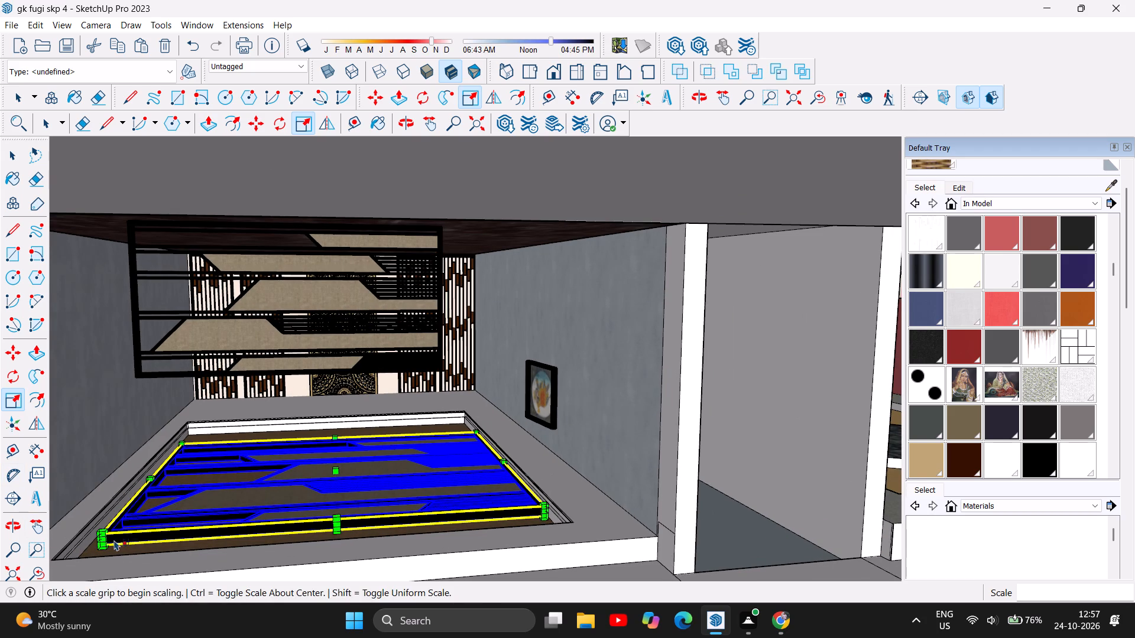
drag(105, 536, 96, 535)
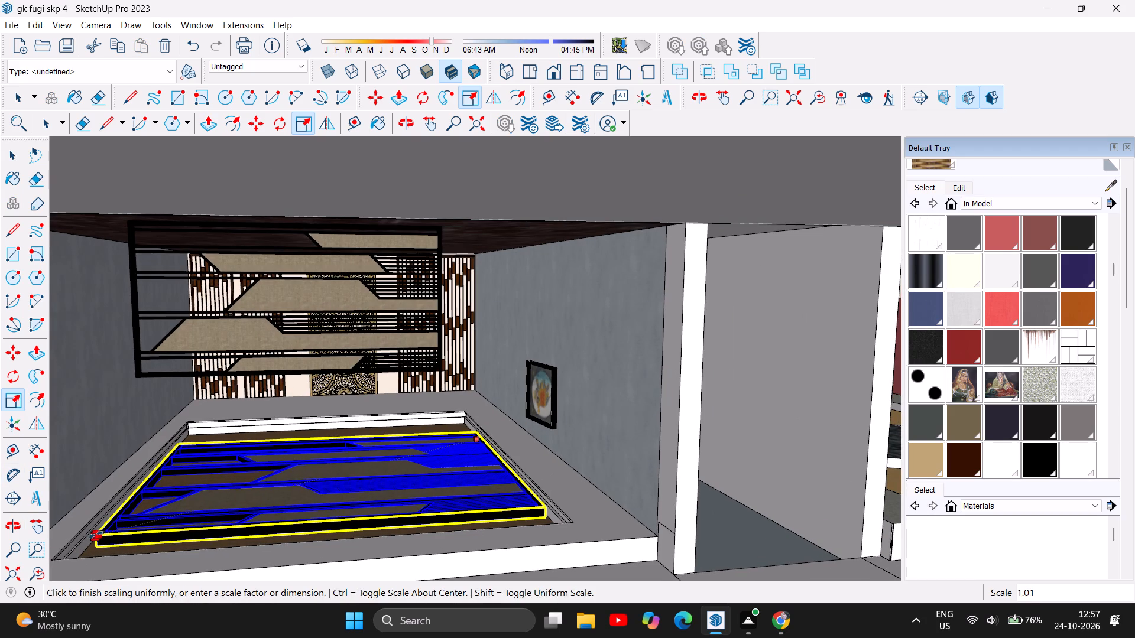
drag(96, 535, 82, 532)
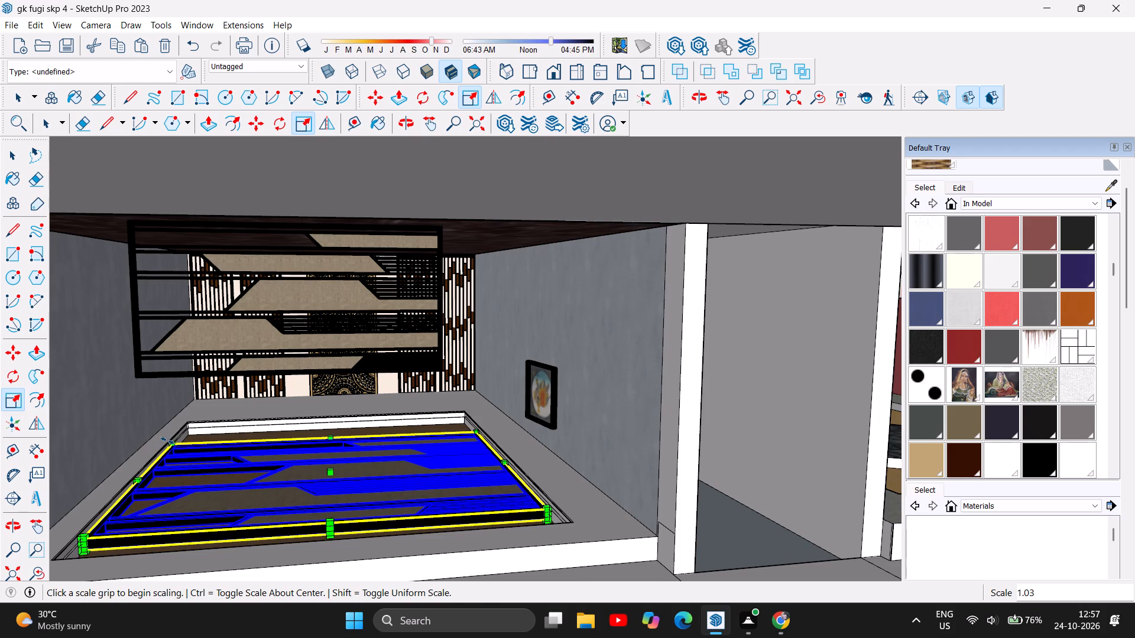
drag(171, 445, 178, 438)
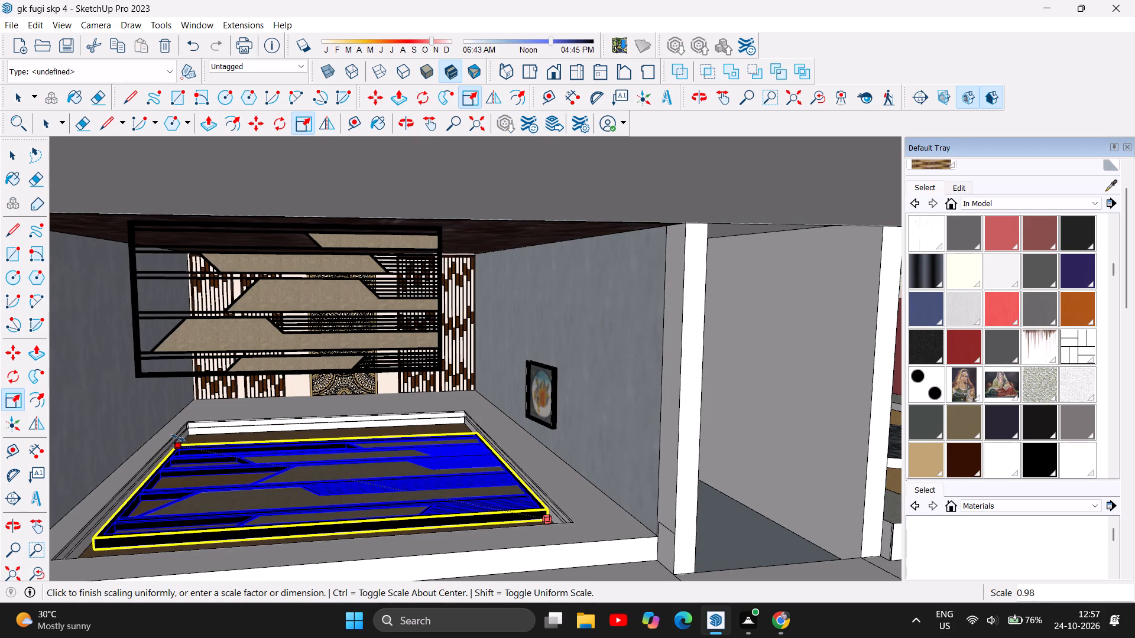
drag(178, 438, 166, 436)
scroll(505, 528, up, 3)
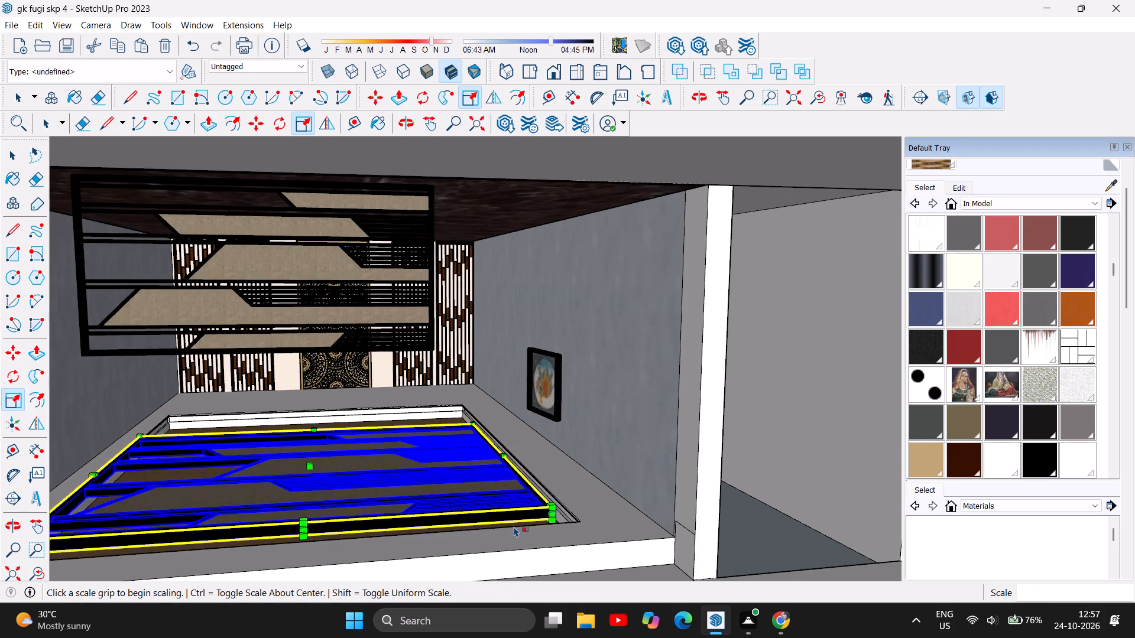
scroll(514, 526, up, 3)
drag(570, 499, 585, 494)
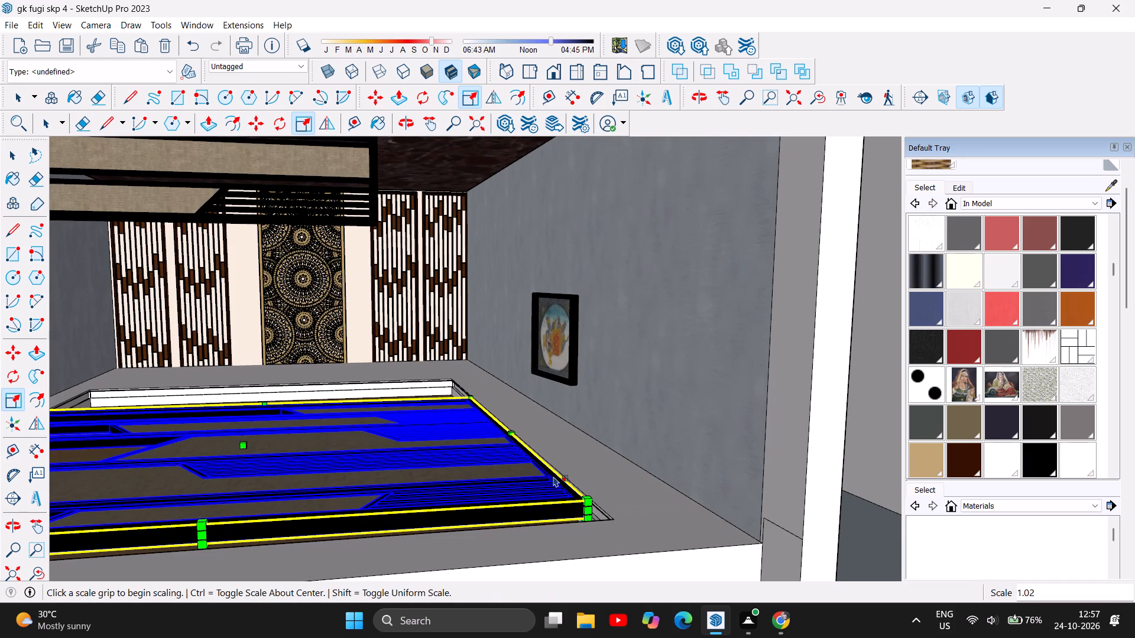
Scale the slatted panel's thickness in the recess along the green axis, to a factor of about -0.15.
scroll(478, 414, down, 1)
scroll(566, 494, up, 6)
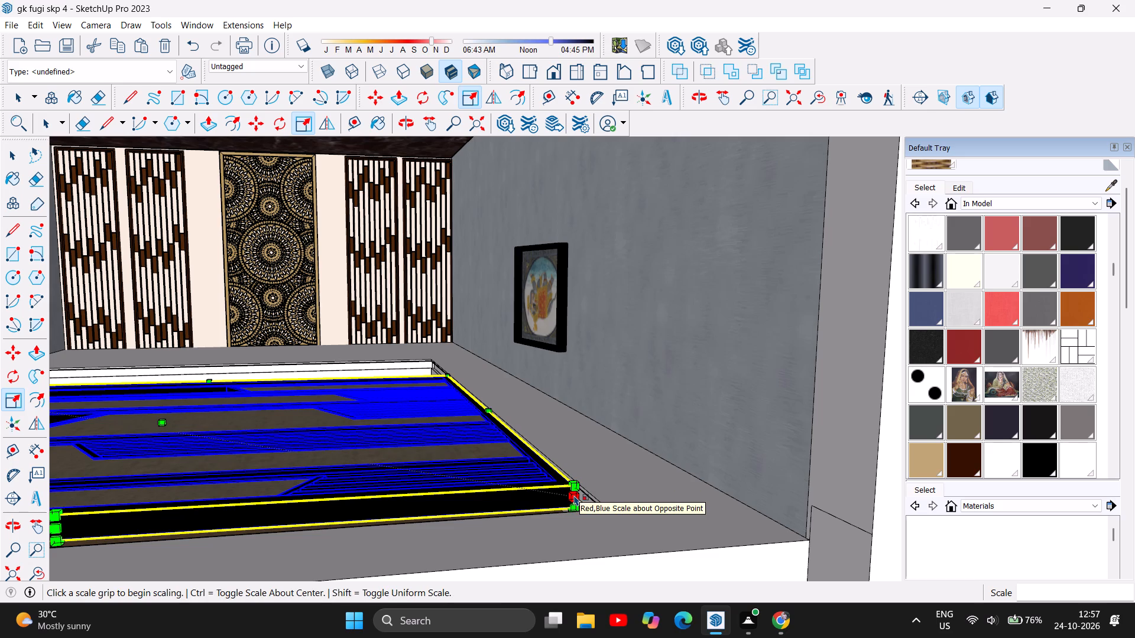
scroll(467, 412, down, 3)
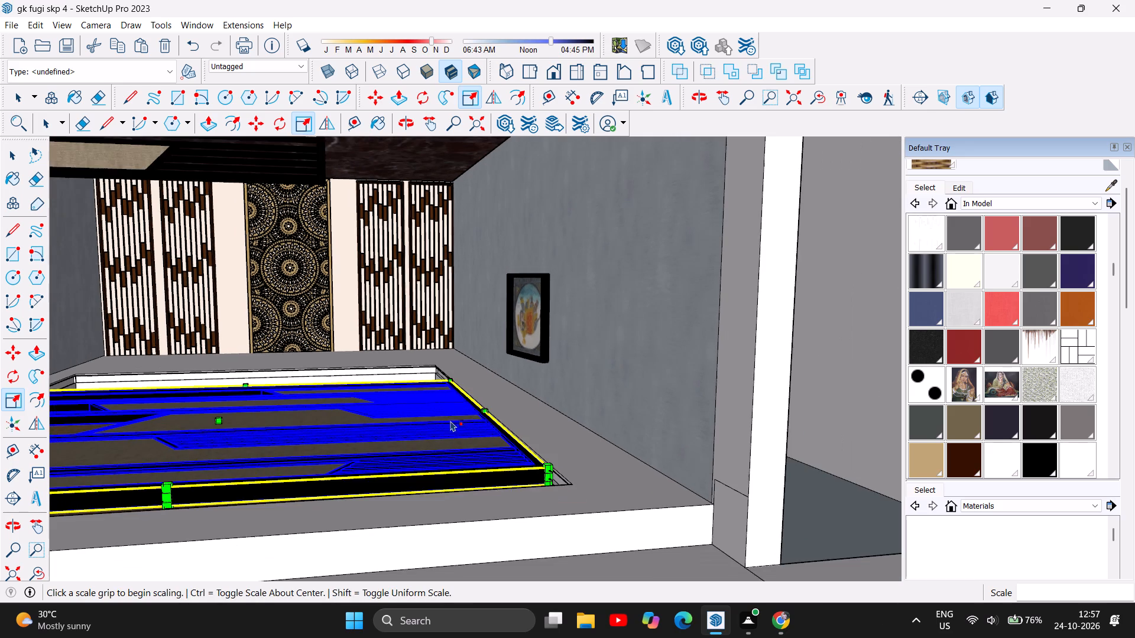
scroll(238, 370, down, 3)
scroll(207, 390, up, 6)
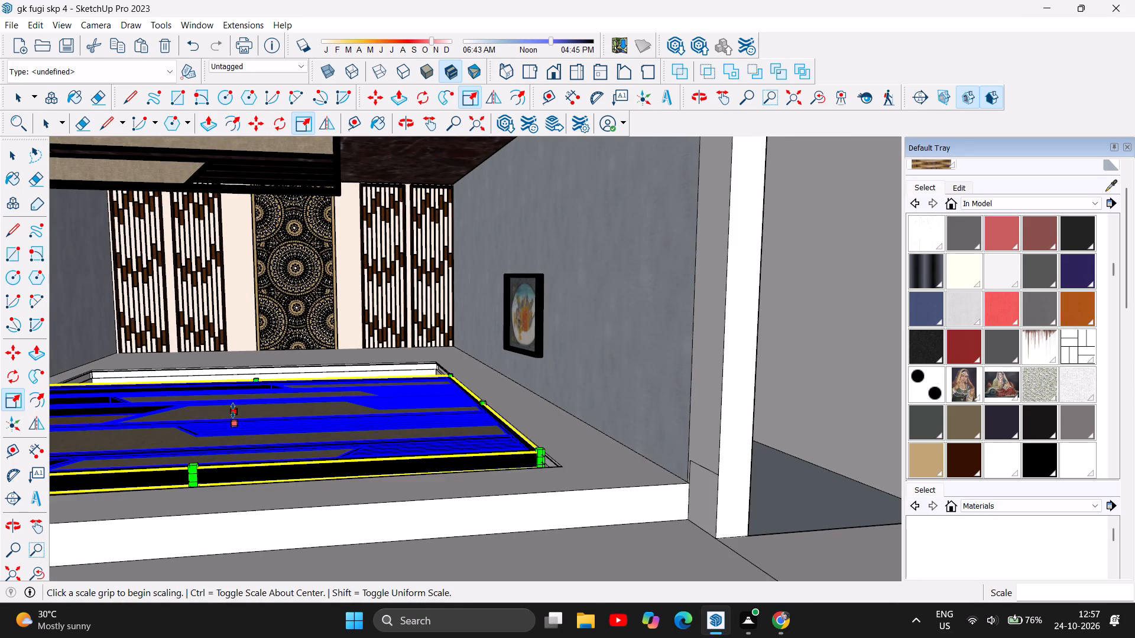
drag(233, 411, 243, 390)
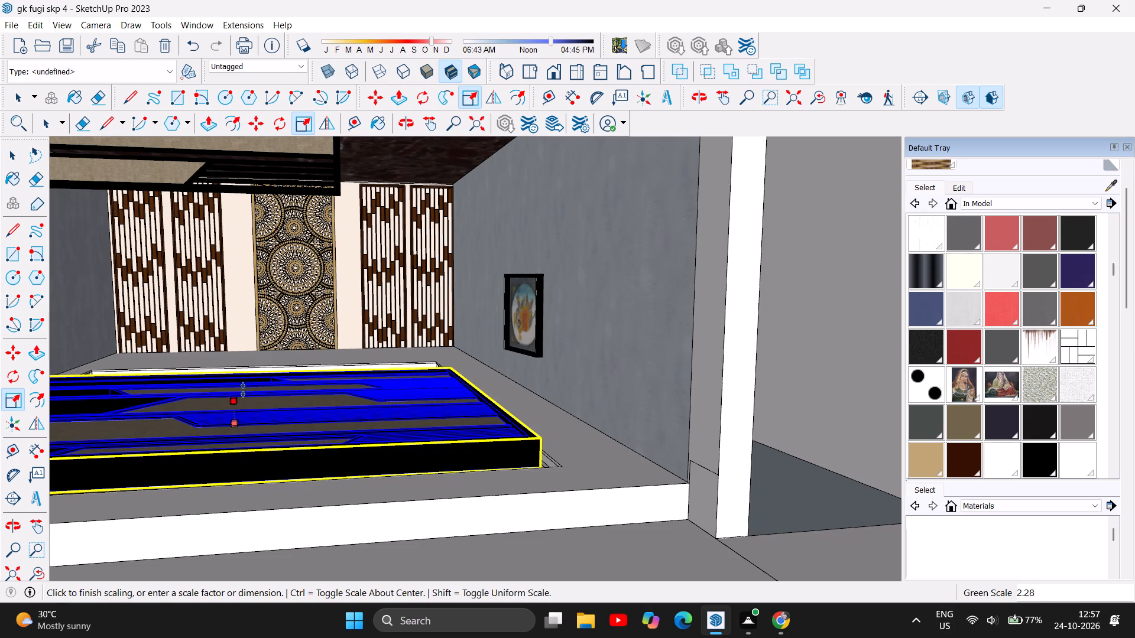
drag(243, 390, 249, 414)
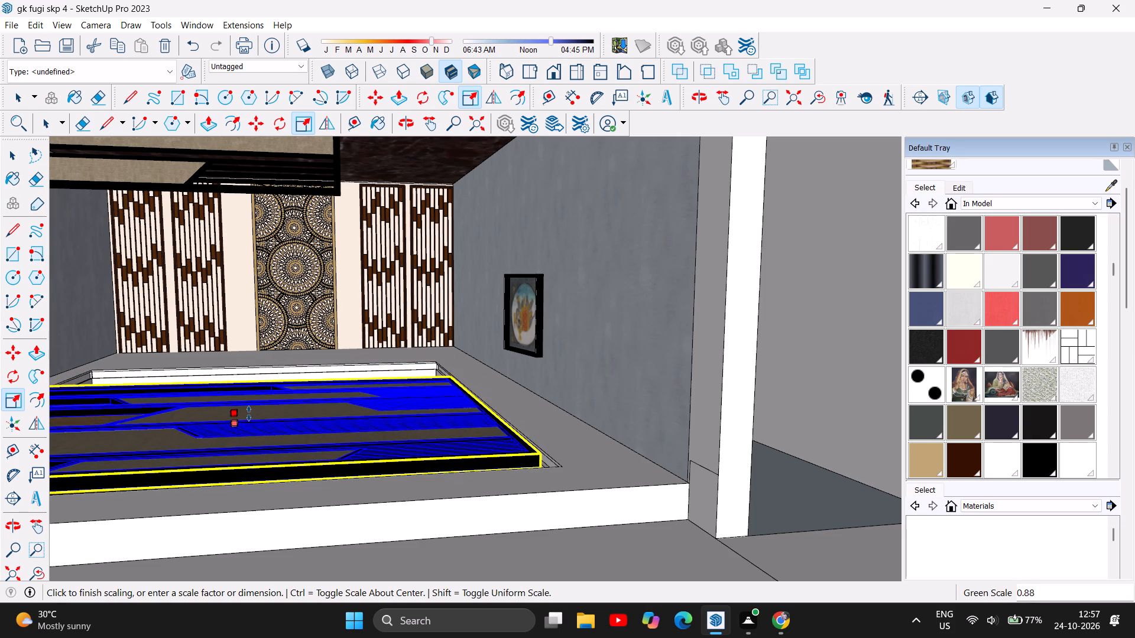
drag(249, 414, 251, 424)
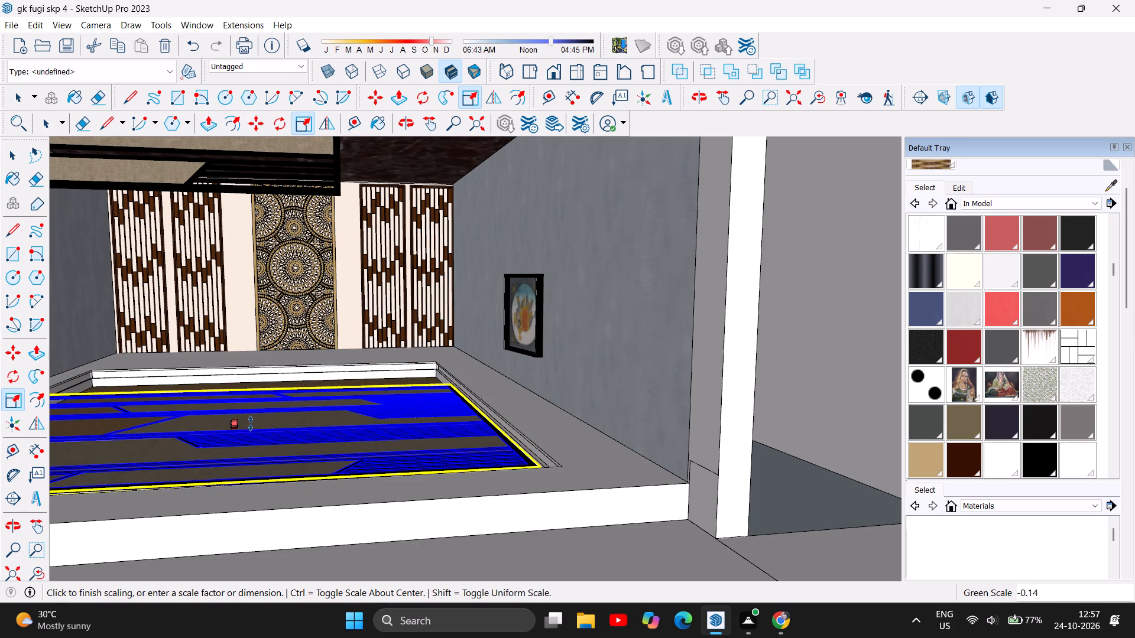
drag(251, 424, 252, 424)
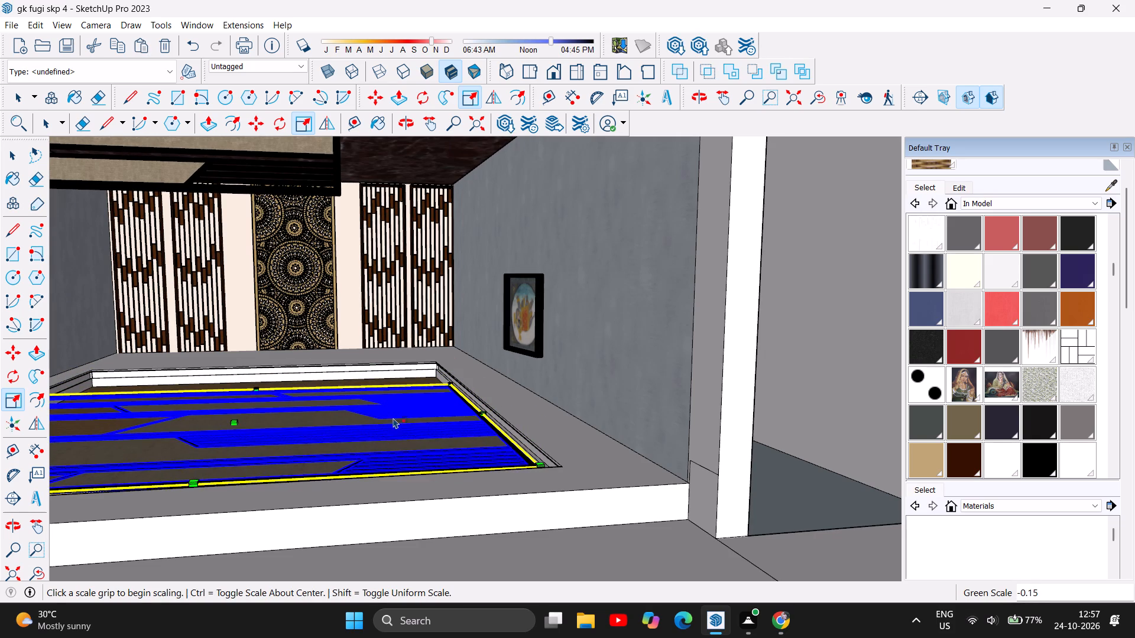
Examine the flattened panel's corners and edges against the recess sides from above, below and the adjoining wall.
scroll(445, 418, down, 5)
scroll(148, 372, up, 1)
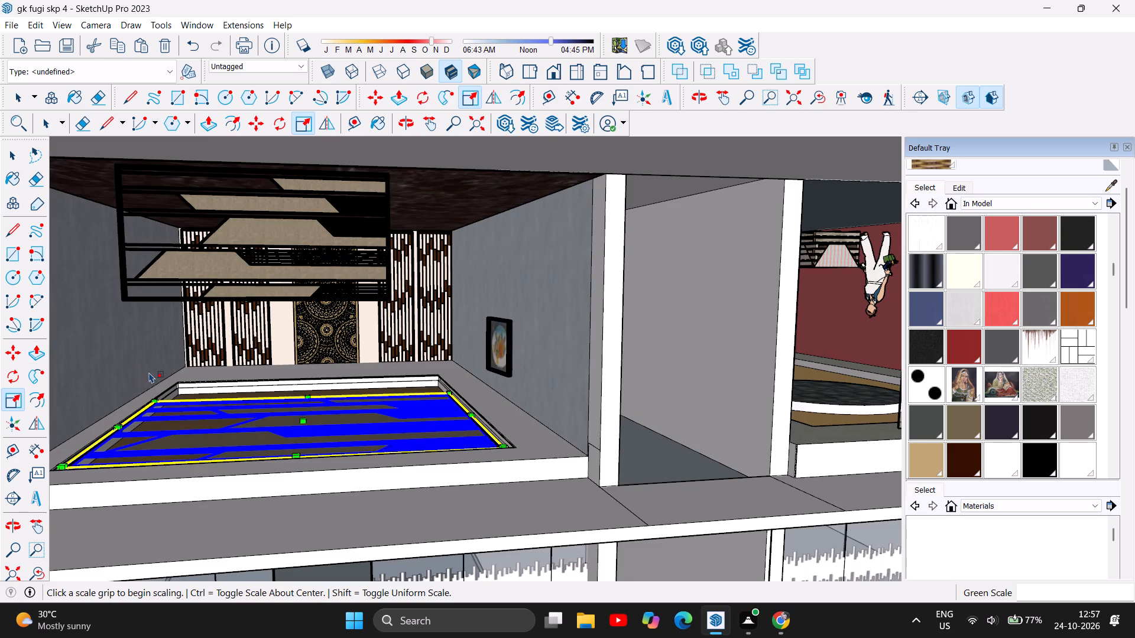
scroll(149, 372, up, 6)
scroll(127, 431, up, 7)
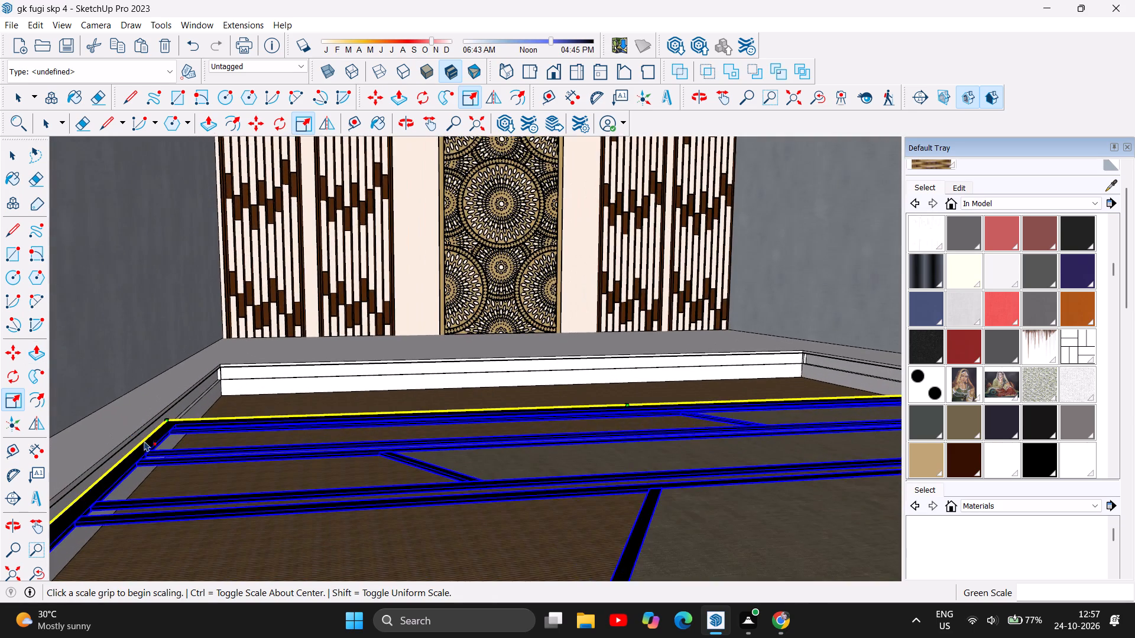
scroll(148, 453, up, 20)
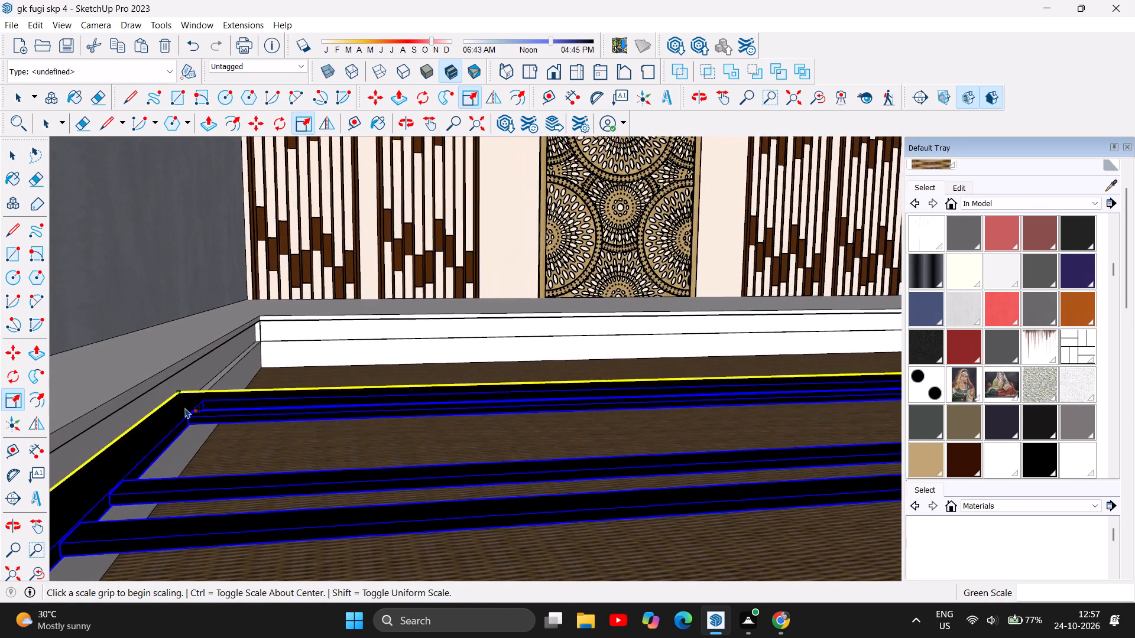
scroll(185, 408, up, 15)
scroll(198, 420, up, 14)
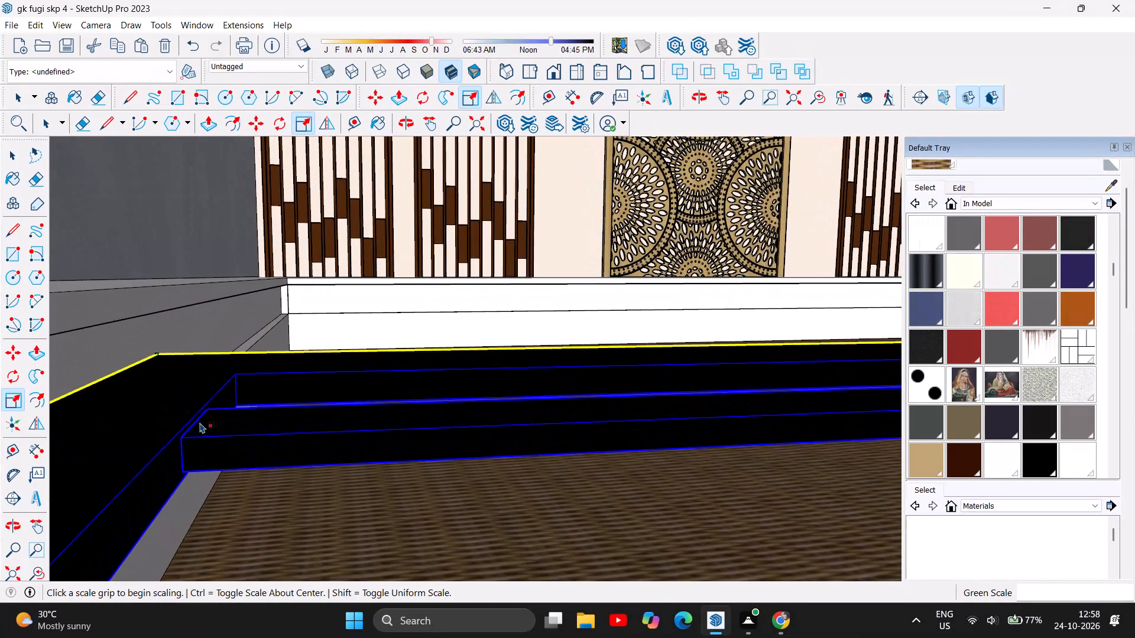
click(401, 121)
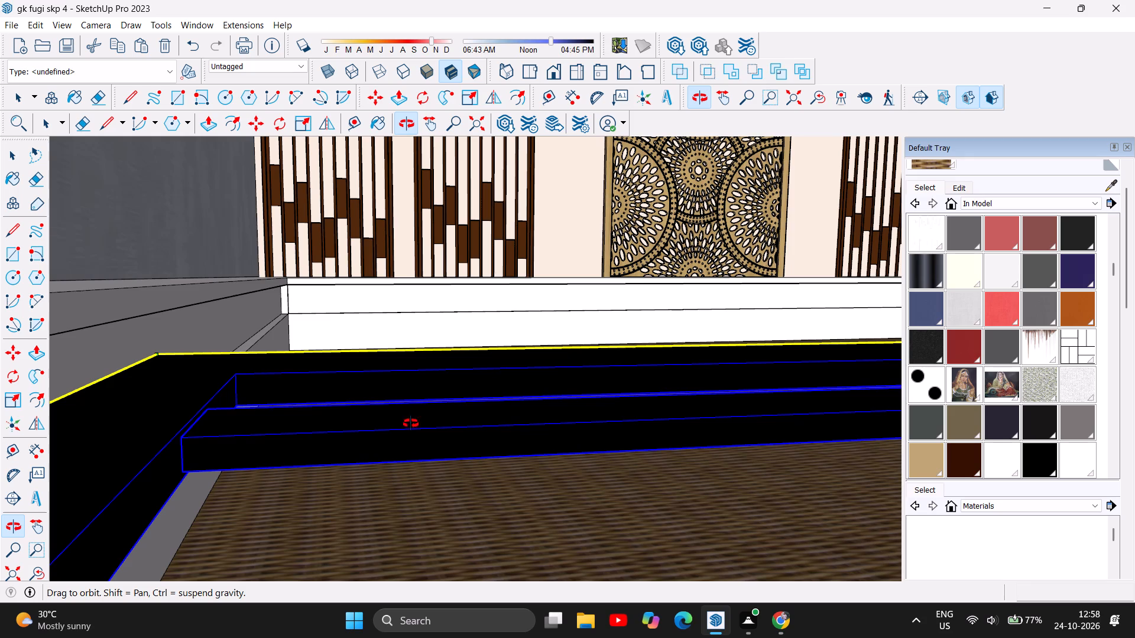
drag(439, 491, 435, 430)
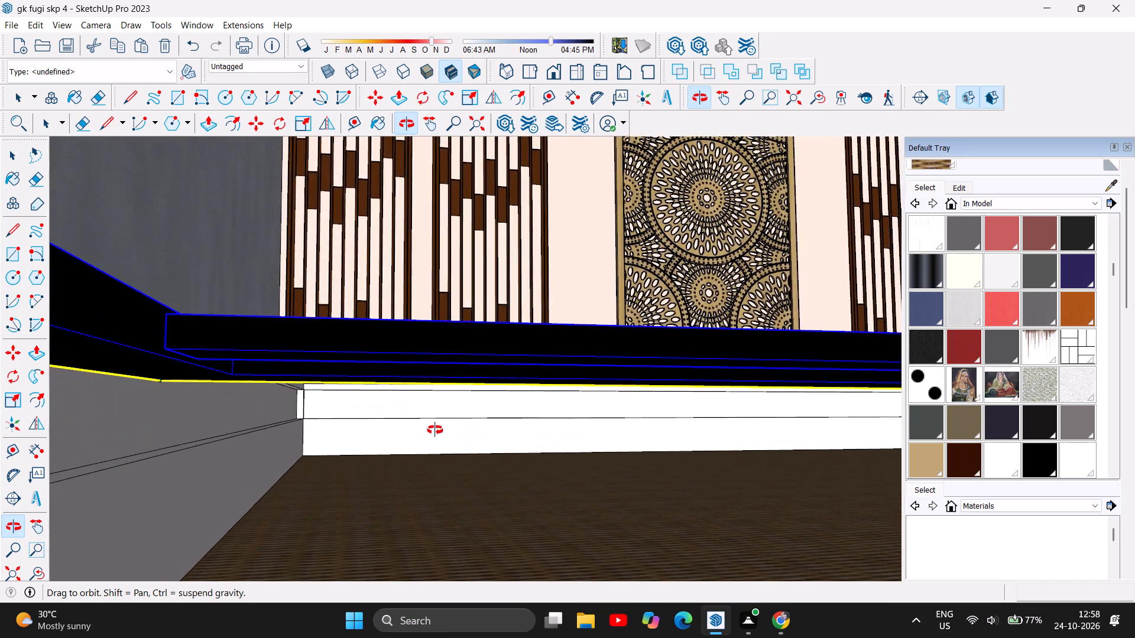
drag(435, 430, 421, 417)
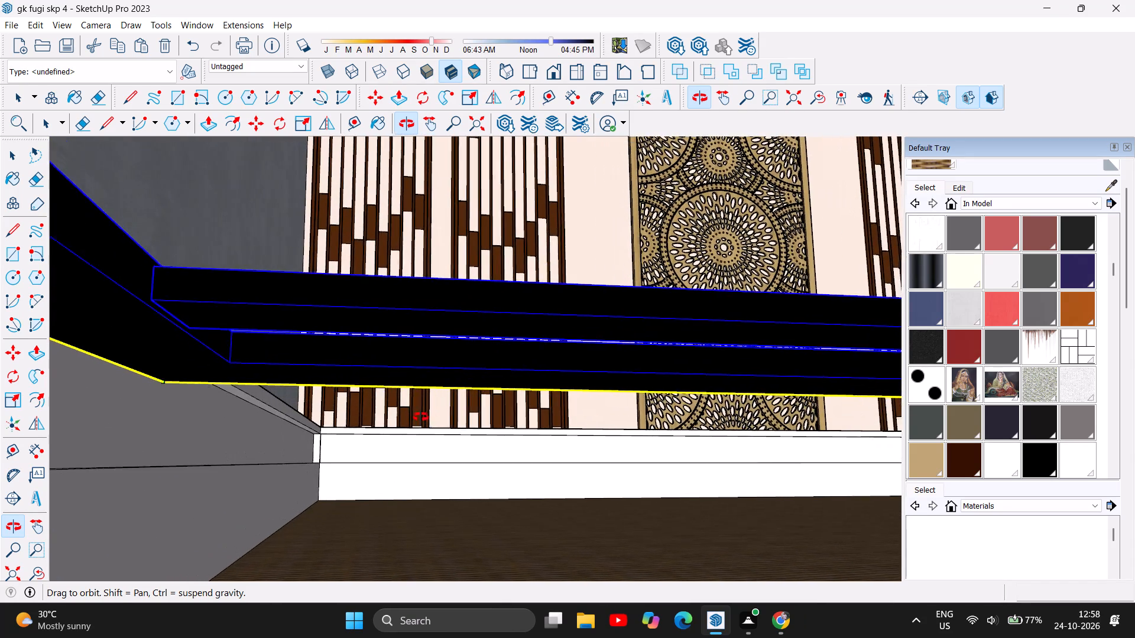
drag(421, 417, 274, 369)
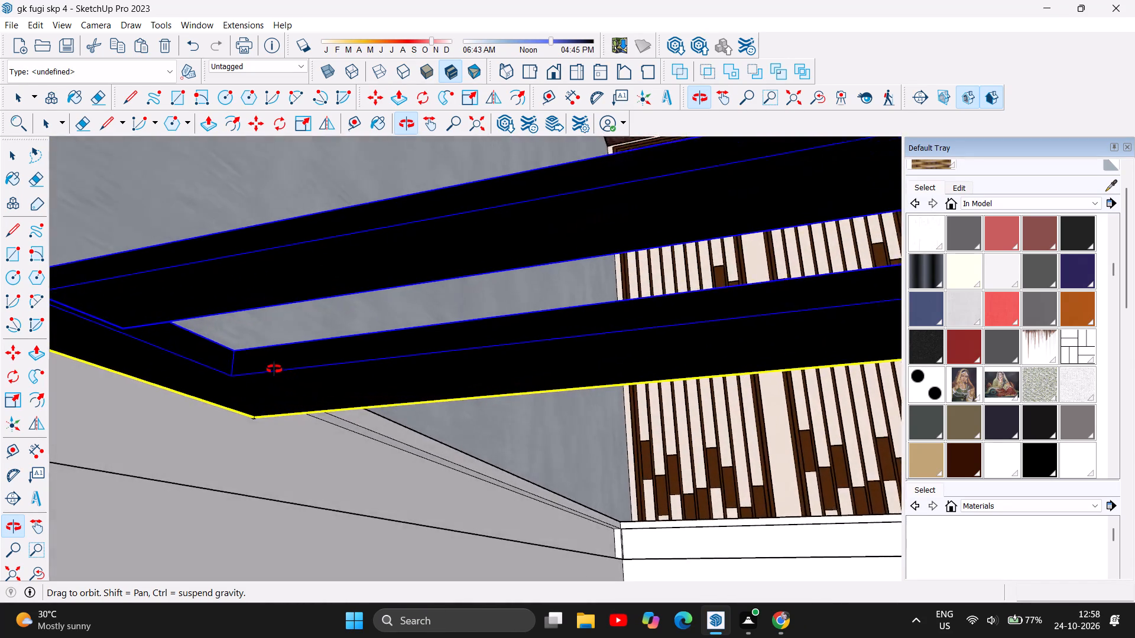
drag(274, 369, 93, 361)
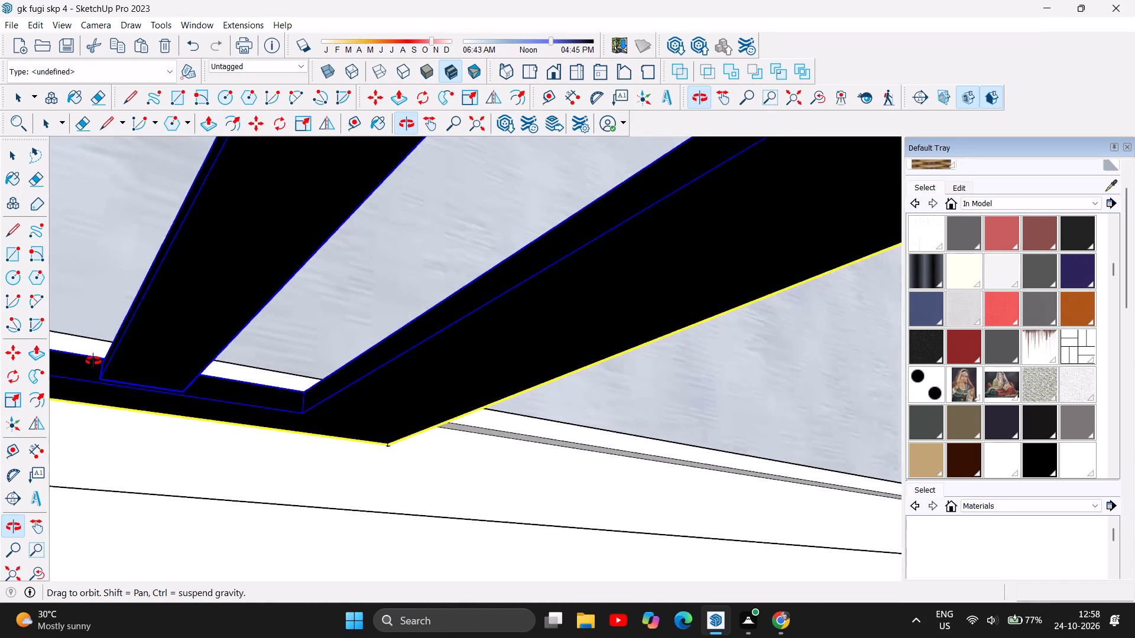
drag(93, 361, 0, 362)
drag(440, 437, 374, 423)
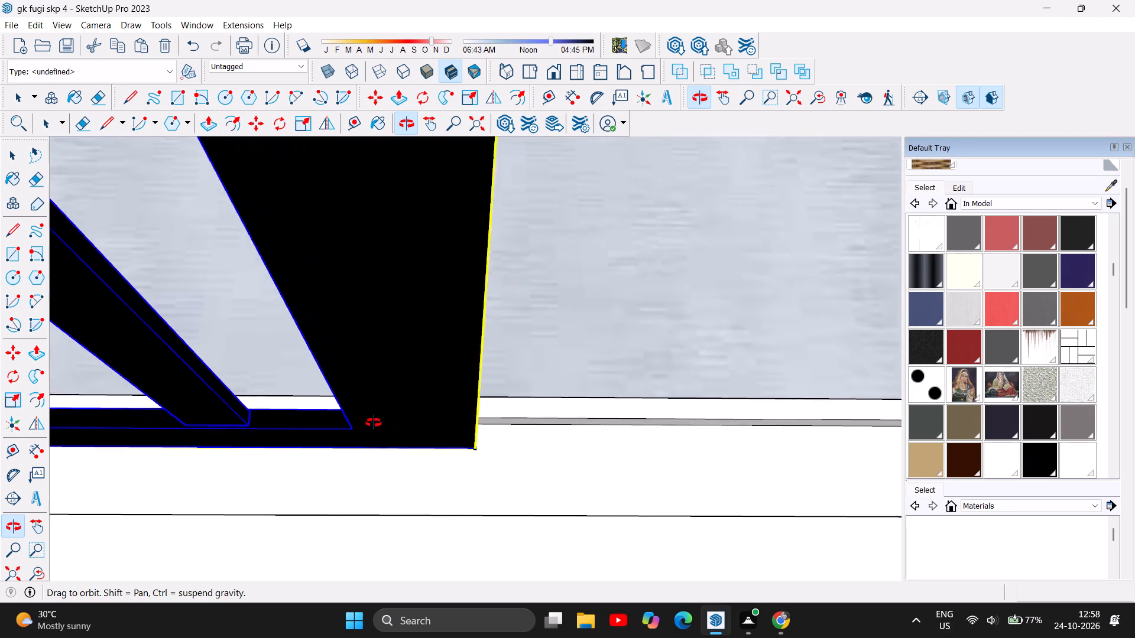
drag(374, 423, 159, 436)
drag(385, 453, 223, 458)
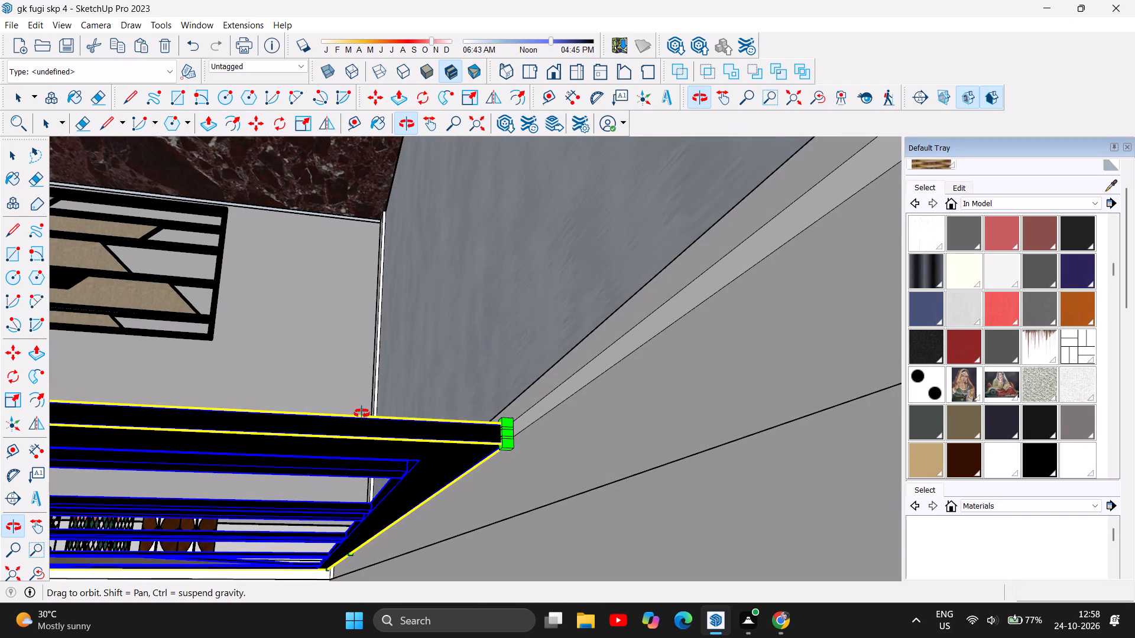
scroll(315, 438, down, 2)
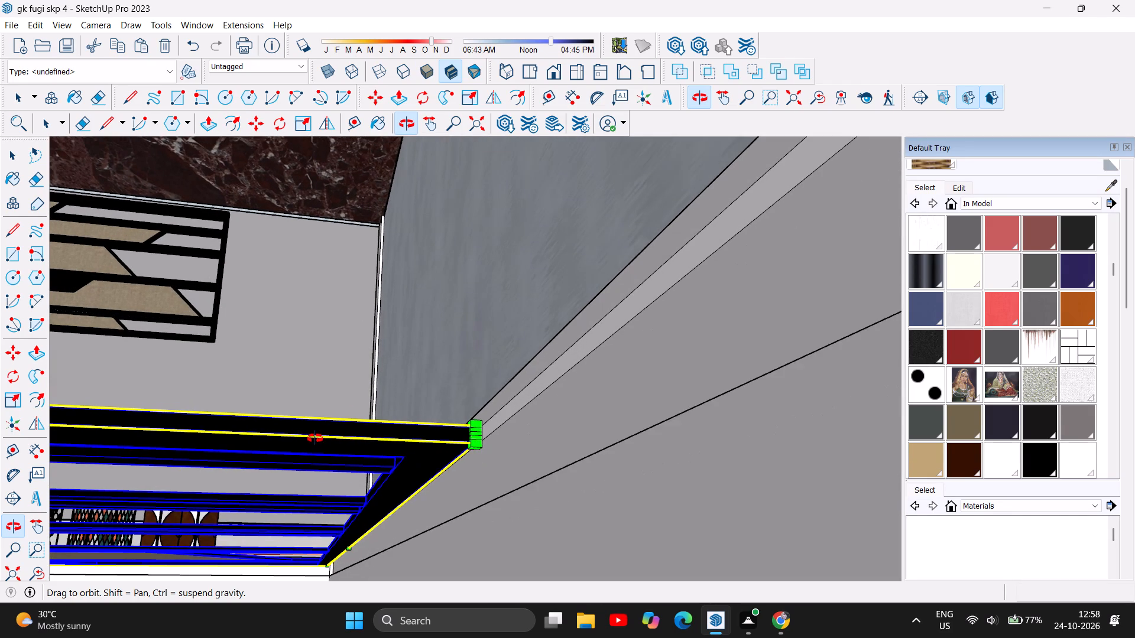
scroll(315, 438, down, 1)
drag(360, 498, 354, 549)
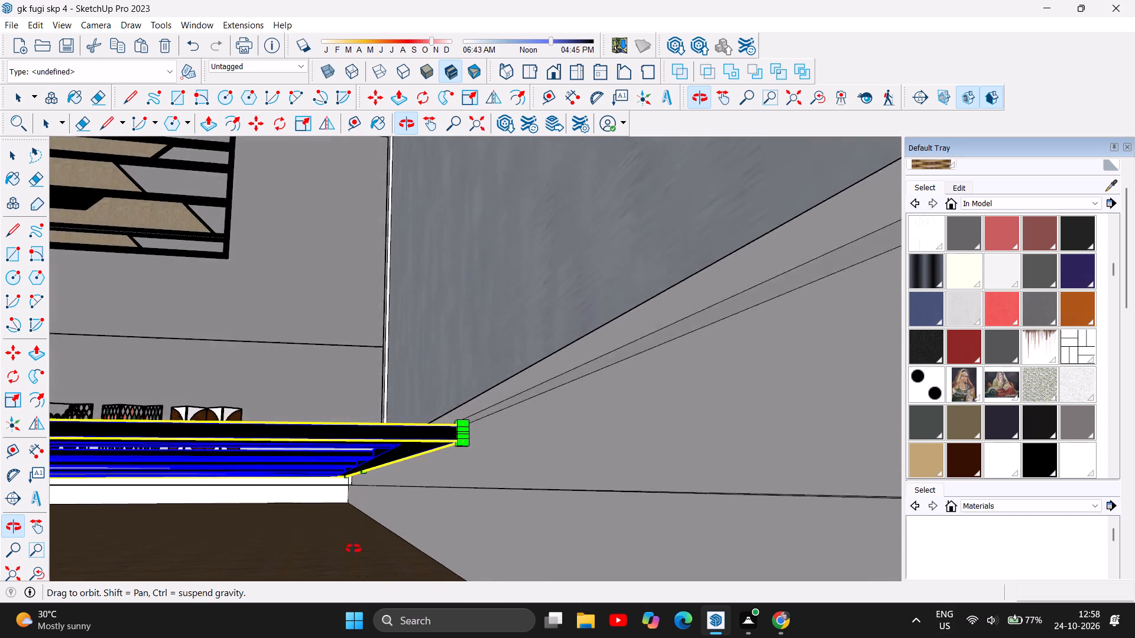
drag(354, 549, 354, 554)
drag(337, 470, 391, 484)
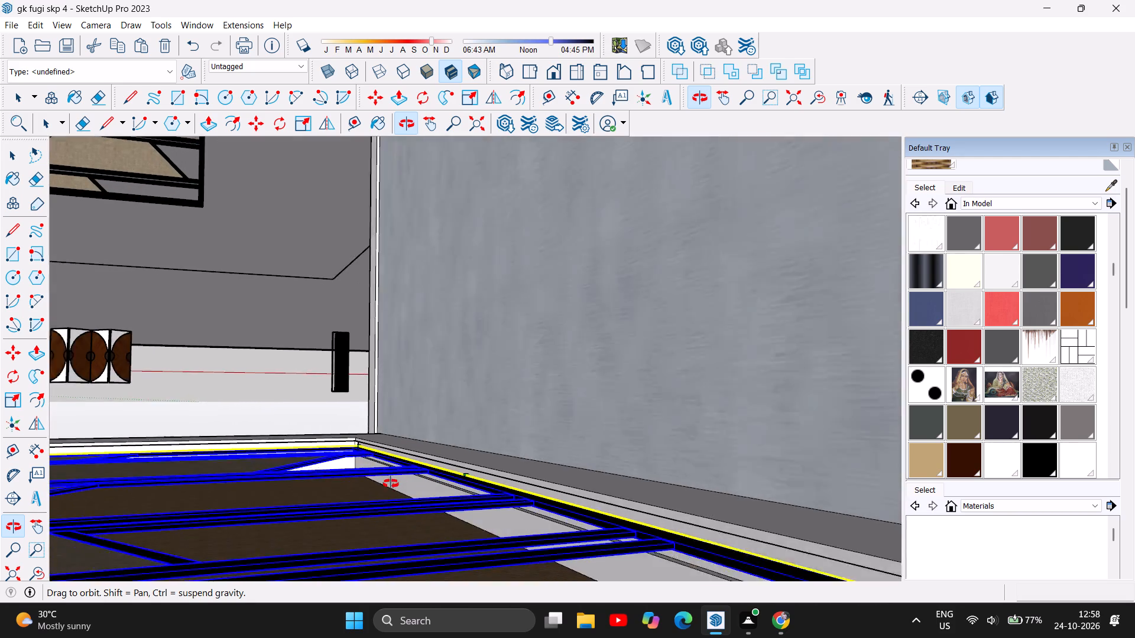
drag(391, 484, 392, 484)
Survey the building from outside and come around to the open front of the room with the hanging slatted panel.
scroll(241, 414, down, 2)
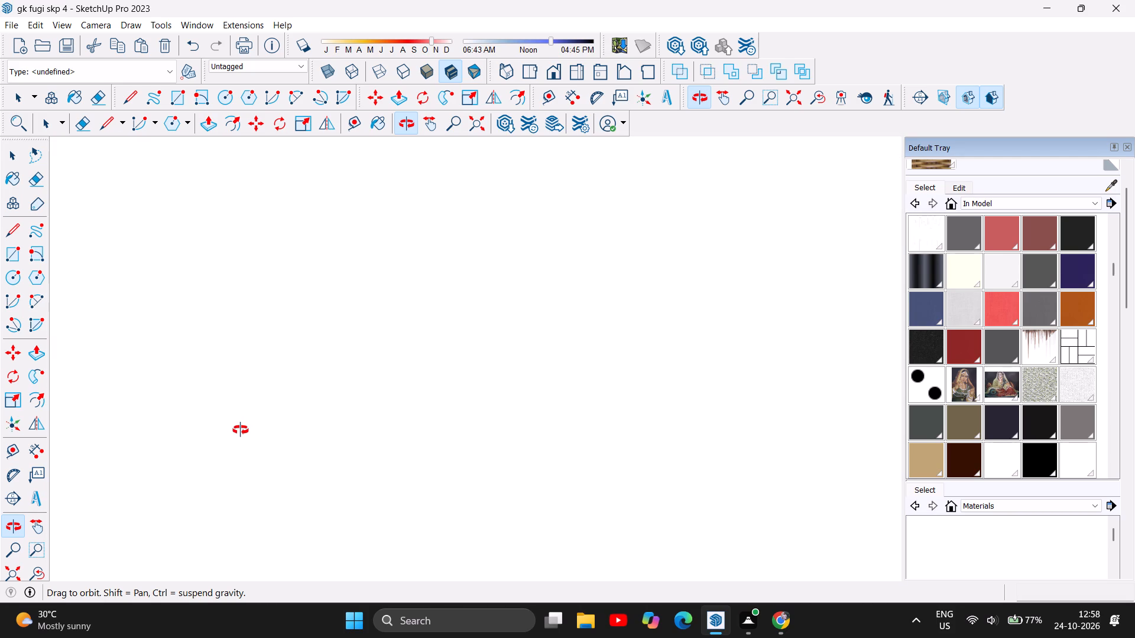
drag(241, 430, 575, 457)
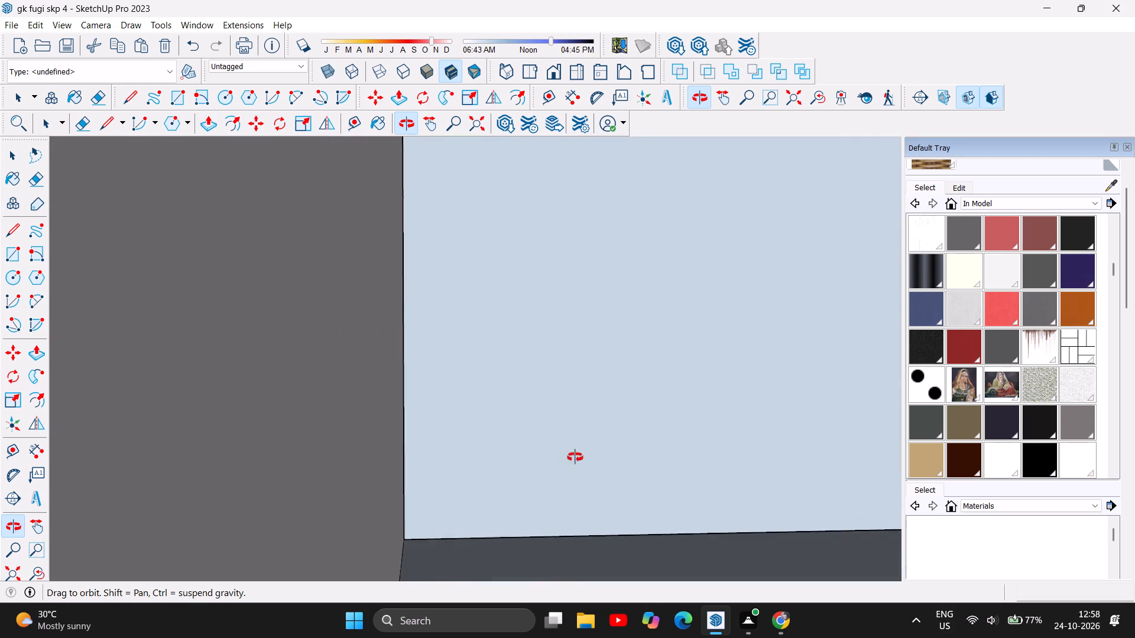
drag(575, 457, 239, 451)
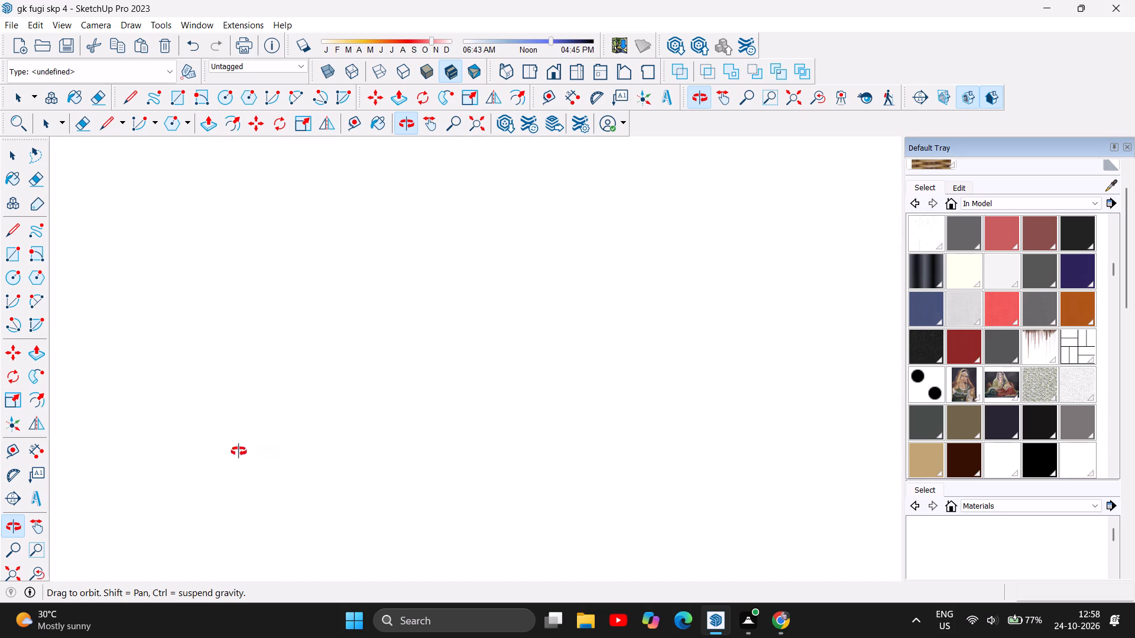
drag(239, 451, 41, 446)
drag(630, 509, 172, 427)
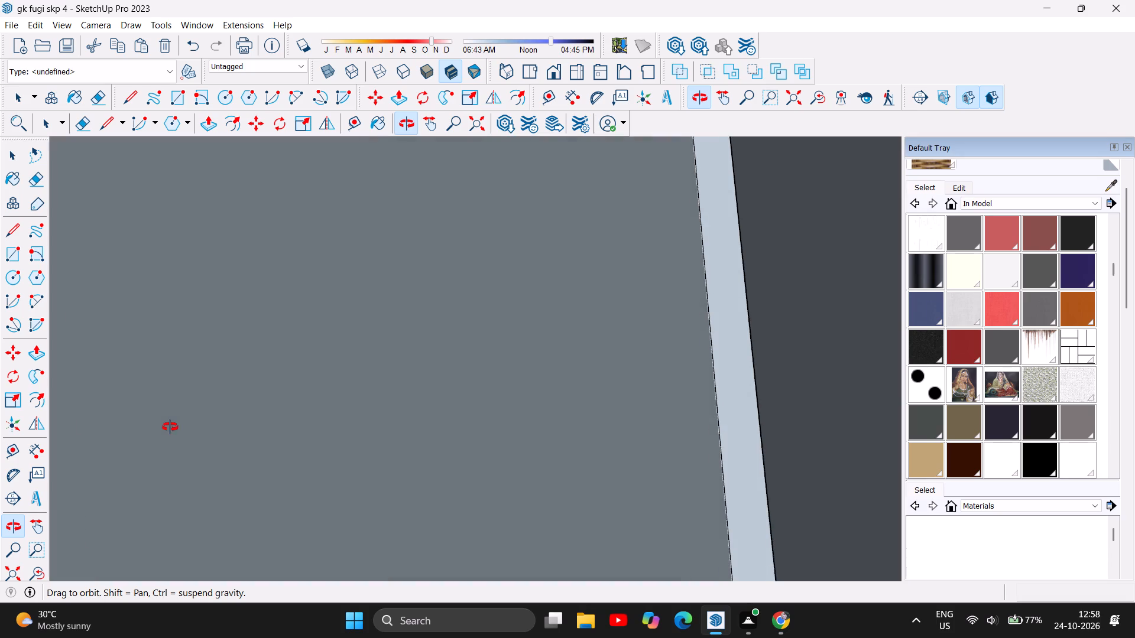
drag(622, 455, 200, 373)
drag(688, 401, 461, 378)
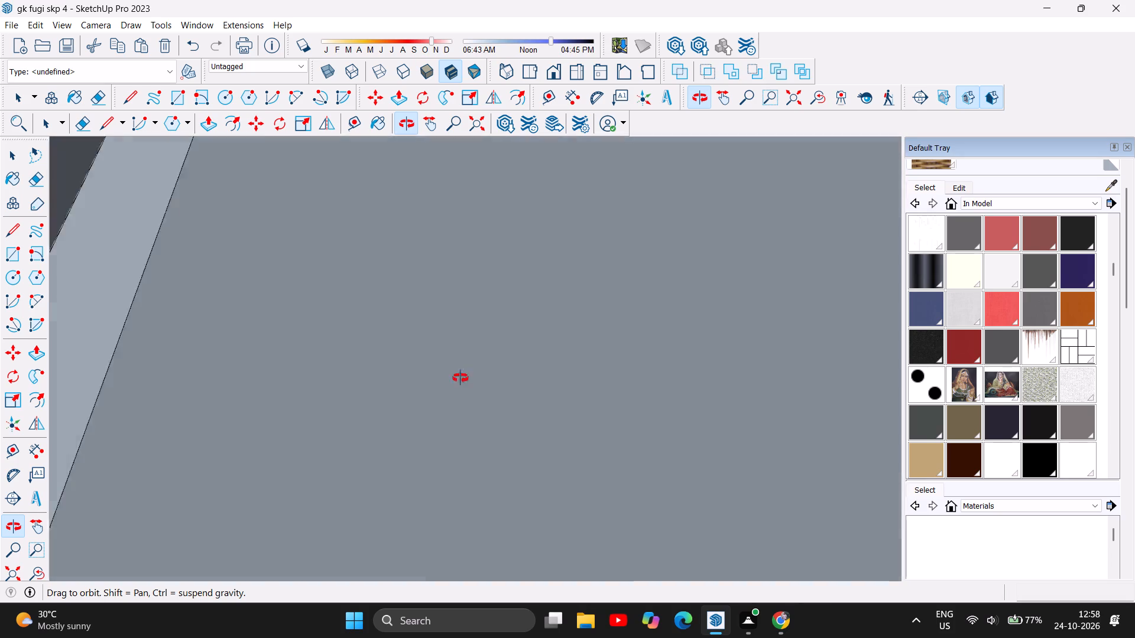
drag(461, 378, 272, 369)
drag(557, 364, 88, 317)
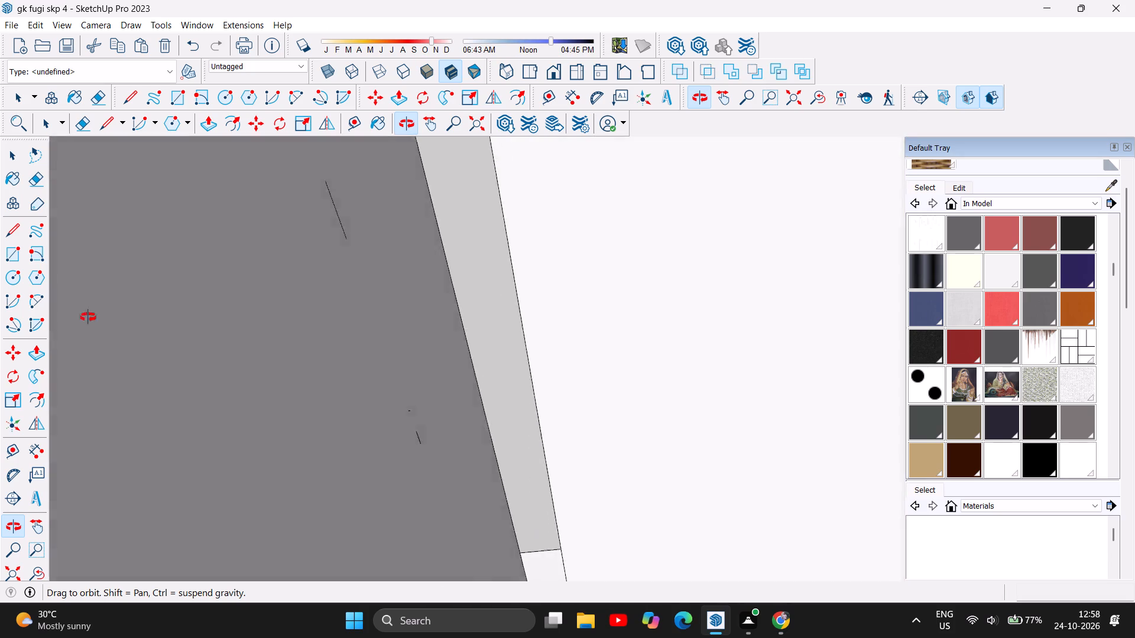
drag(88, 317, 0, 352)
scroll(548, 226, down, 8)
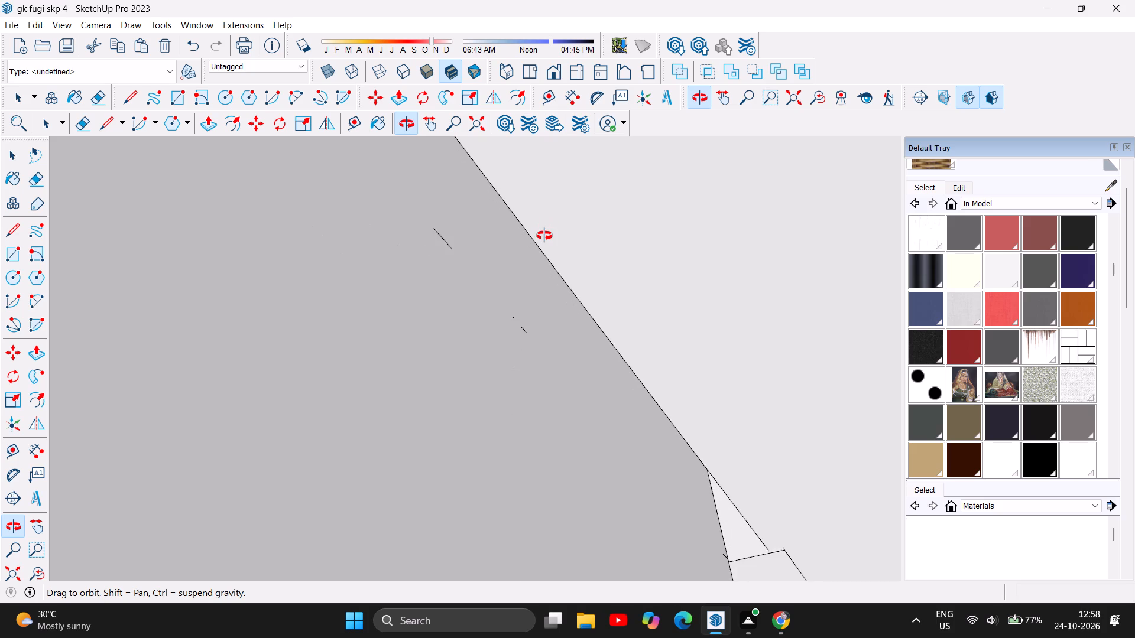
scroll(544, 236, down, 19)
drag(507, 280, 507, 279)
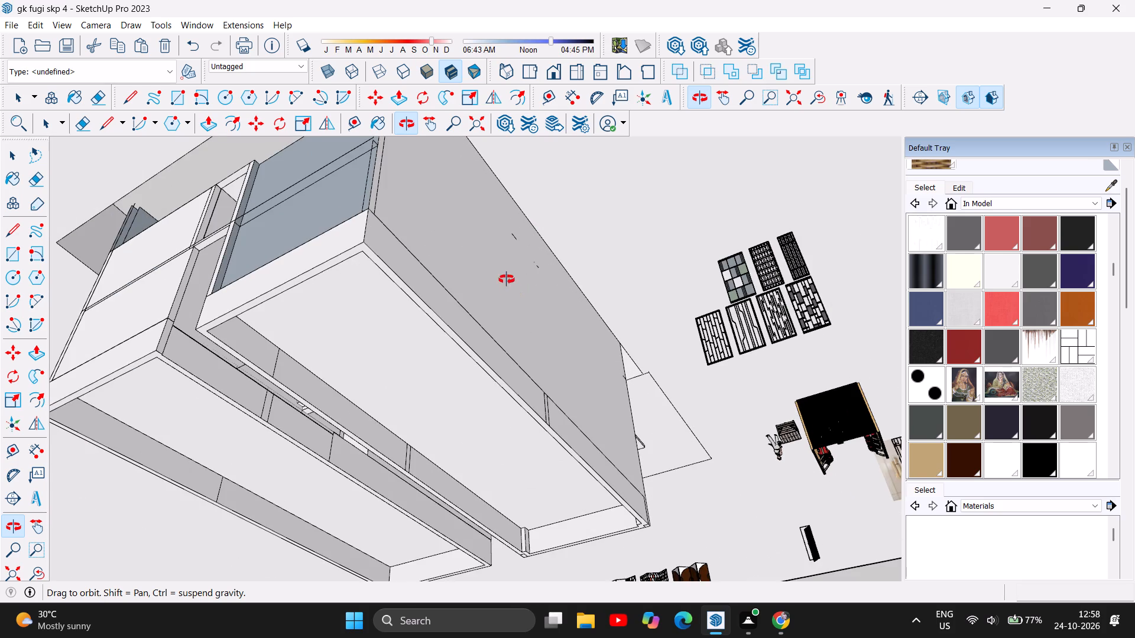
drag(507, 279, 486, 399)
drag(607, 431, 461, 447)
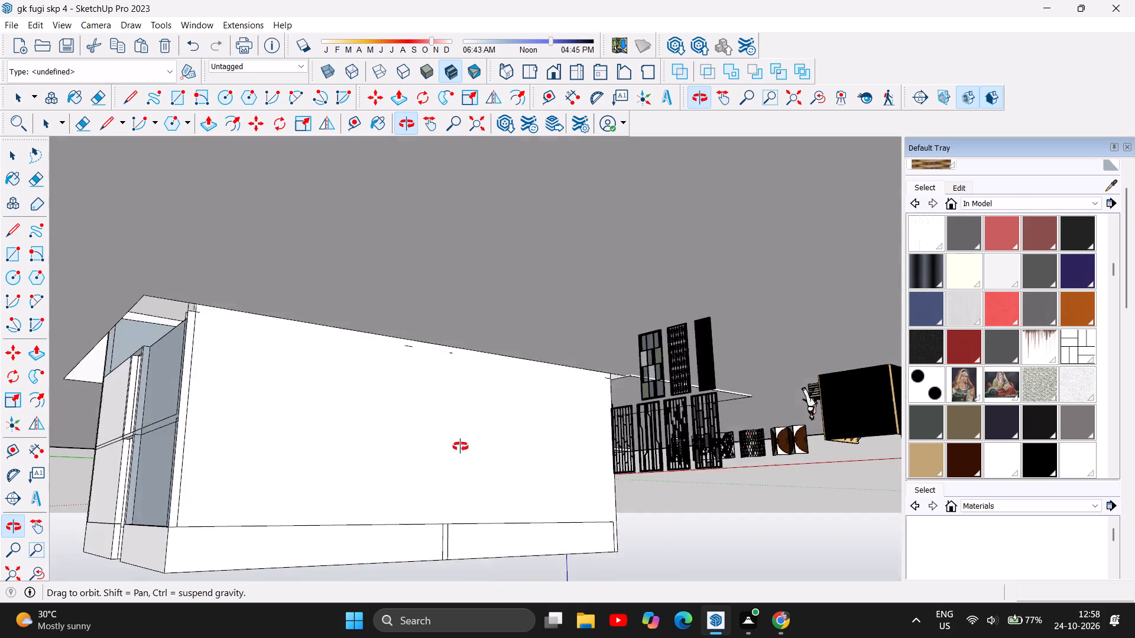
drag(461, 447, 334, 446)
drag(679, 491, 430, 474)
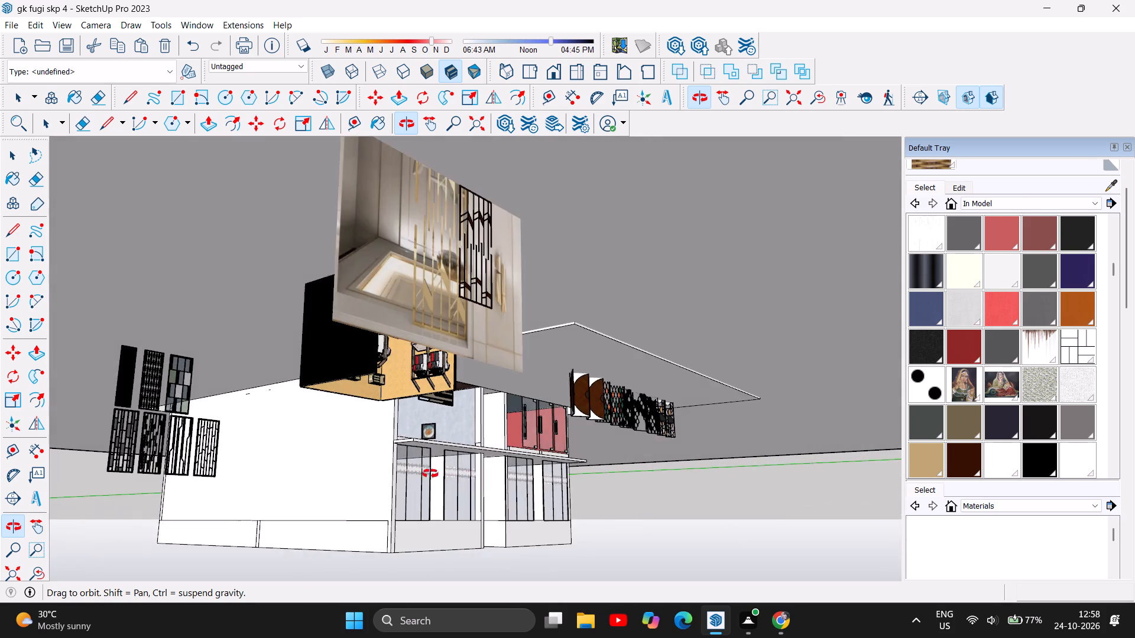
drag(430, 474, 367, 471)
scroll(405, 432, up, 8)
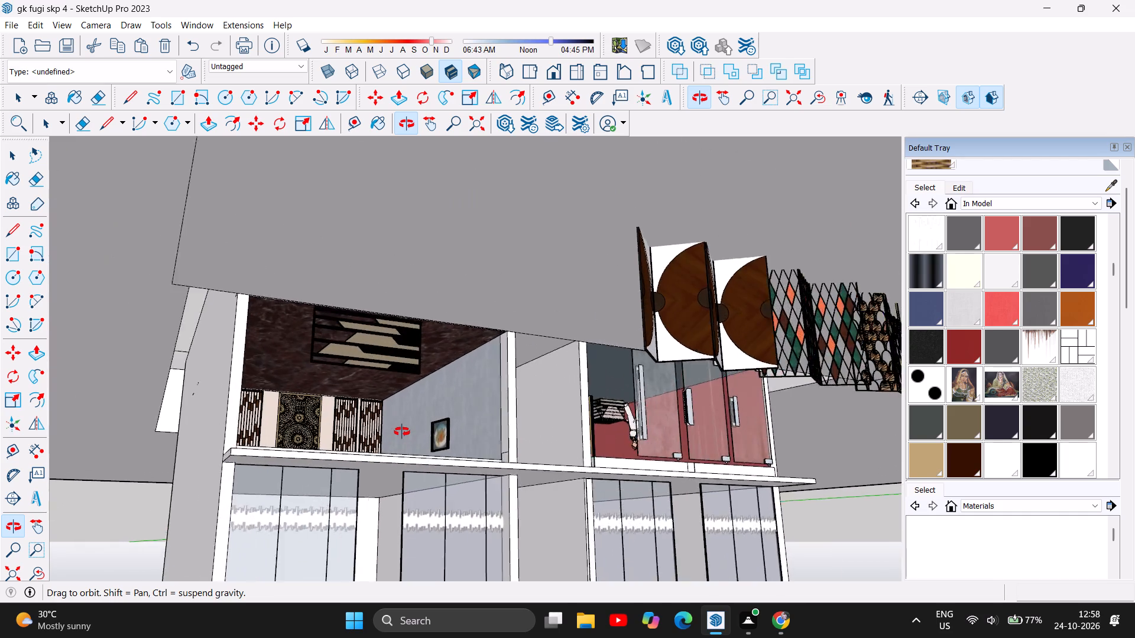
scroll(402, 432, down, 1)
scroll(387, 438, up, 6)
drag(309, 367, 298, 458)
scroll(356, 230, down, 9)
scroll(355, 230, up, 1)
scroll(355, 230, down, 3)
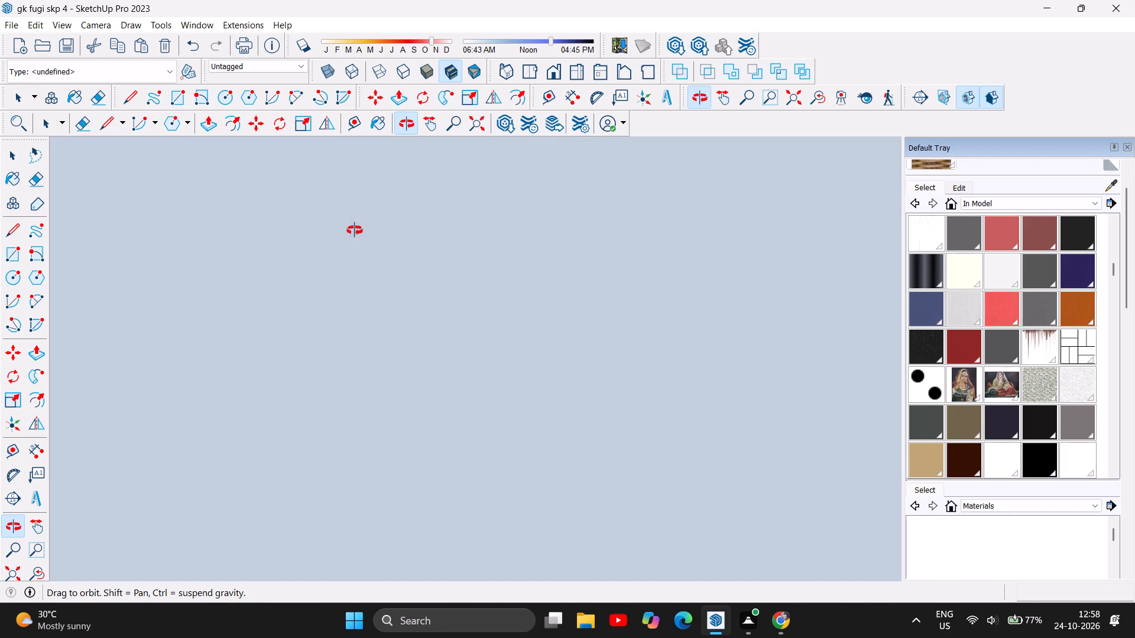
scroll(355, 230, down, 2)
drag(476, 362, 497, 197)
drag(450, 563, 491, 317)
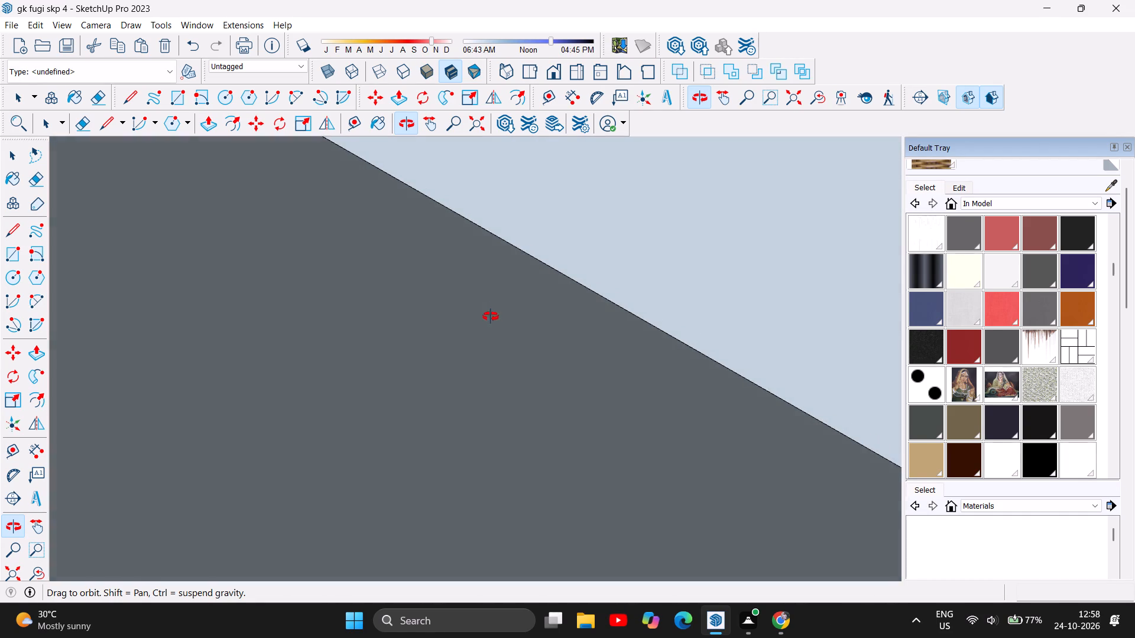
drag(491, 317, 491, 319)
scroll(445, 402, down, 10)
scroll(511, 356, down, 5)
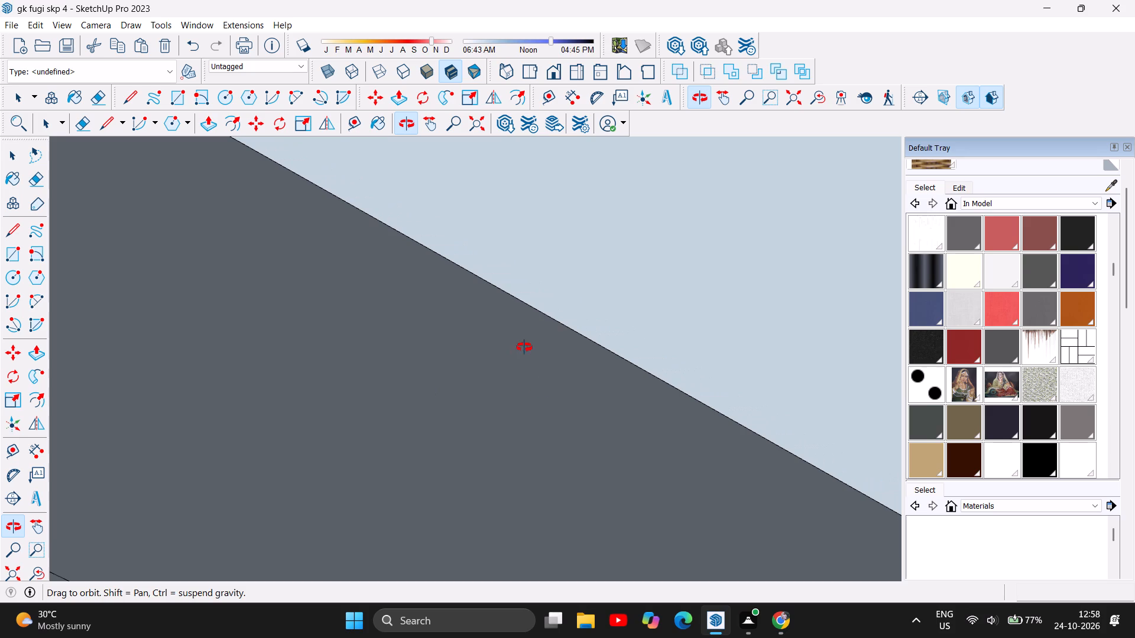
Bring the whole model into view, come around to the building's open front and return to the slatted panel in the room's ceiling recess.
click(17, 569)
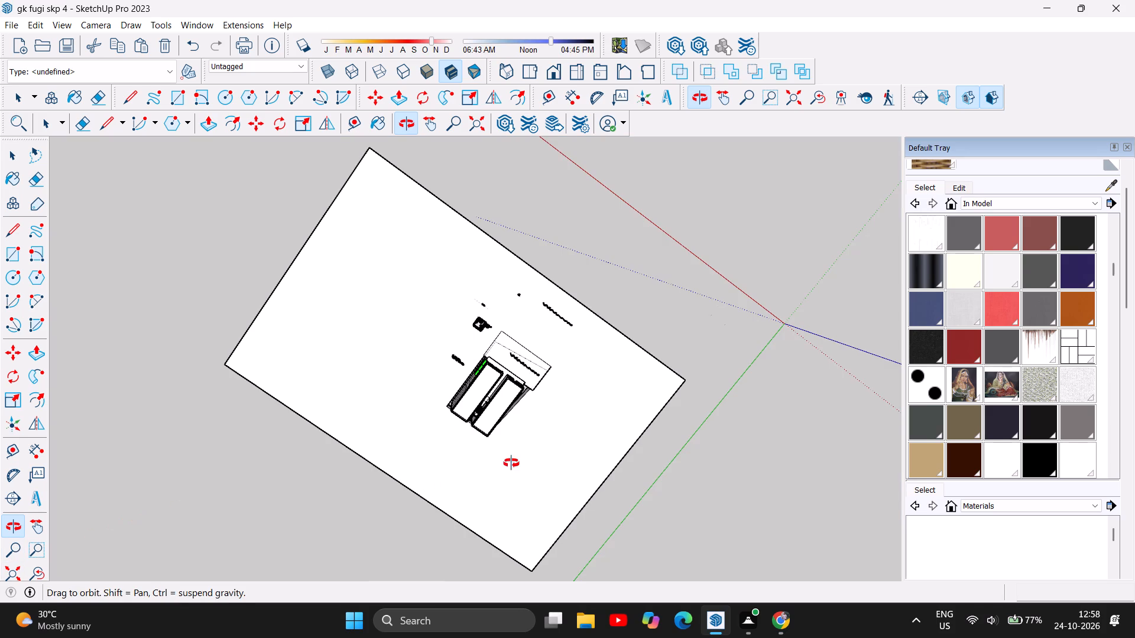
drag(518, 458, 594, 198)
drag(595, 194, 602, 160)
drag(432, 499, 464, 425)
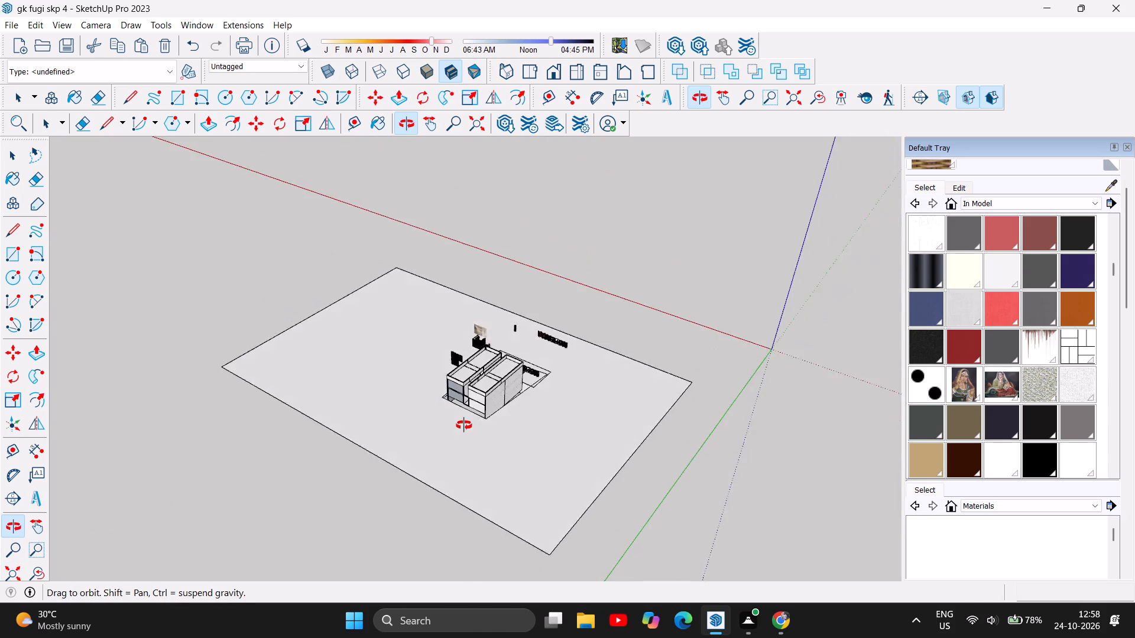
drag(464, 425, 614, 274)
drag(299, 382, 424, 389)
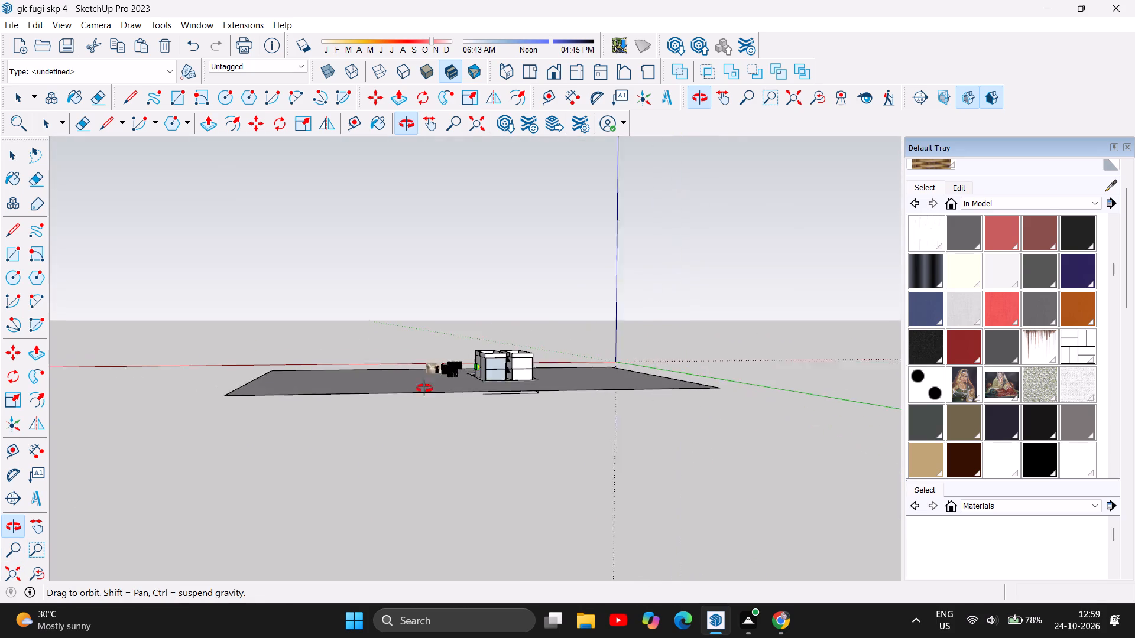
drag(424, 389, 686, 384)
drag(413, 379, 787, 389)
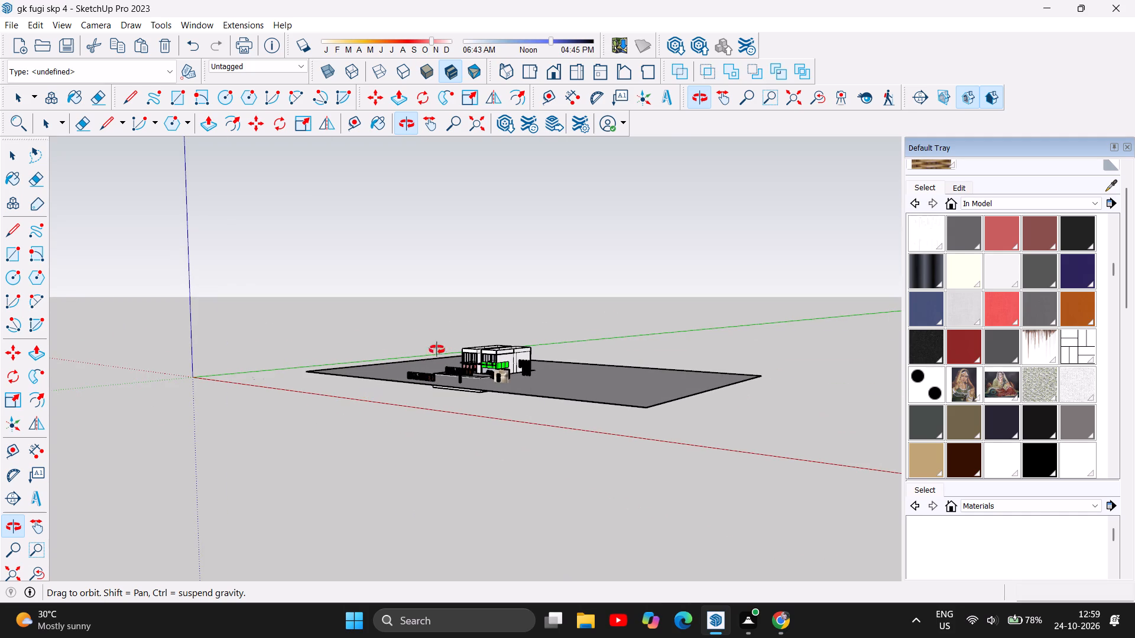
scroll(442, 348, up, 7)
scroll(489, 388, up, 6)
scroll(521, 347, up, 6)
scroll(511, 407, up, 4)
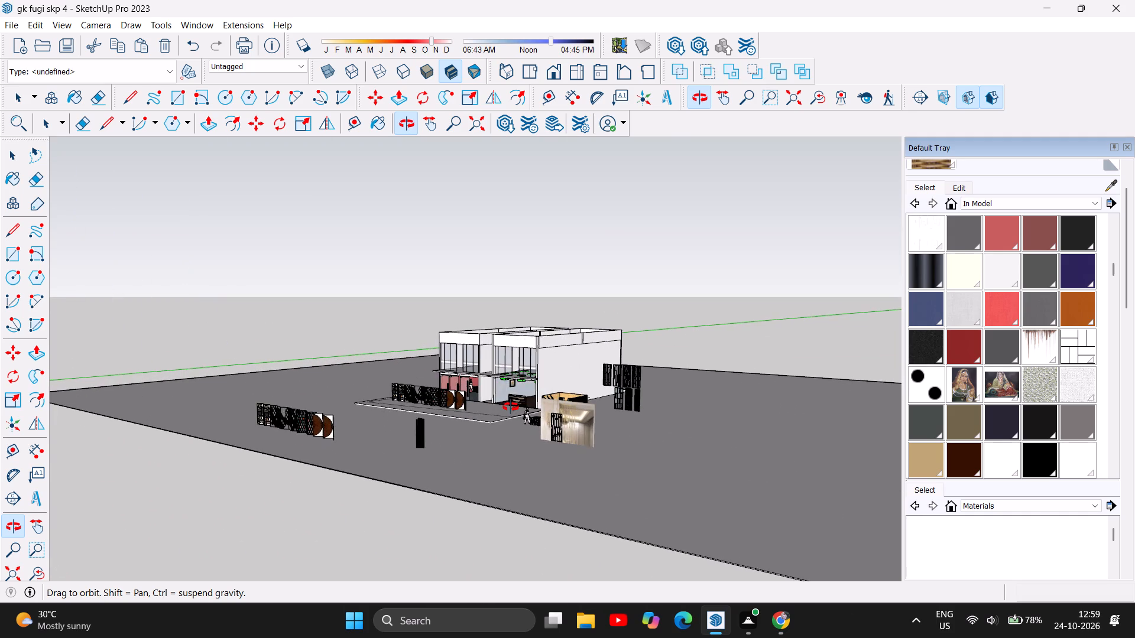
scroll(511, 407, up, 18)
scroll(541, 351, up, 7)
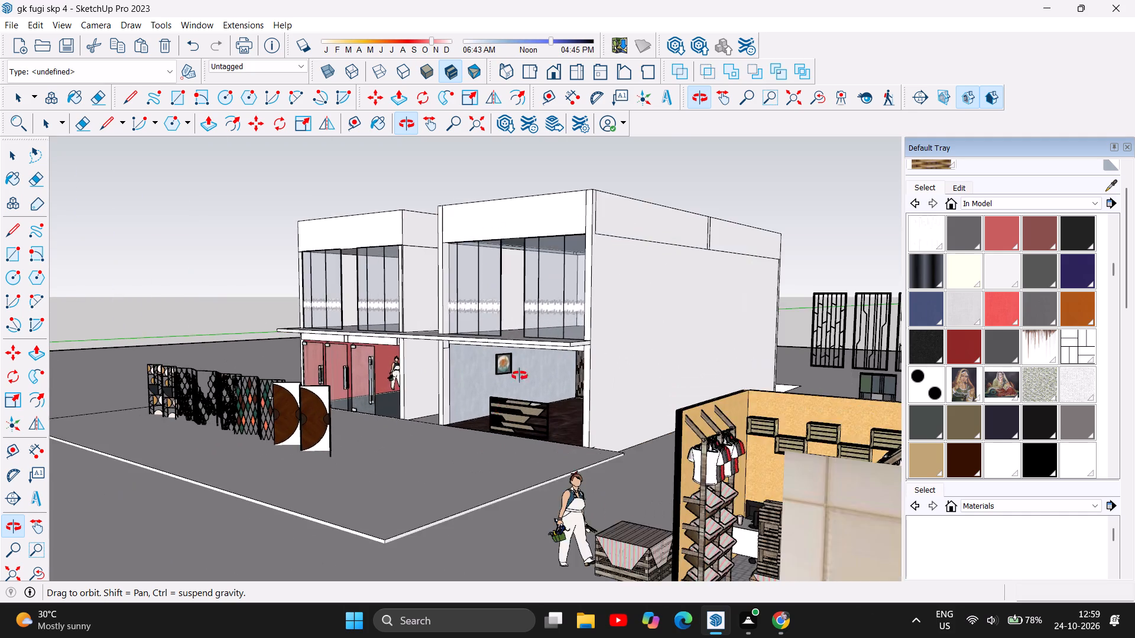
scroll(499, 422, up, 15)
drag(484, 481, 531, 454)
scroll(625, 298, up, 3)
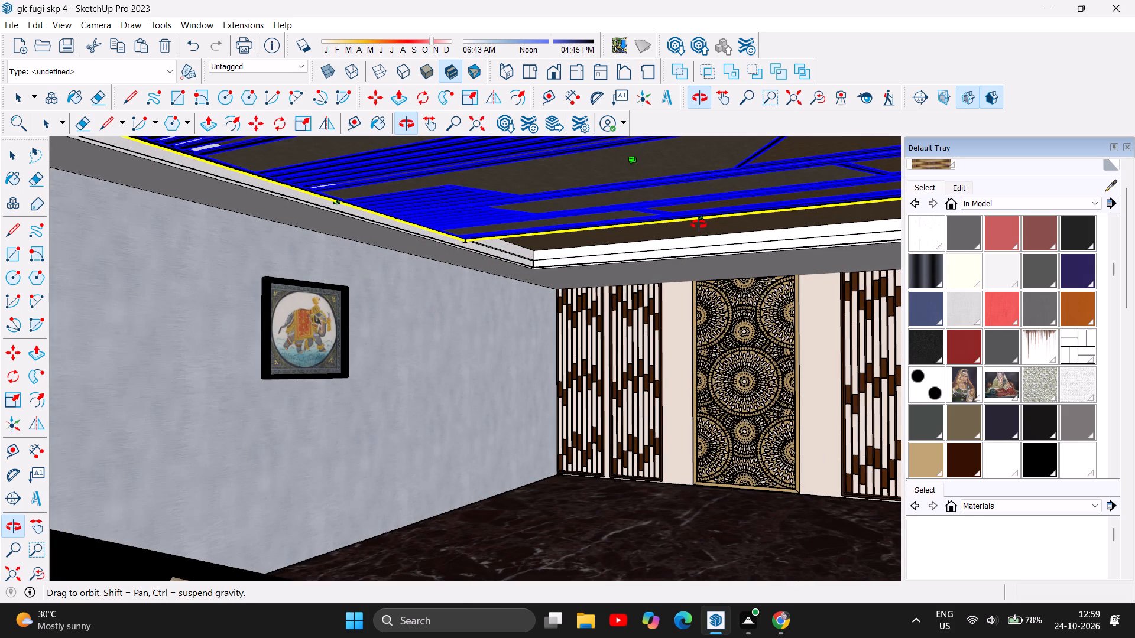
scroll(699, 224, up, 4)
scroll(750, 200, up, 5)
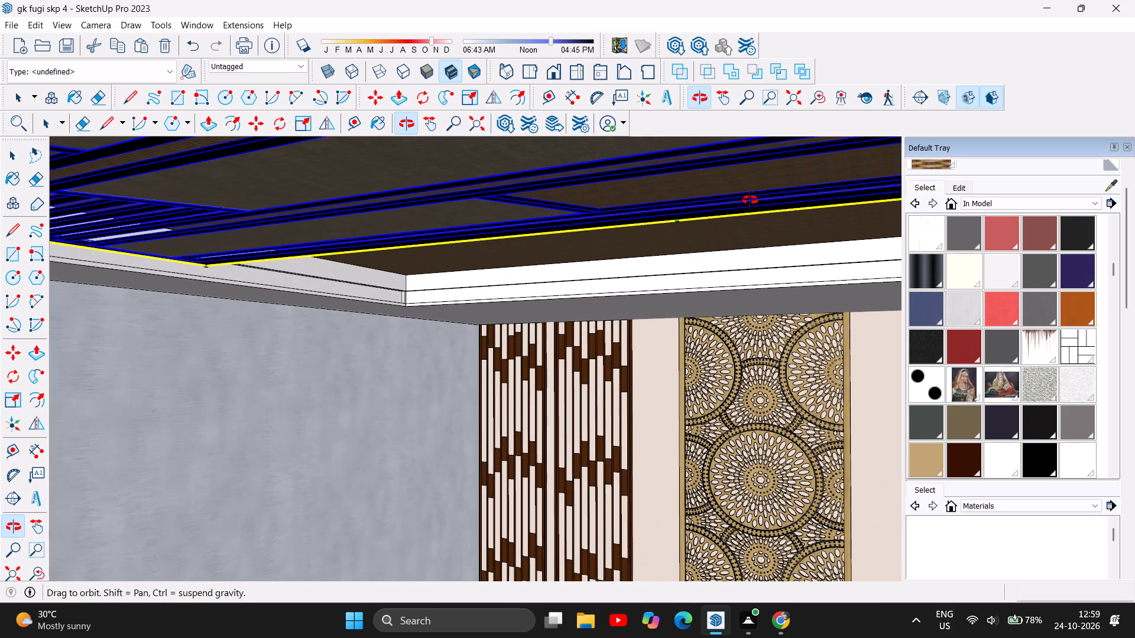
scroll(749, 211, up, 2)
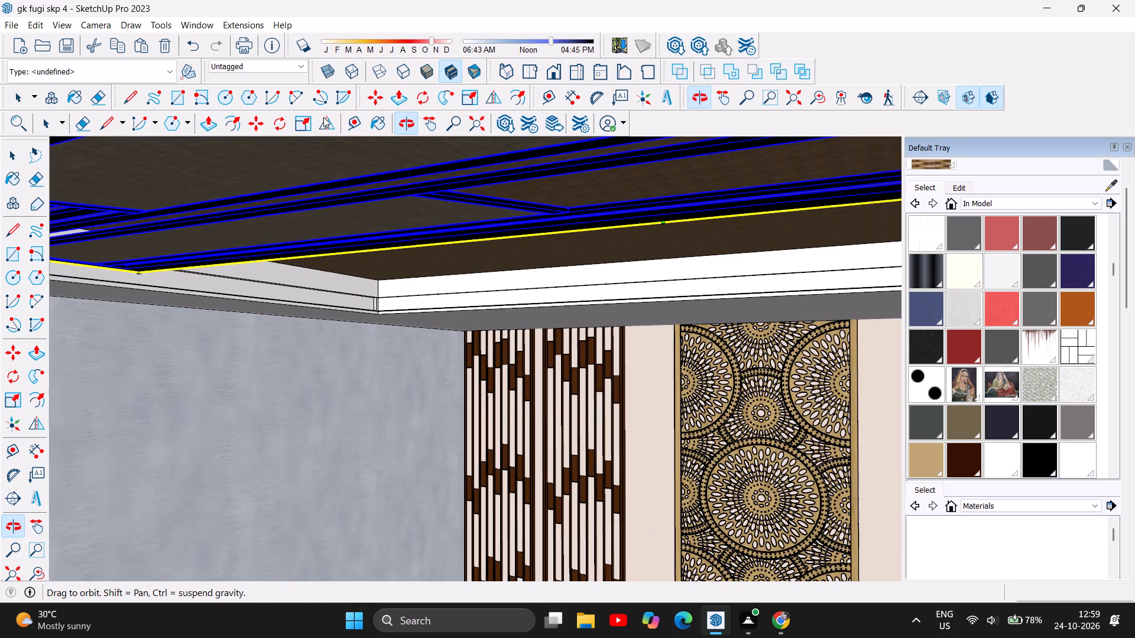
Rescale the slatted panel from its long edge along red and green, by about 1.00 and 0.60, and from its adjacent corner.
click(10, 399)
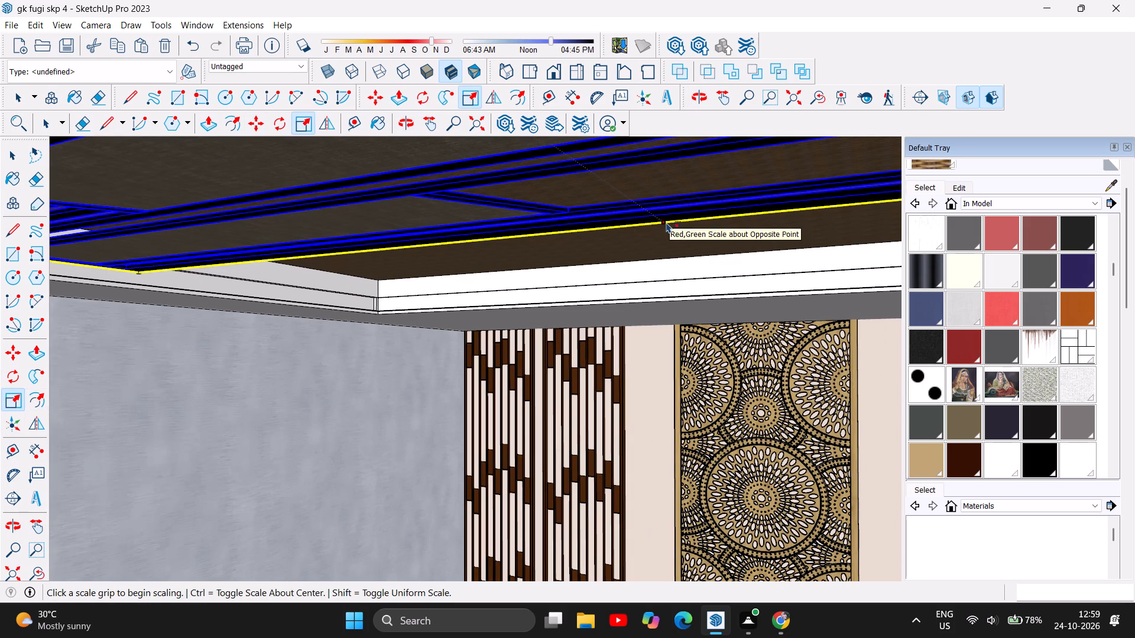
drag(664, 224, 680, 232)
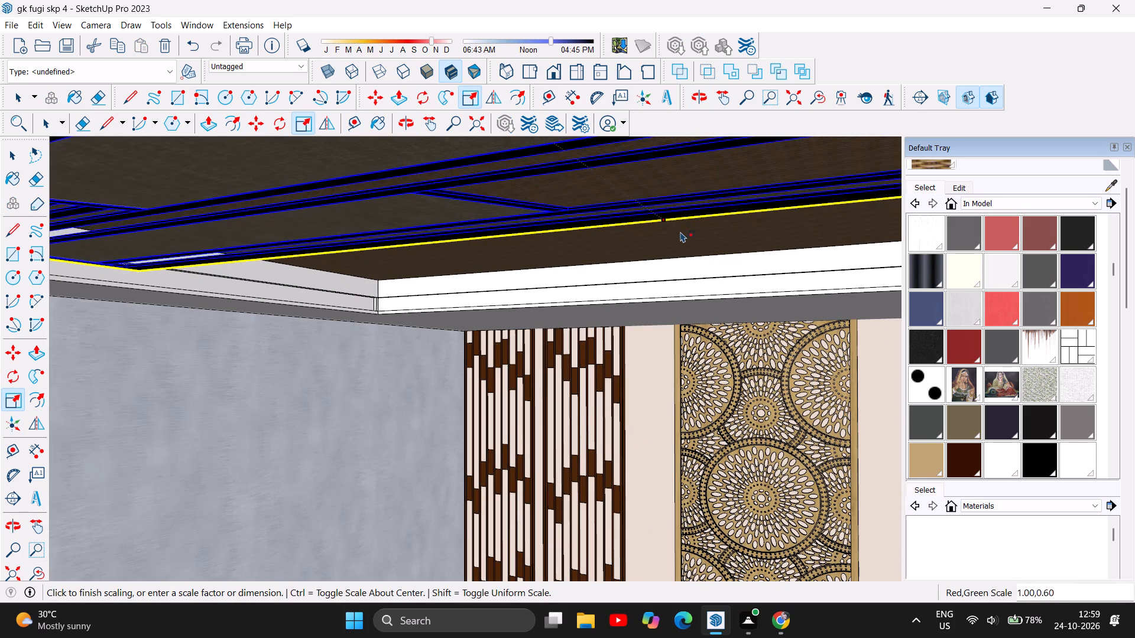
drag(680, 232, 689, 233)
drag(140, 271, 274, 263)
Examine the rescaled slatted panel's edges and corner against the ceiling recess, both close up and from outside the open front.
scroll(505, 300, down, 4)
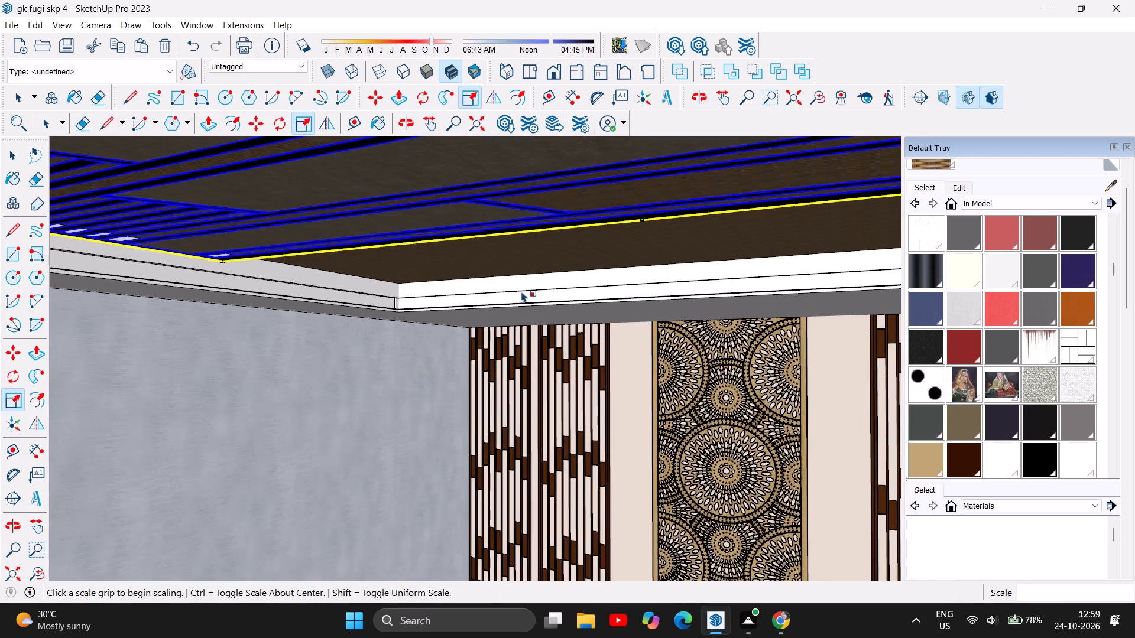
scroll(521, 291, down, 8)
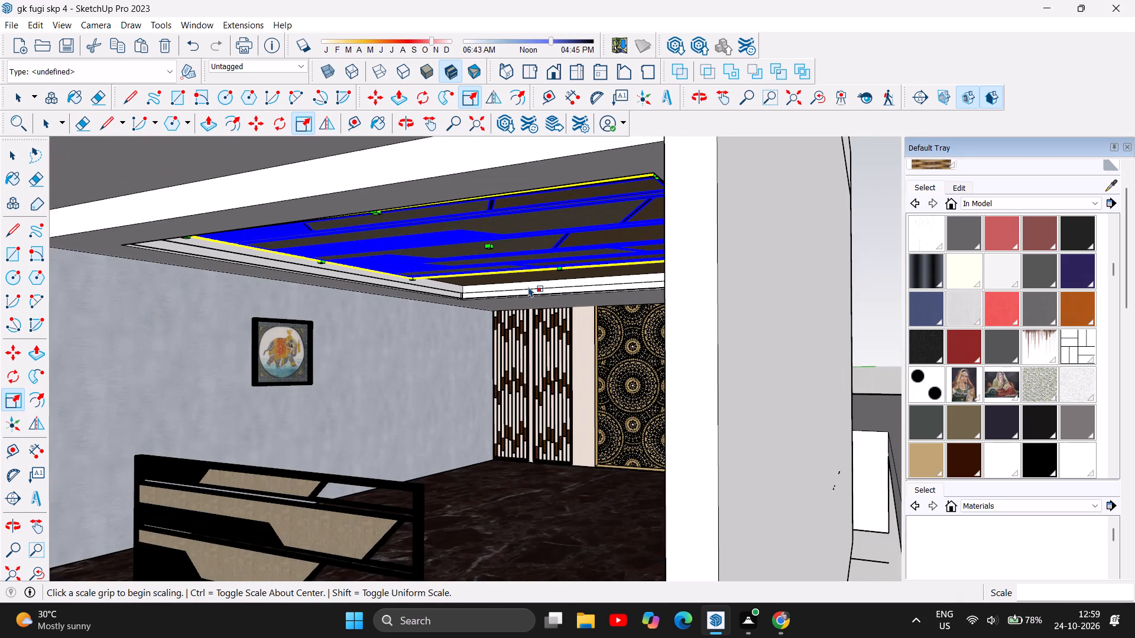
scroll(539, 281, up, 3)
scroll(539, 281, down, 1)
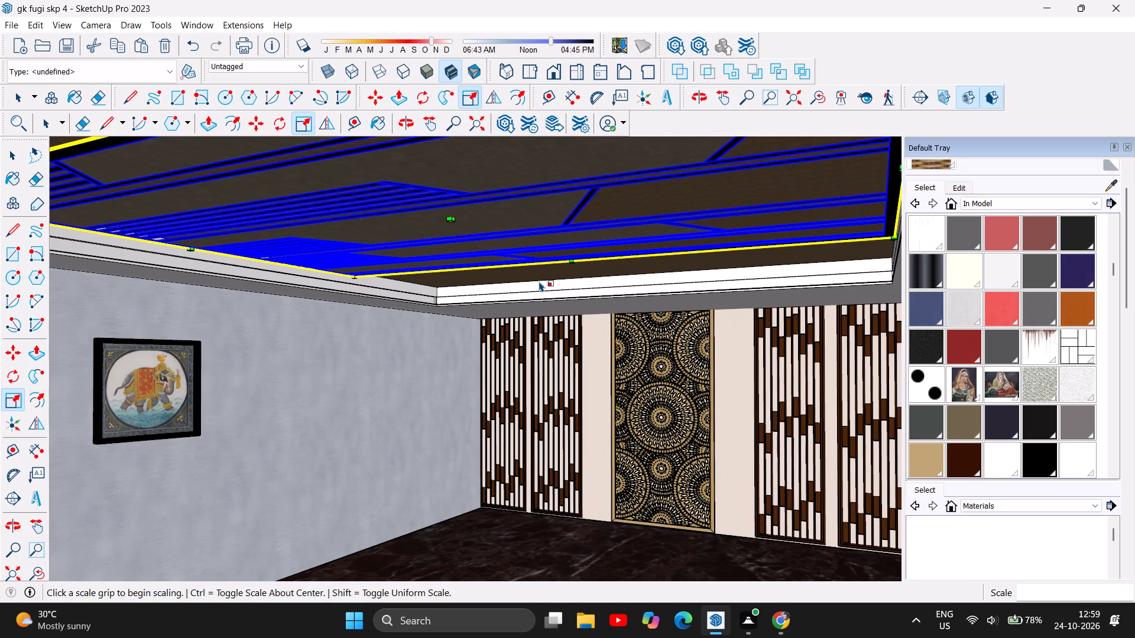
scroll(539, 281, down, 3)
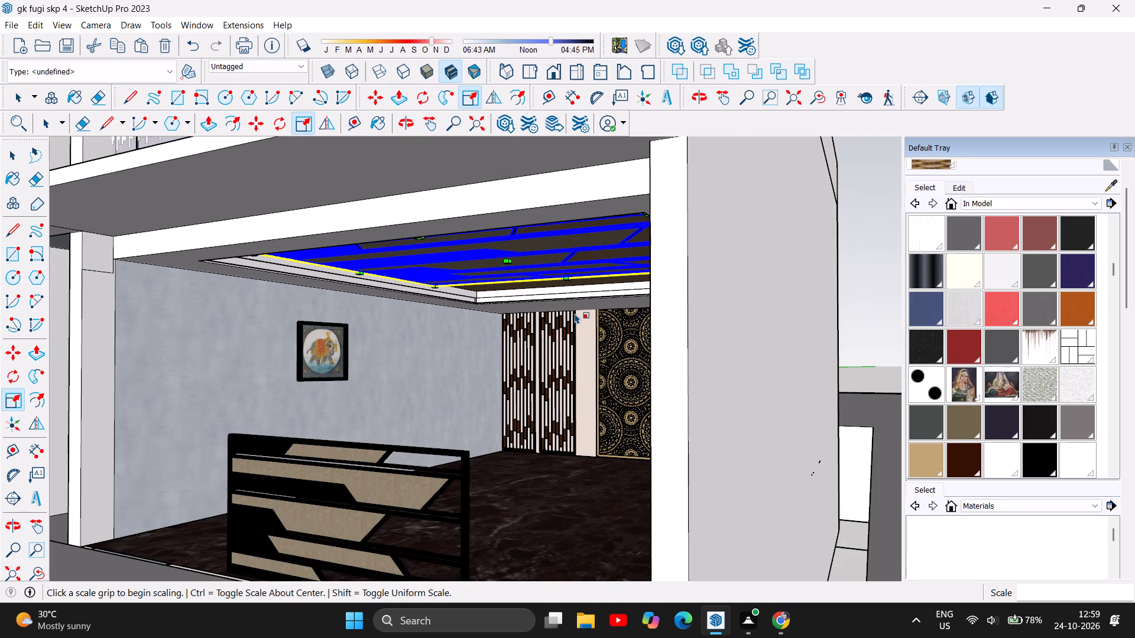
scroll(549, 332, up, 6)
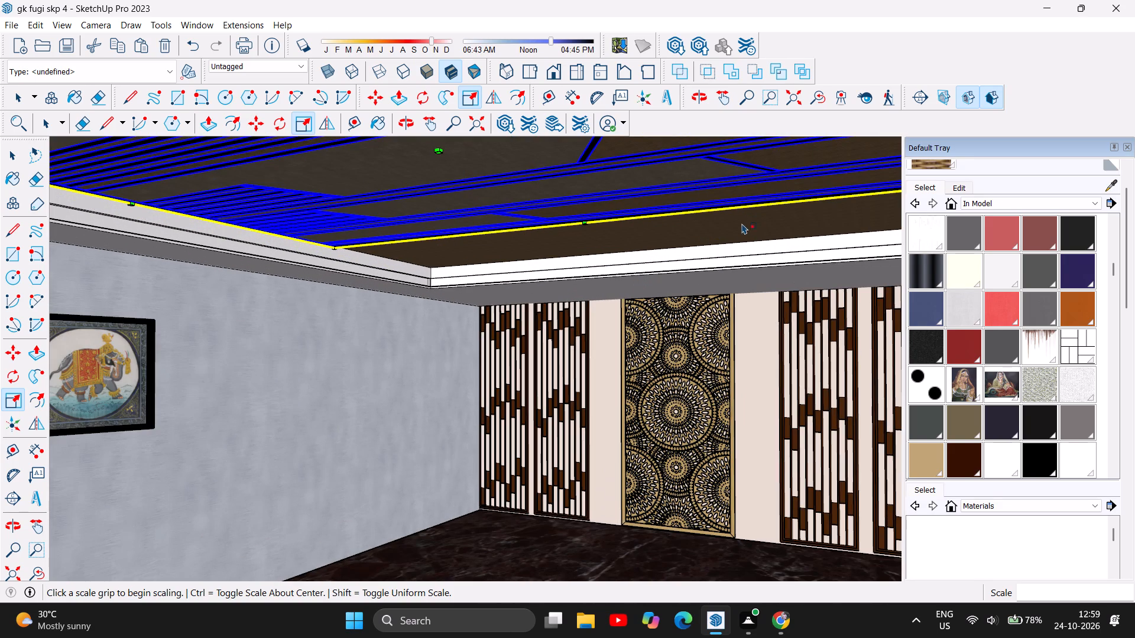
scroll(113, 321, down, 2)
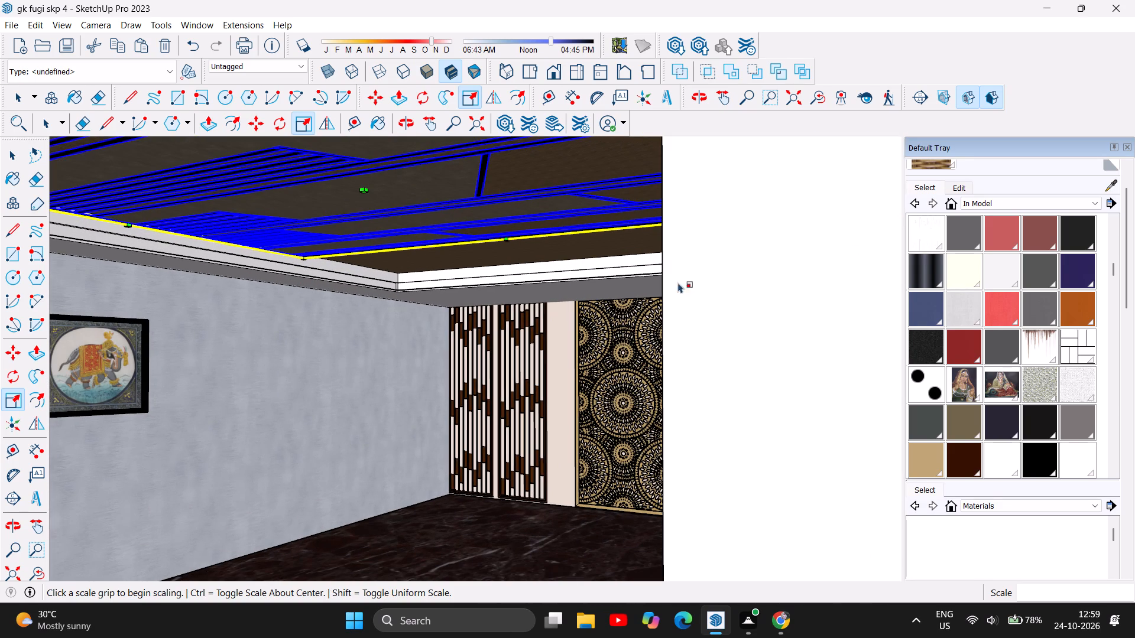
click(404, 120)
drag(449, 328, 502, 324)
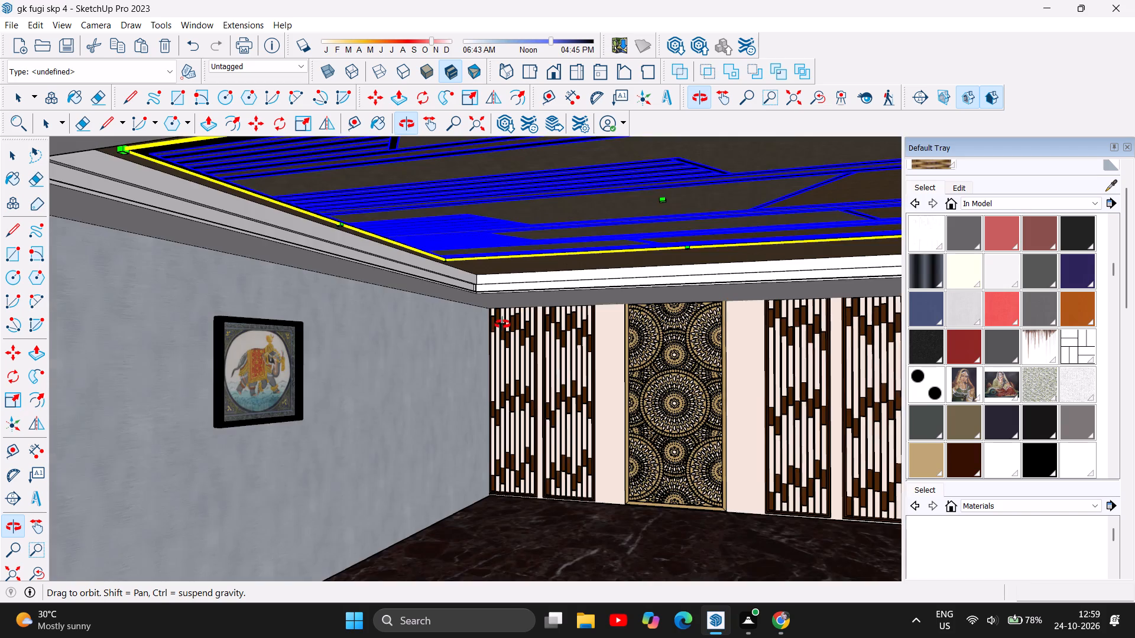
drag(502, 324, 478, 311)
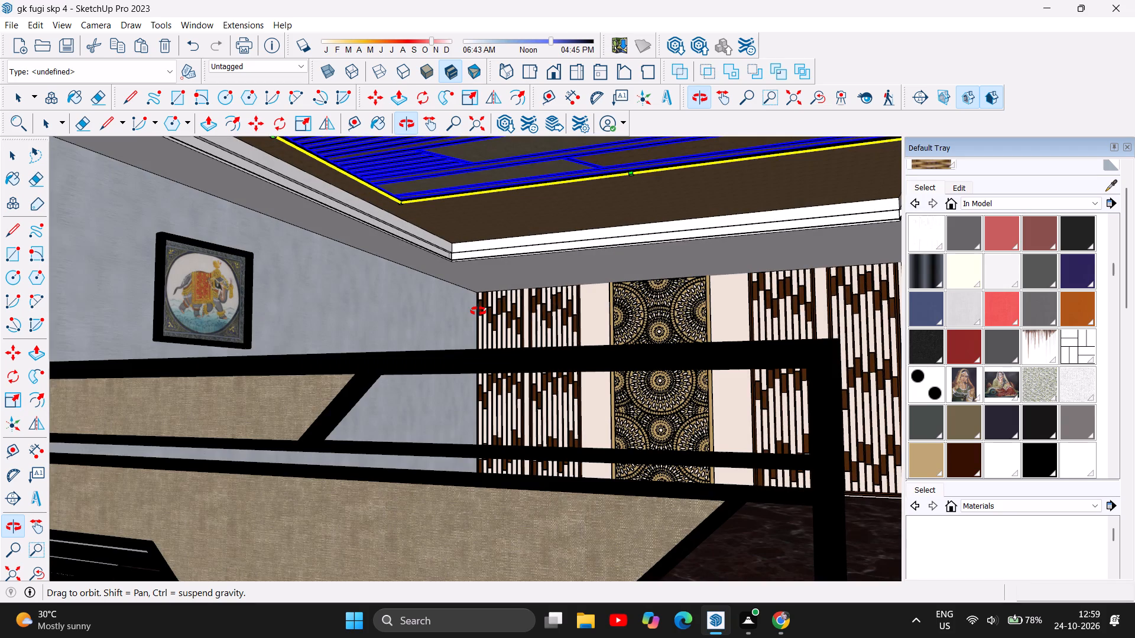
drag(478, 311, 476, 321)
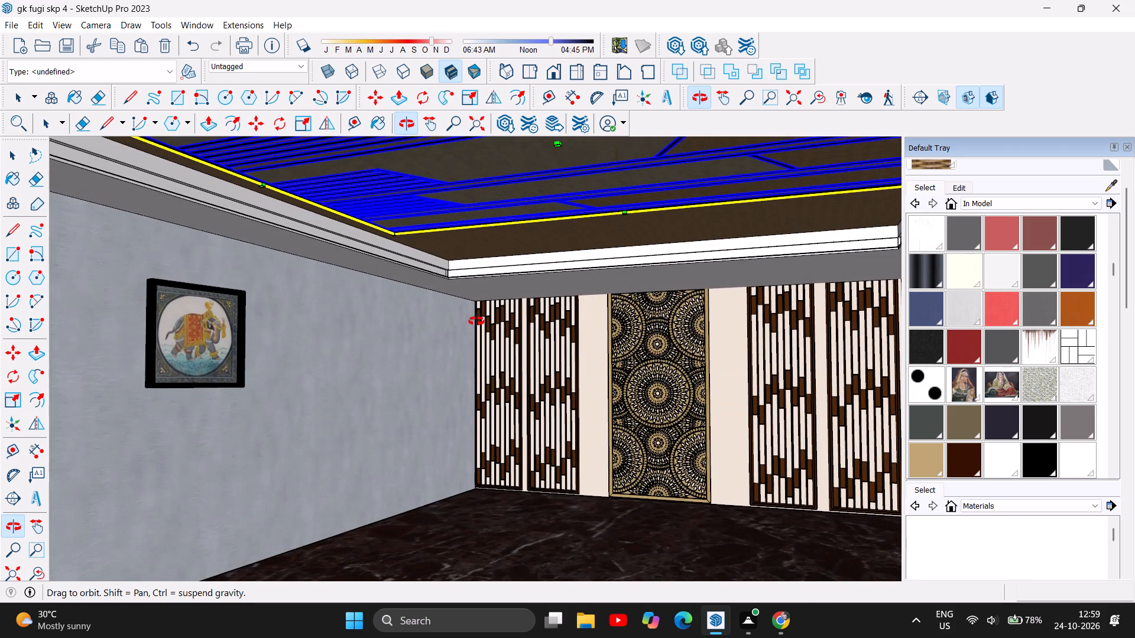
scroll(476, 321, down, 5)
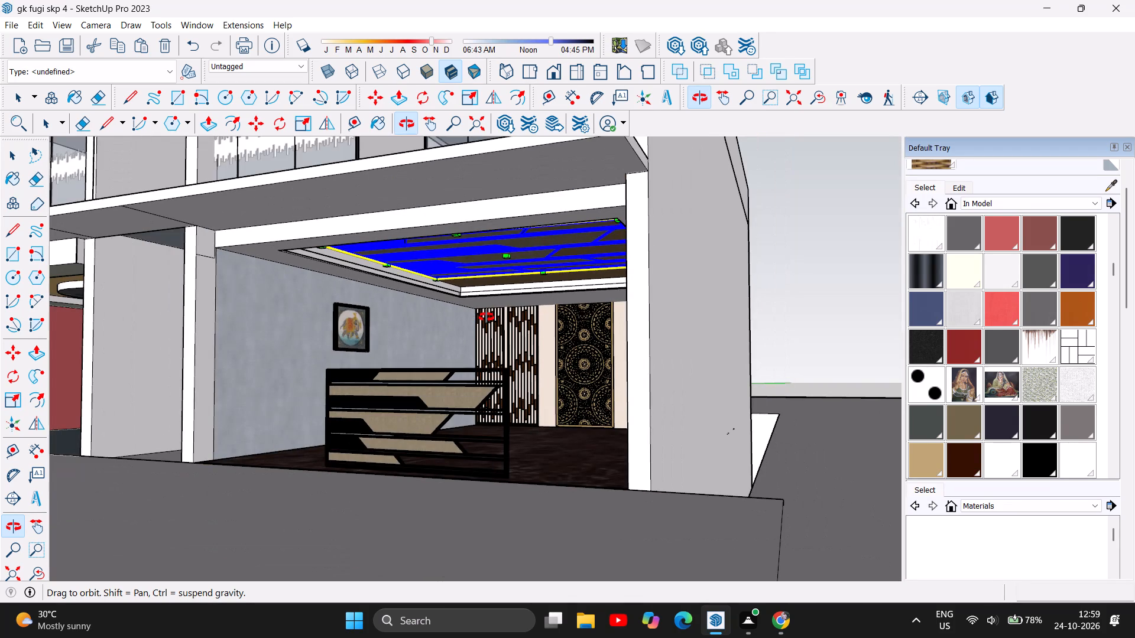
Leave the Scale tool and deselect the slatted panel.
key(Escape)
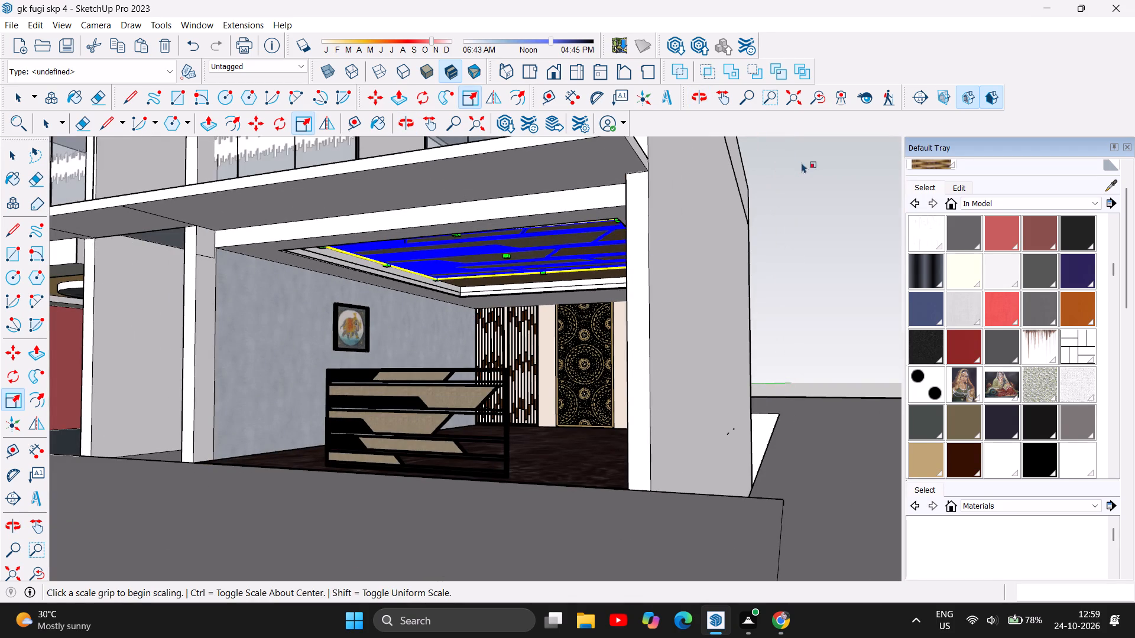
click(10, 152)
click(851, 233)
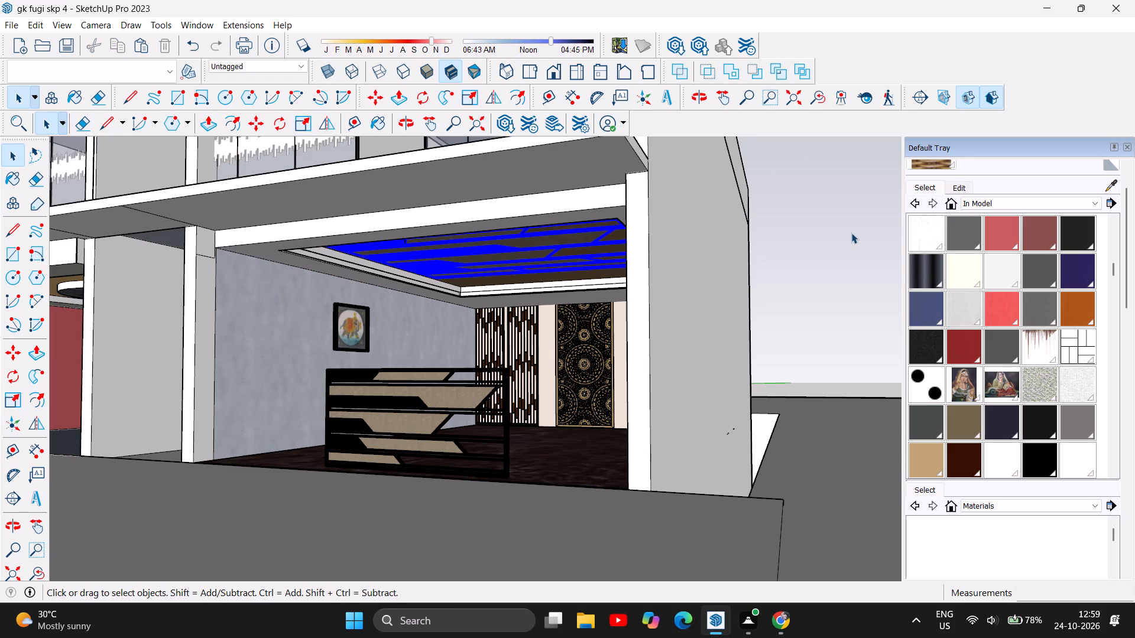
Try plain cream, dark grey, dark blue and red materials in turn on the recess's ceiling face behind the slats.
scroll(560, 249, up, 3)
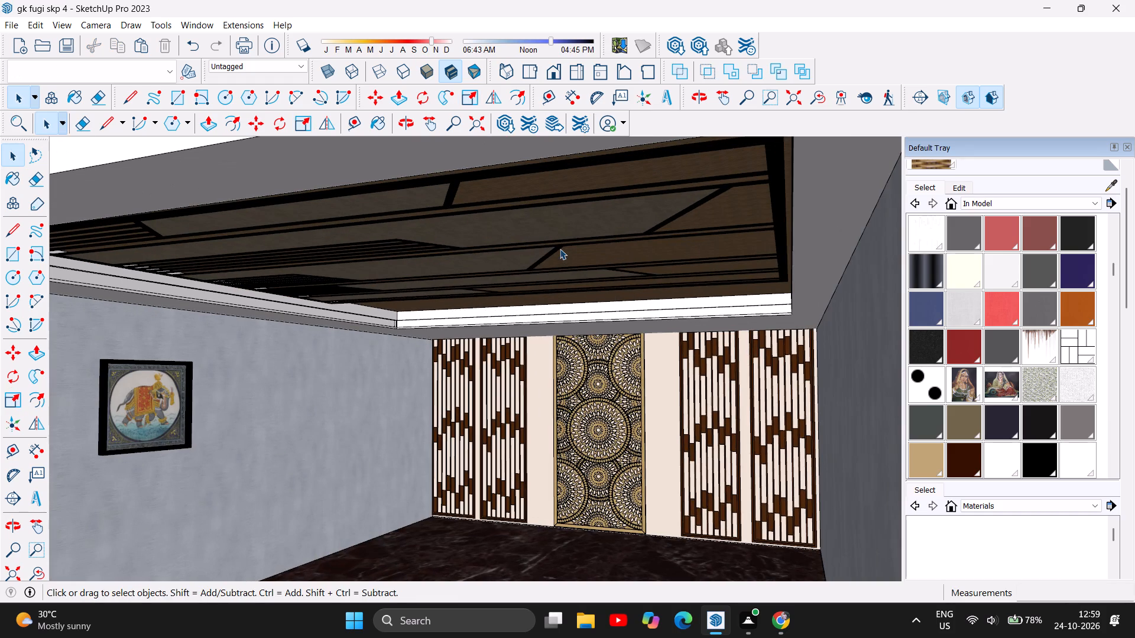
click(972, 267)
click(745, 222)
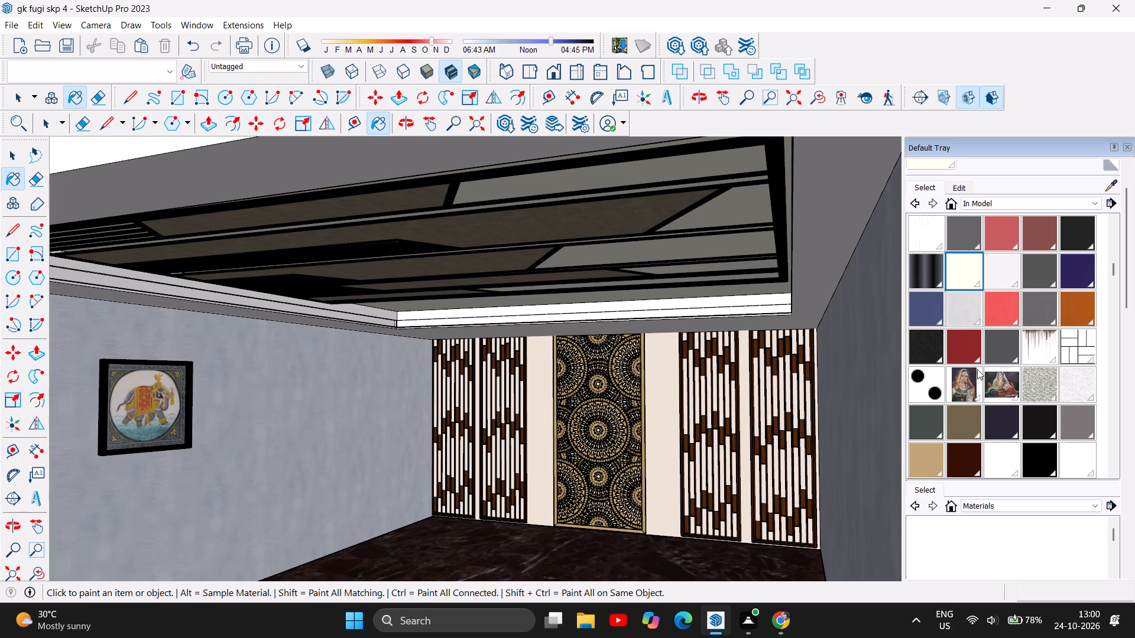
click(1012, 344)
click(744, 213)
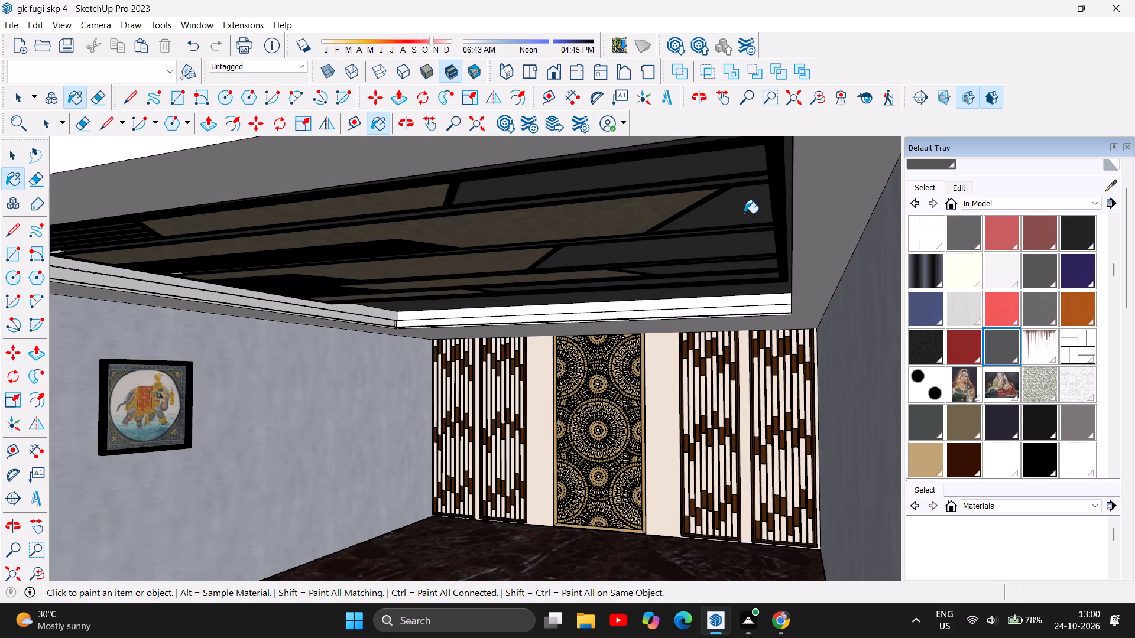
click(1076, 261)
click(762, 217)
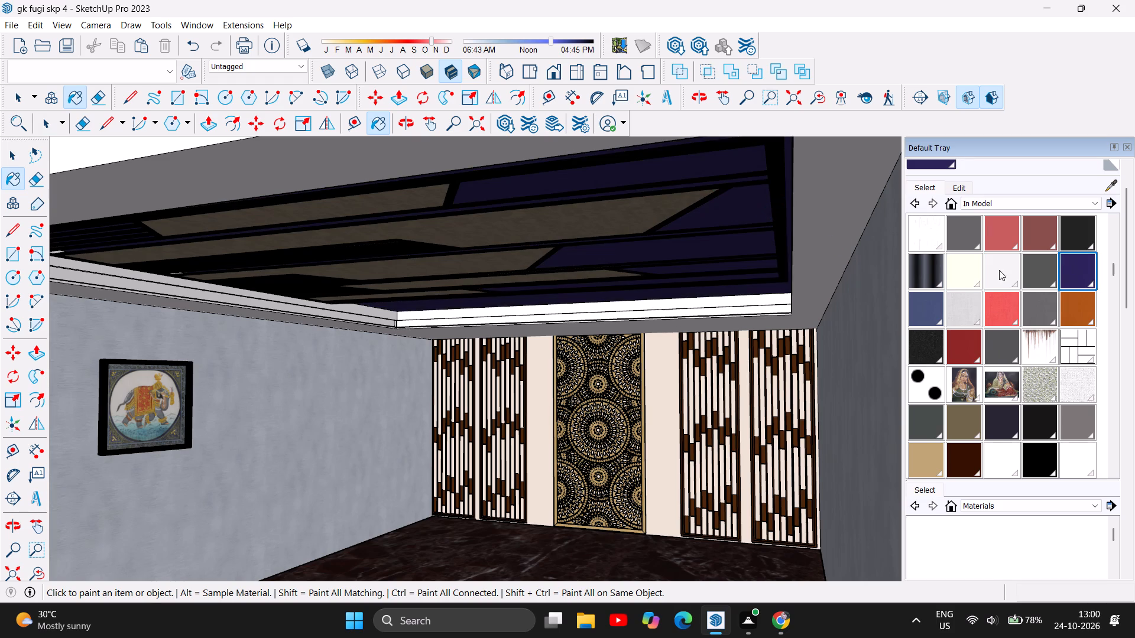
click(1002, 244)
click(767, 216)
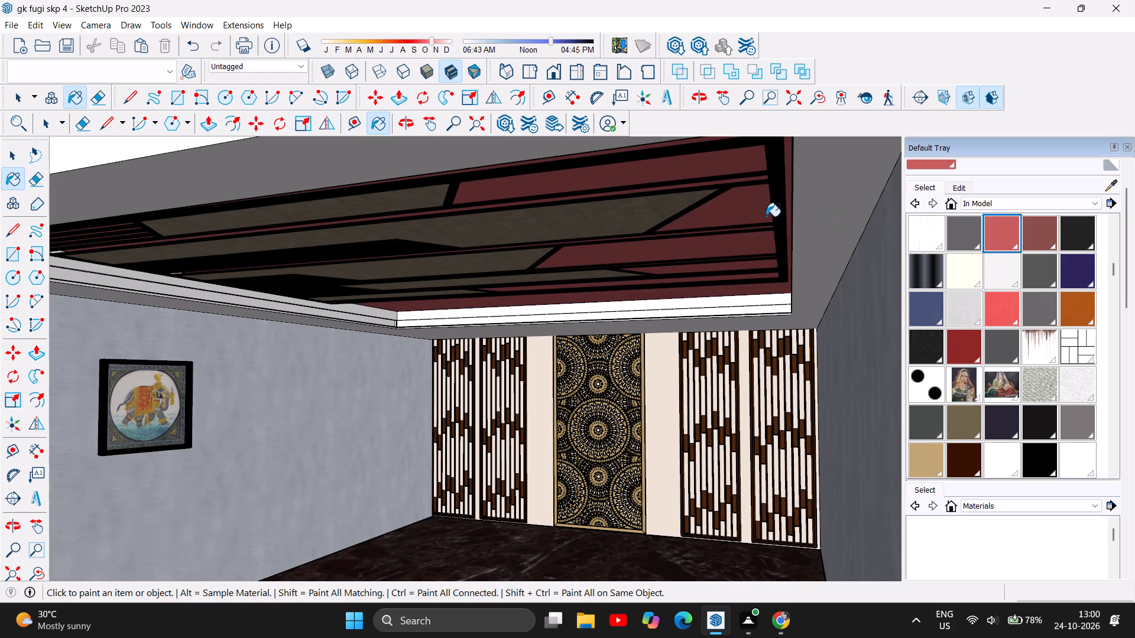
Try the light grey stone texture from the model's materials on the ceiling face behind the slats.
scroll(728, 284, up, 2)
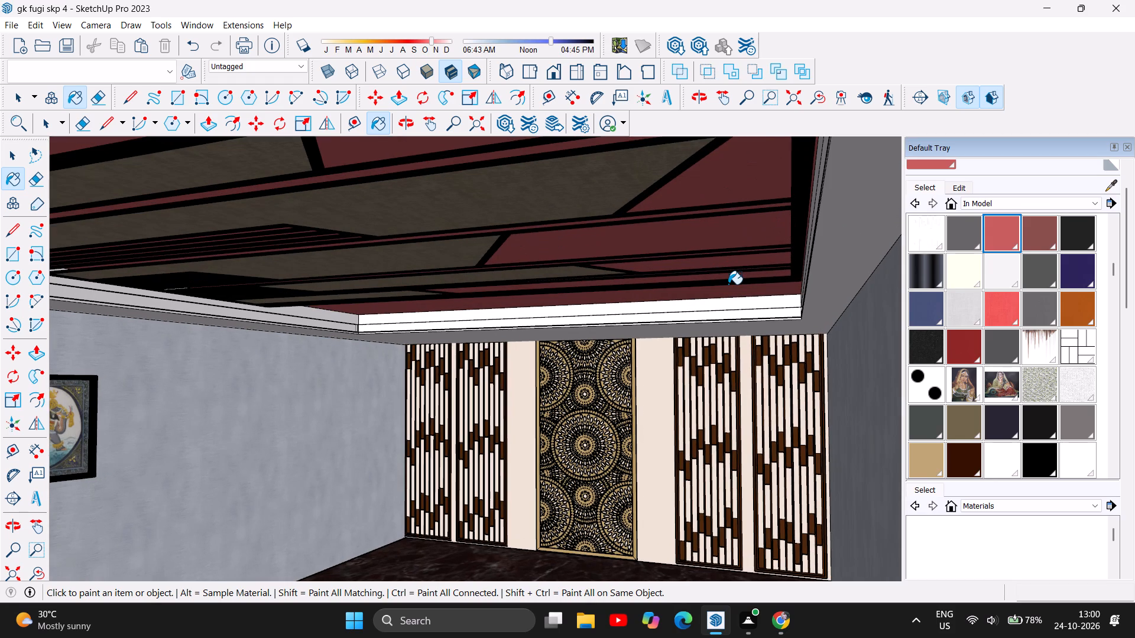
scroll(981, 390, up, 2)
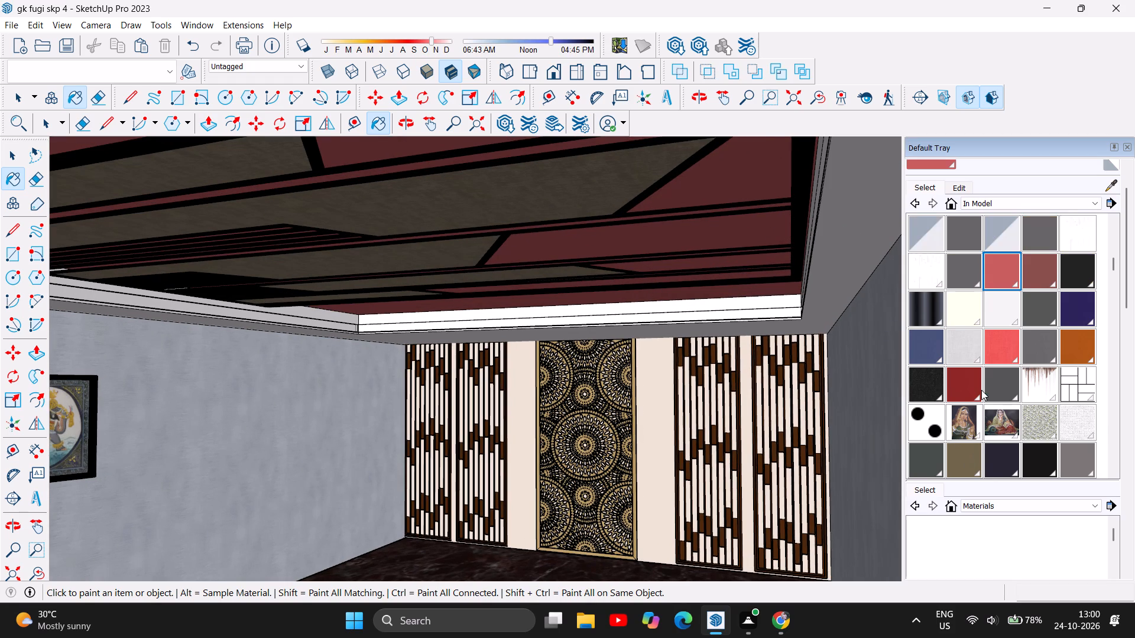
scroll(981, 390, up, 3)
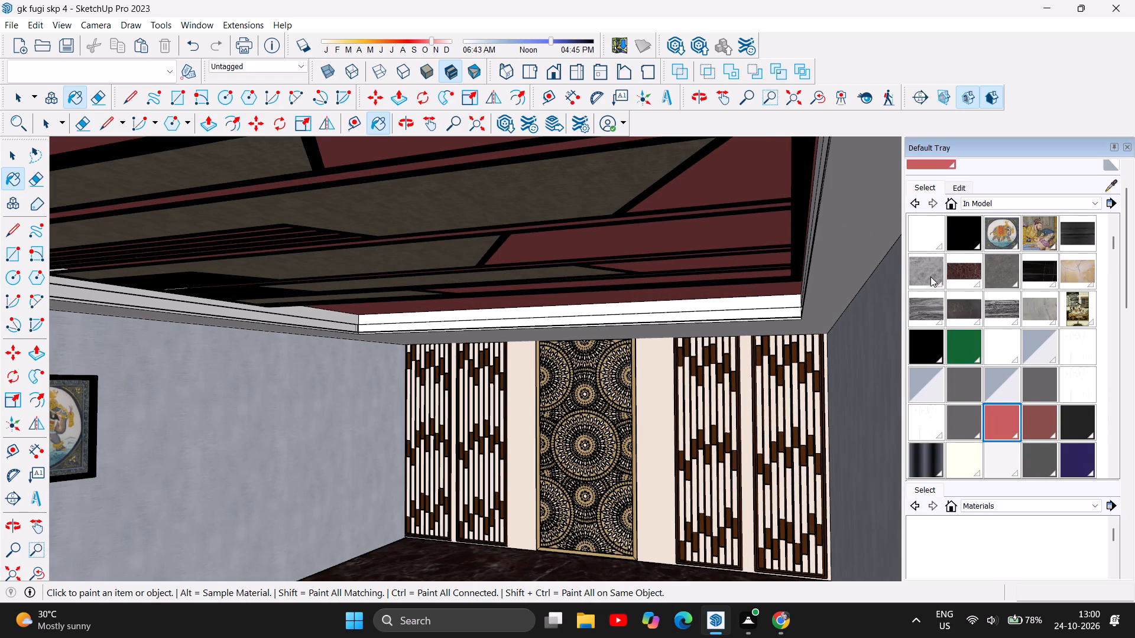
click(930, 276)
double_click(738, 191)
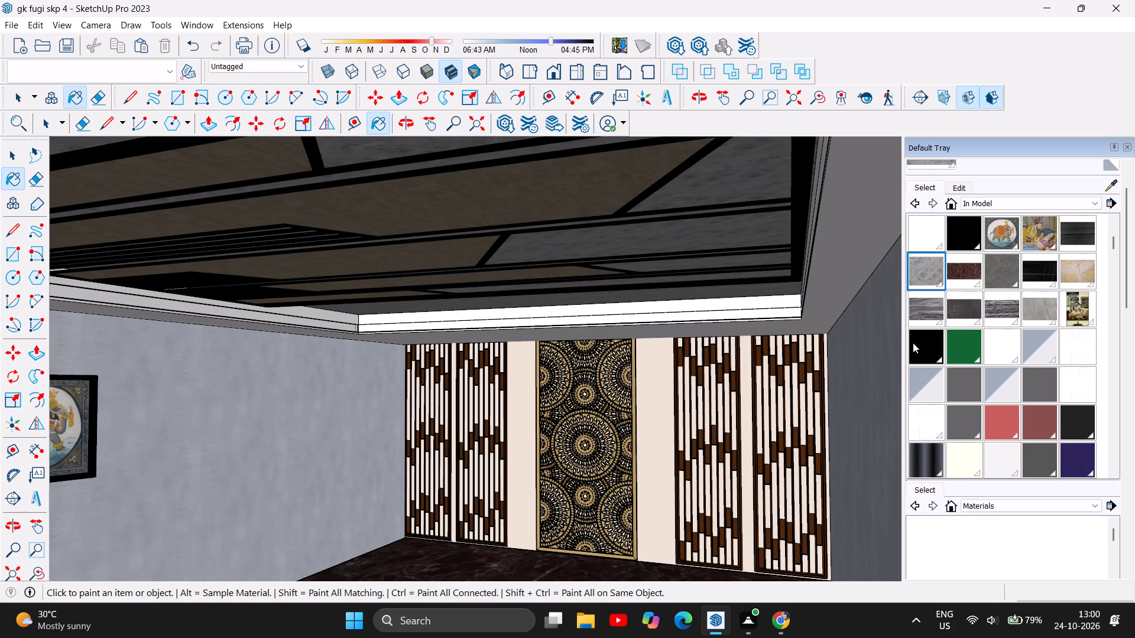
Paint the recess's ceiling face behind the slats with the beige marble texture from the model's materials.
scroll(1008, 379, up, 3)
click(1078, 306)
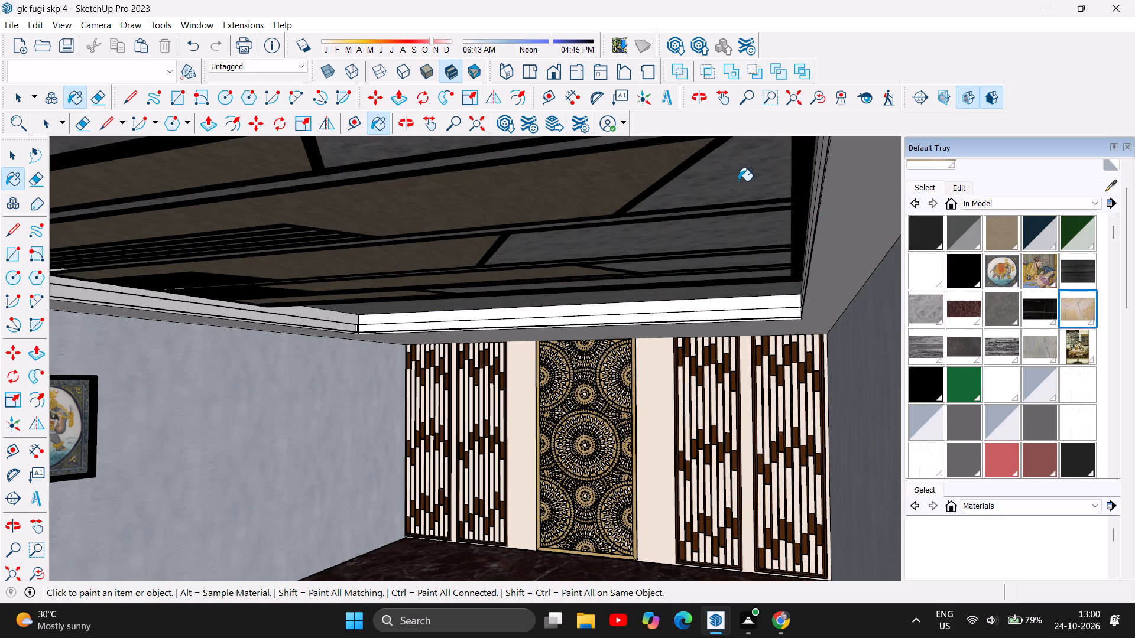
click(738, 180)
scroll(1032, 341, up, 3)
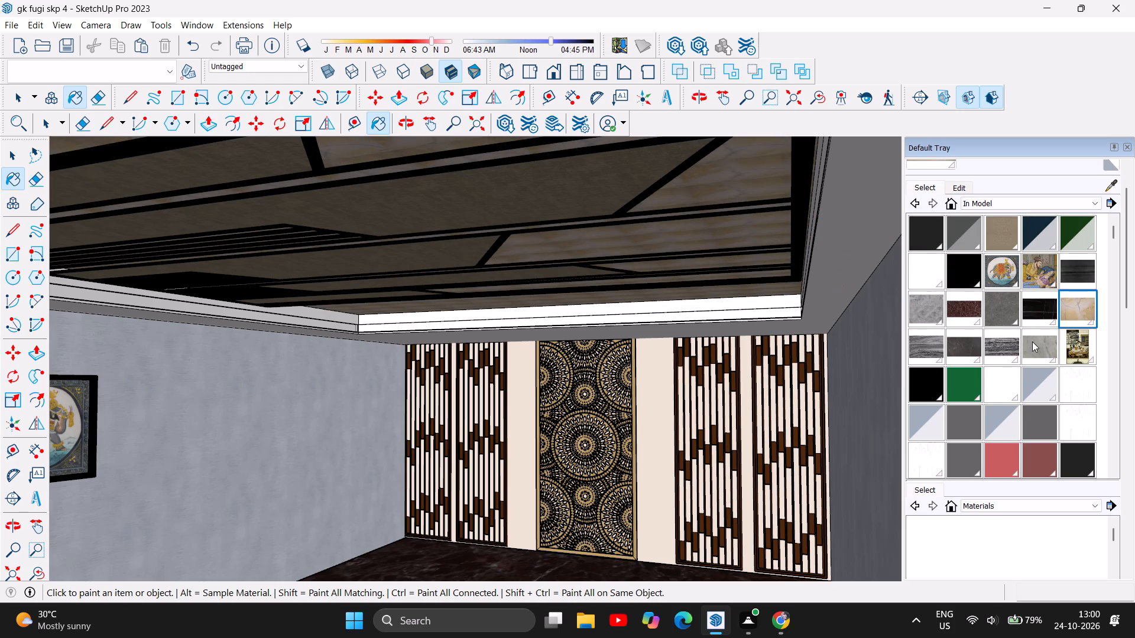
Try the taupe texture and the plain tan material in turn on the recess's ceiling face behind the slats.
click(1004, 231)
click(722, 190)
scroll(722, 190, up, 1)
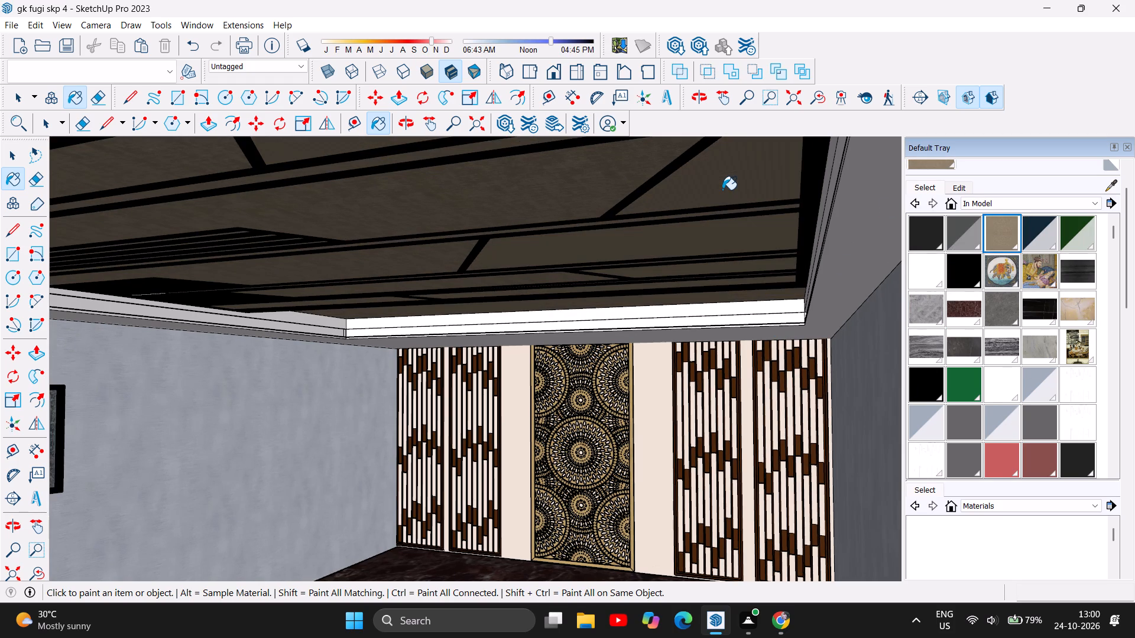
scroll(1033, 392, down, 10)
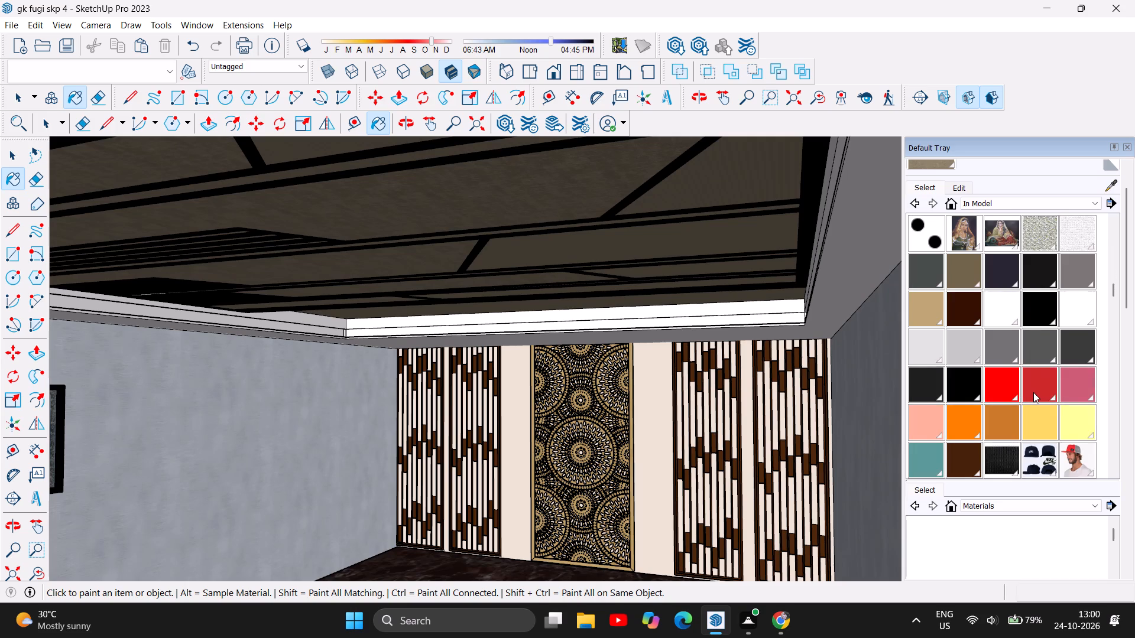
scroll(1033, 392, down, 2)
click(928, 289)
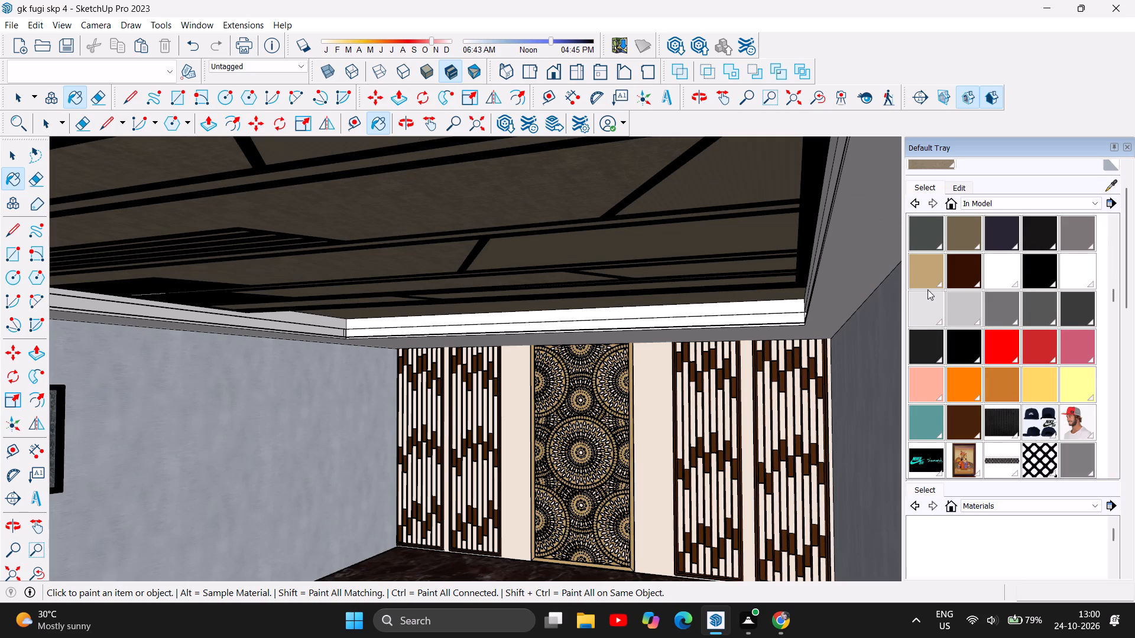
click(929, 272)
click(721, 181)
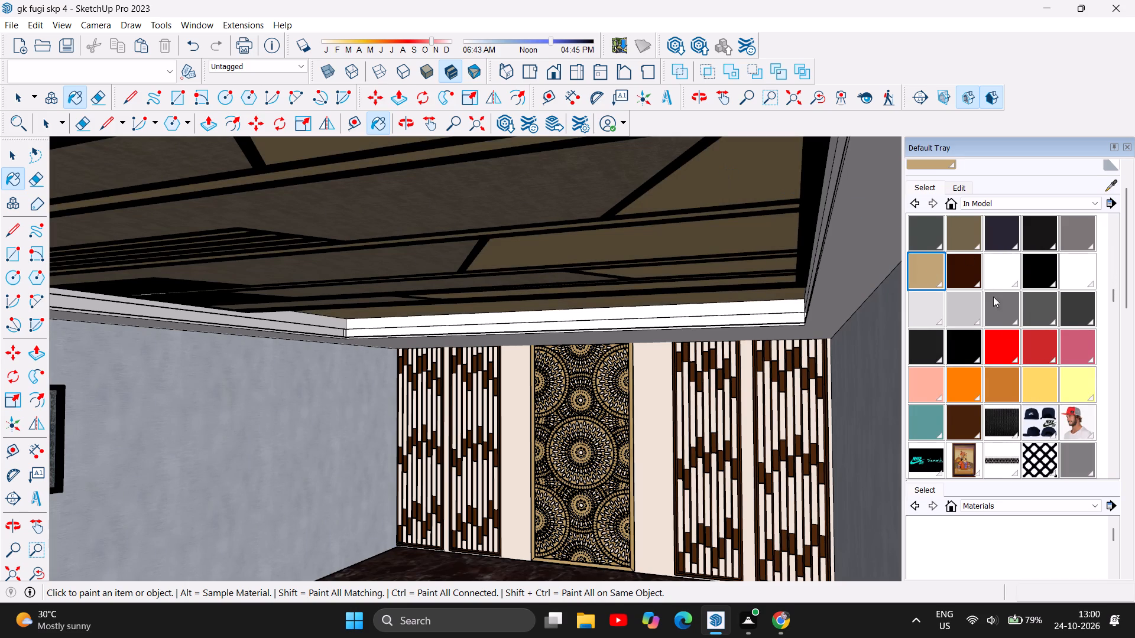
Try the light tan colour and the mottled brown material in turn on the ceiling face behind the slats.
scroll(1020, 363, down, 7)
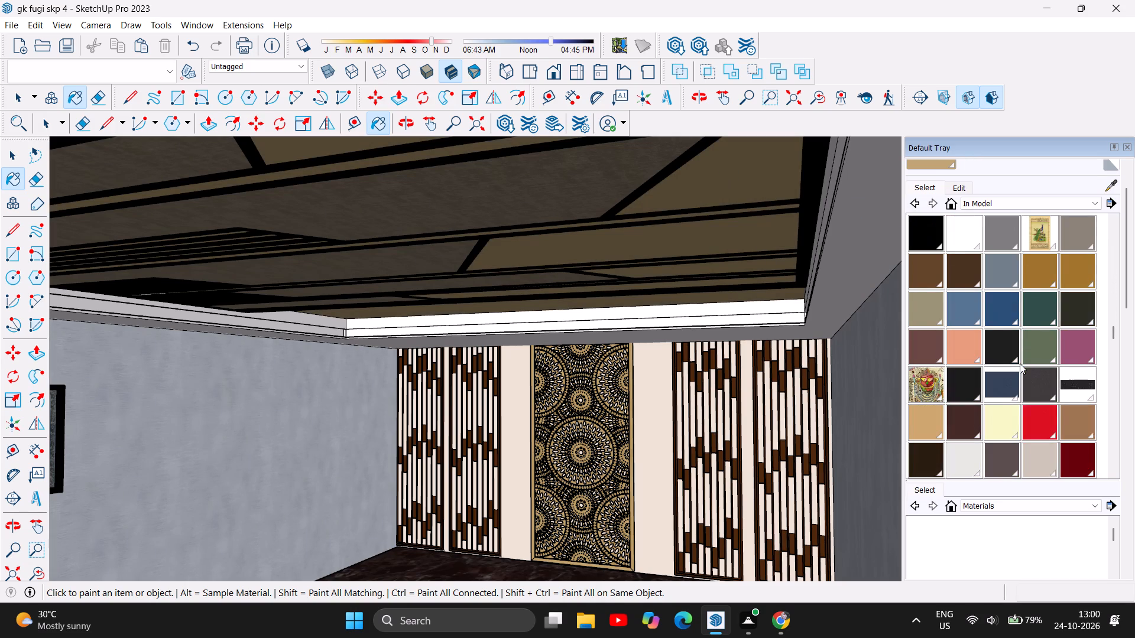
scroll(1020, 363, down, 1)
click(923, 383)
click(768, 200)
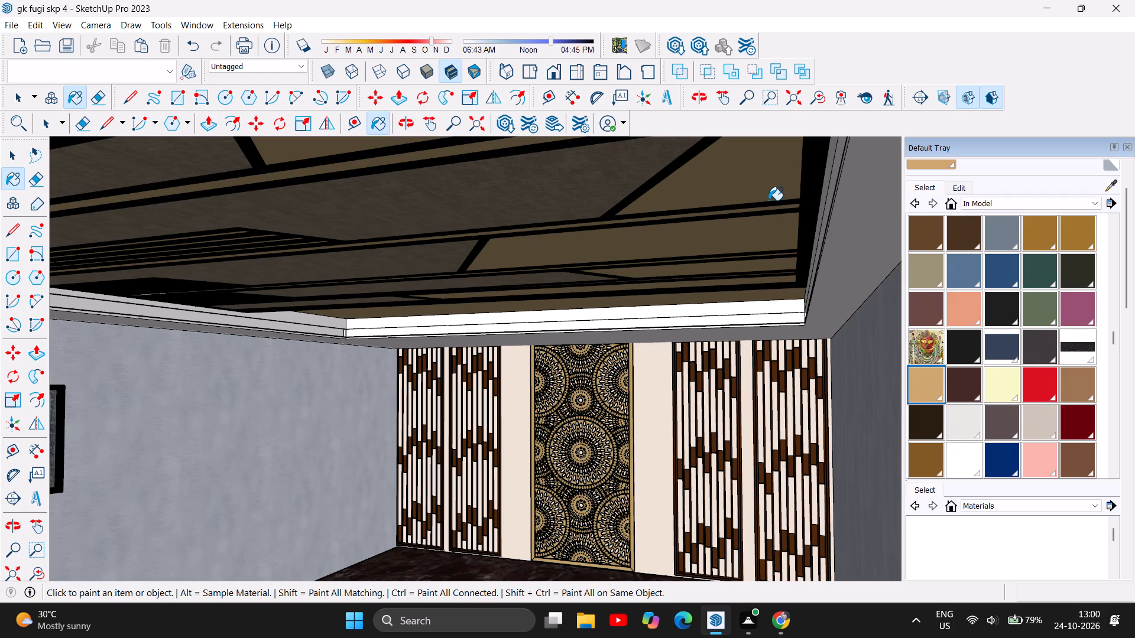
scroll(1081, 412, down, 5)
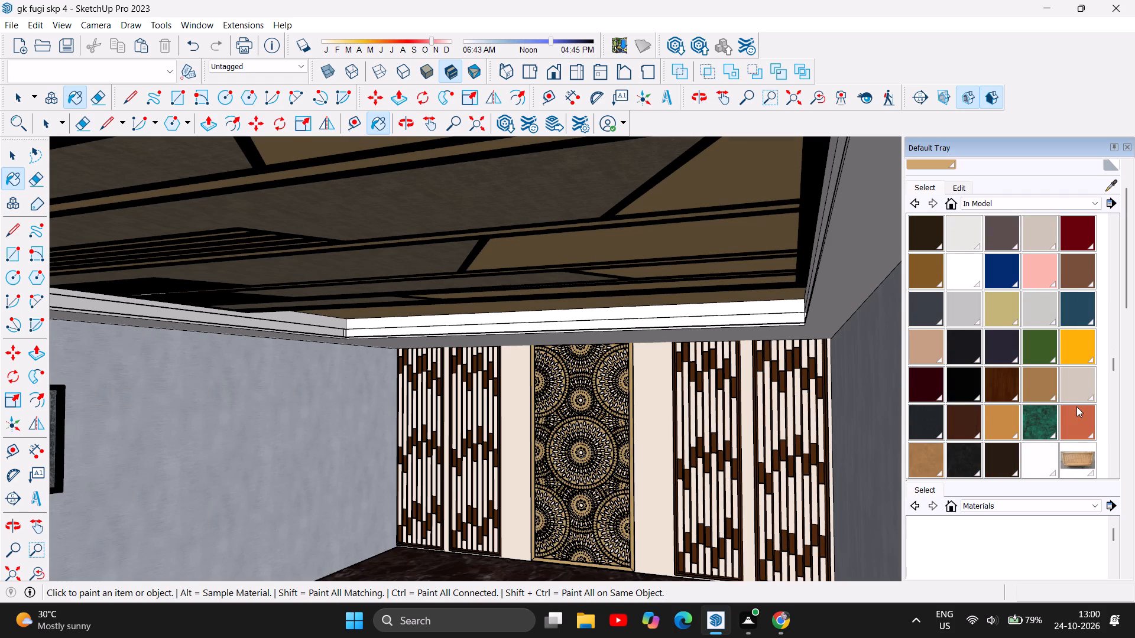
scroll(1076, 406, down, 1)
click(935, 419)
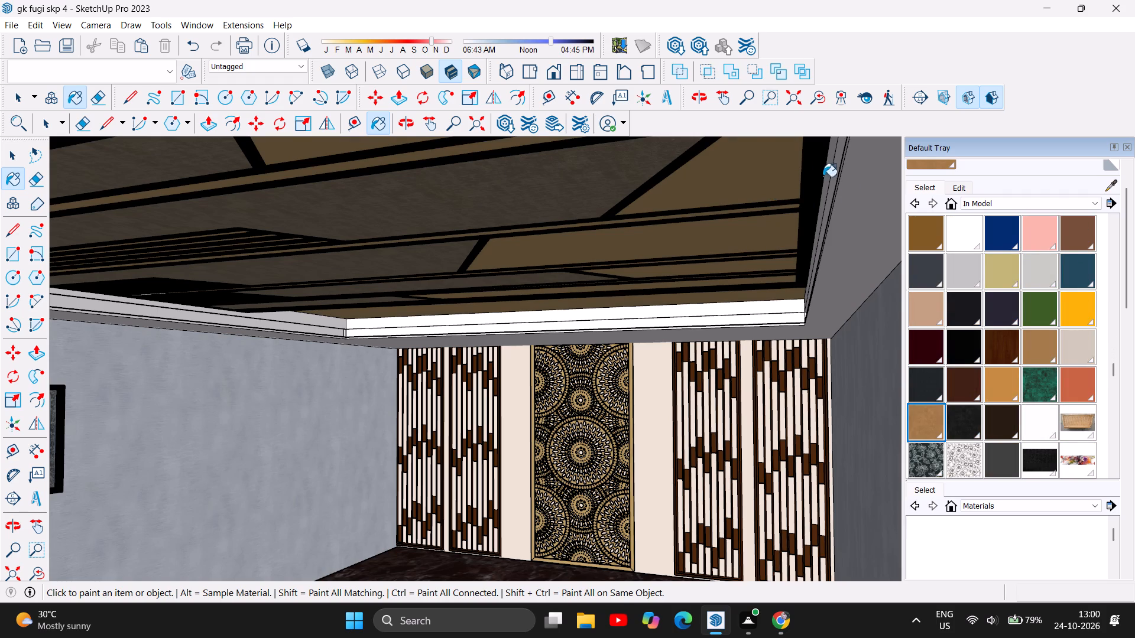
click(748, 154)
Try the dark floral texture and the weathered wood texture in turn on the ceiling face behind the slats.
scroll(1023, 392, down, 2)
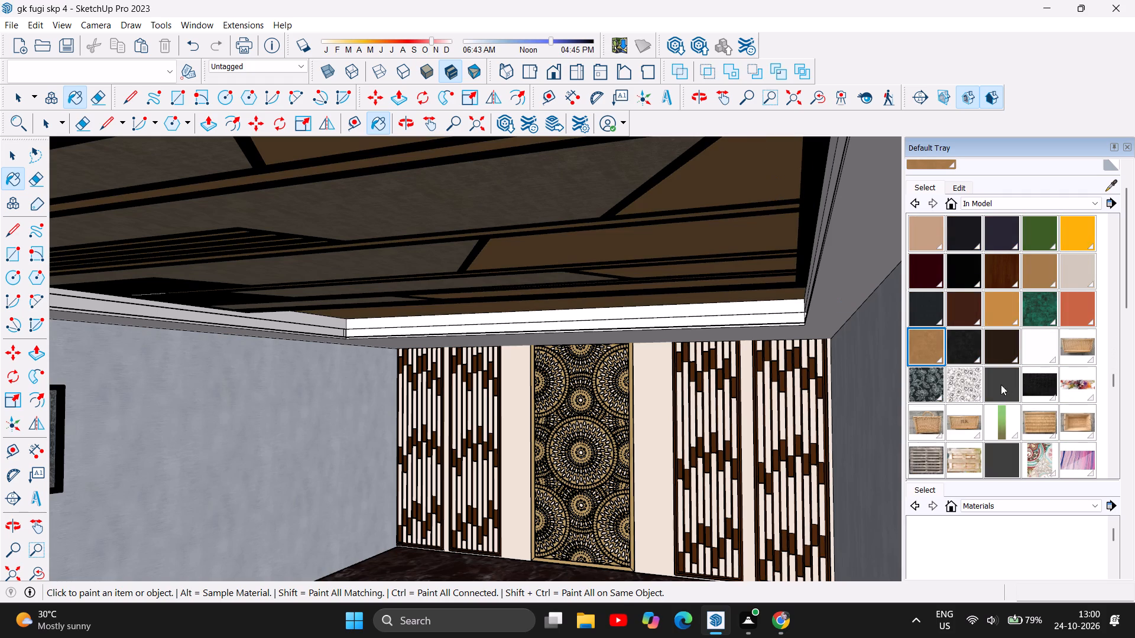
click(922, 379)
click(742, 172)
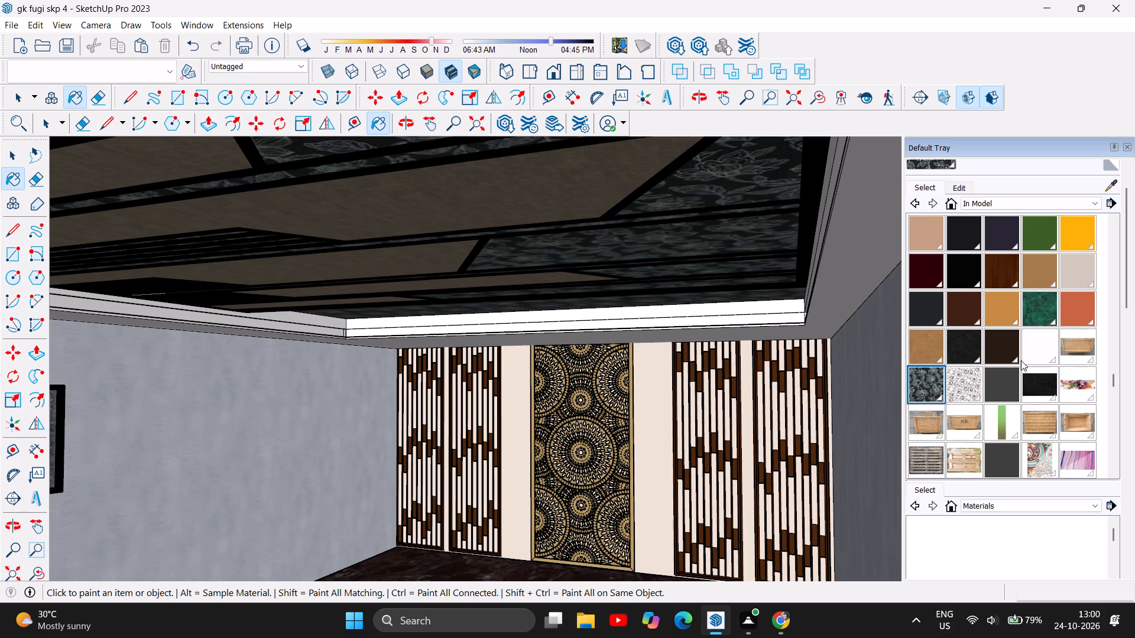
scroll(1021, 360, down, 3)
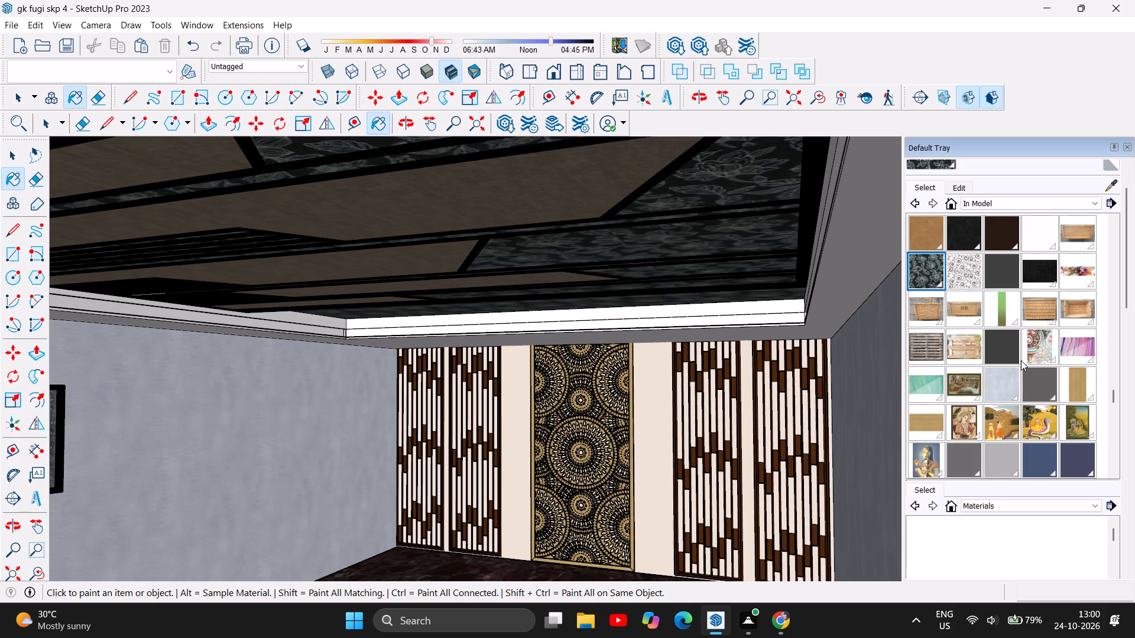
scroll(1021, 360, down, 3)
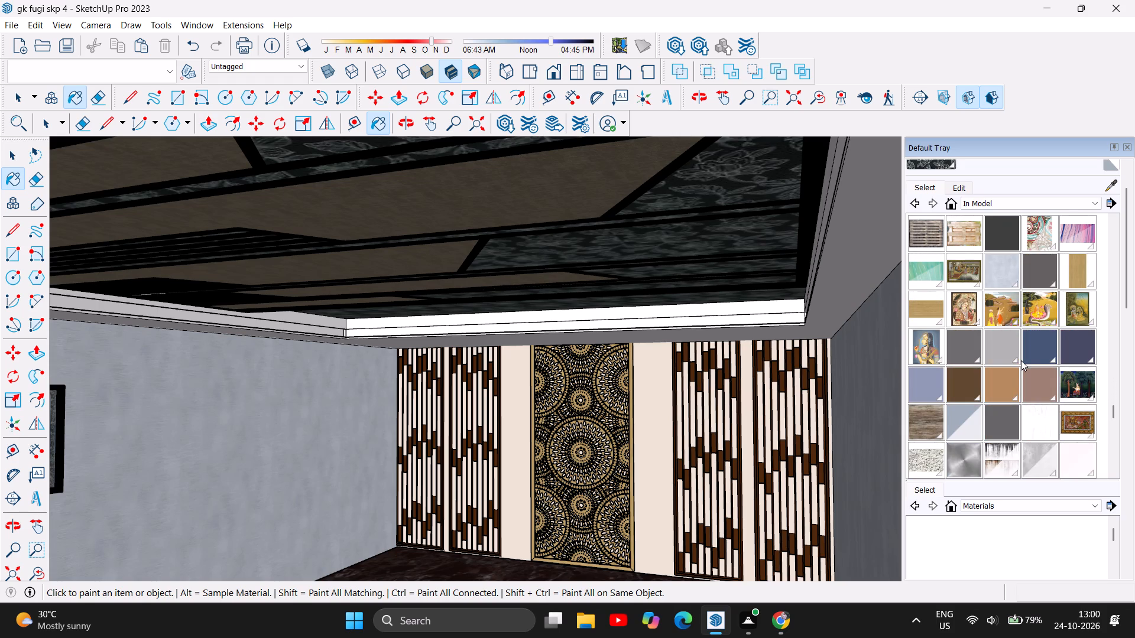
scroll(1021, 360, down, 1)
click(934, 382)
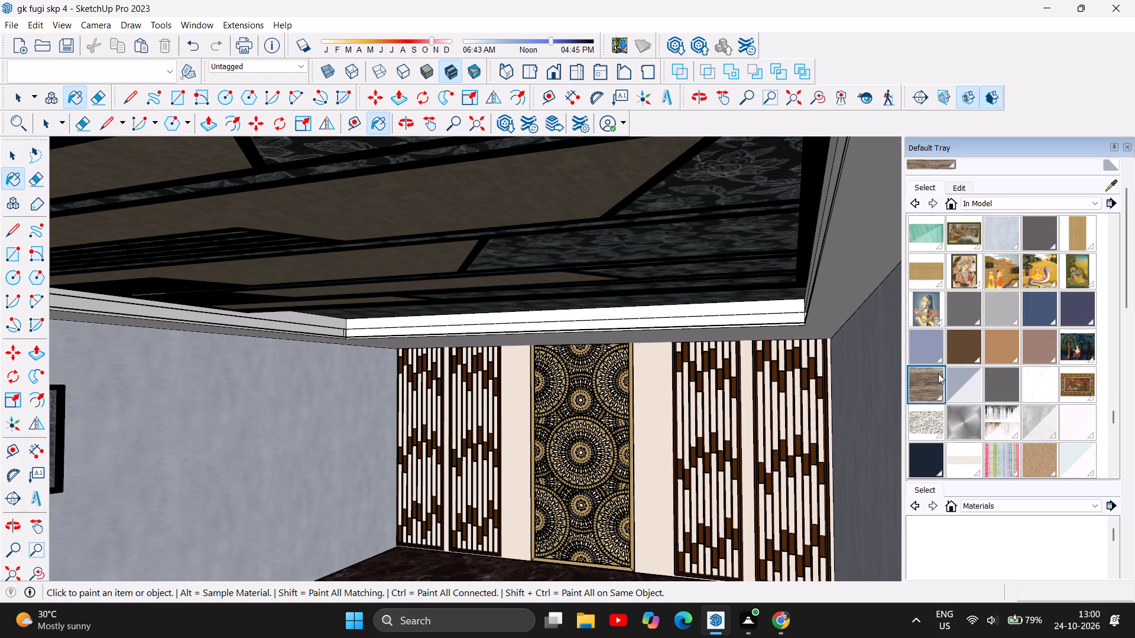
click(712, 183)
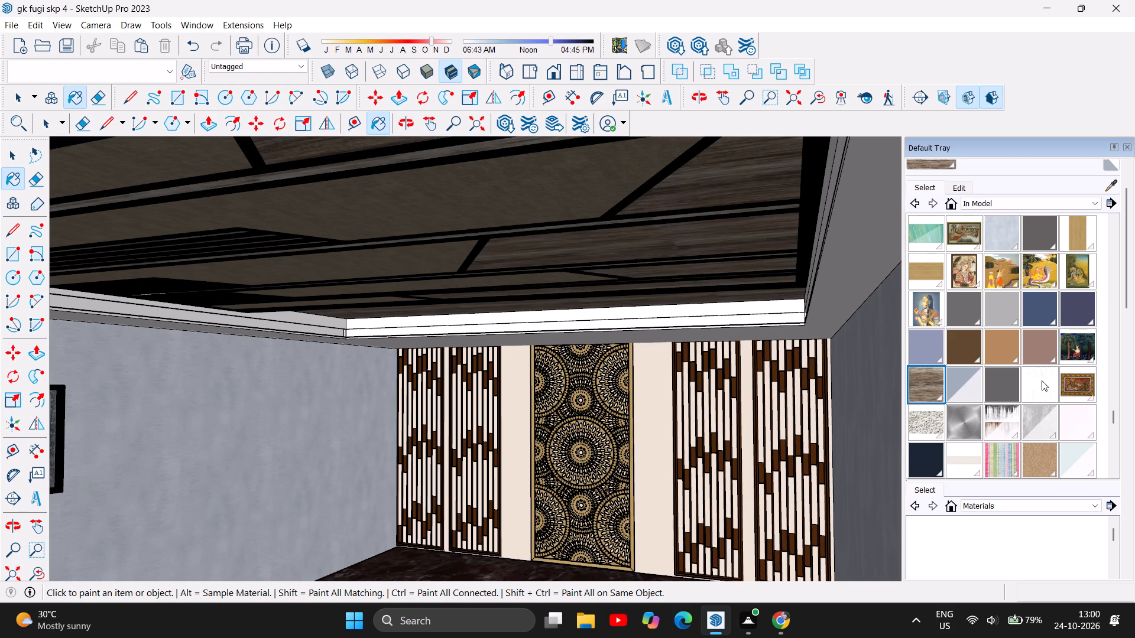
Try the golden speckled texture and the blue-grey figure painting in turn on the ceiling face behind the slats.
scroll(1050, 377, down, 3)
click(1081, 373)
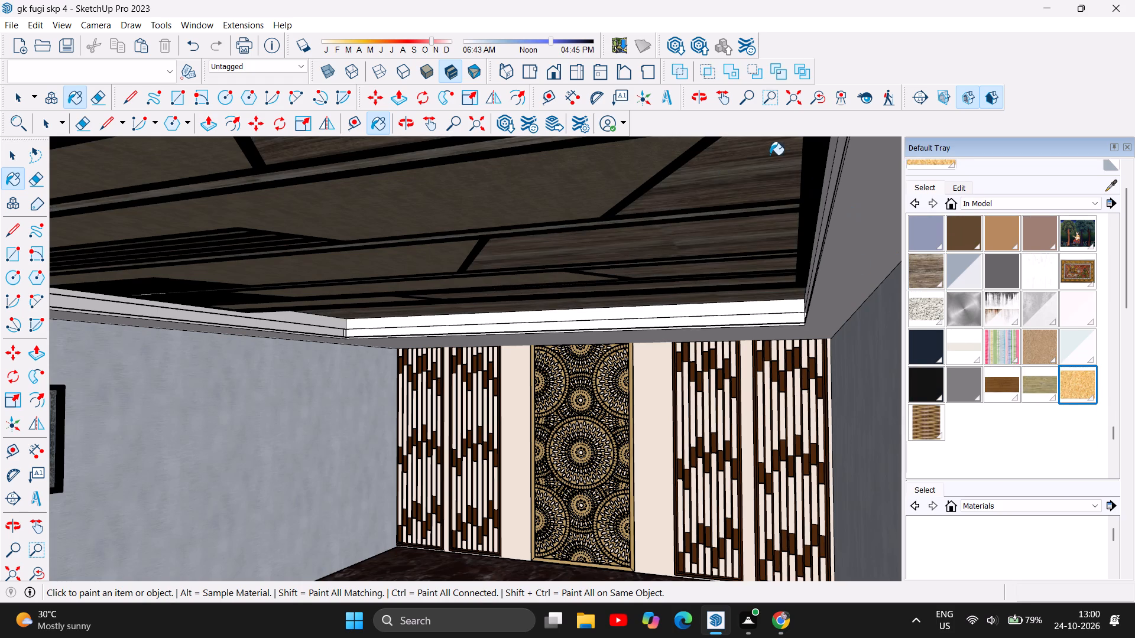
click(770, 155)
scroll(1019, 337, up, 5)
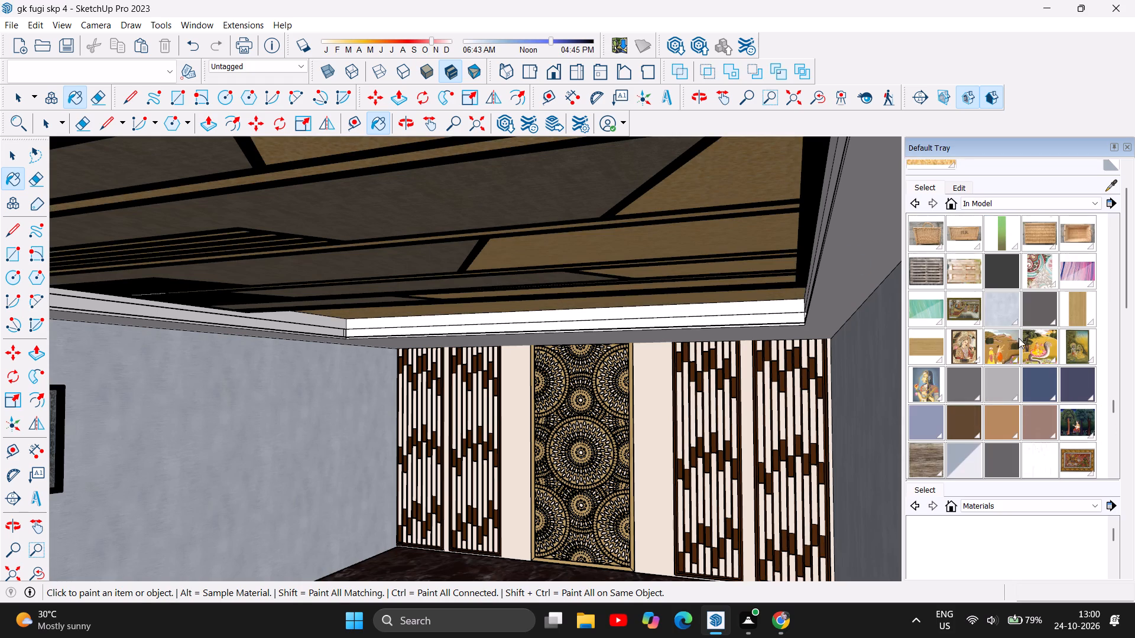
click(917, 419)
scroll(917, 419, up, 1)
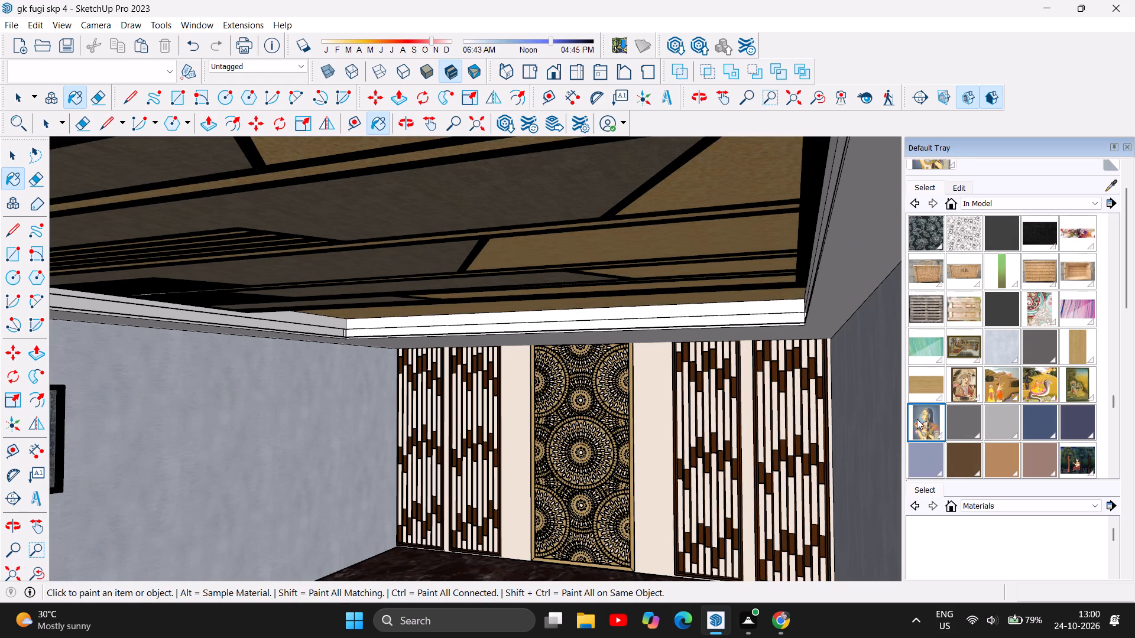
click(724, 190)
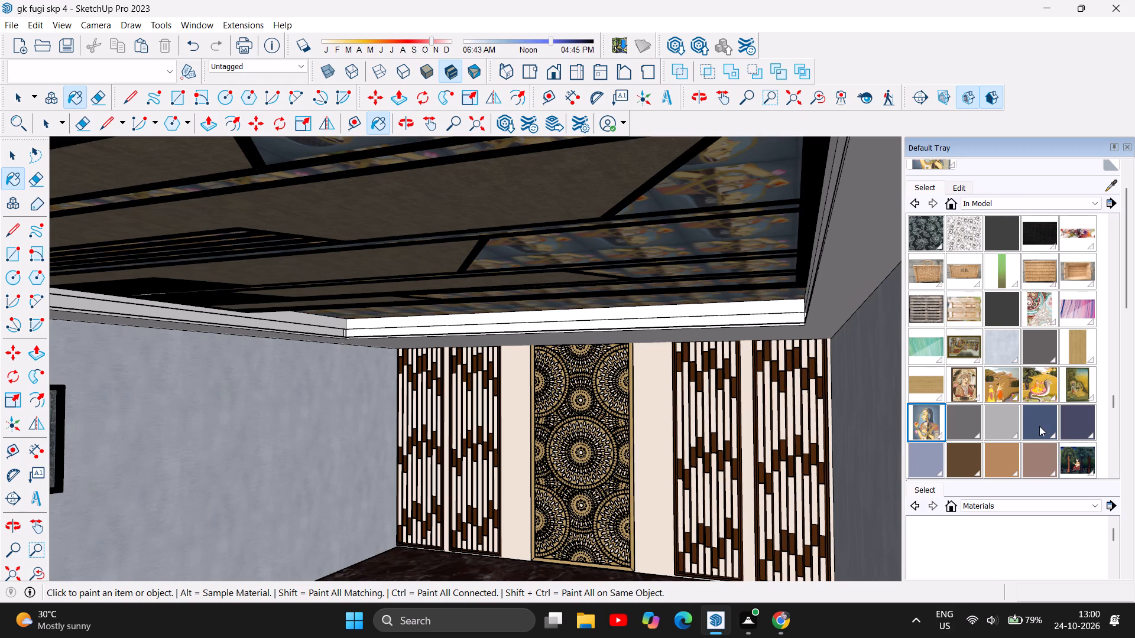
Paint the recess's ceiling face behind the slats with the dark green marble texture from the model's materials.
scroll(1039, 425, up, 3)
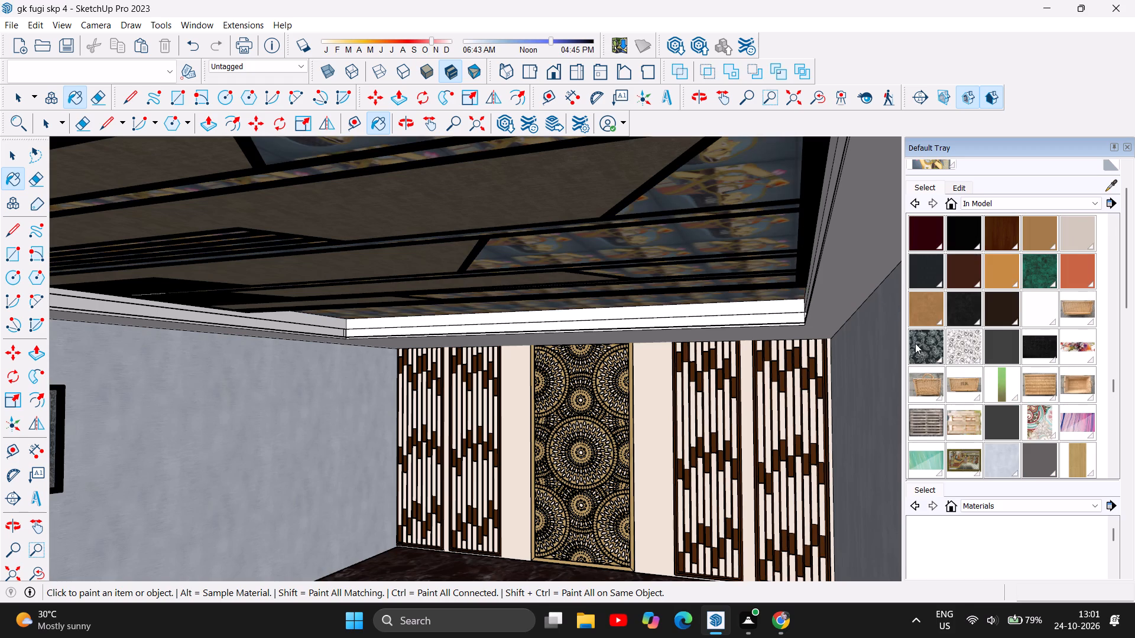
click(915, 343)
click(1053, 282)
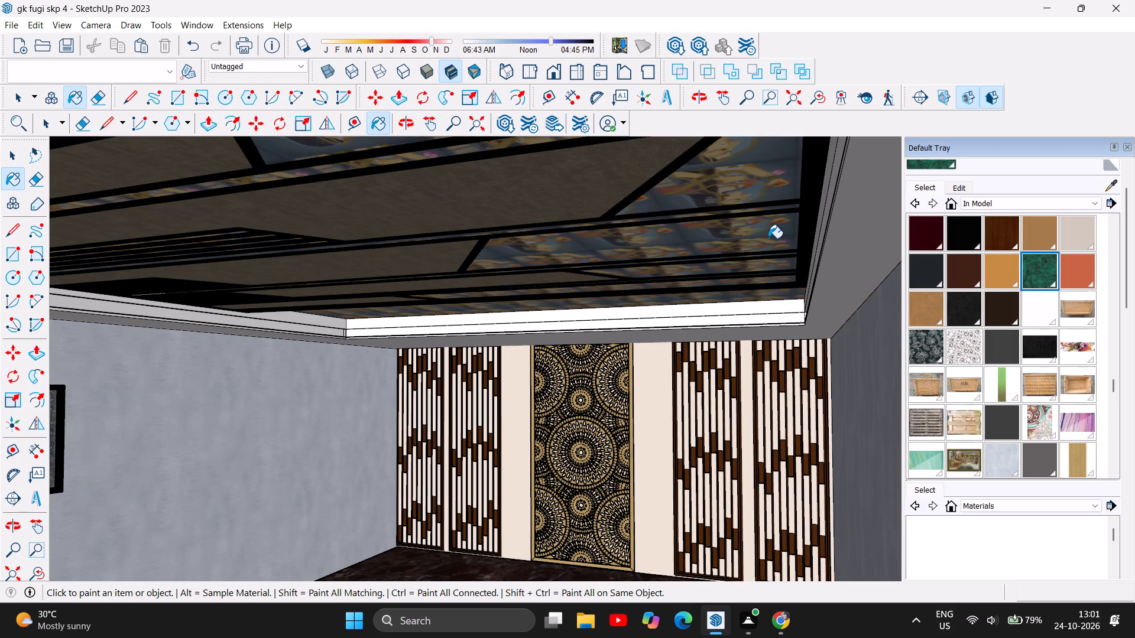
double_click(780, 196)
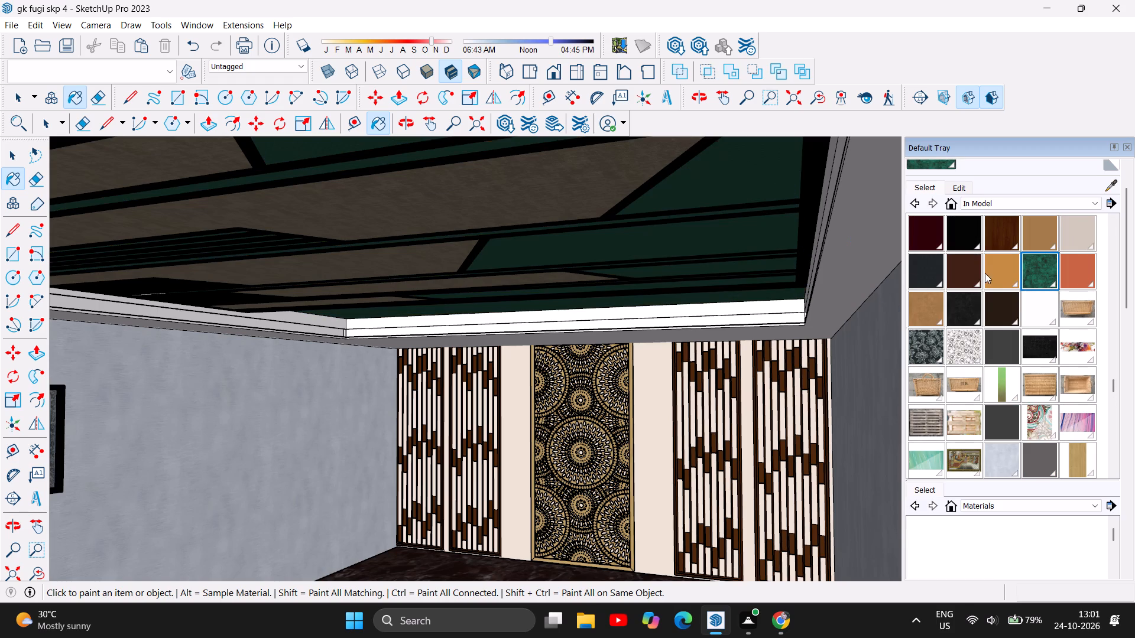
Paint the ceiling border around the recess with the mottled brown material from the model's materials.
scroll(756, 240, down, 2)
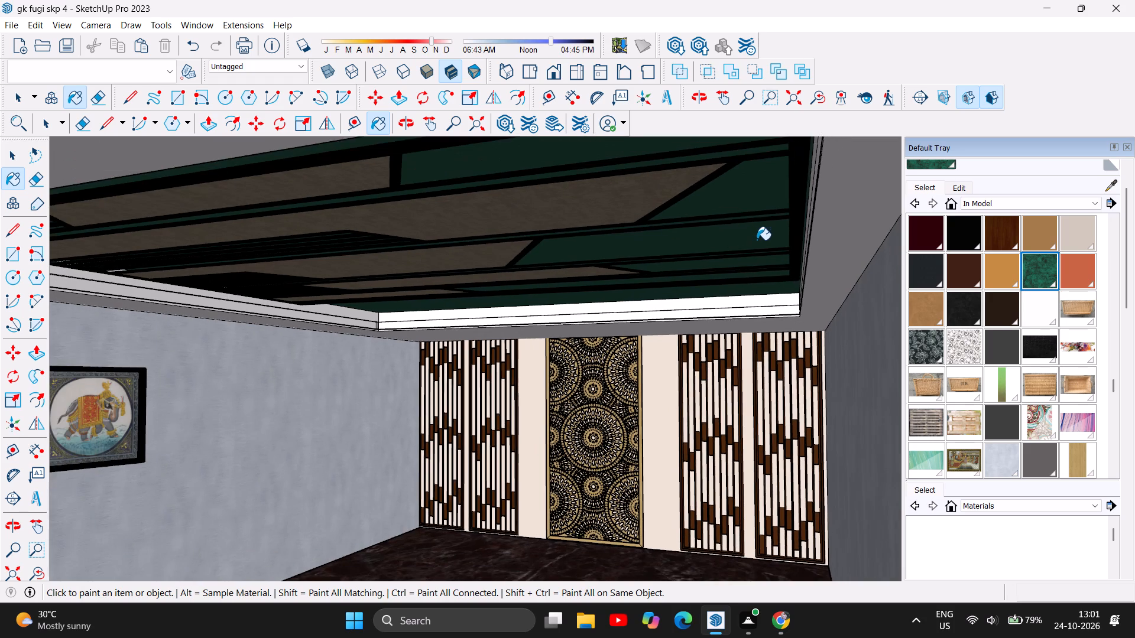
scroll(757, 240, down, 8)
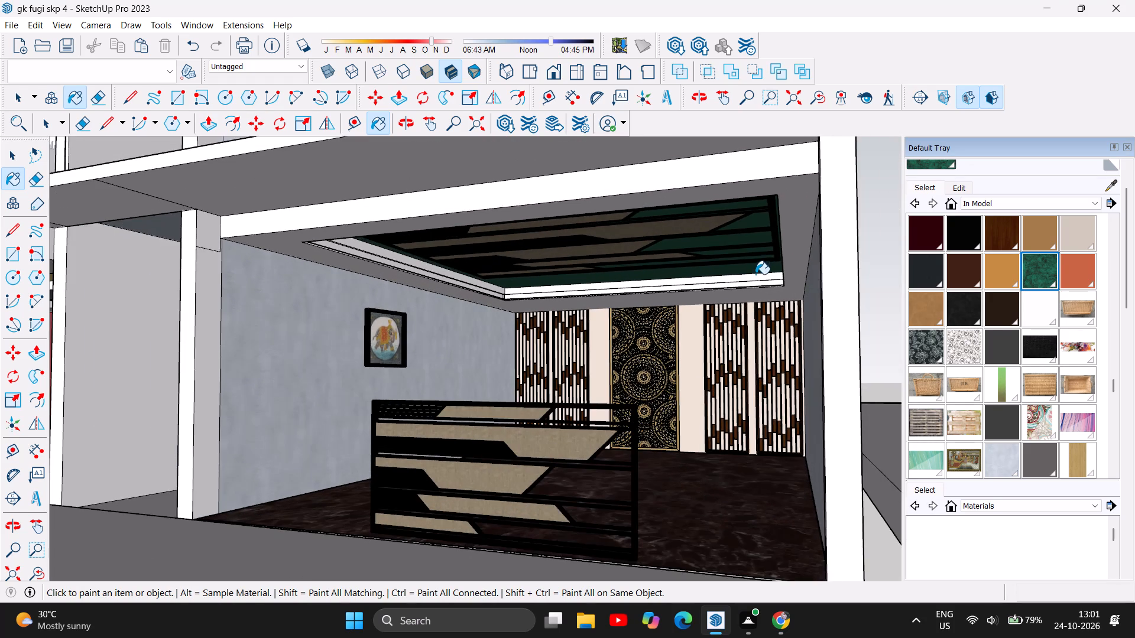
scroll(755, 275, down, 1)
scroll(754, 307, up, 3)
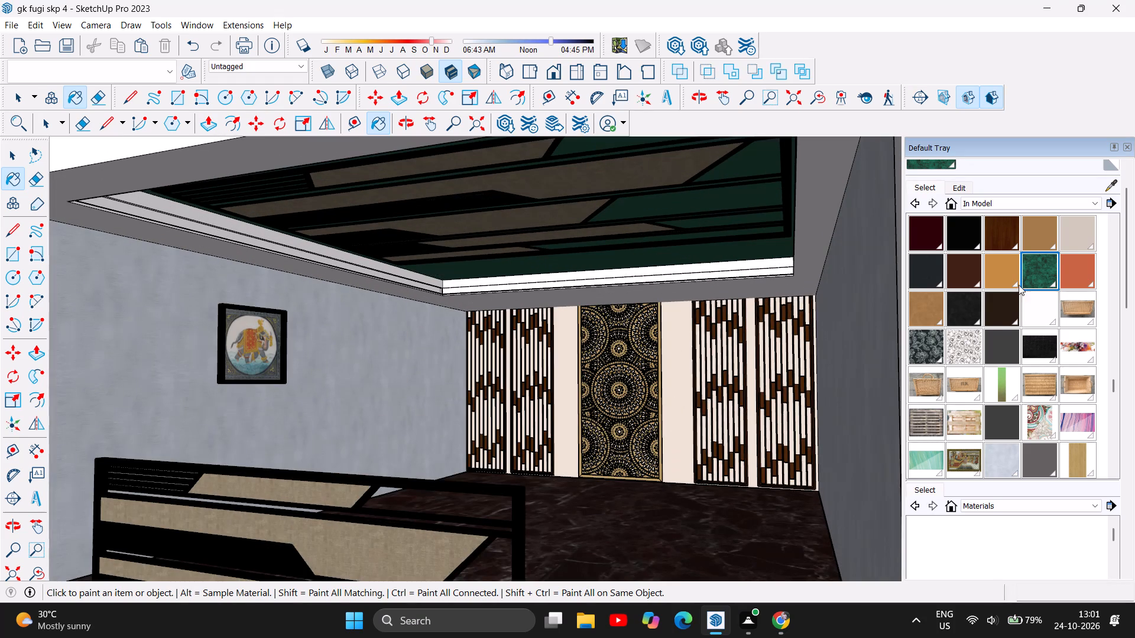
click(932, 308)
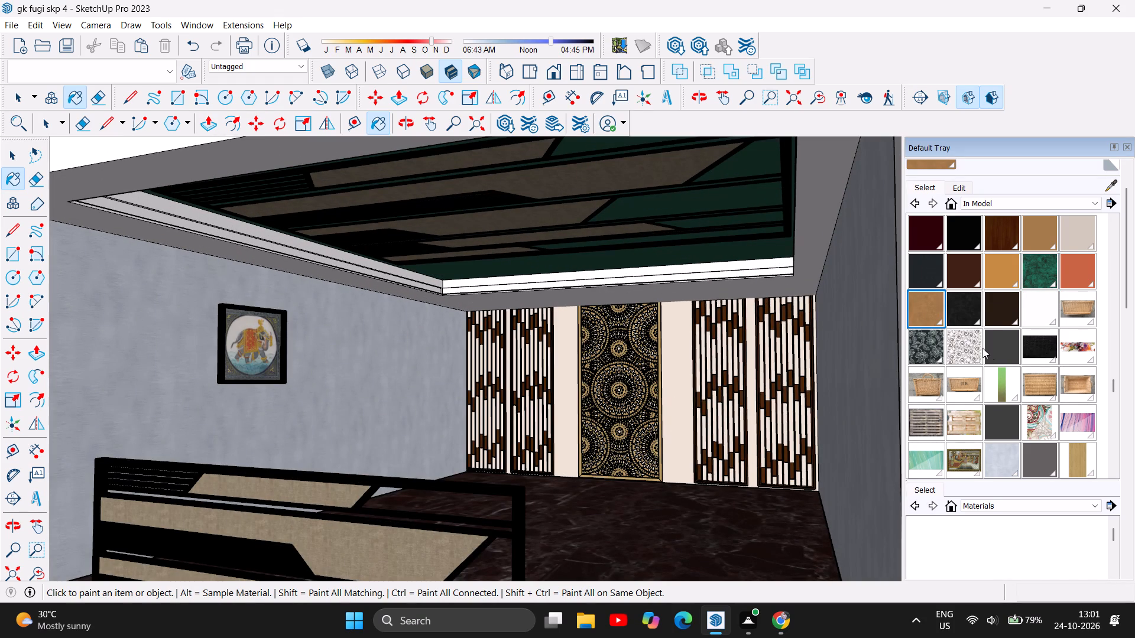
click(815, 170)
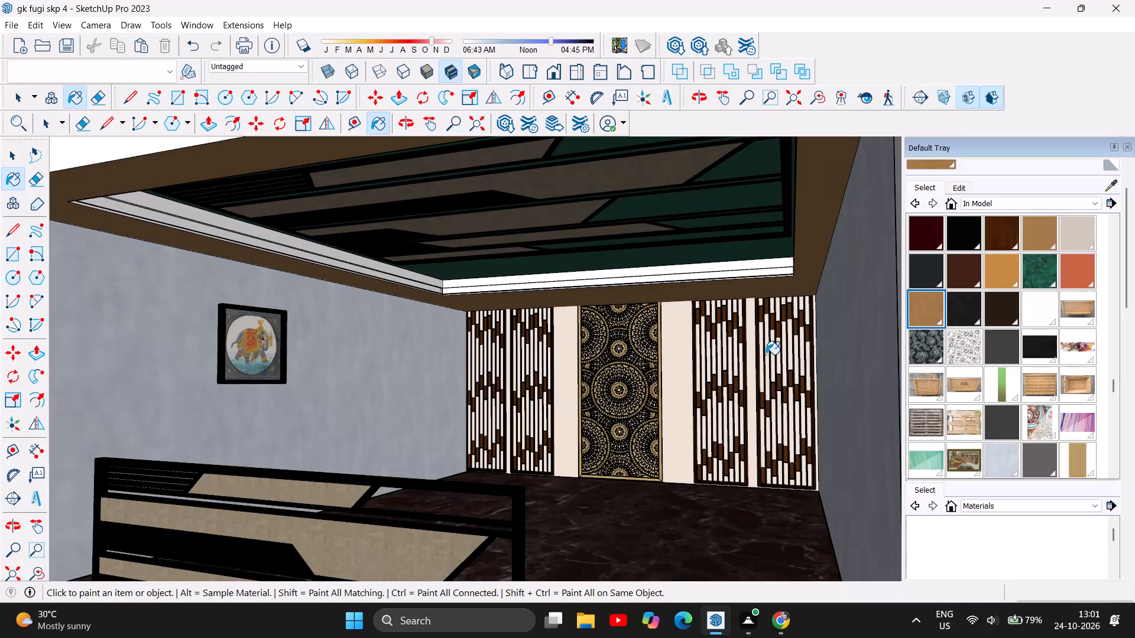
Delete the spare slatted panel standing on the floor at the front of the room.
scroll(779, 272, down, 4)
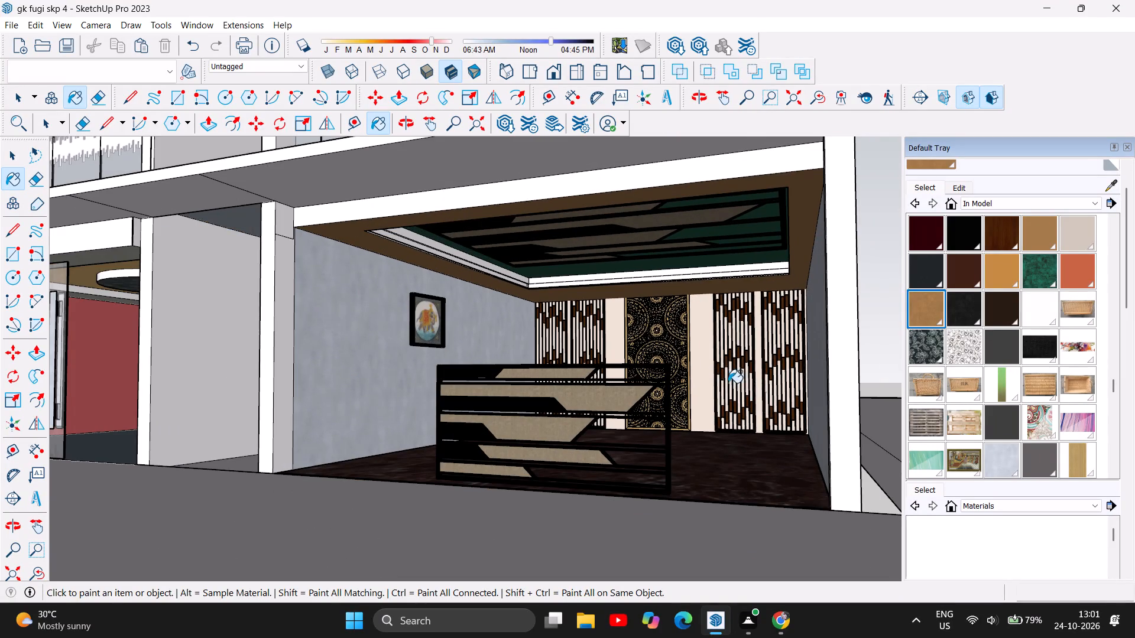
scroll(716, 368, down, 2)
scroll(663, 480, up, 2)
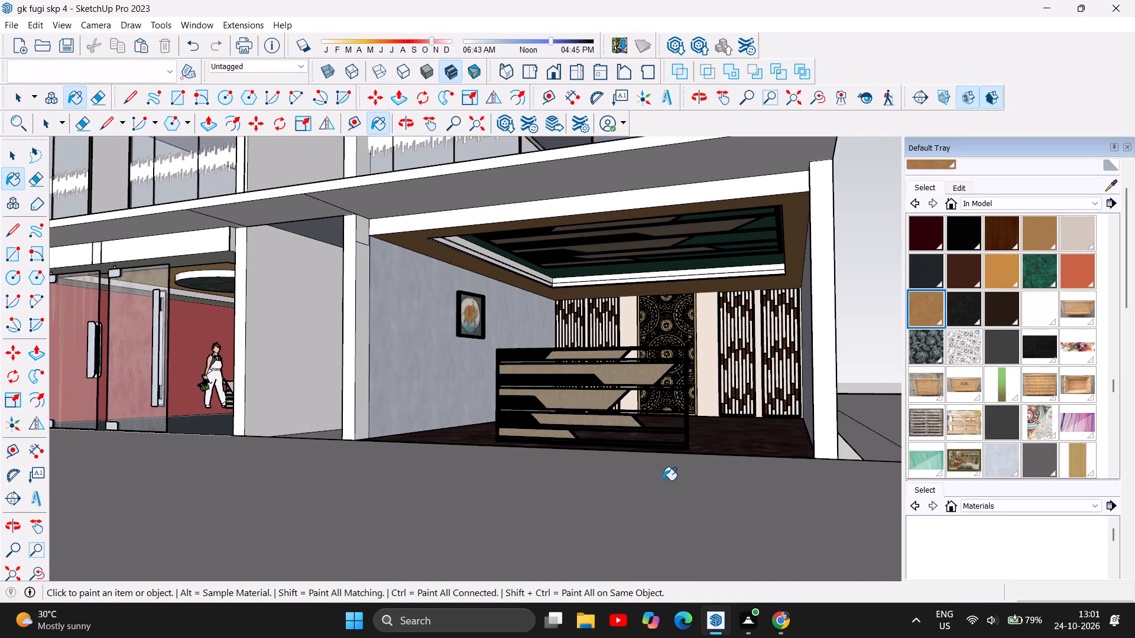
scroll(663, 480, up, 1)
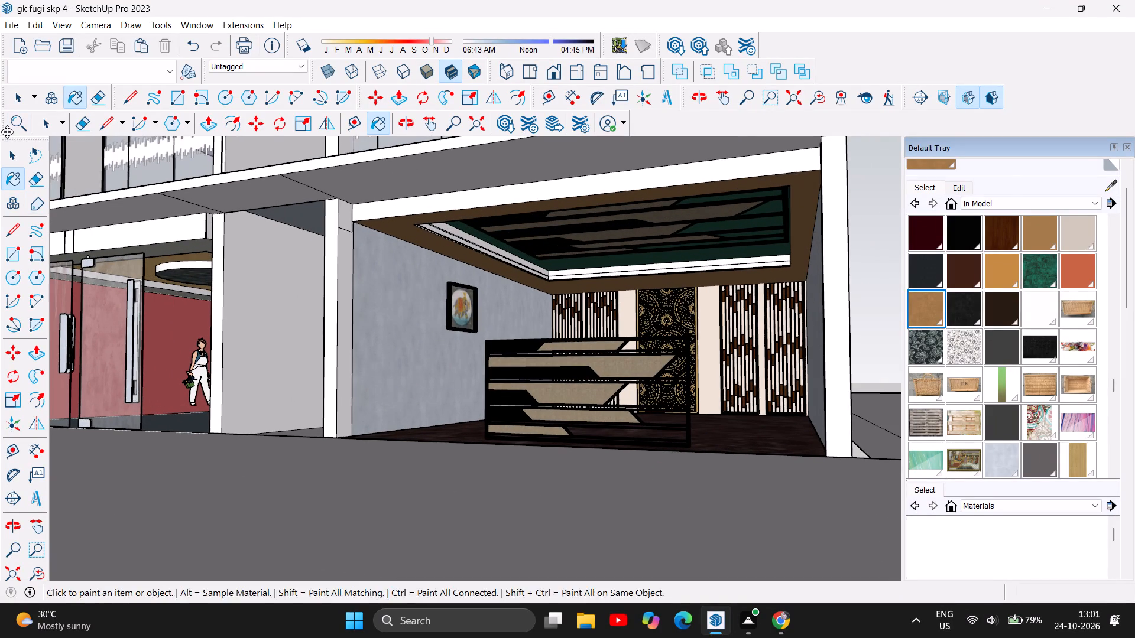
click(7, 152)
click(498, 364)
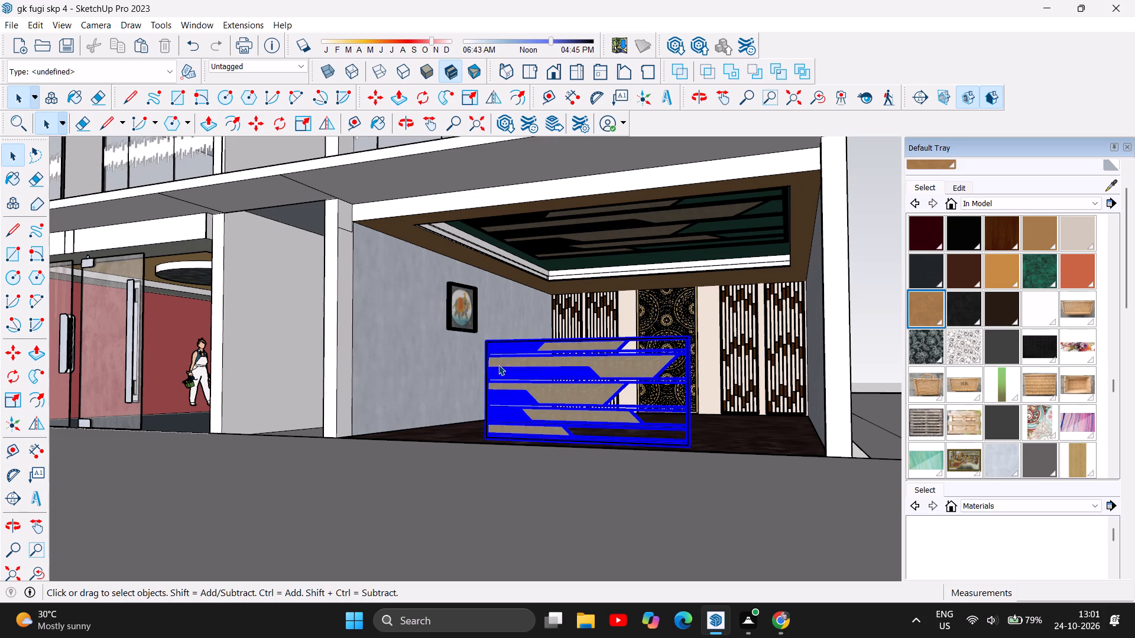
key(Delete)
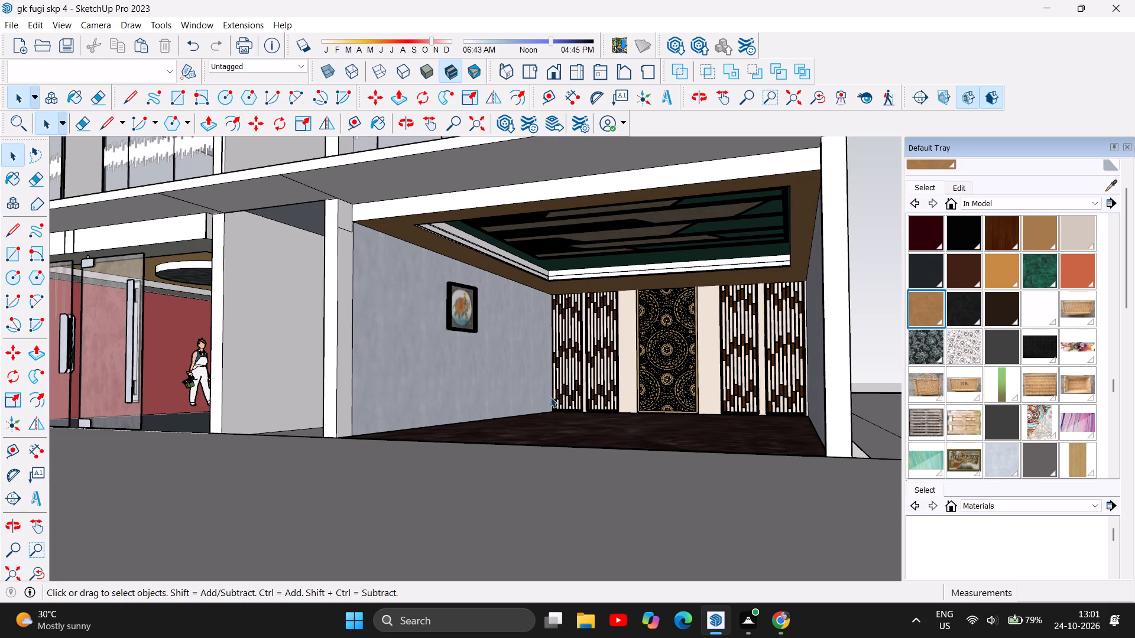
Save the model with the room's finished ceiling.
scroll(378, 330, down, 1)
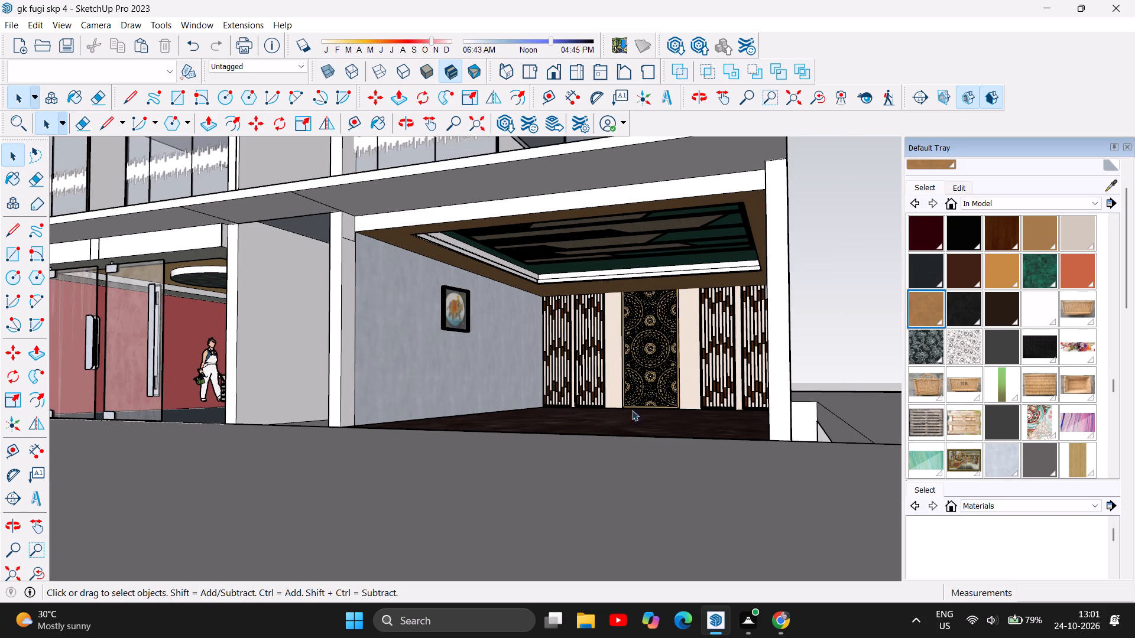
click(399, 122)
drag(431, 361, 451, 358)
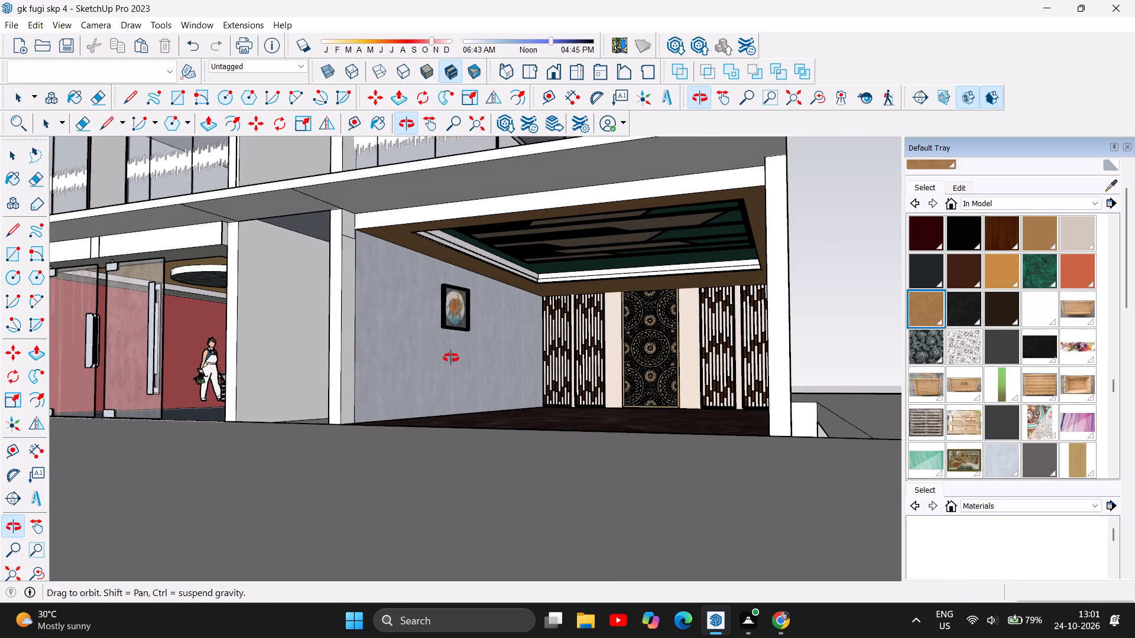
drag(451, 358, 467, 365)
scroll(813, 419, up, 2)
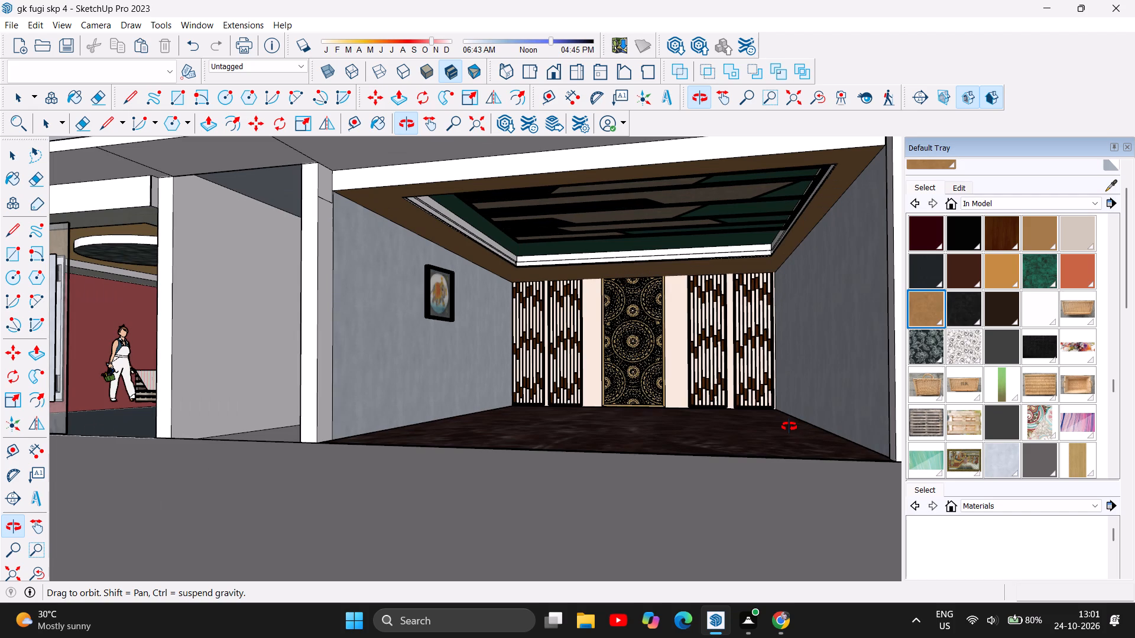
key(ctrl+s)
drag(789, 427, 761, 423)
Examine the room's slatted ceiling, its recess and border, and the patterned back wall from several distances and angles.
scroll(786, 197, up, 6)
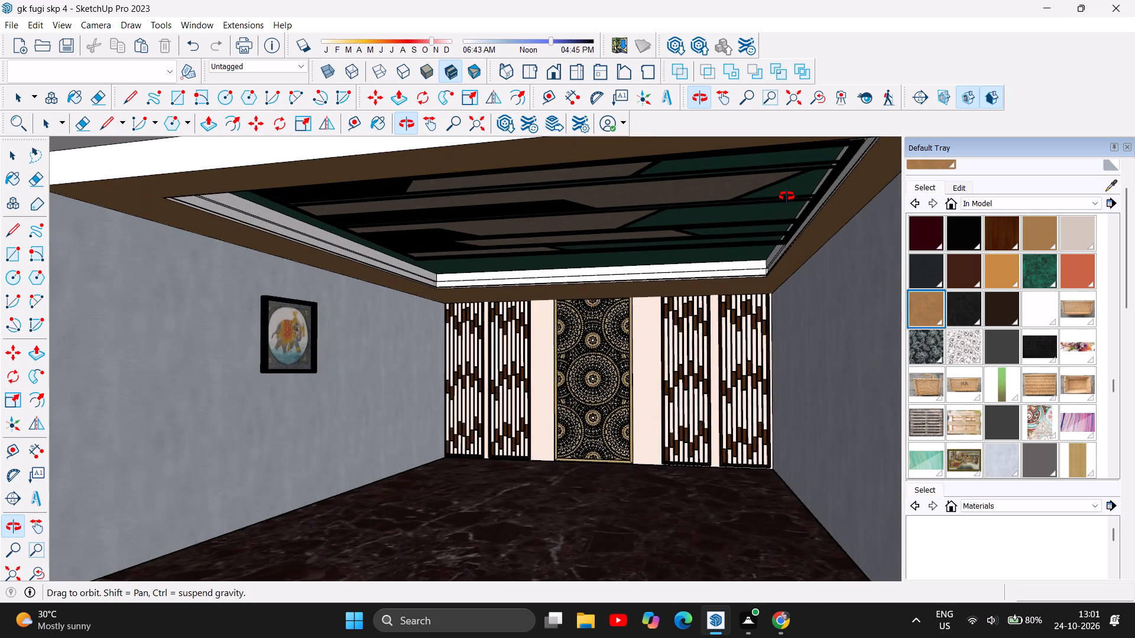
scroll(787, 196, up, 8)
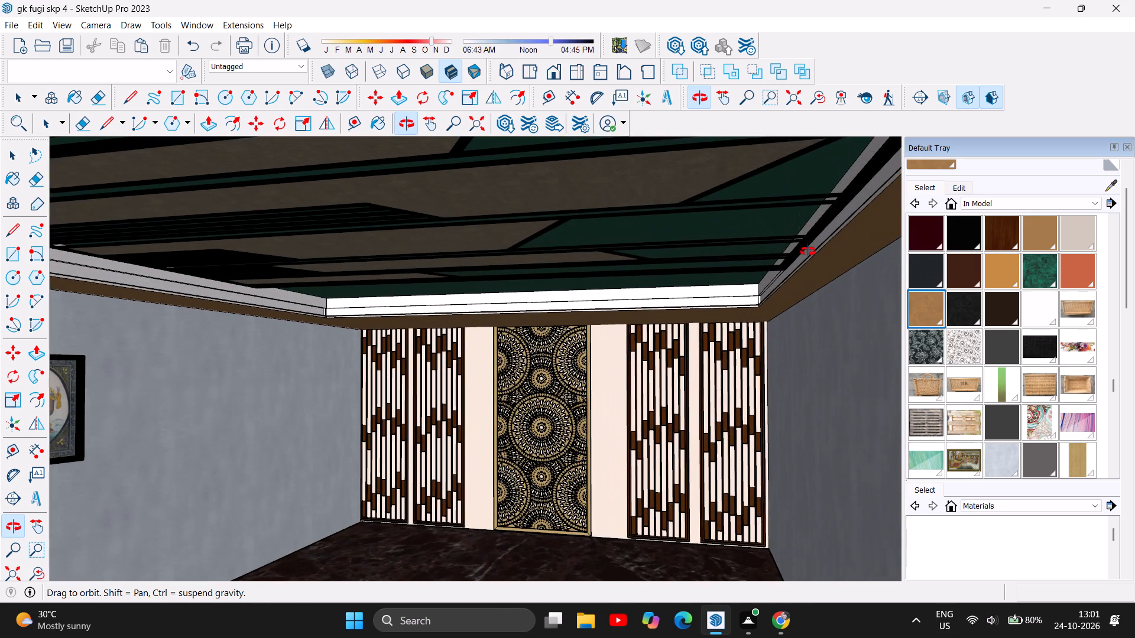
scroll(808, 262, up, 3)
scroll(808, 262, down, 2)
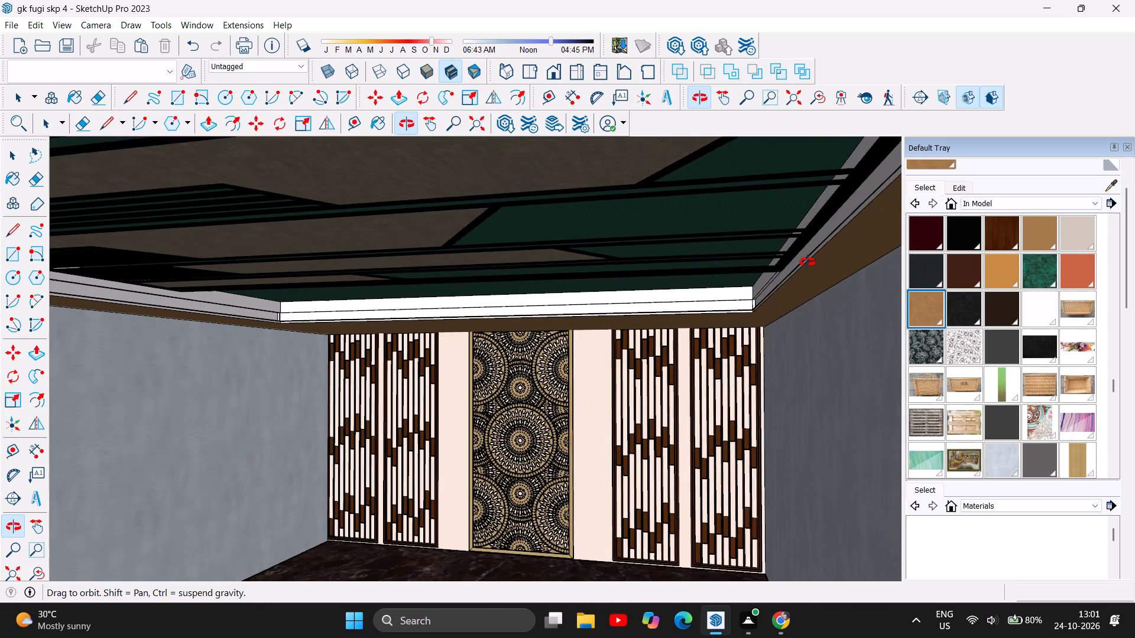
scroll(808, 262, down, 6)
scroll(667, 274, down, 3)
drag(635, 390, 655, 338)
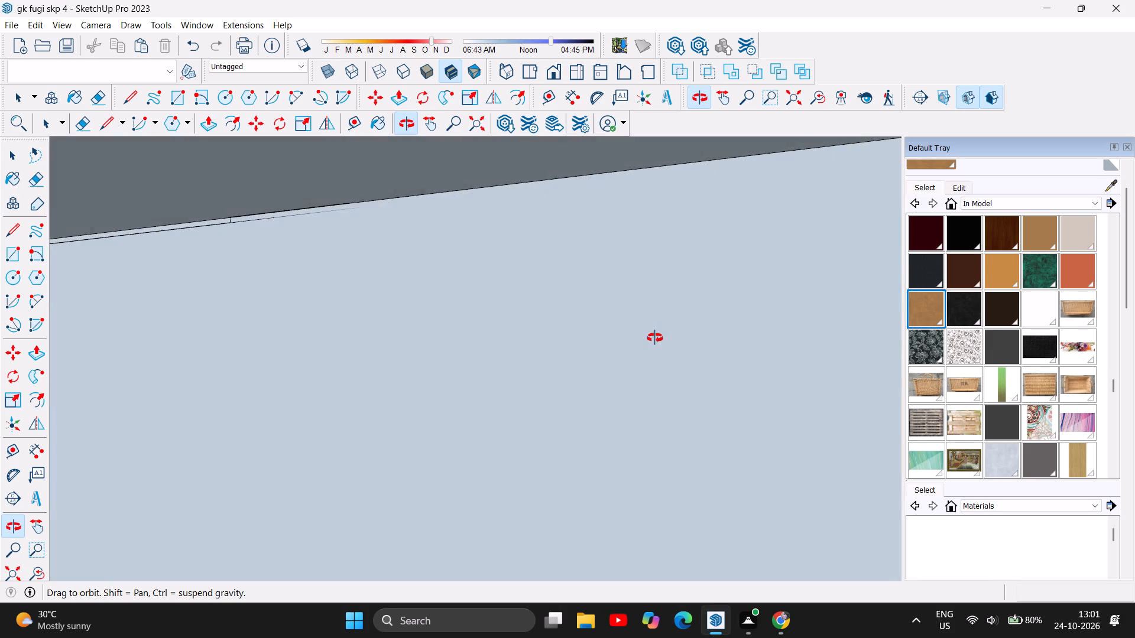
drag(655, 338, 657, 414)
drag(662, 402, 663, 399)
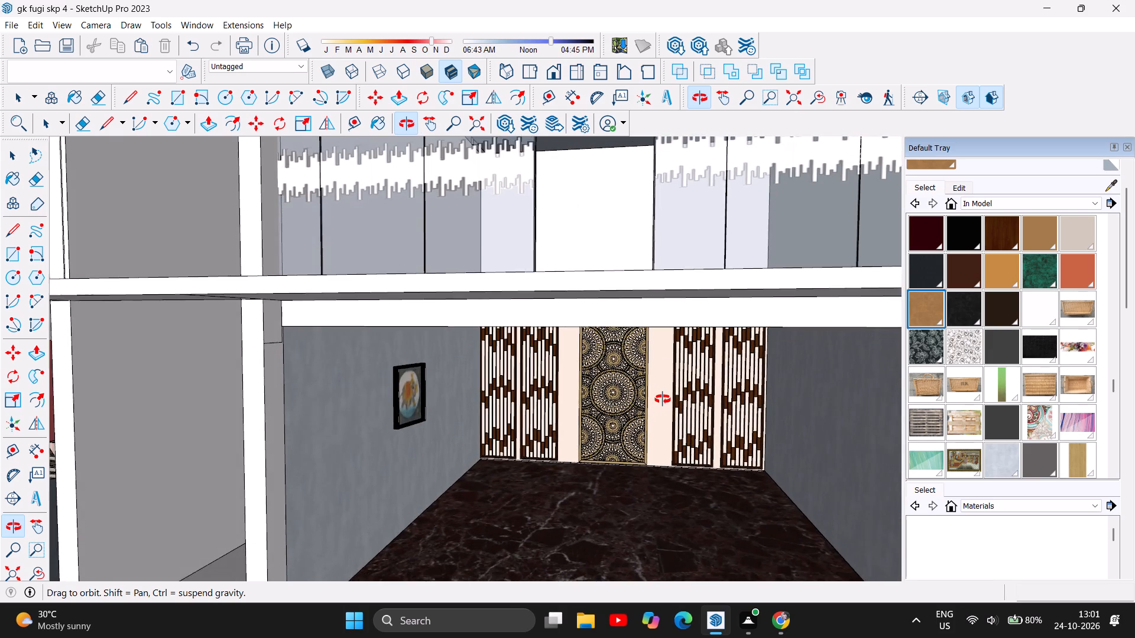
drag(663, 399, 661, 374)
scroll(670, 324, up, 2)
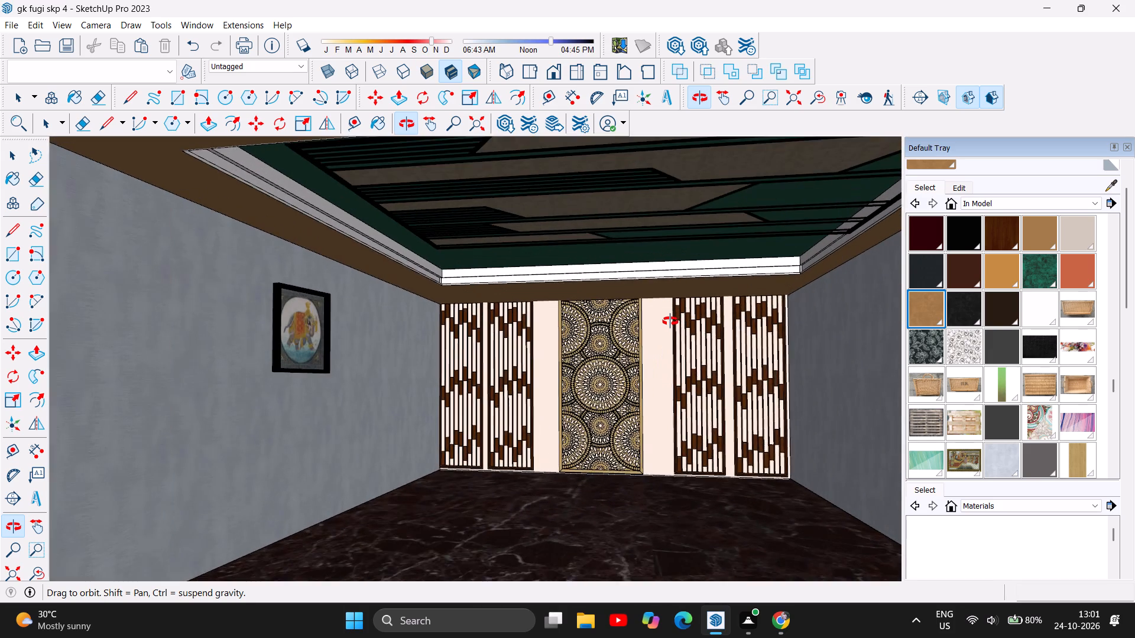
scroll(670, 321, up, 2)
scroll(670, 314, down, 3)
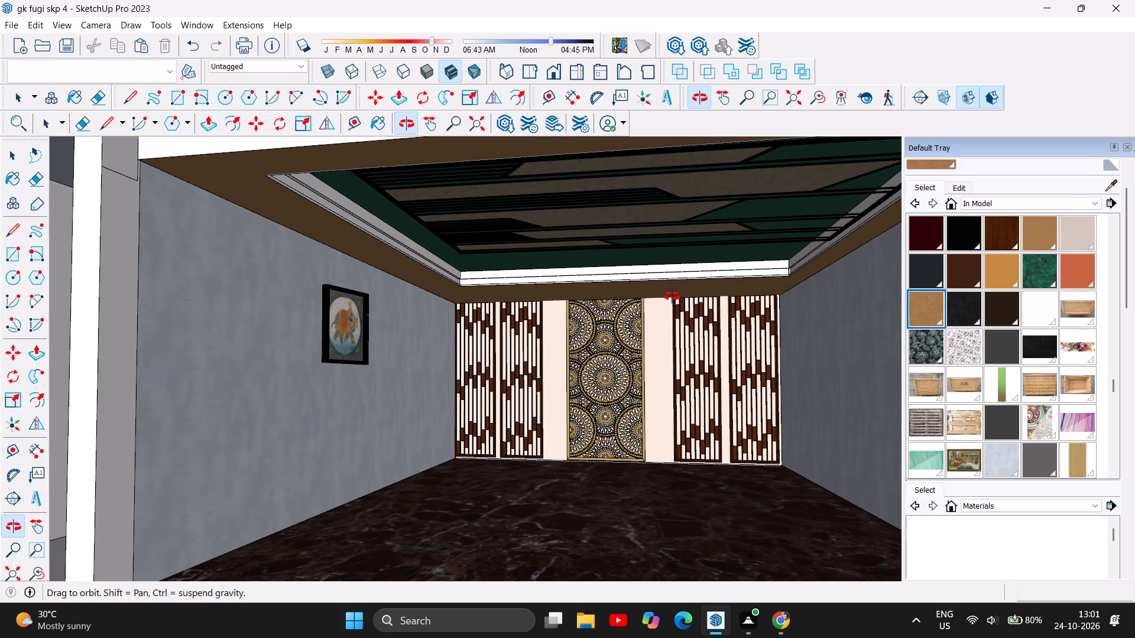
scroll(672, 297, down, 1)
scroll(696, 271, up, 2)
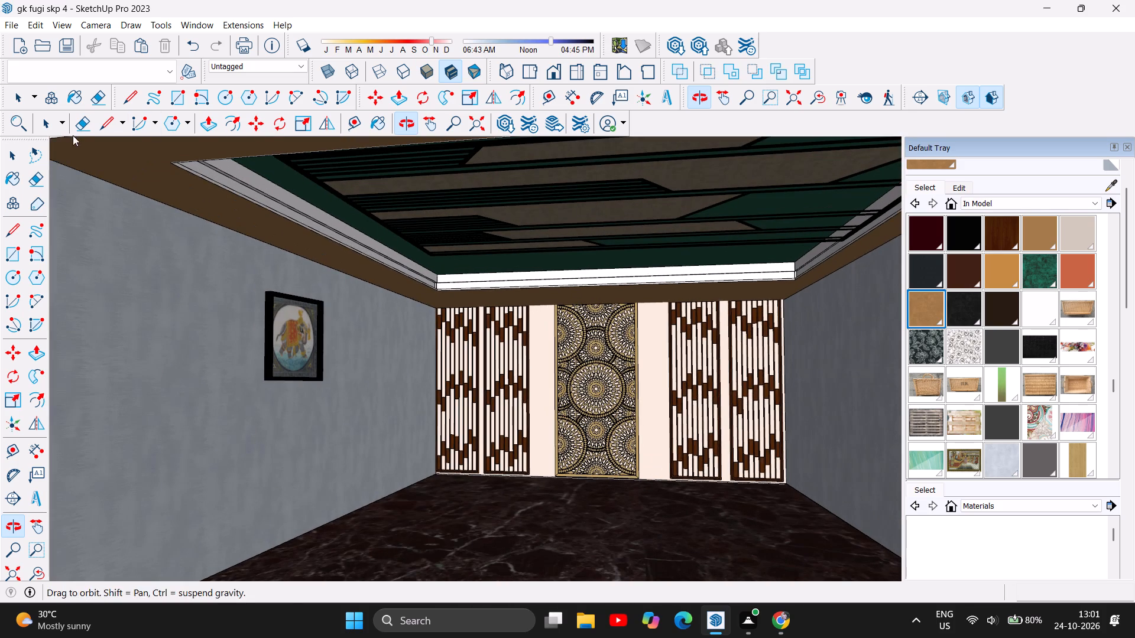
Explode the slatted panel group in the ceiling recess.
click(6, 154)
click(538, 203)
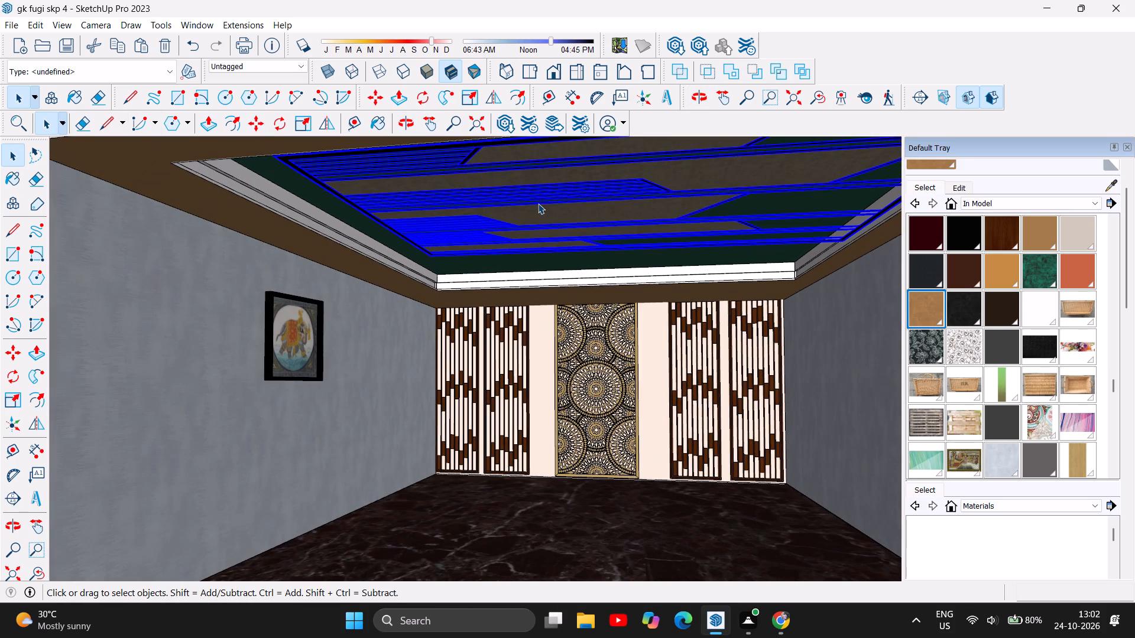
right_click(538, 203)
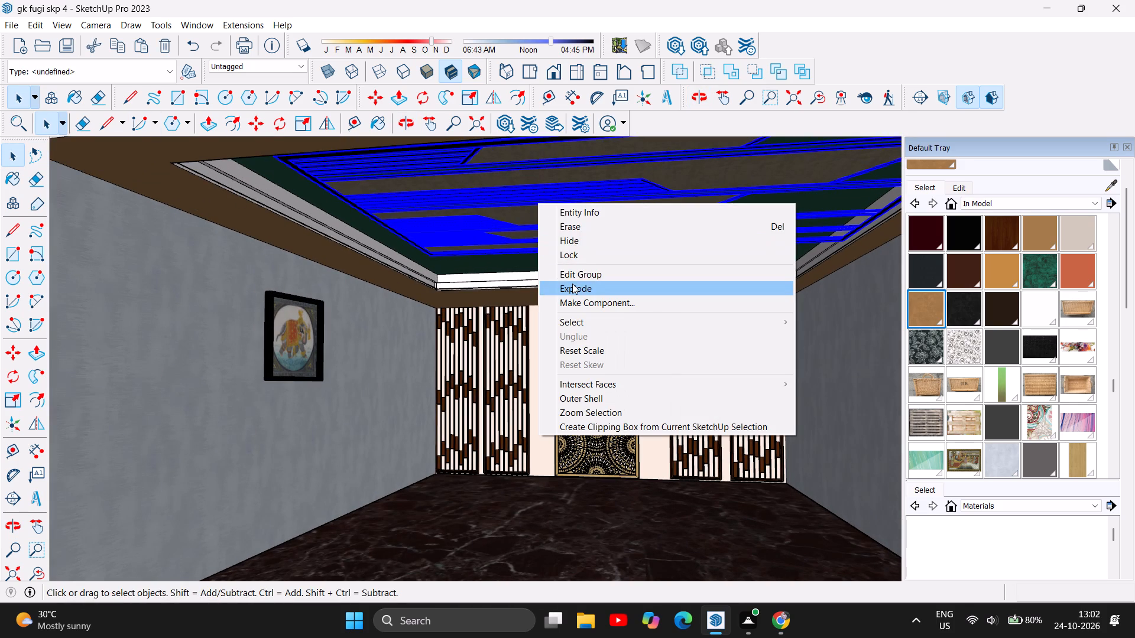
click(572, 284)
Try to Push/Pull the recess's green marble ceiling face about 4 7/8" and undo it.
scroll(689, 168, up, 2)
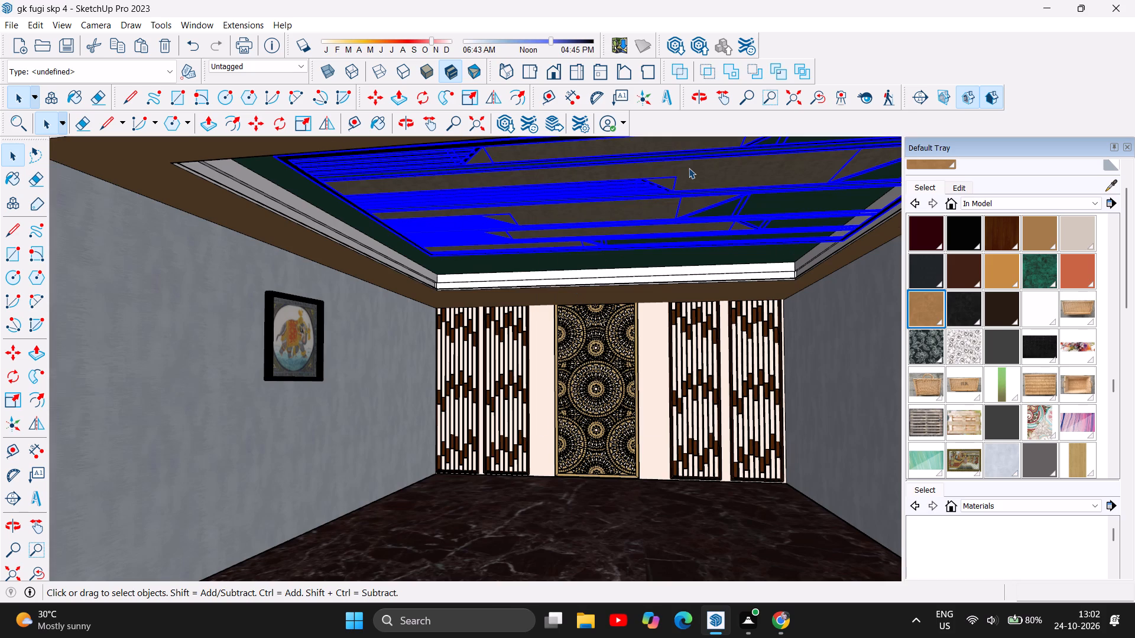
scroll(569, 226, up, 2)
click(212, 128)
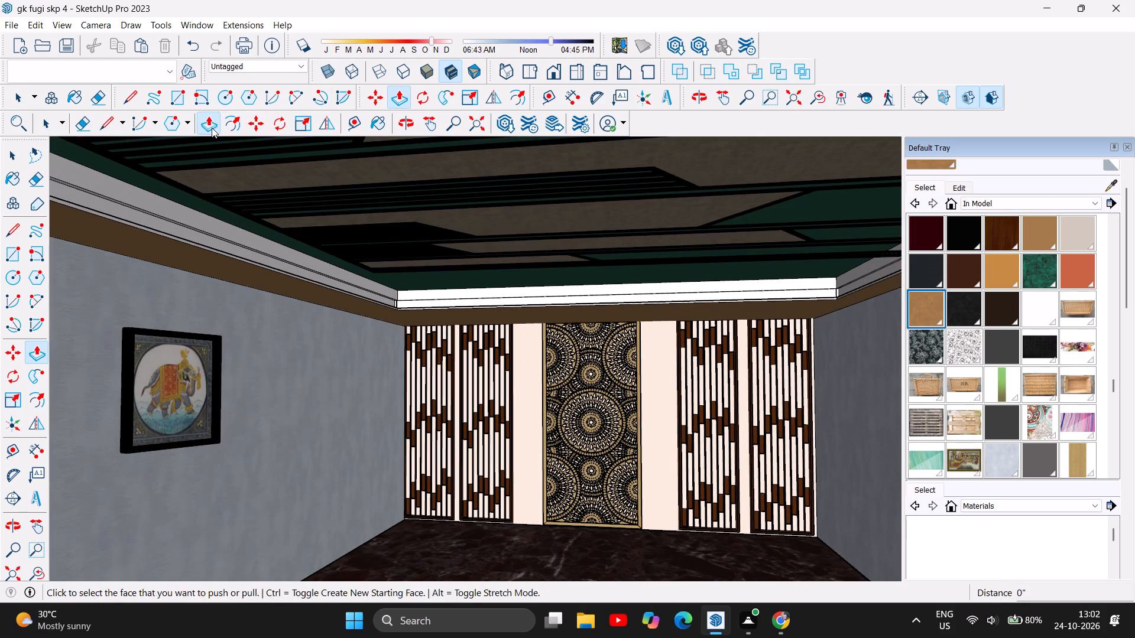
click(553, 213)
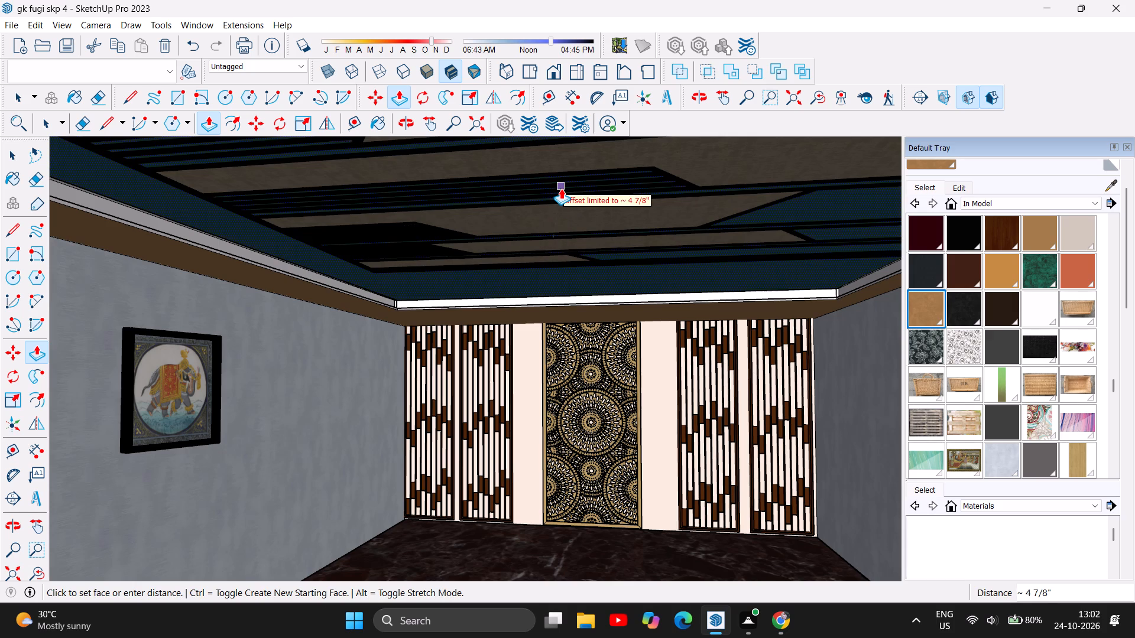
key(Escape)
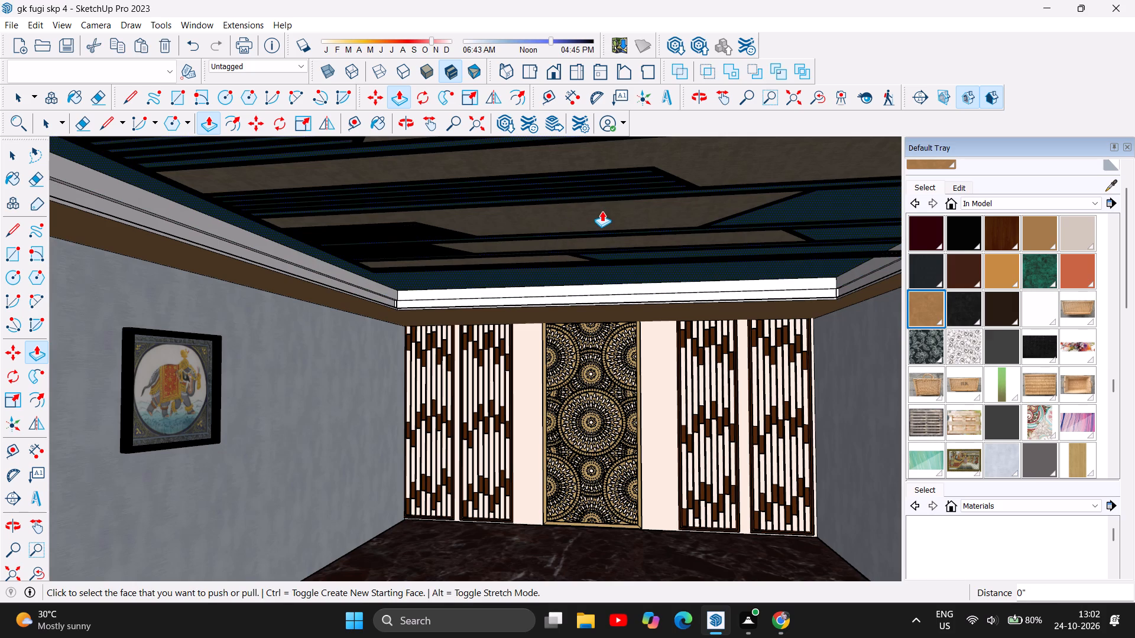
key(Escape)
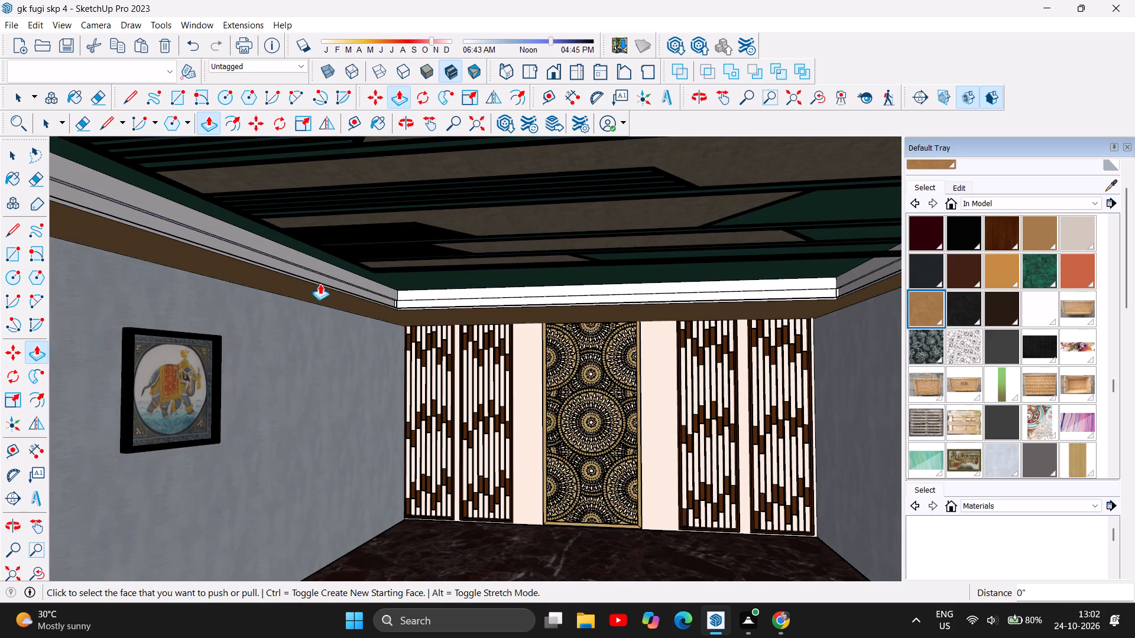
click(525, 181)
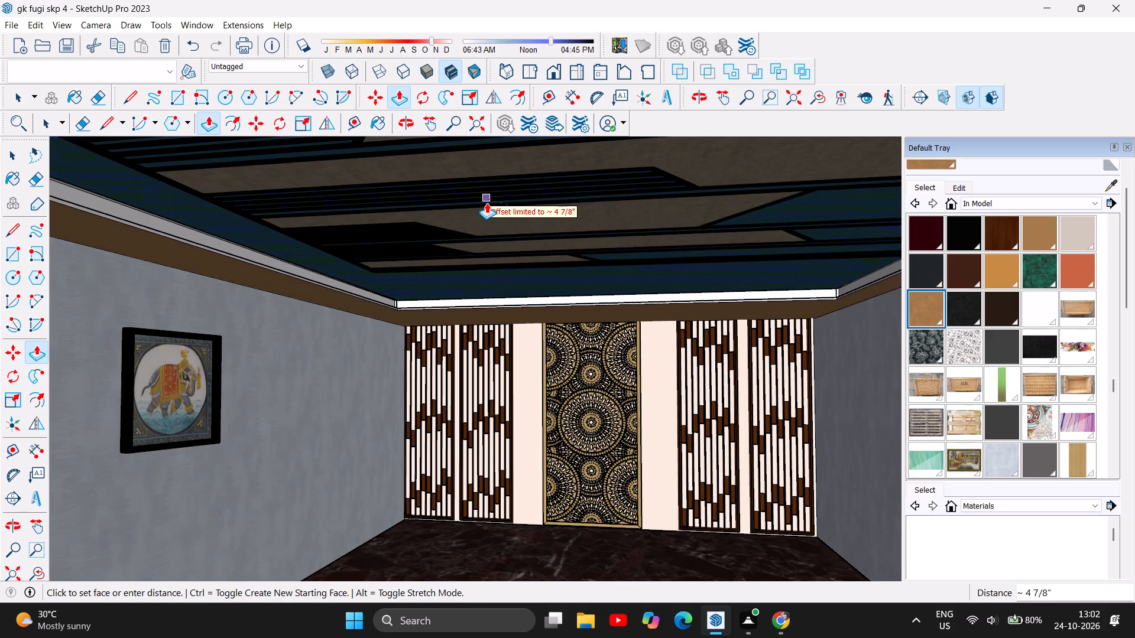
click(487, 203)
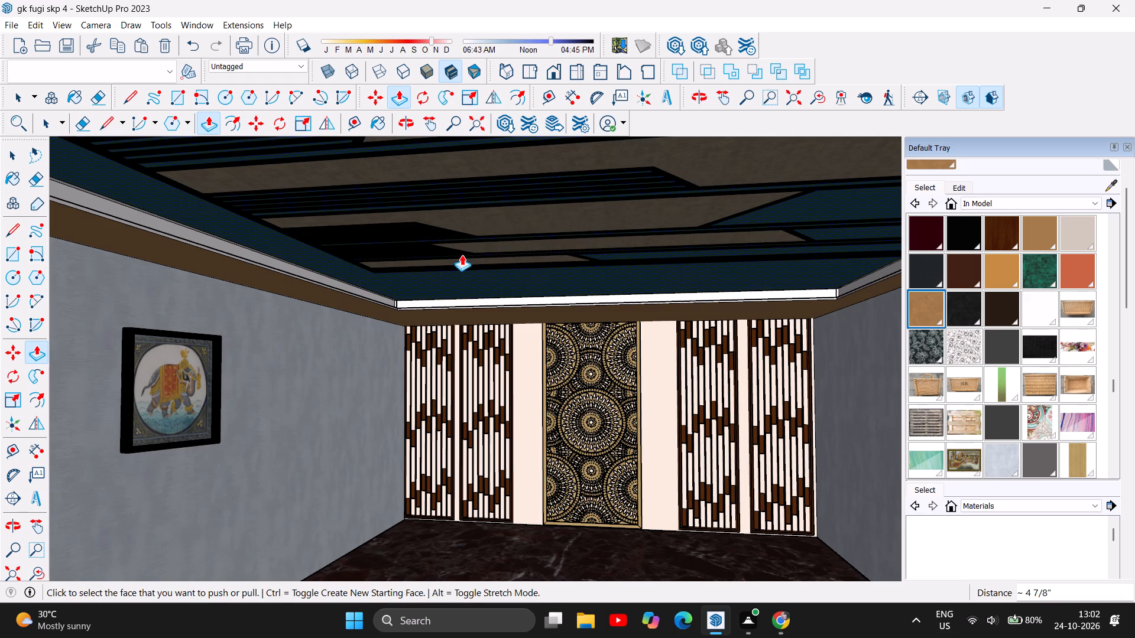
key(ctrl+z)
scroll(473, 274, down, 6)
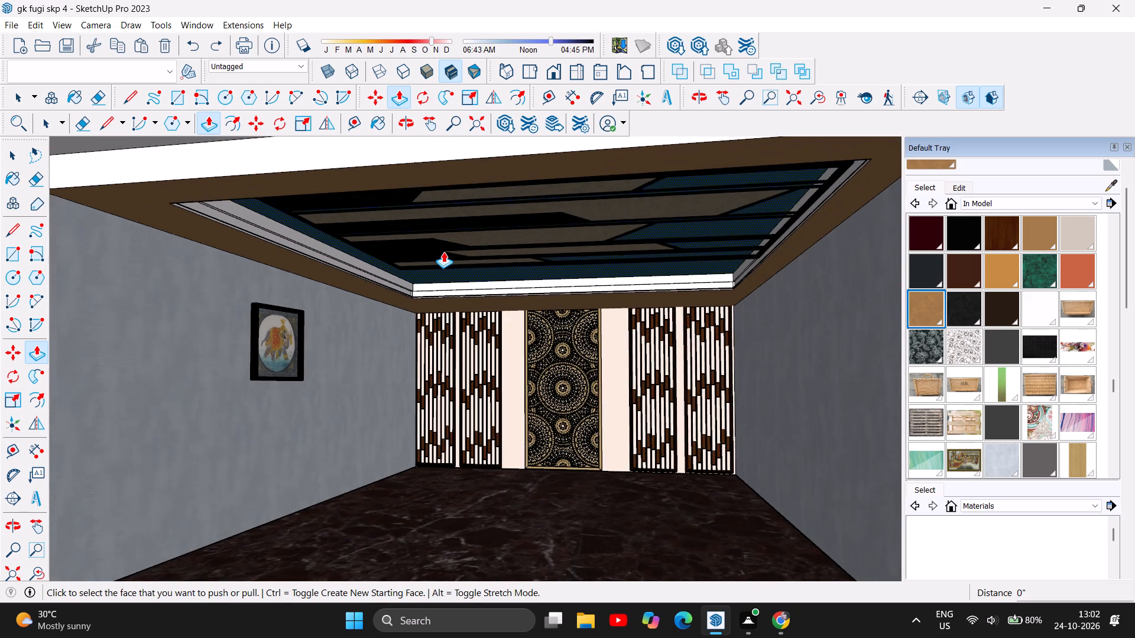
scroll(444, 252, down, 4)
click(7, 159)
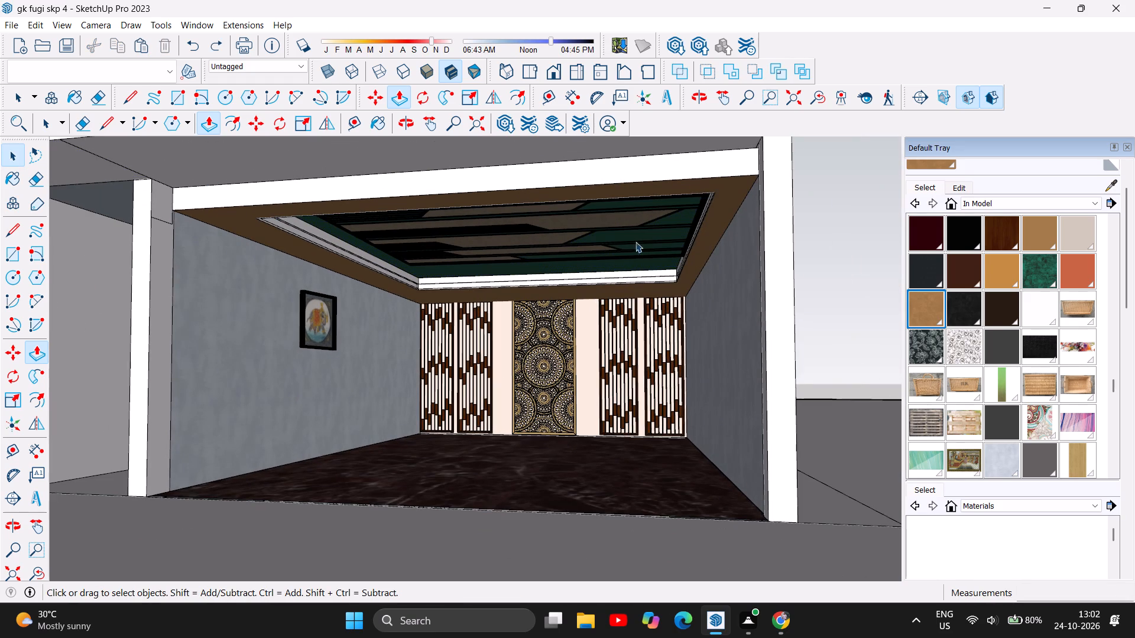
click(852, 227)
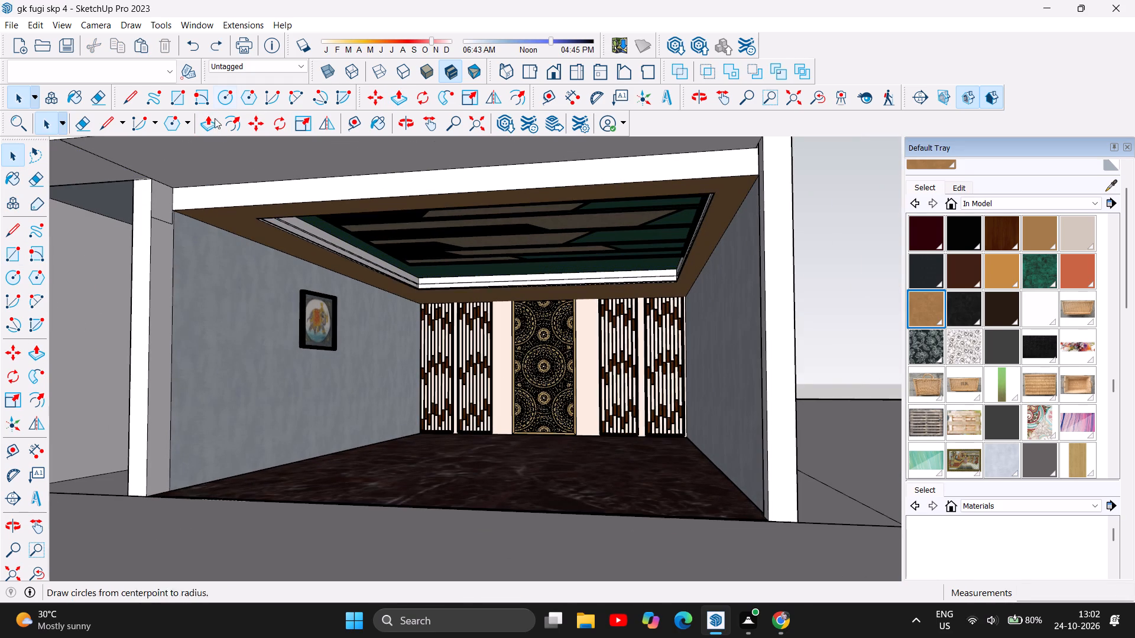
Push/Pull the recess's ceiling face behind the slats by 2".
click(208, 126)
scroll(544, 240, up, 8)
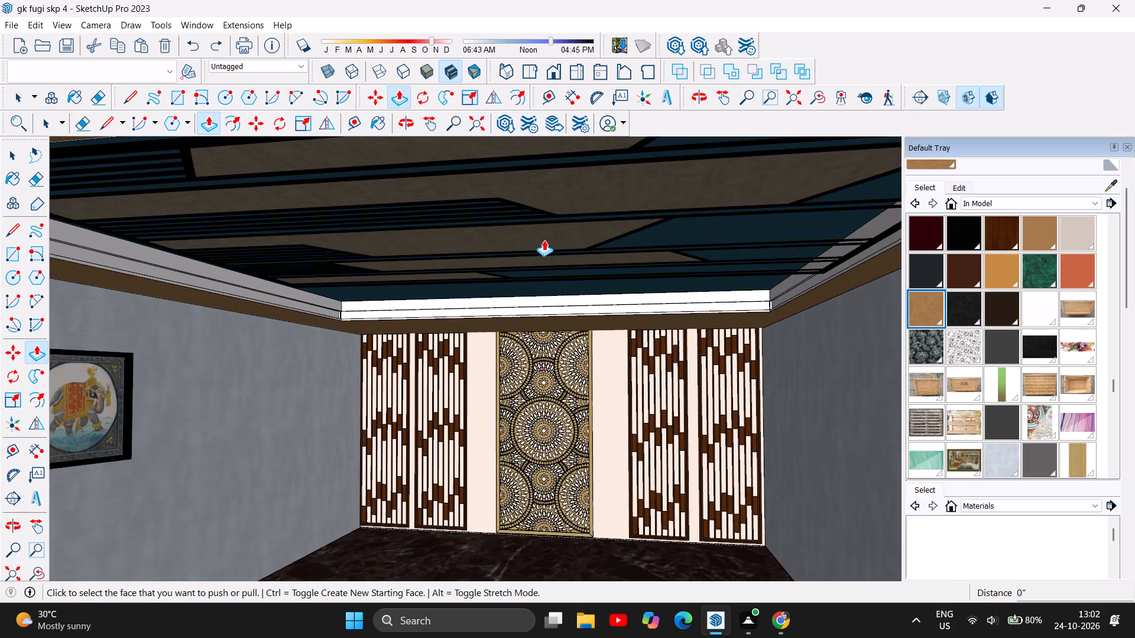
click(750, 226)
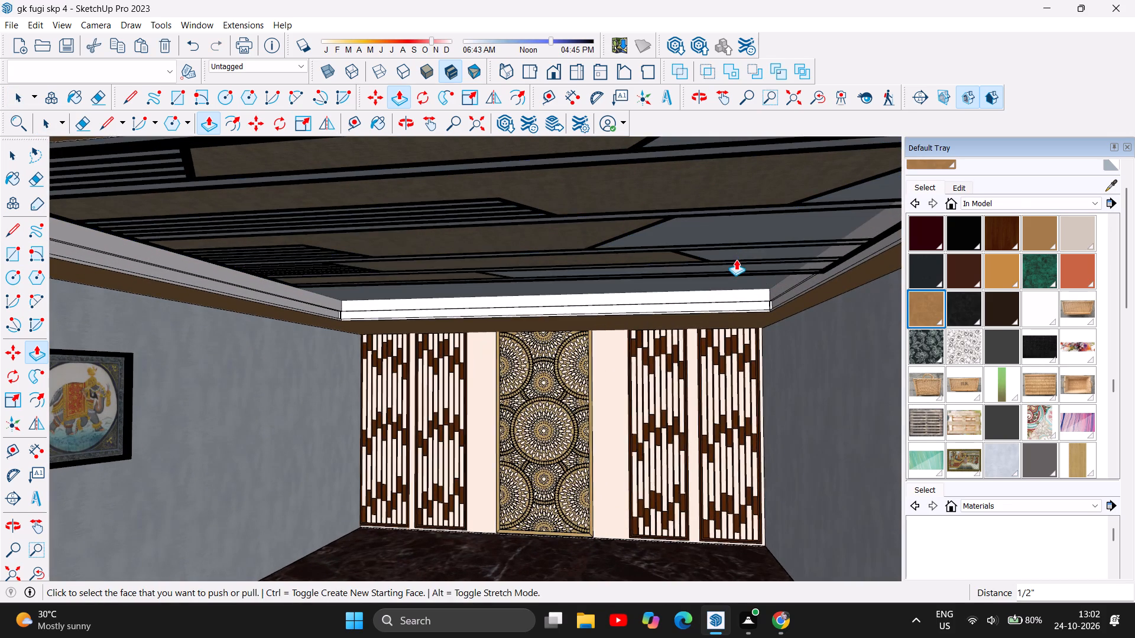
key(2)
key(Return)
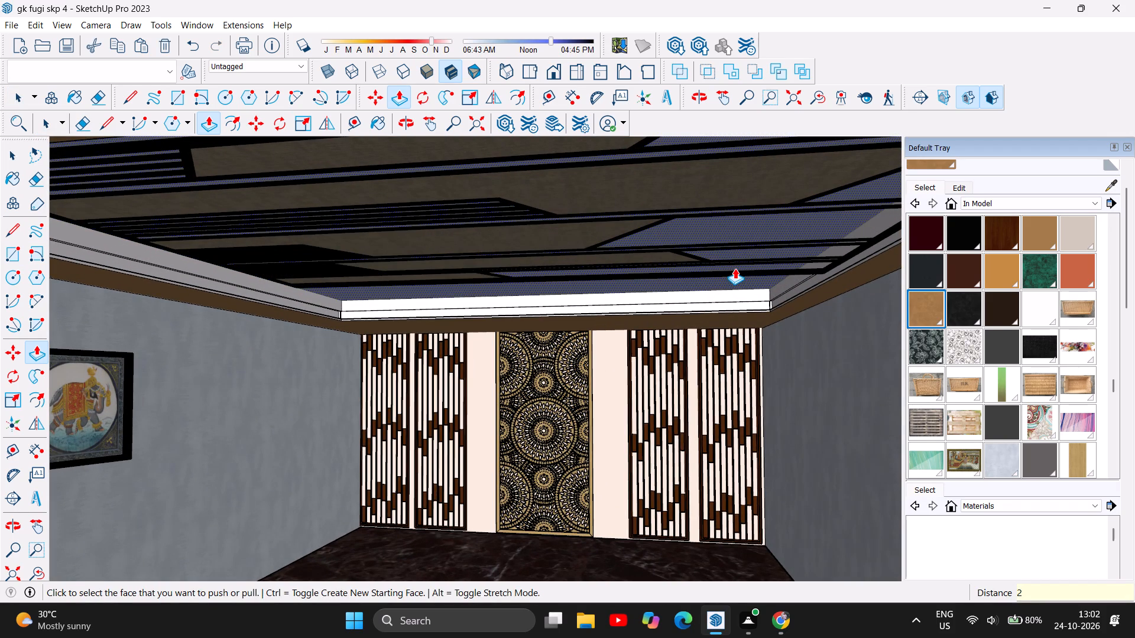
scroll(445, 321, down, 4)
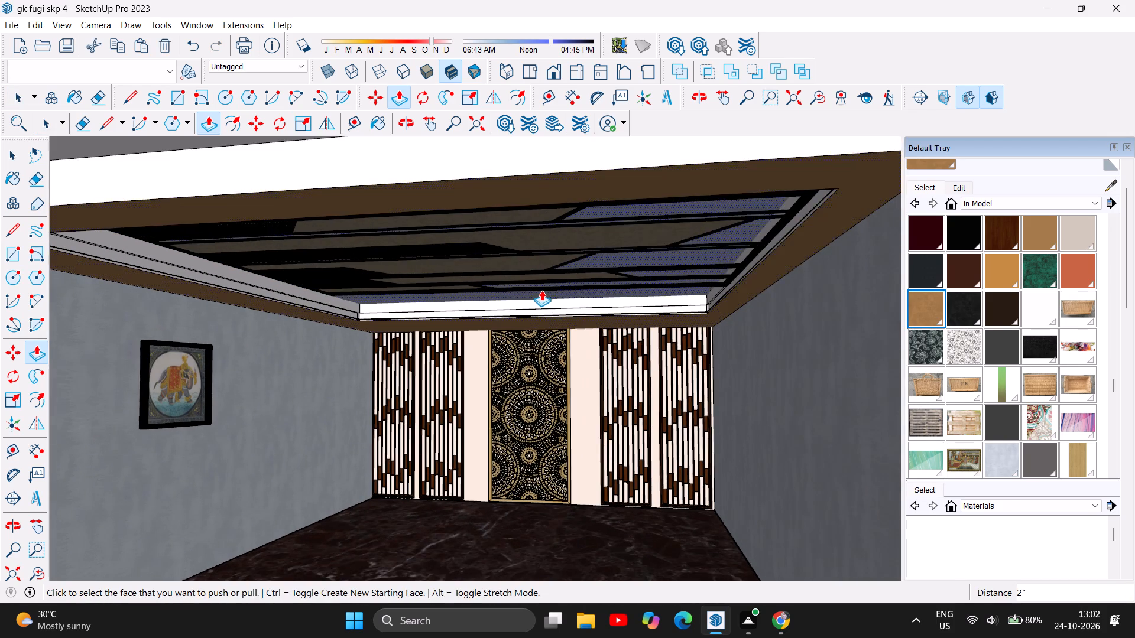
scroll(543, 289, down, 4)
click(8, 163)
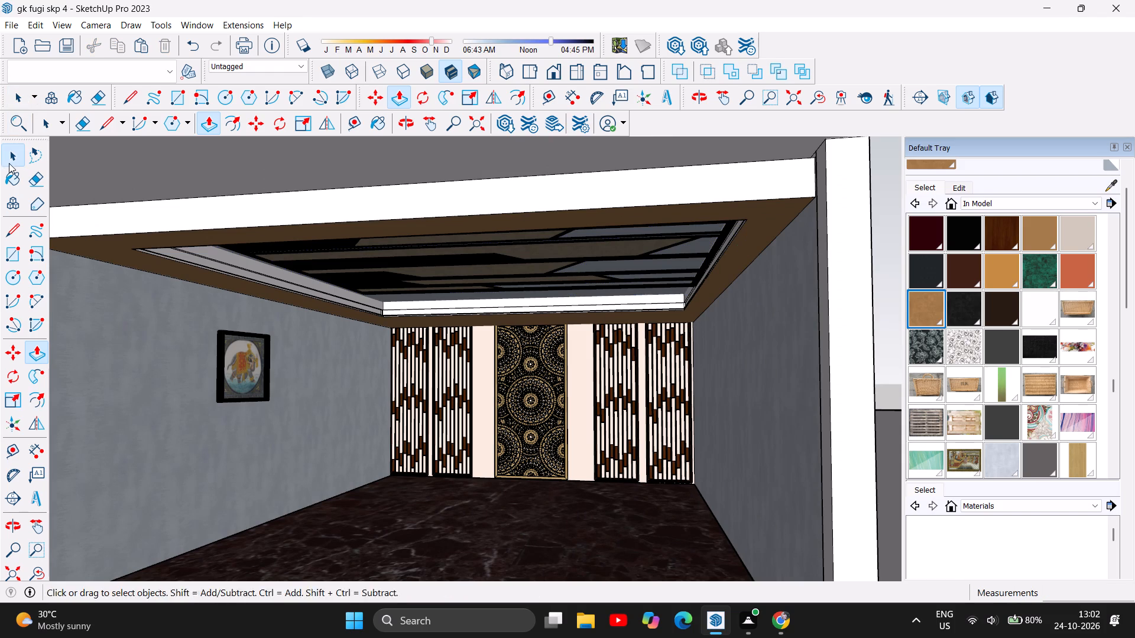
scroll(358, 315, down, 3)
click(757, 299)
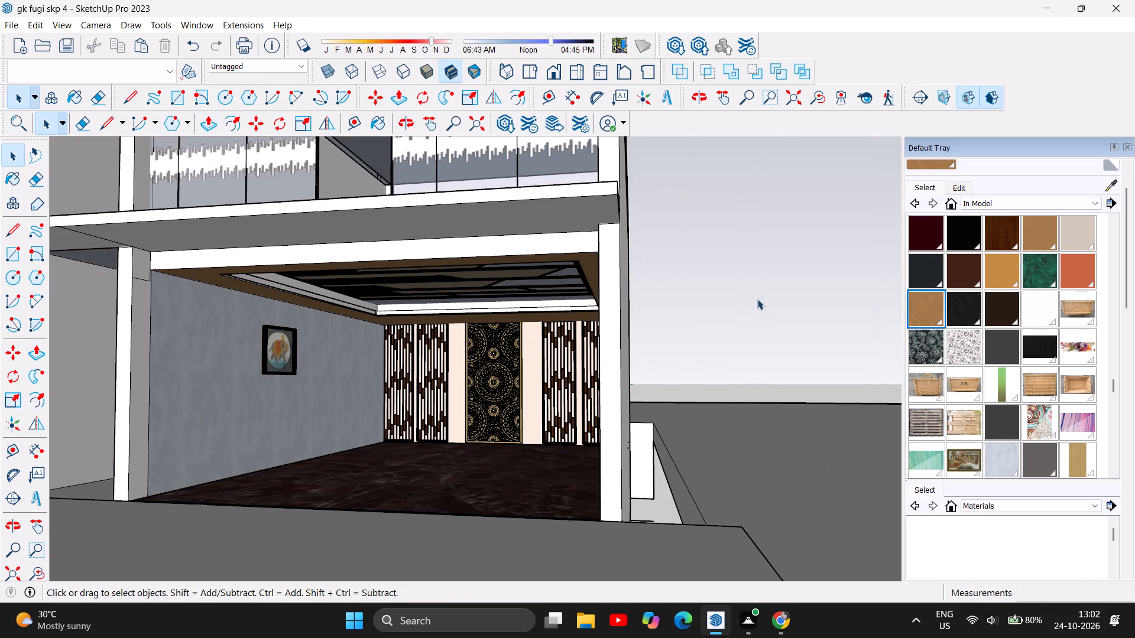
Repaint the recess's ceiling face behind the slats with the dark green marble texture from the model's materials.
scroll(514, 304, up, 15)
scroll(576, 253, up, 6)
scroll(576, 253, down, 13)
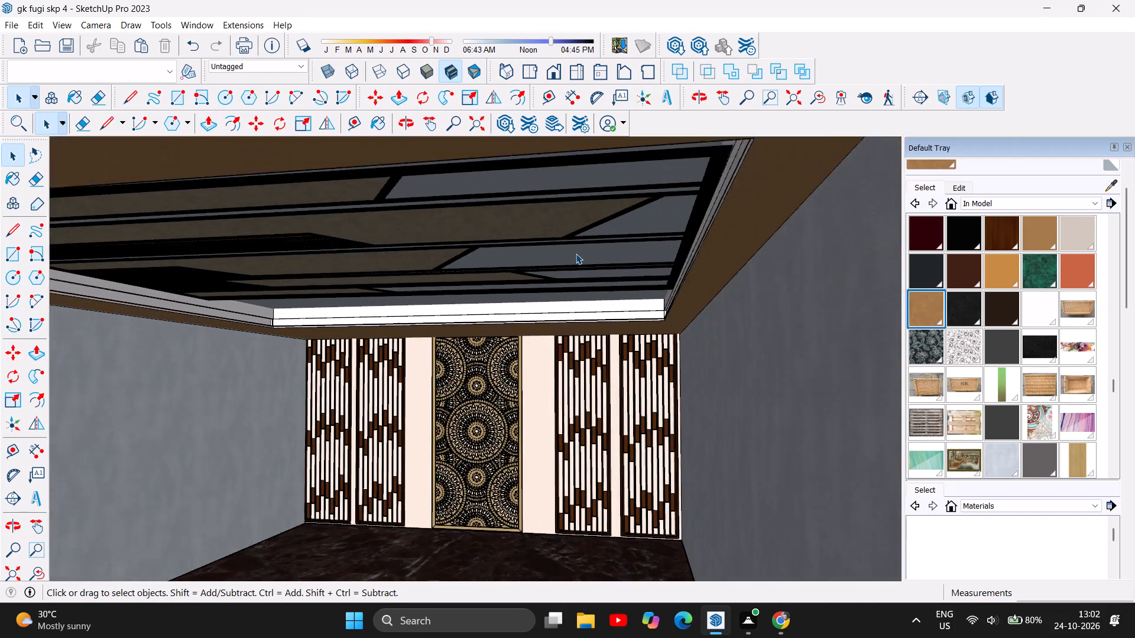
scroll(576, 253, down, 3)
scroll(532, 313, up, 5)
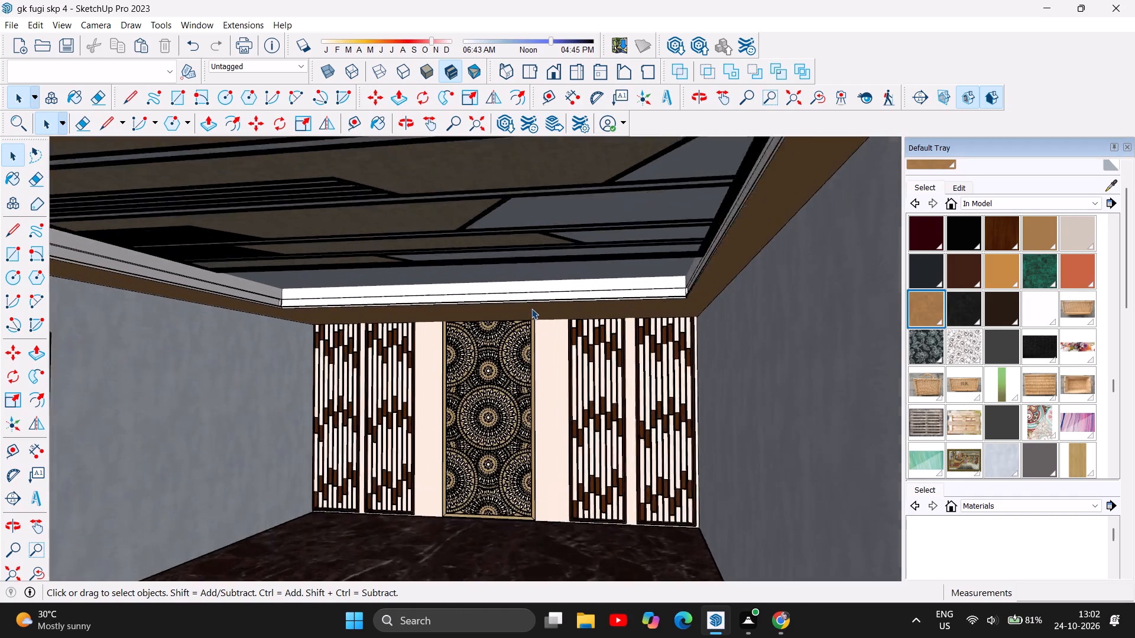
scroll(631, 230, down, 5)
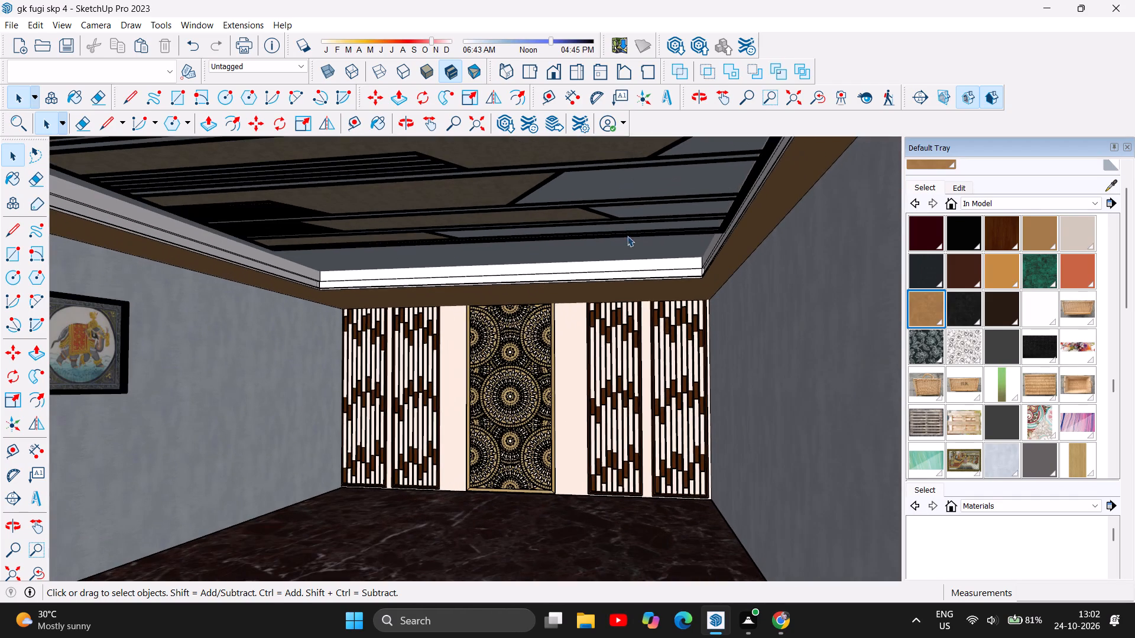
scroll(616, 266, down, 3)
click(1037, 281)
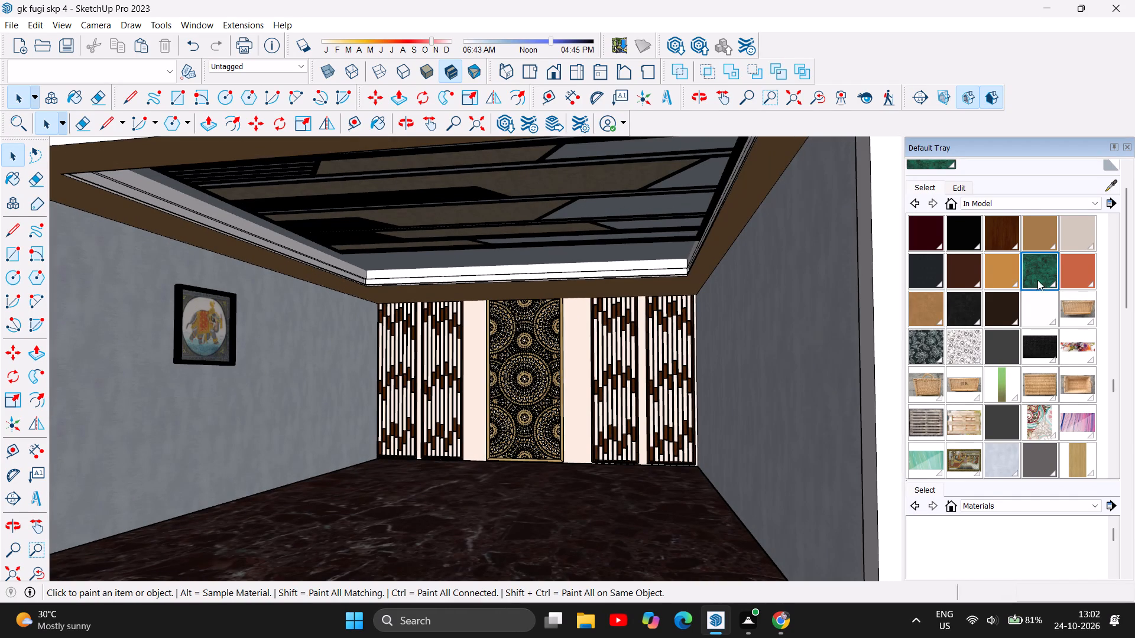
click(672, 253)
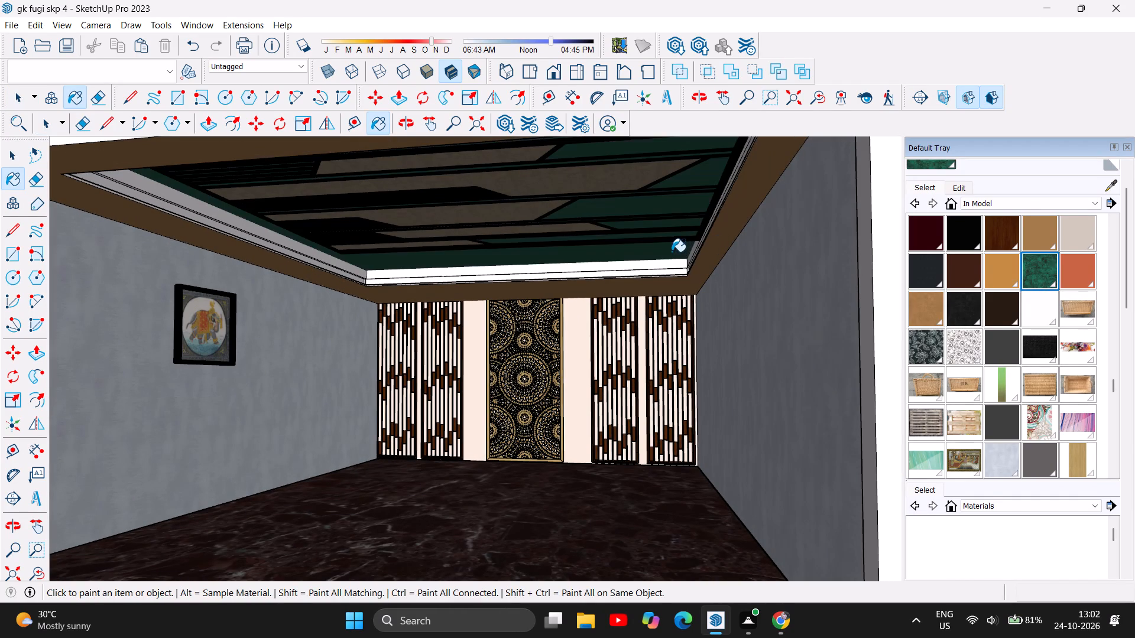
Push/Pull the recess's green marble ceiling face behind the slats by 5".
scroll(672, 252, up, 1)
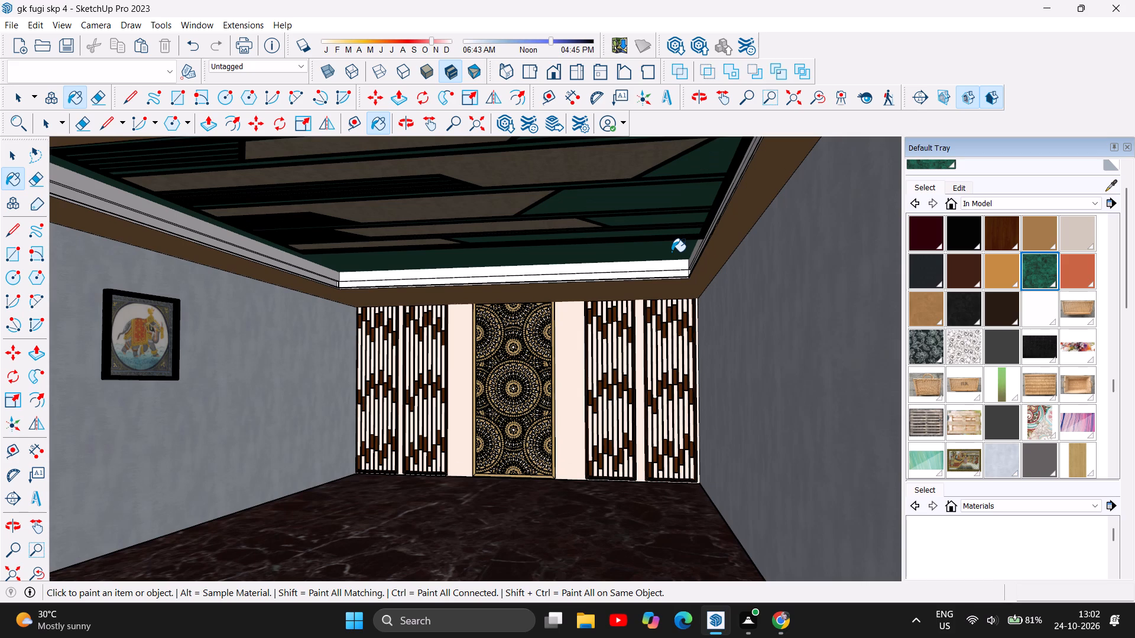
click(206, 123)
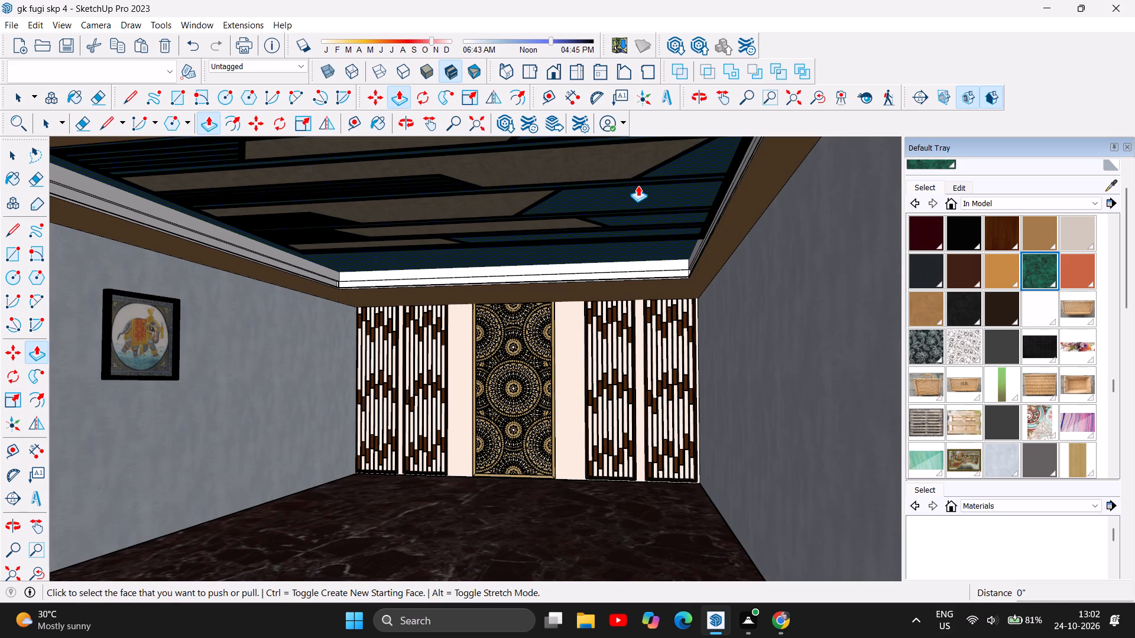
click(638, 185)
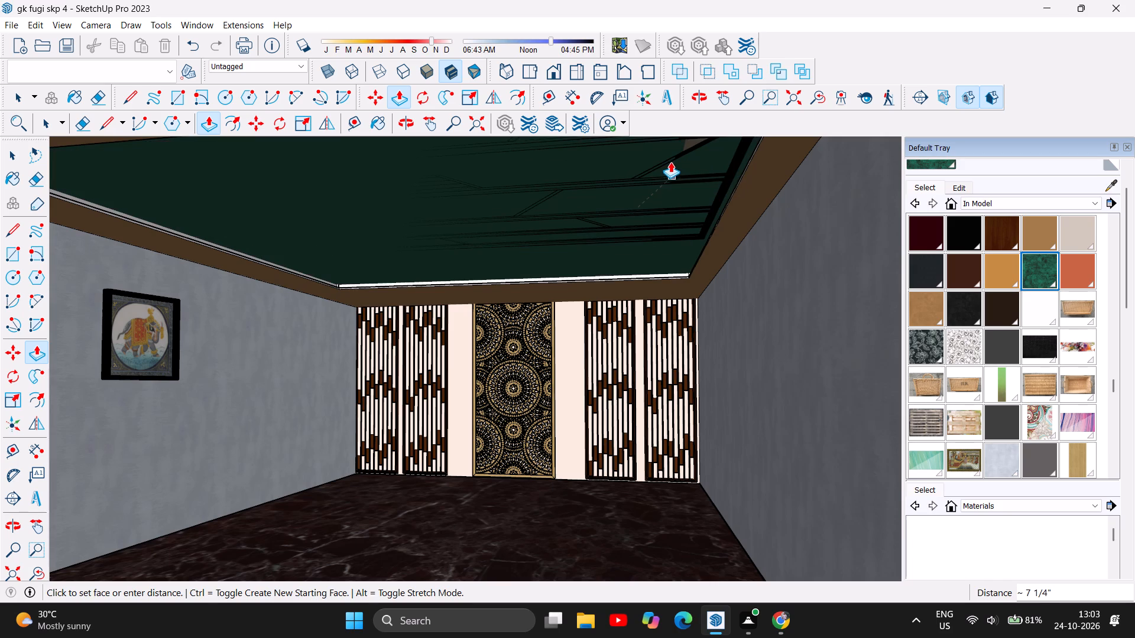
click(670, 151)
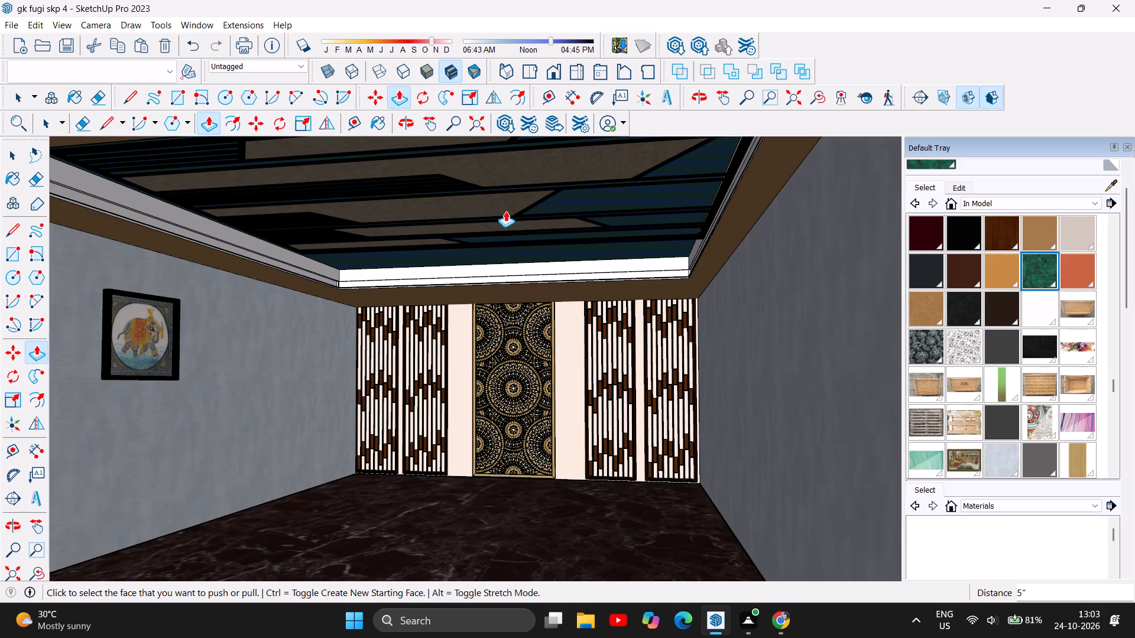
Undo the recent depth and paint changes to the ceiling recess and the explode of the slatted ceiling panel.
click(12, 155)
click(439, 178)
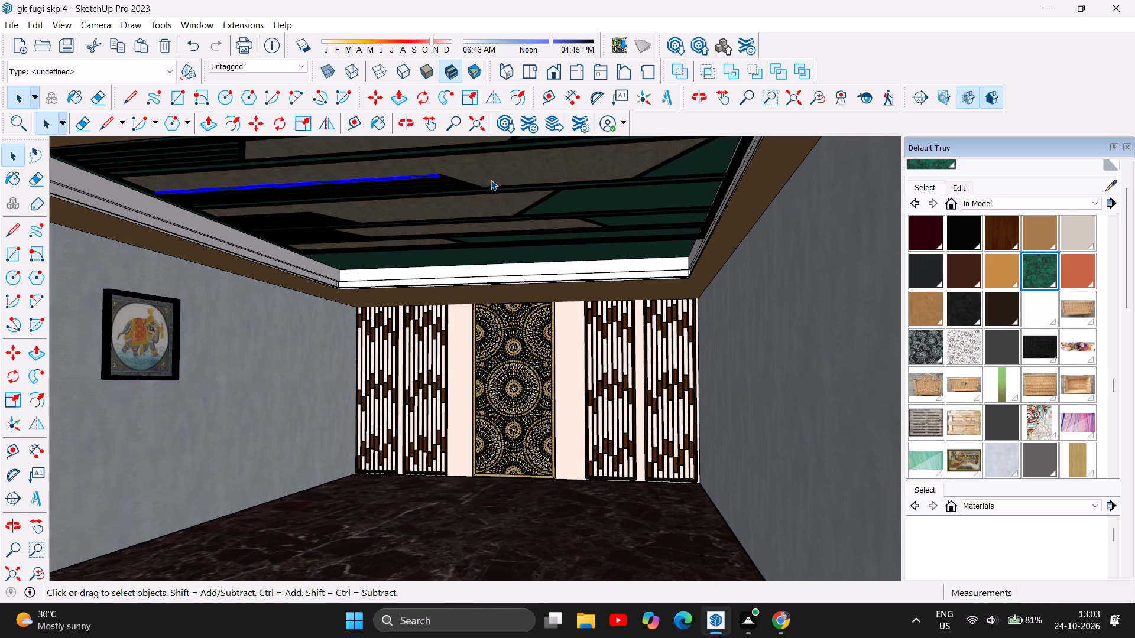
scroll(466, 225, down, 2)
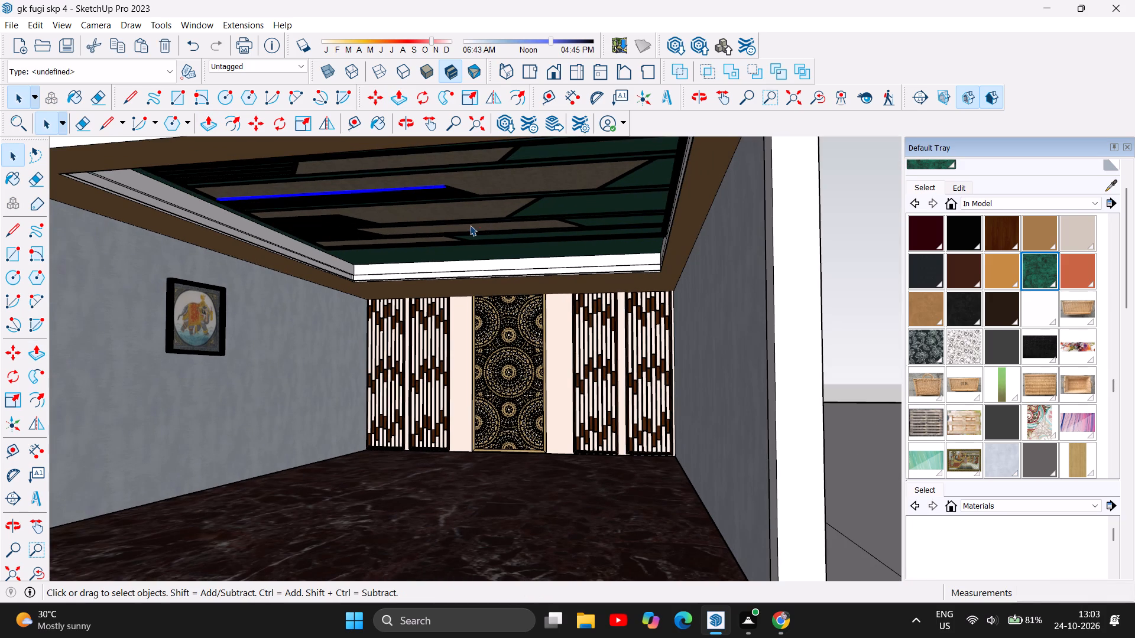
key(ctrl+z)
key(ctrl+z)
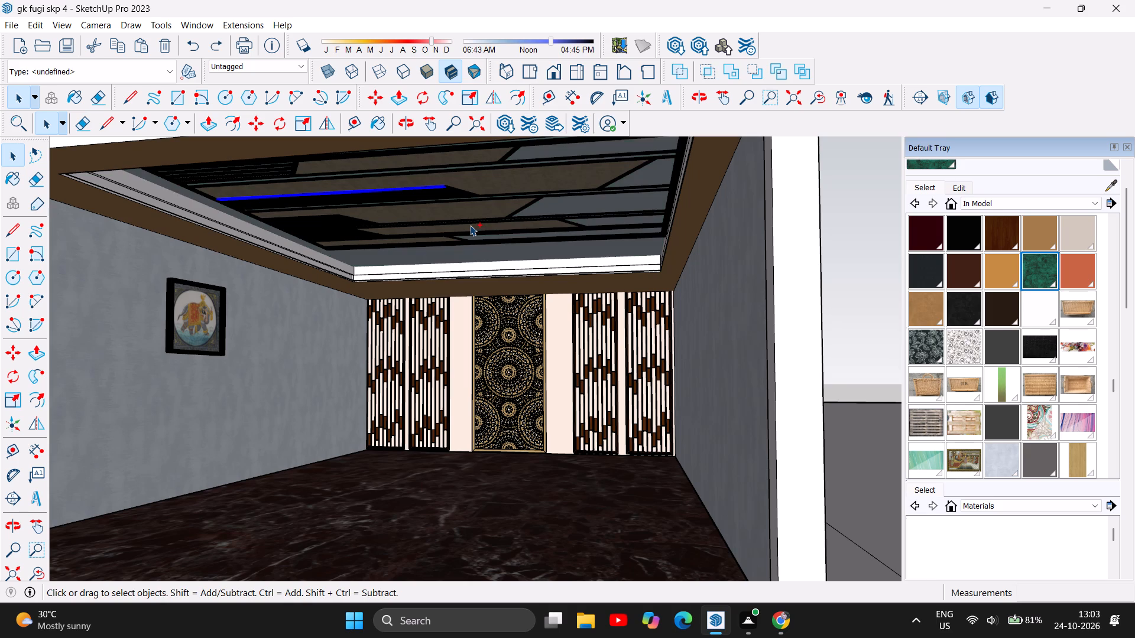
key(ctrl+z)
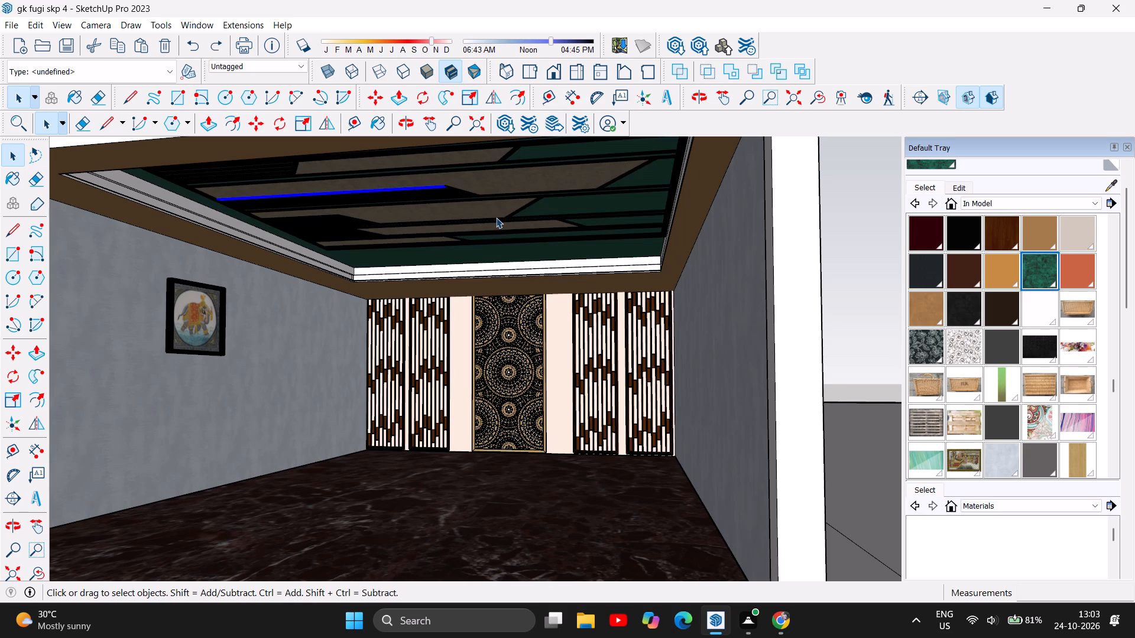
click(496, 217)
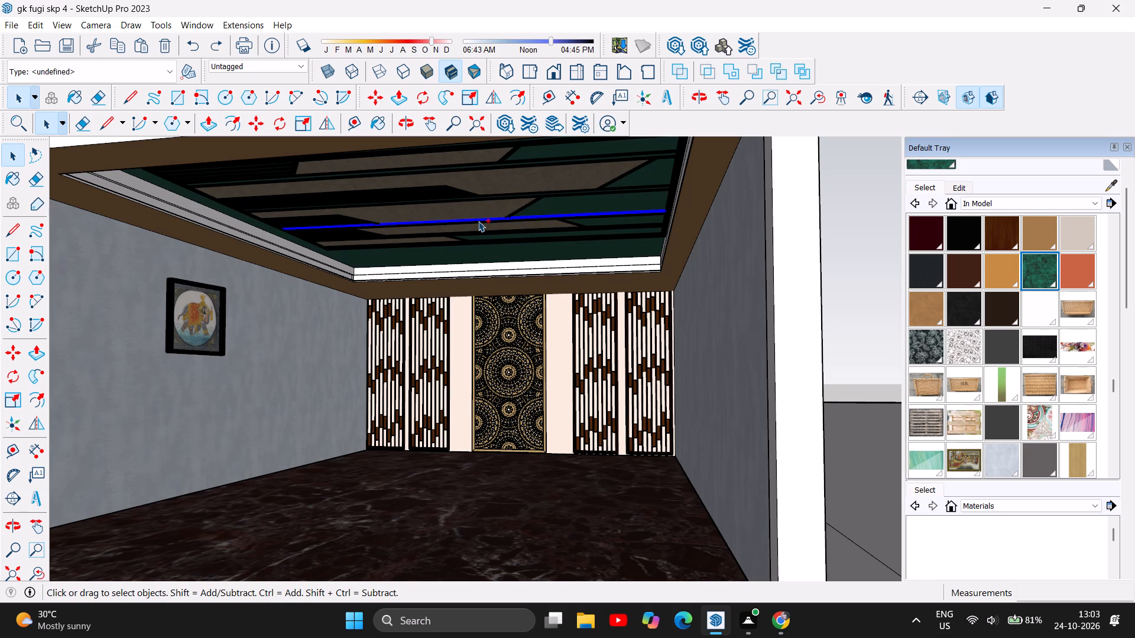
key(ctrl+z)
Check whether the slatted ceiling panel selects as one object and examine it against the green marble recess.
click(478, 221)
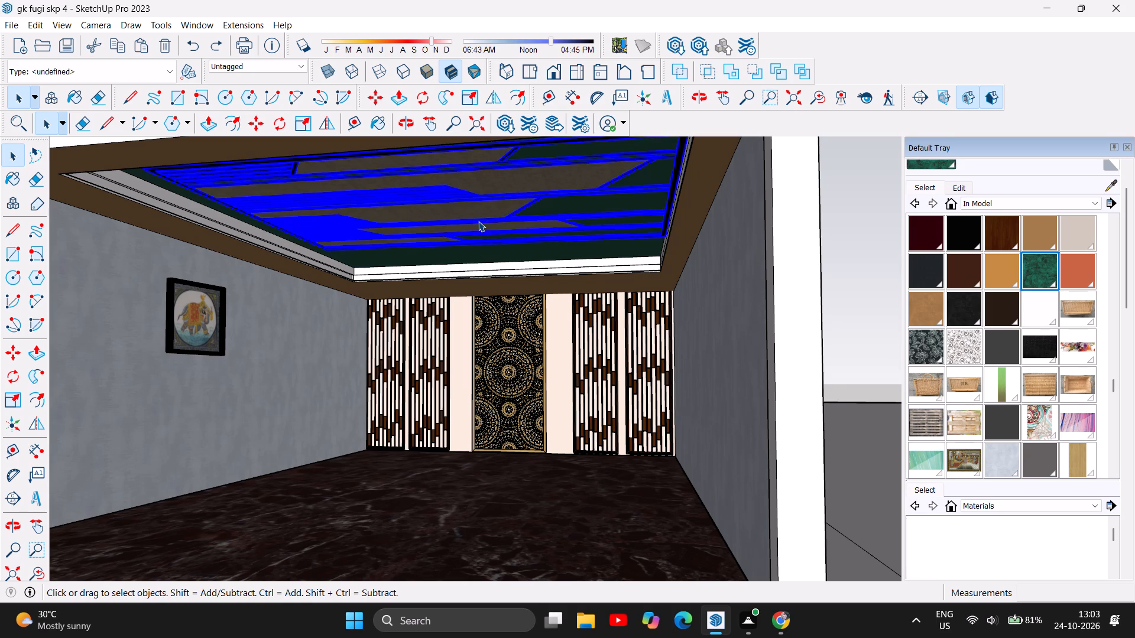
scroll(502, 220, up, 2)
scroll(502, 220, down, 1)
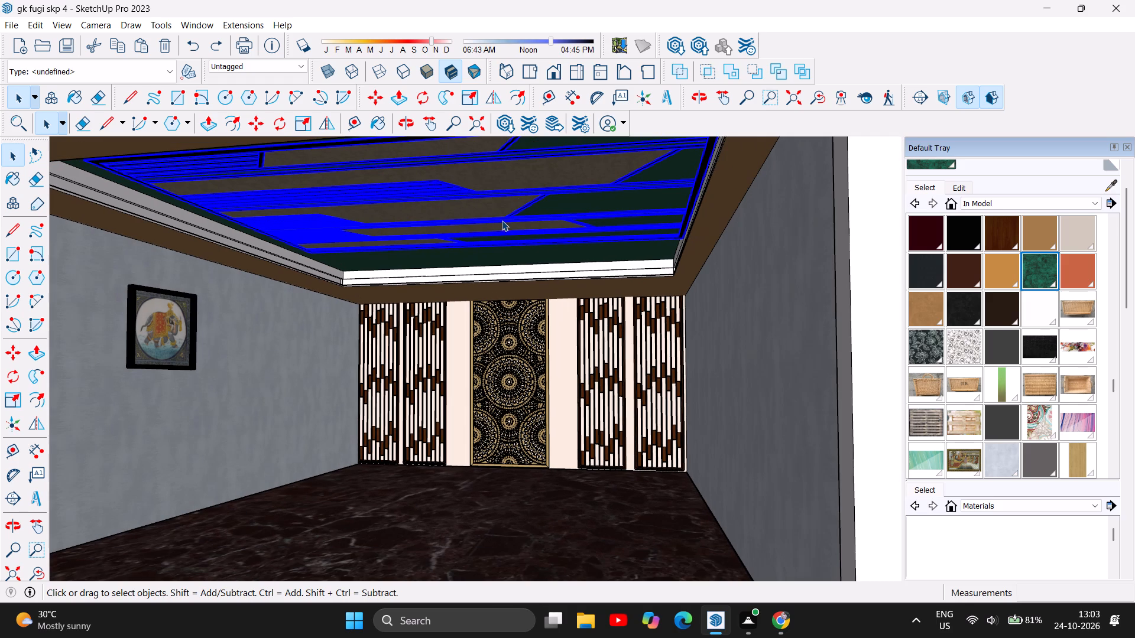
scroll(548, 151, up, 1)
click(550, 175)
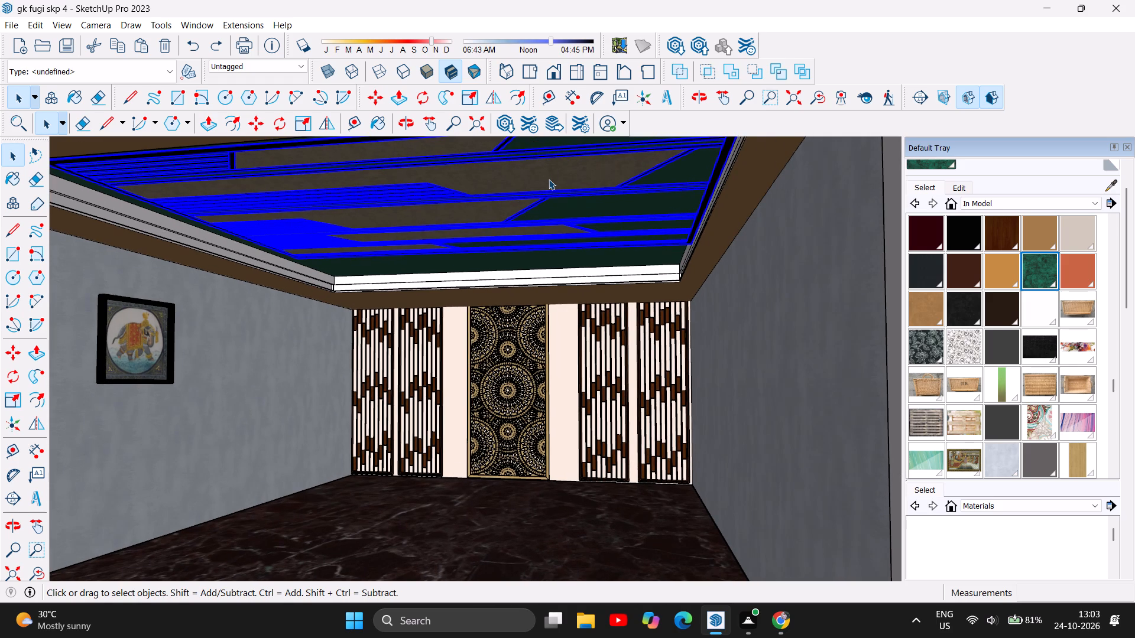
scroll(526, 229, down, 3)
click(857, 237)
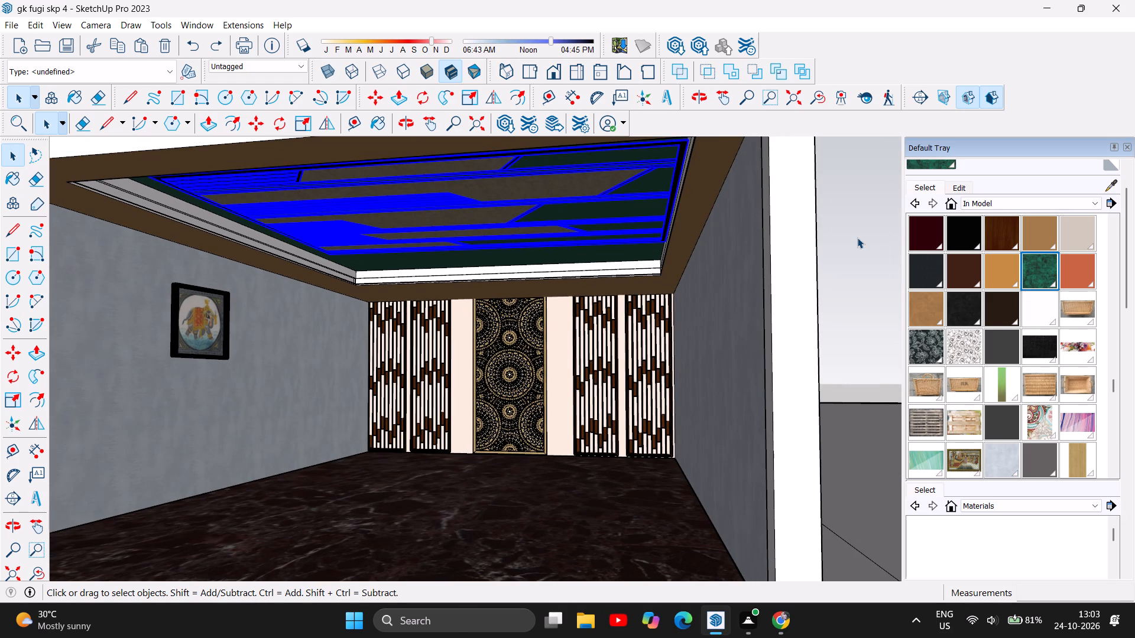
click(544, 177)
Deselect the slatted ceiling panel and save the model.
click(832, 222)
key(ctrl+s)
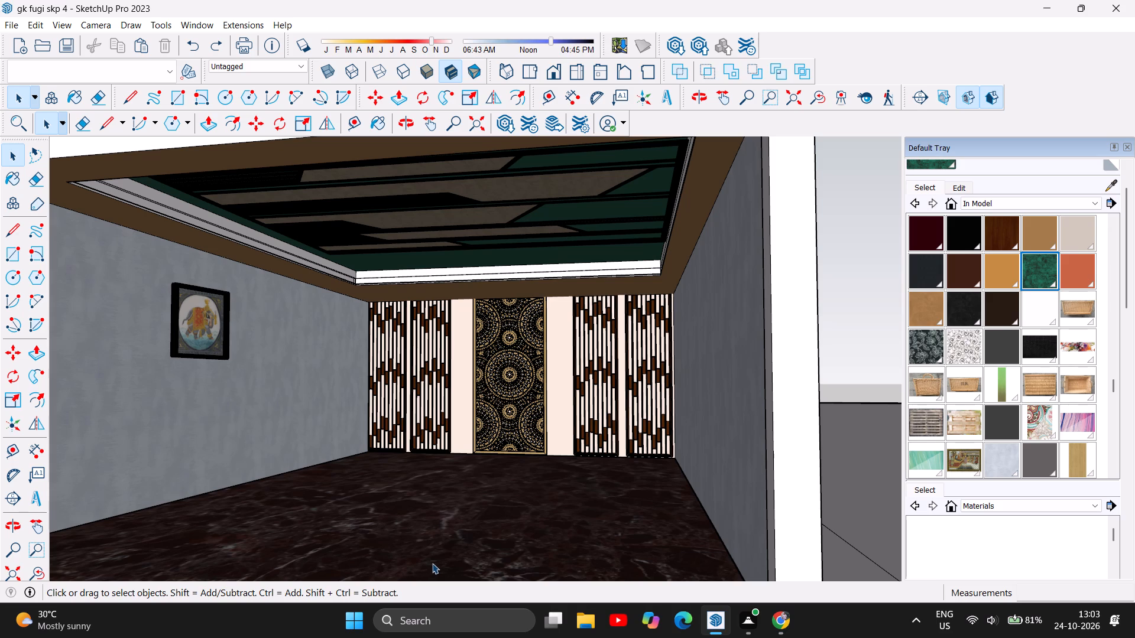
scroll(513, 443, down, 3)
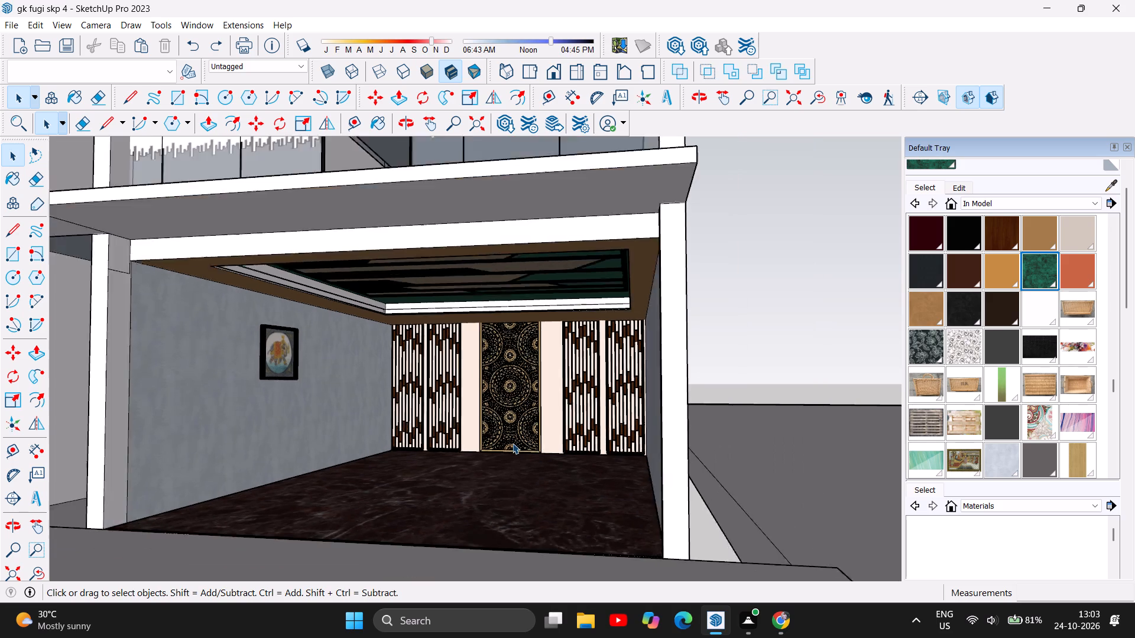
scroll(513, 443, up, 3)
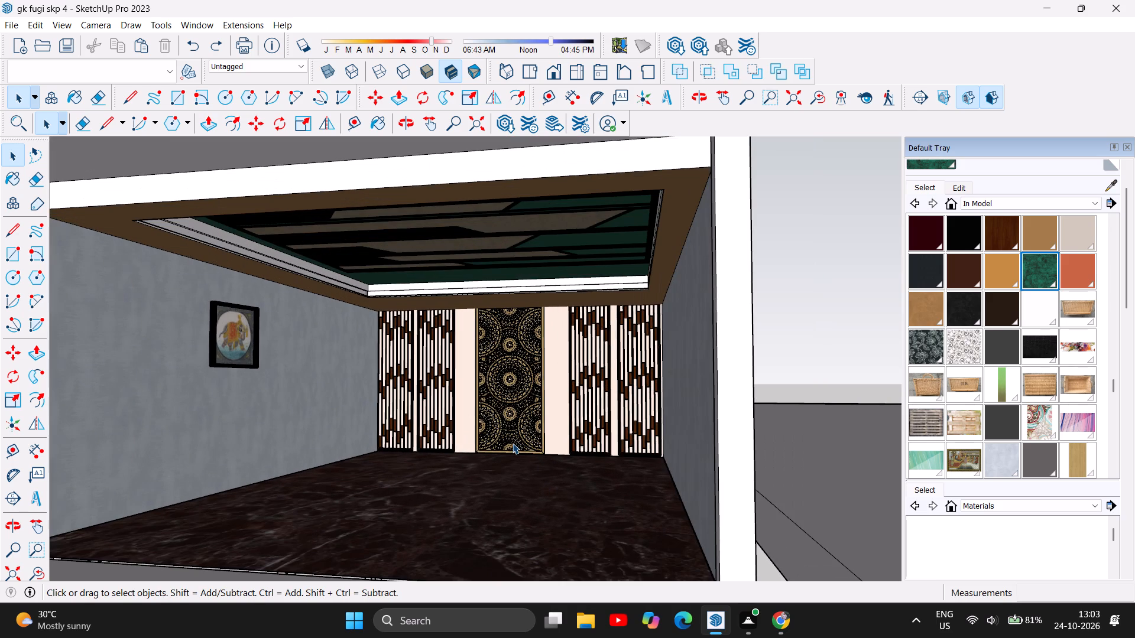
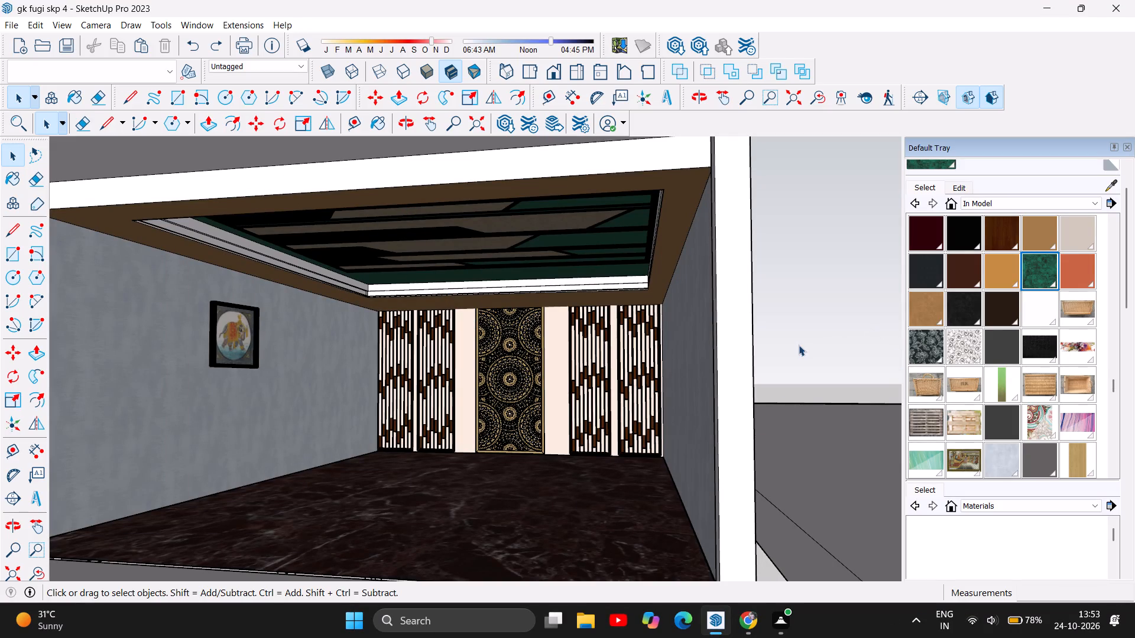
Examine the two-storey building's front facade and the patterned folding screens standing in front of it.
scroll(809, 337, down, 2)
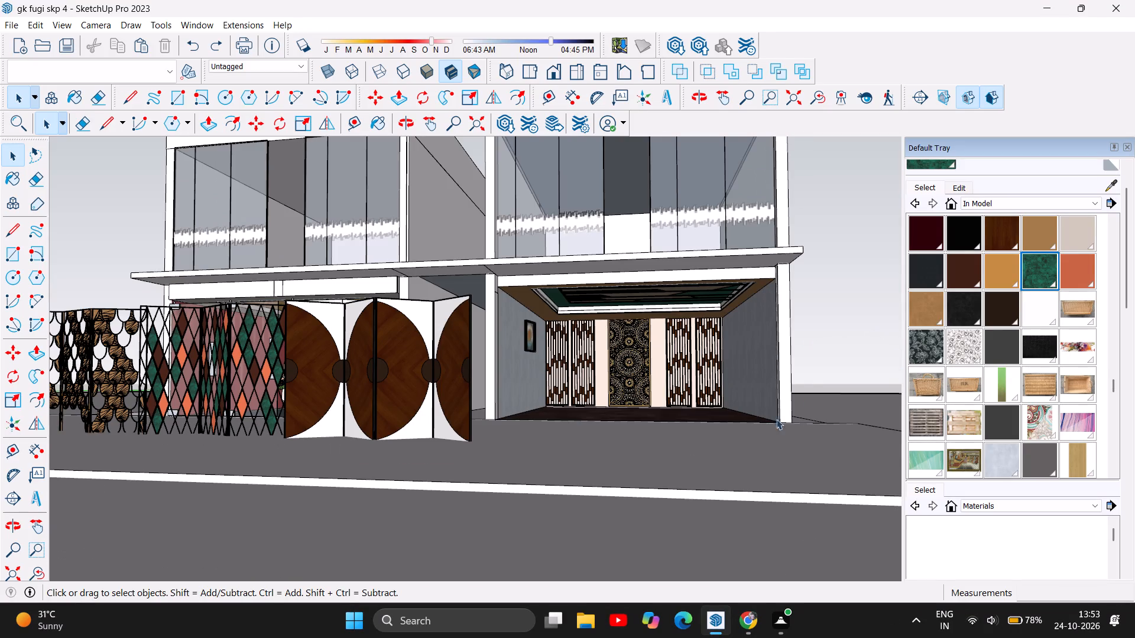
scroll(348, 416, down, 4)
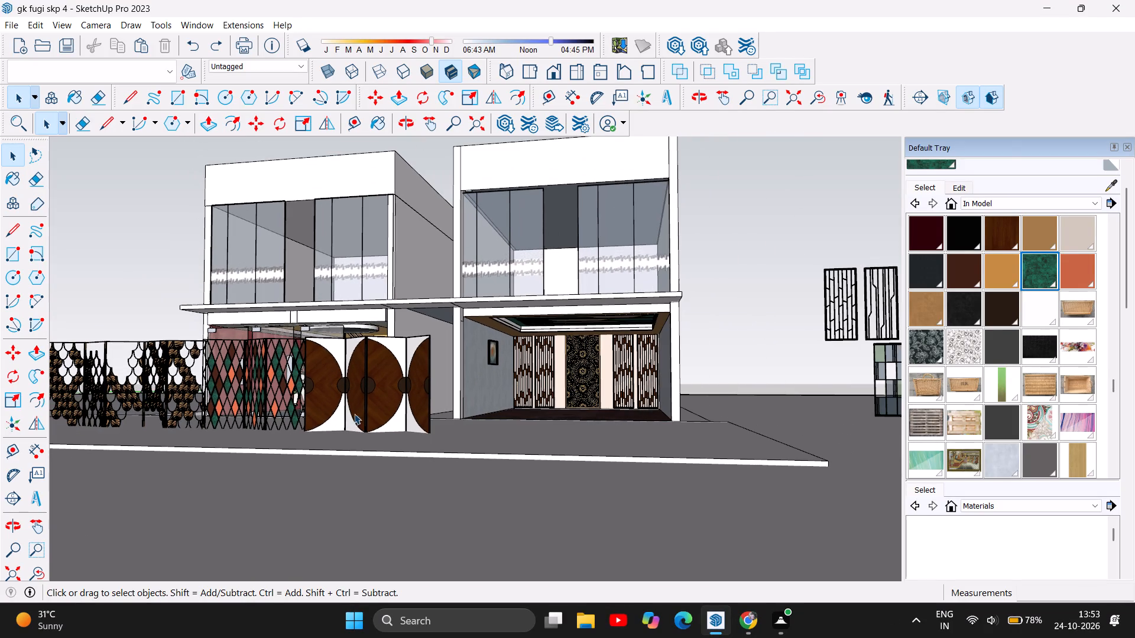
scroll(766, 390, up, 5)
scroll(766, 390, down, 1)
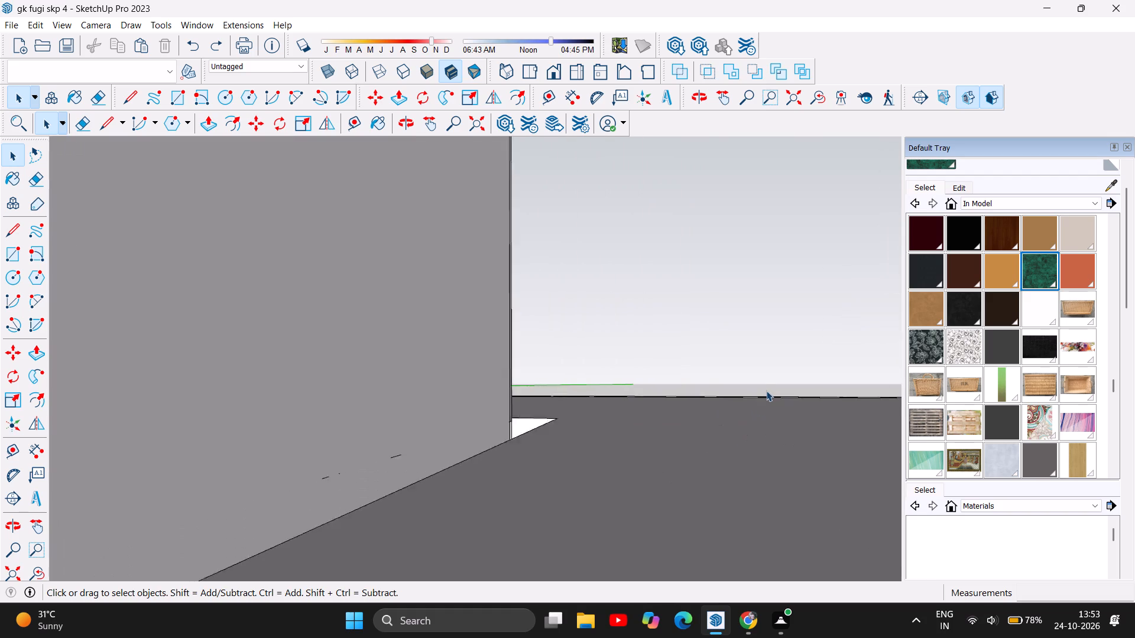
scroll(766, 390, down, 6)
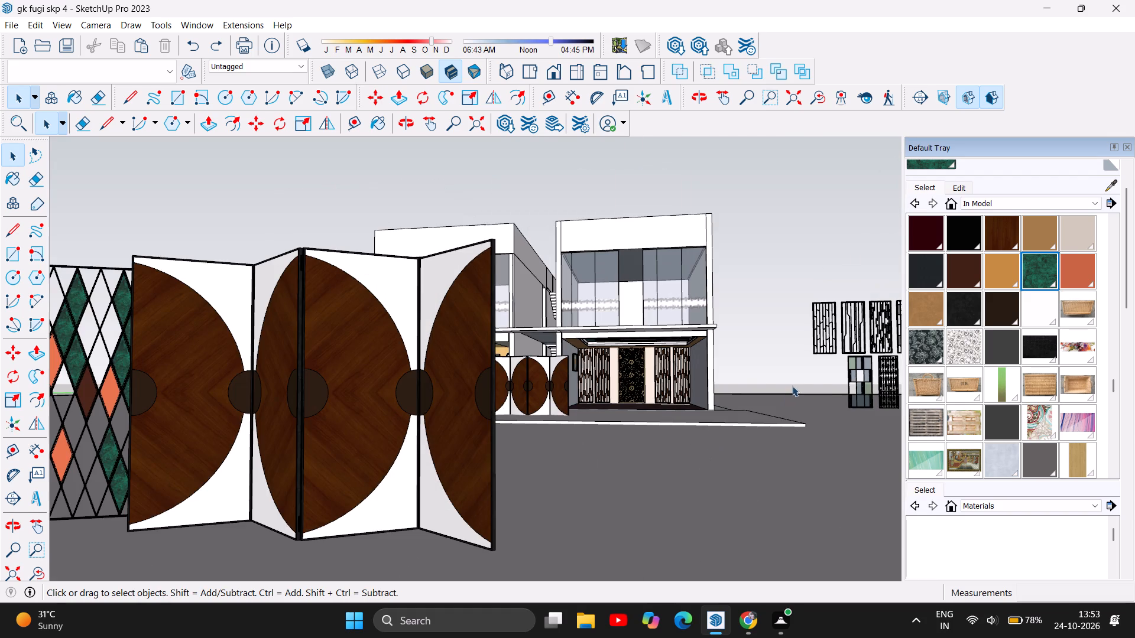
scroll(541, 418, up, 4)
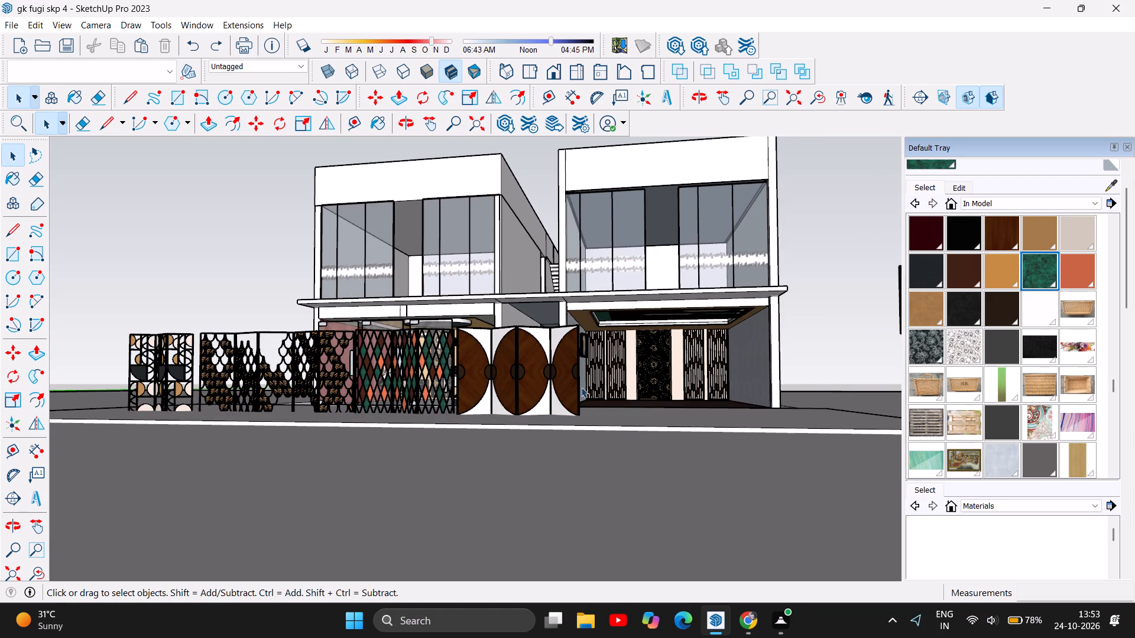
drag(631, 395, 634, 412)
scroll(613, 490, down, 3)
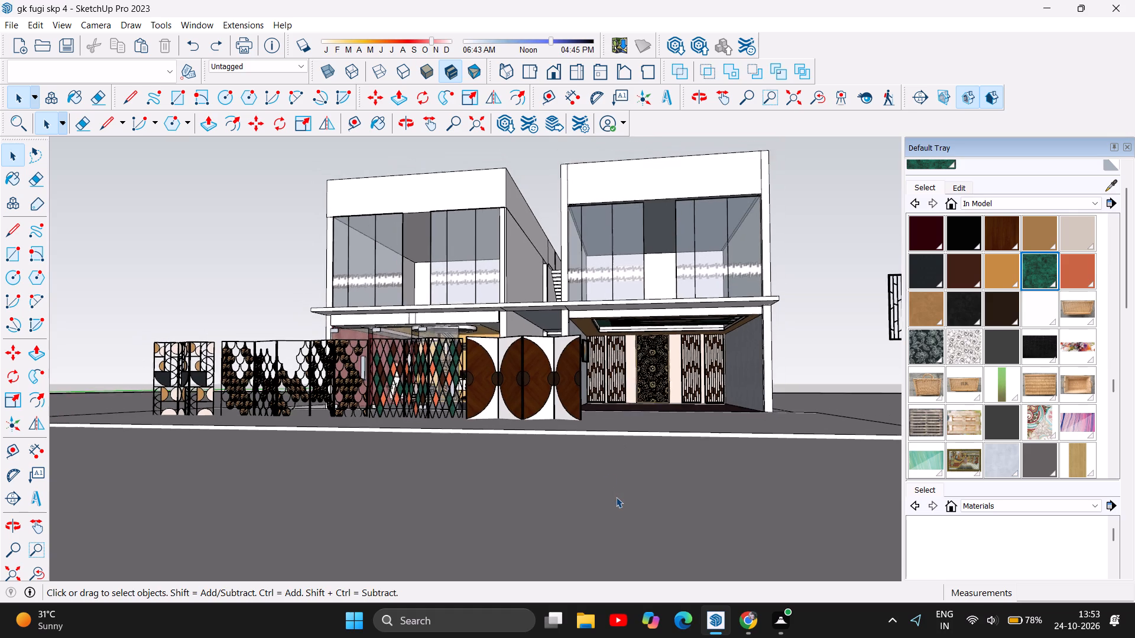
scroll(616, 497, down, 2)
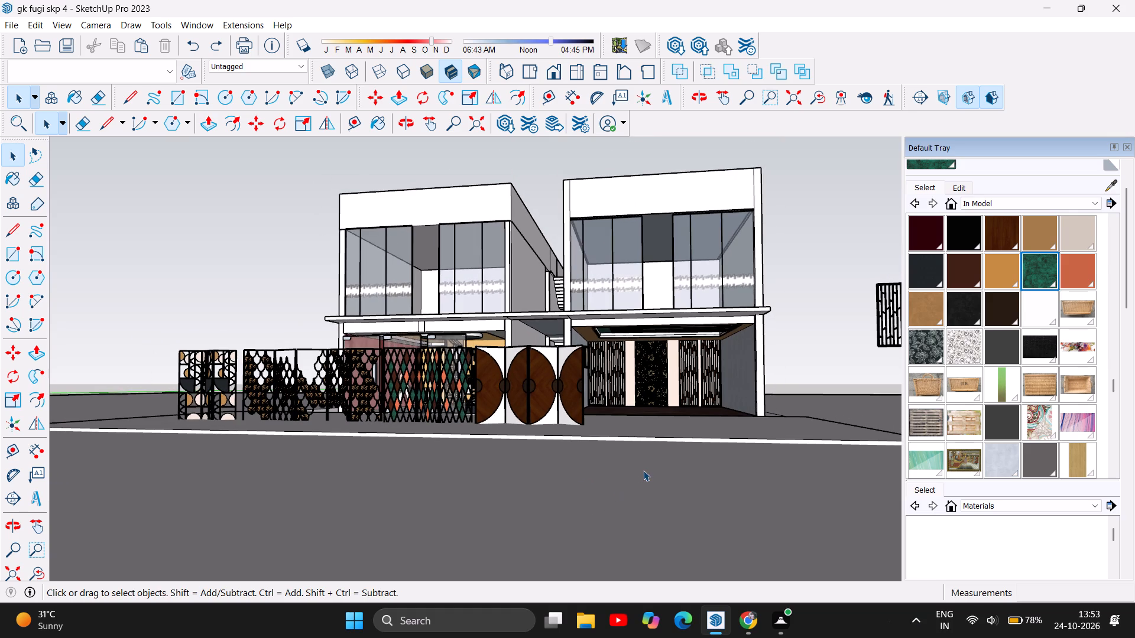
scroll(534, 515, down, 5)
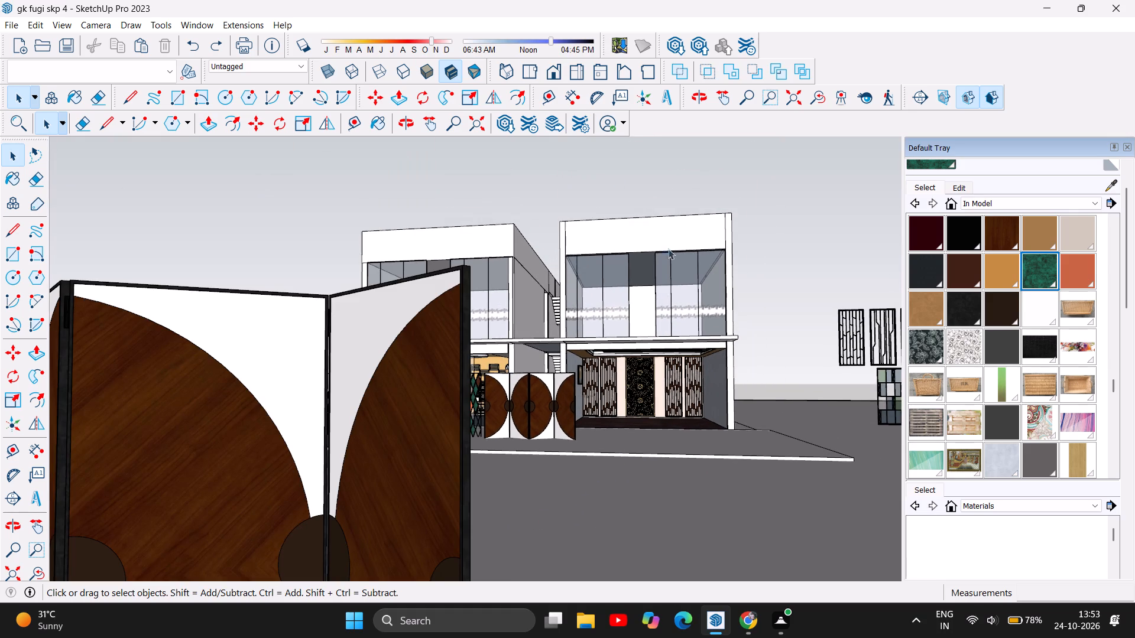
Survey the whole site from above and from the sides, including the building and the loose screens around it.
click(404, 125)
drag(565, 391, 581, 429)
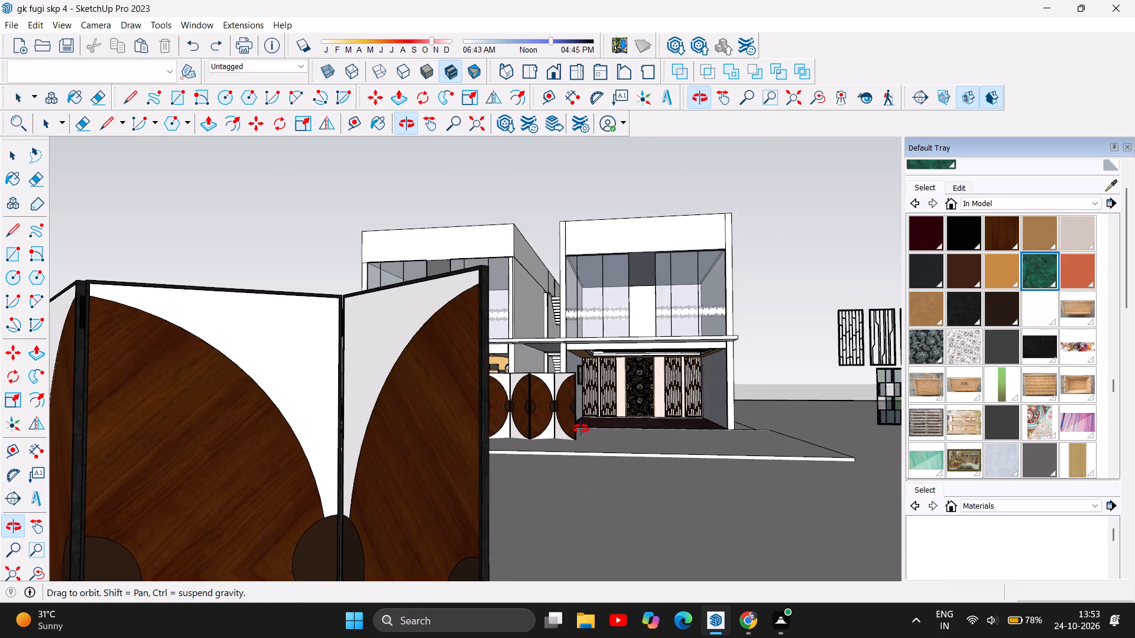
drag(581, 429, 610, 474)
scroll(575, 395, down, 5)
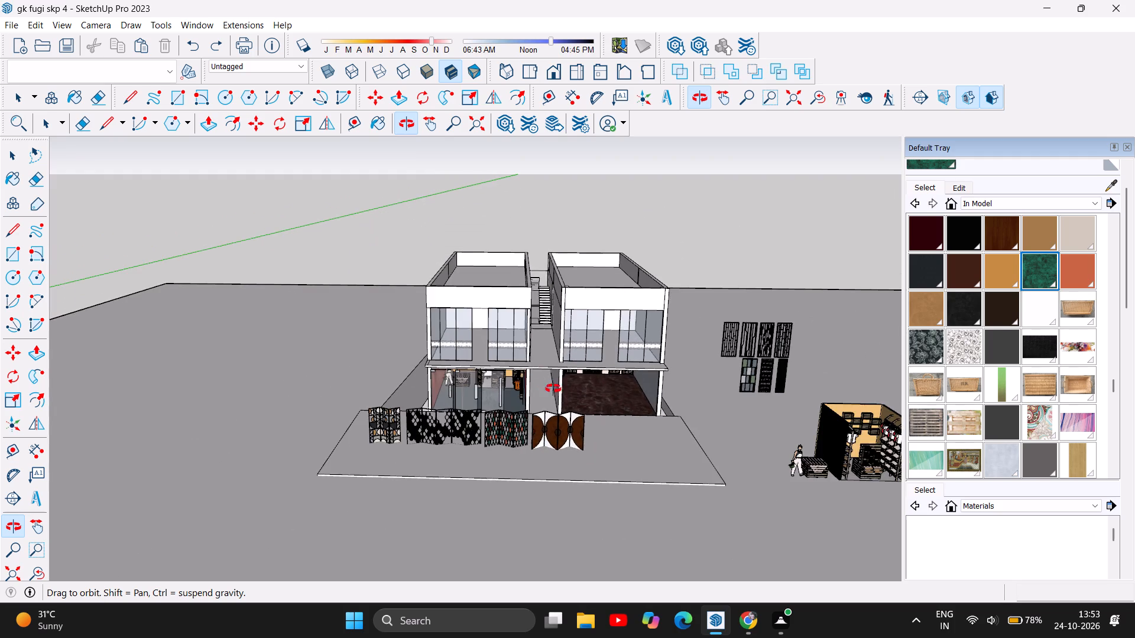
drag(637, 406, 463, 357)
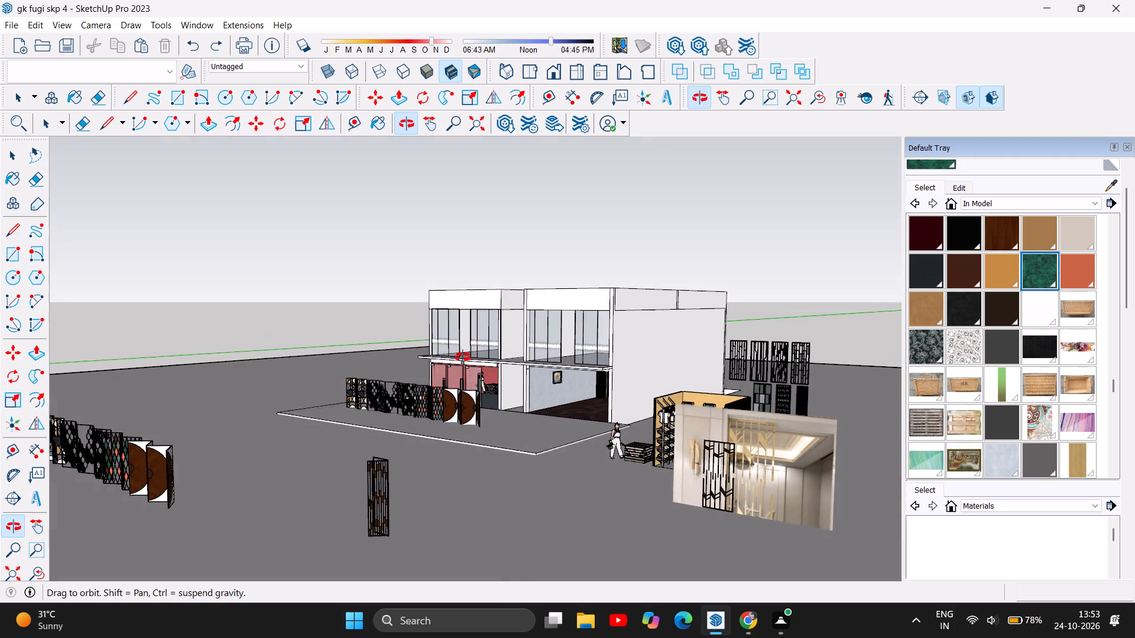
drag(463, 357, 698, 395)
scroll(530, 339, up, 4)
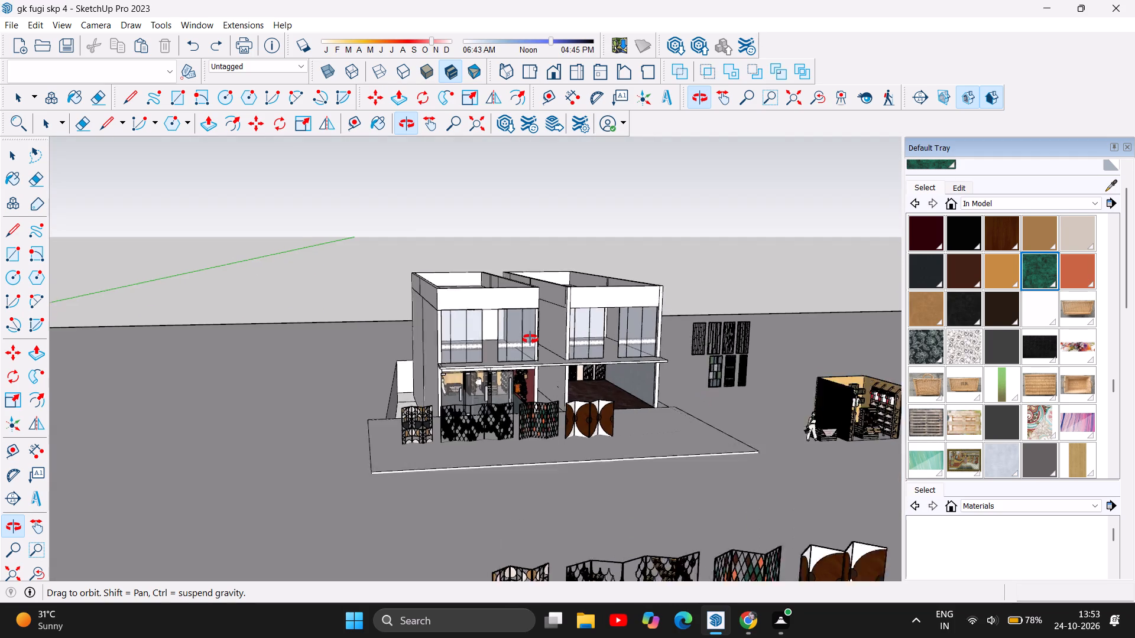
scroll(530, 339, up, 2)
scroll(643, 415, up, 4)
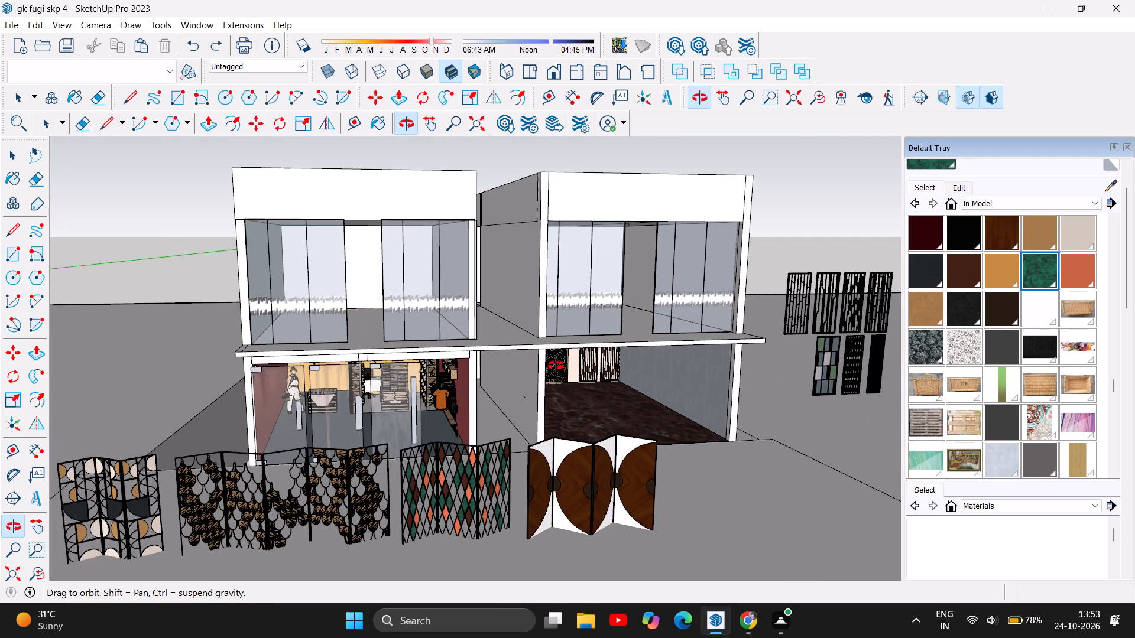
scroll(563, 304, up, 5)
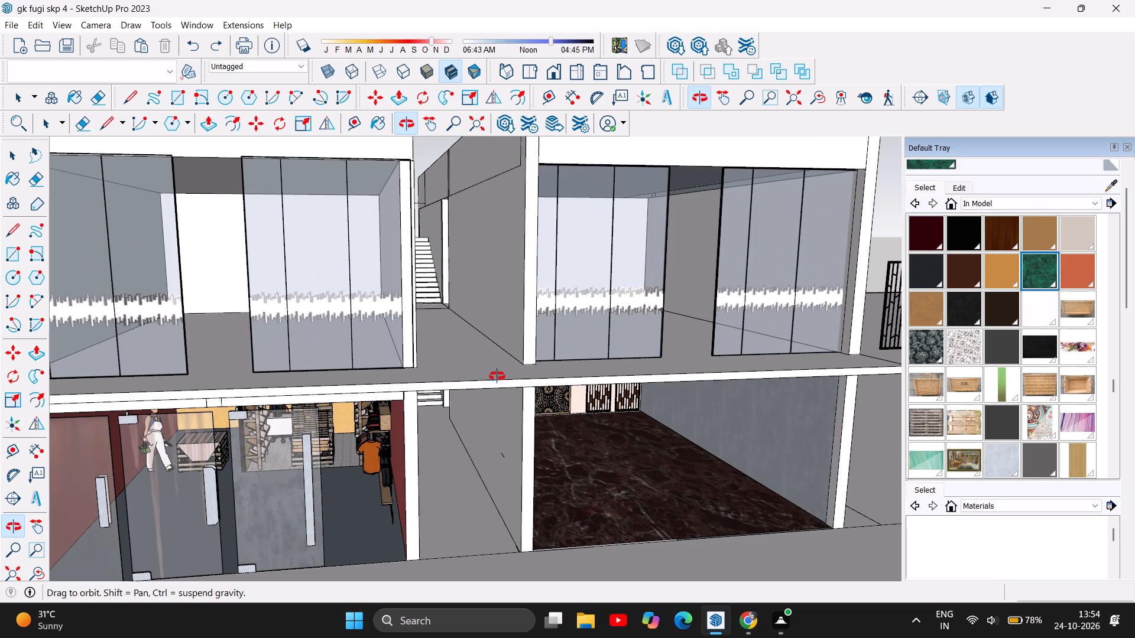
Examine the upper-floor glazing and central passage, and the open front of the unfurnished marble-floored room below.
drag(494, 377, 335, 391)
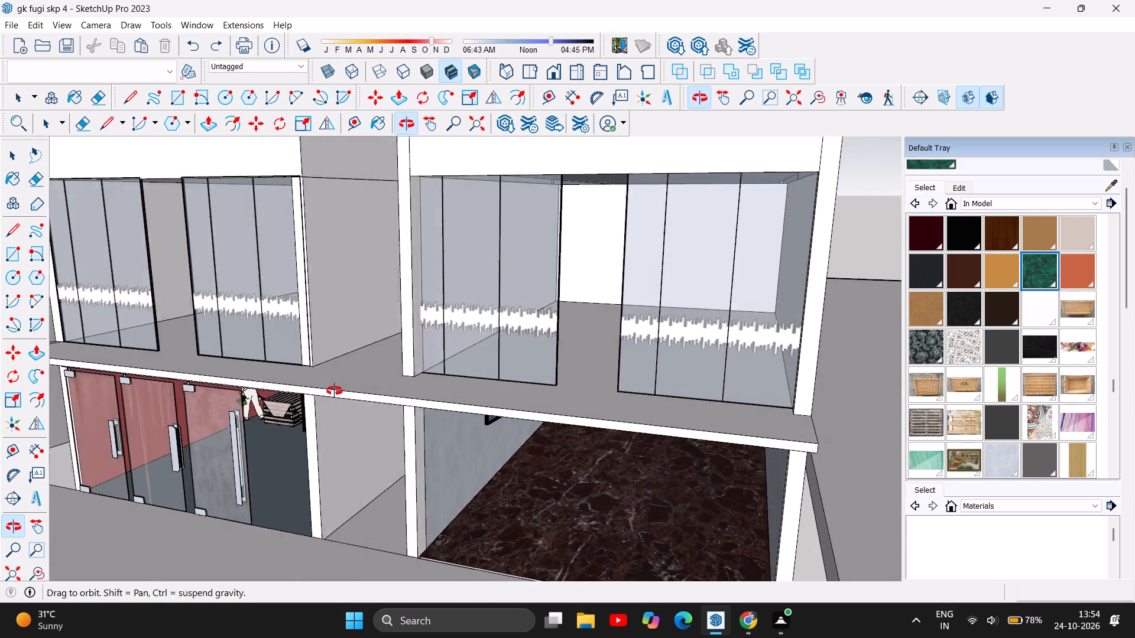
drag(335, 391, 428, 433)
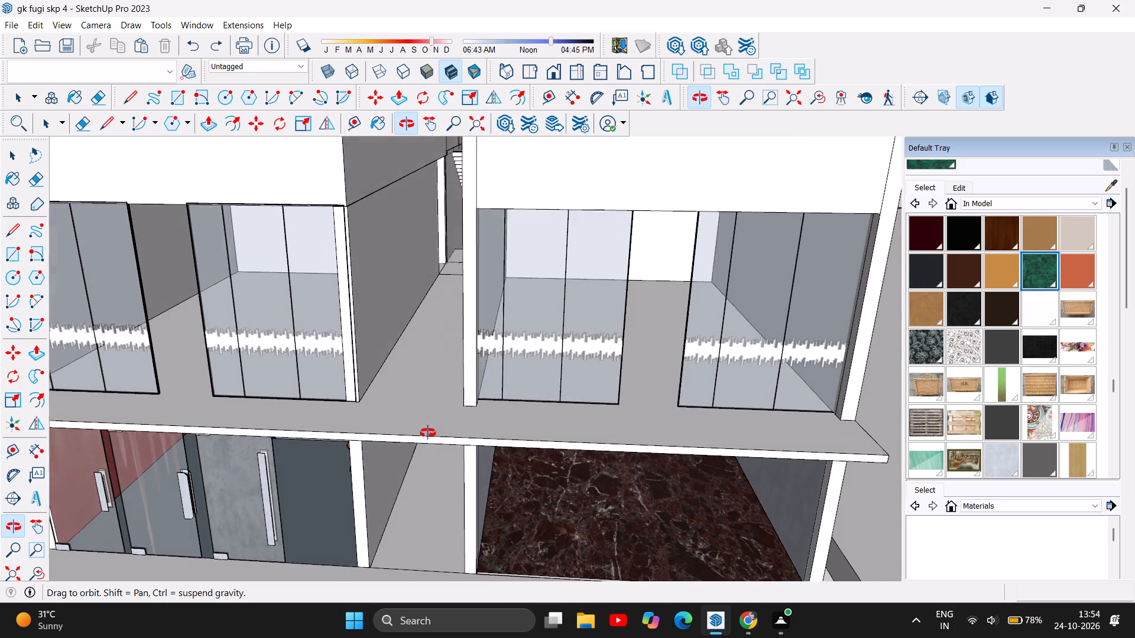
drag(428, 433, 442, 442)
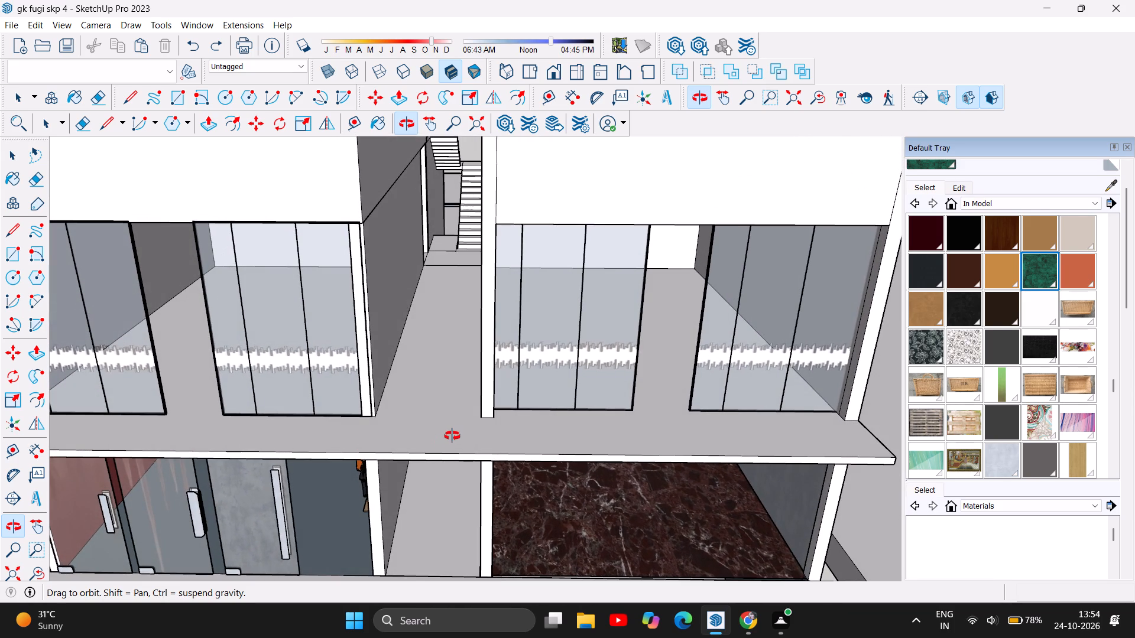
drag(478, 442, 460, 317)
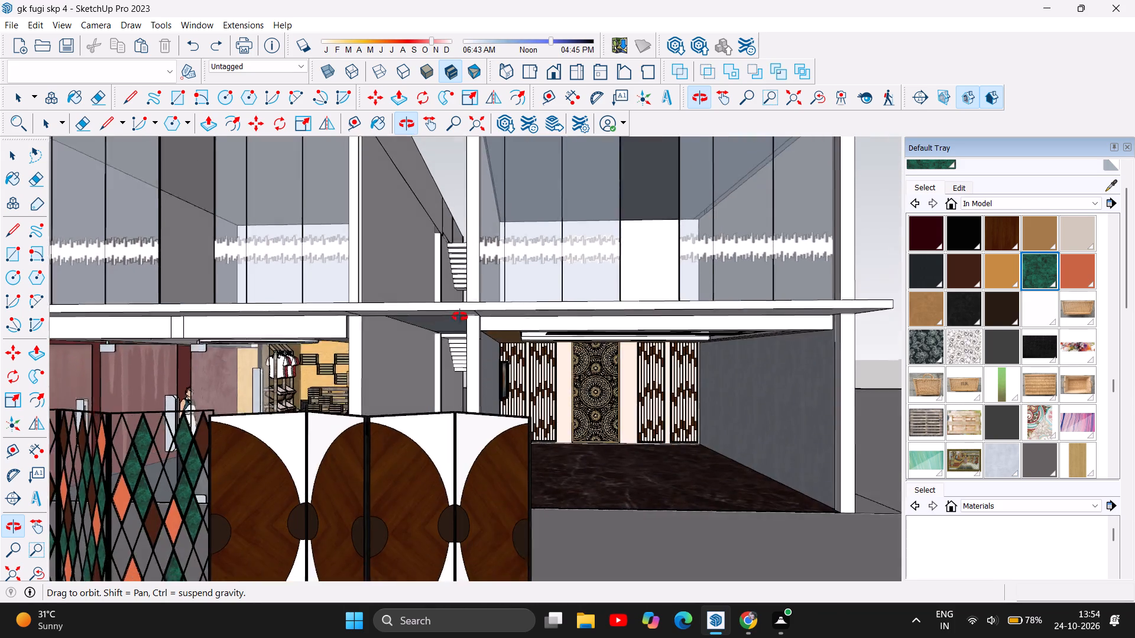
drag(460, 317, 423, 315)
scroll(666, 511, up, 5)
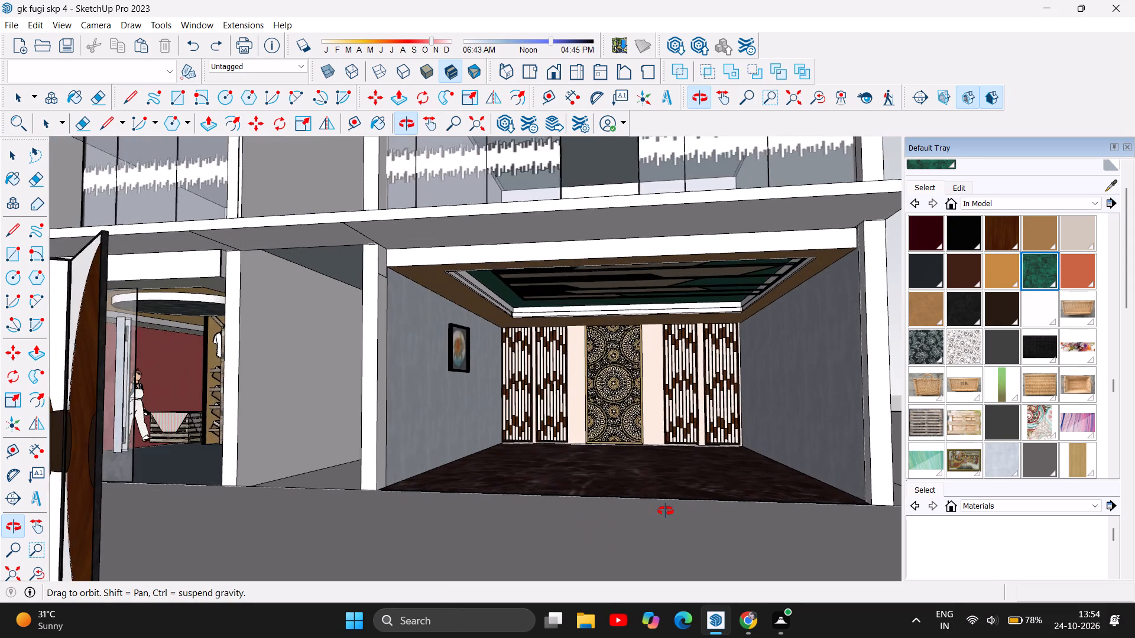
scroll(666, 511, up, 3)
Inspect the back wall of the marble-floored room, including a close look at the central circular-patterned lattice panel.
drag(645, 498, 655, 491)
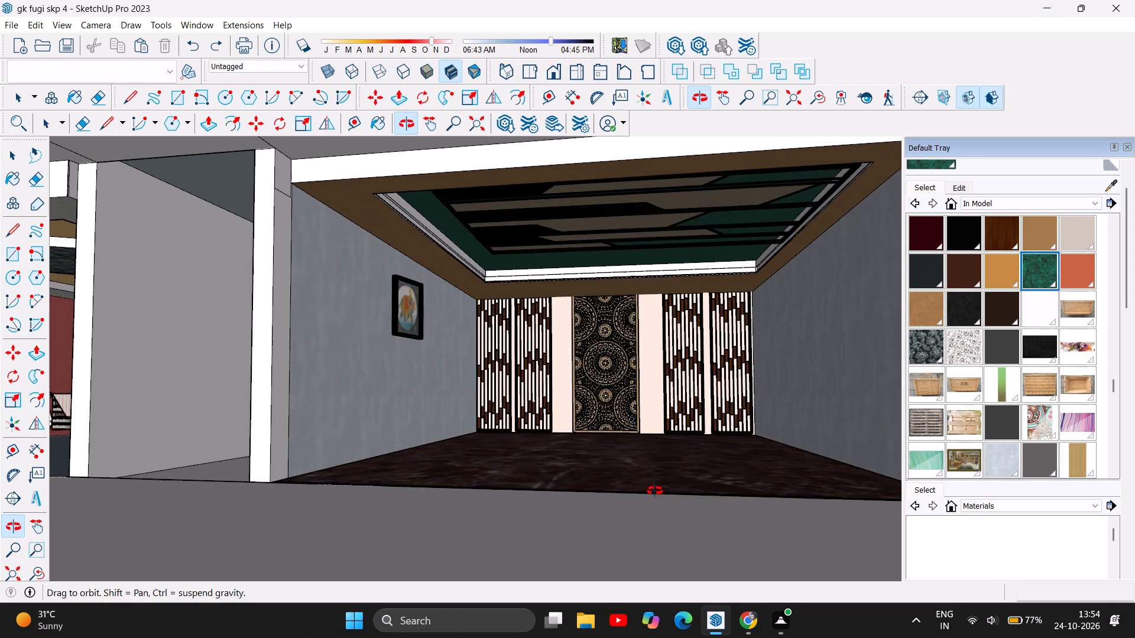
drag(655, 491, 664, 495)
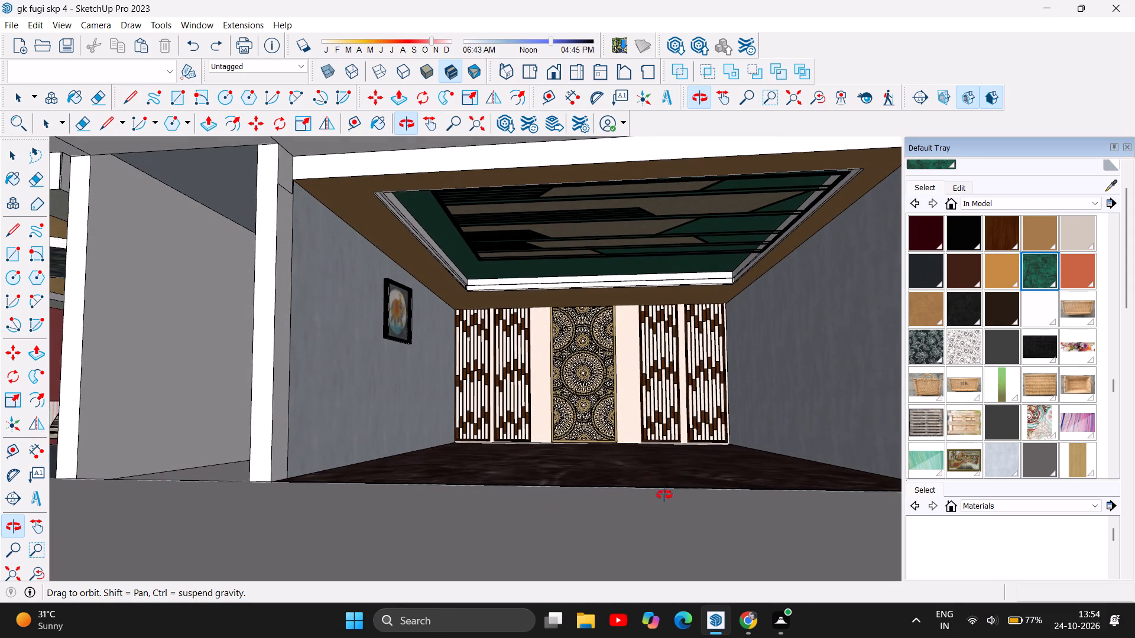
drag(664, 495, 669, 499)
scroll(546, 351, up, 4)
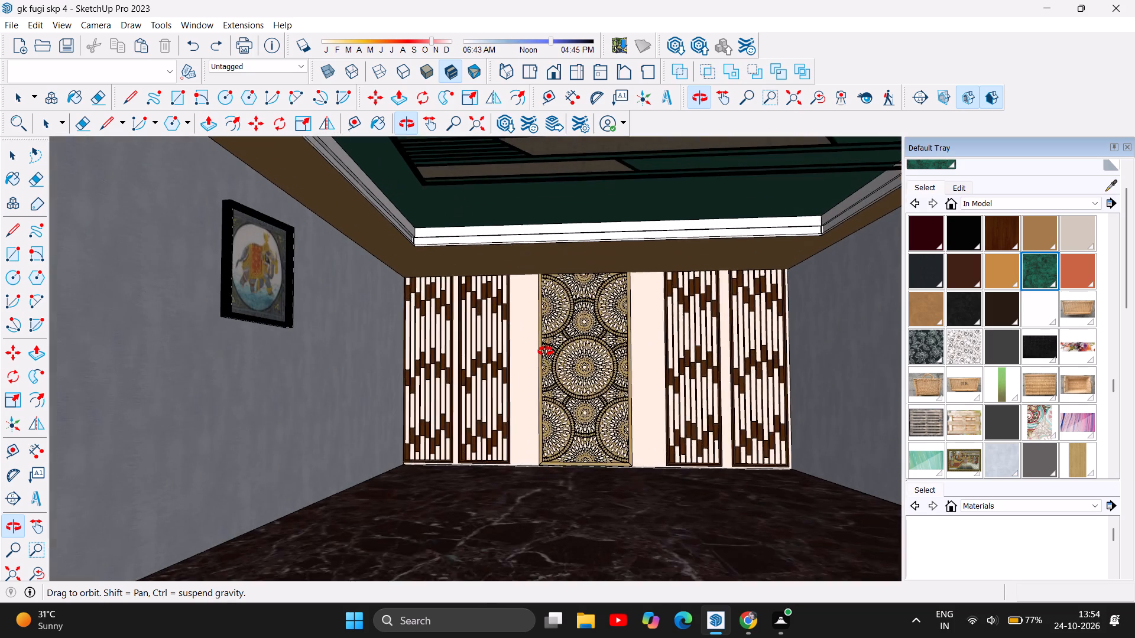
scroll(546, 351, up, 4)
scroll(610, 404, up, 4)
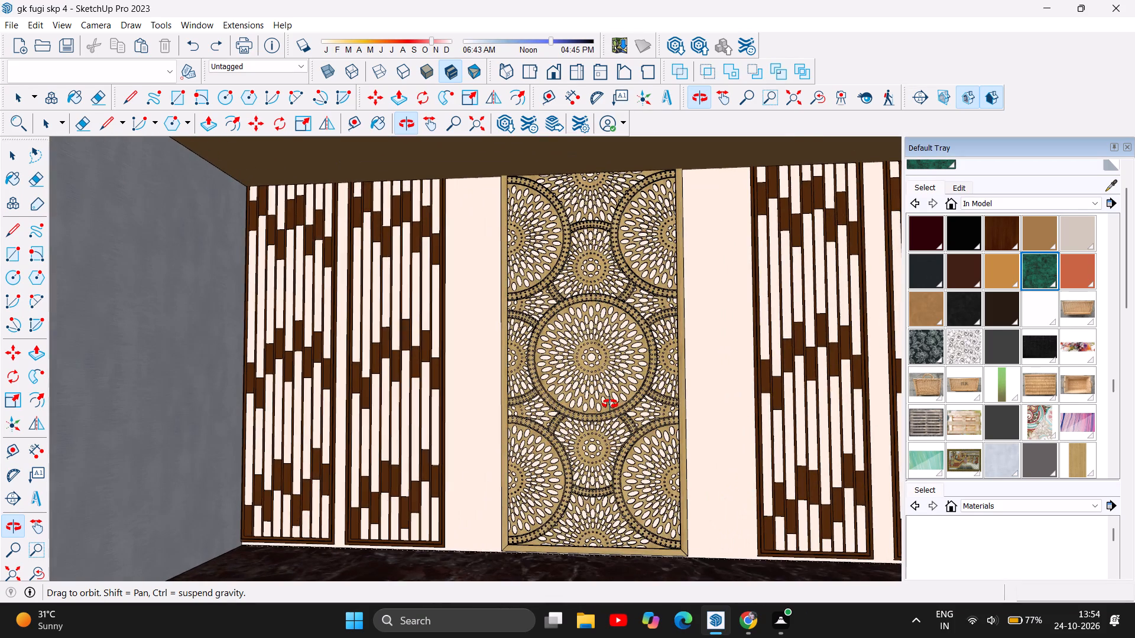
scroll(594, 335, up, 11)
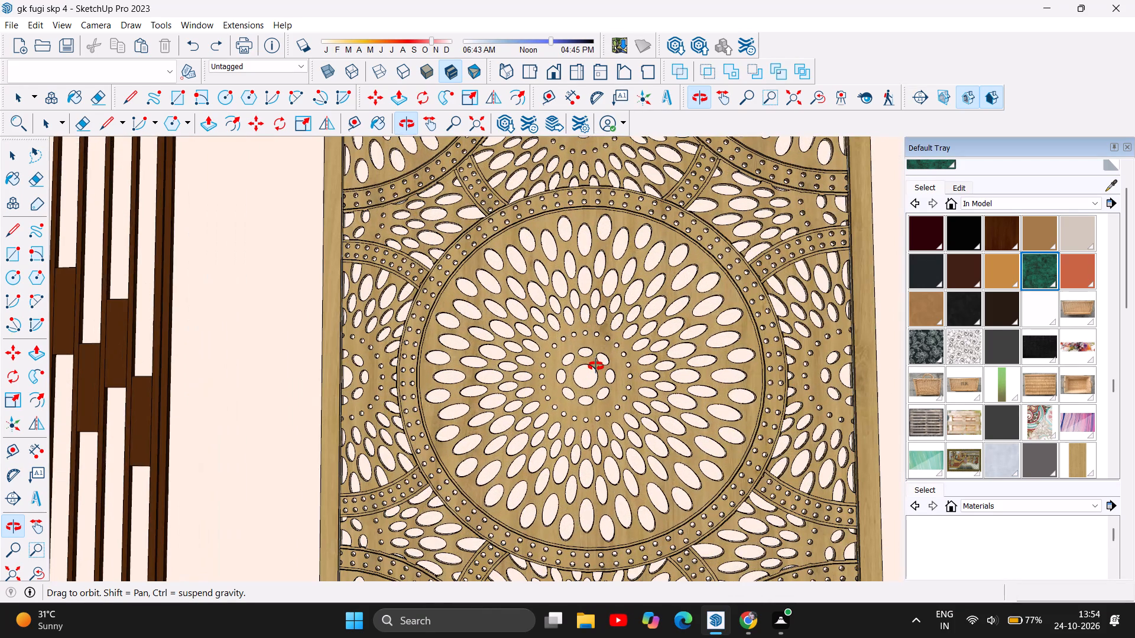
scroll(596, 366, down, 4)
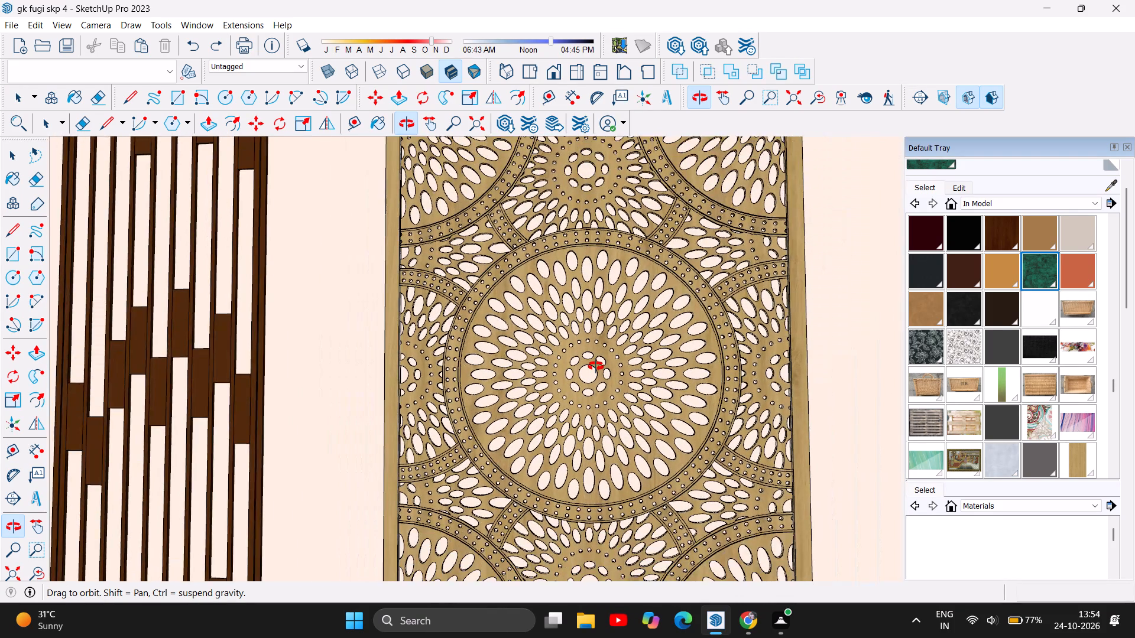
scroll(596, 366, down, 3)
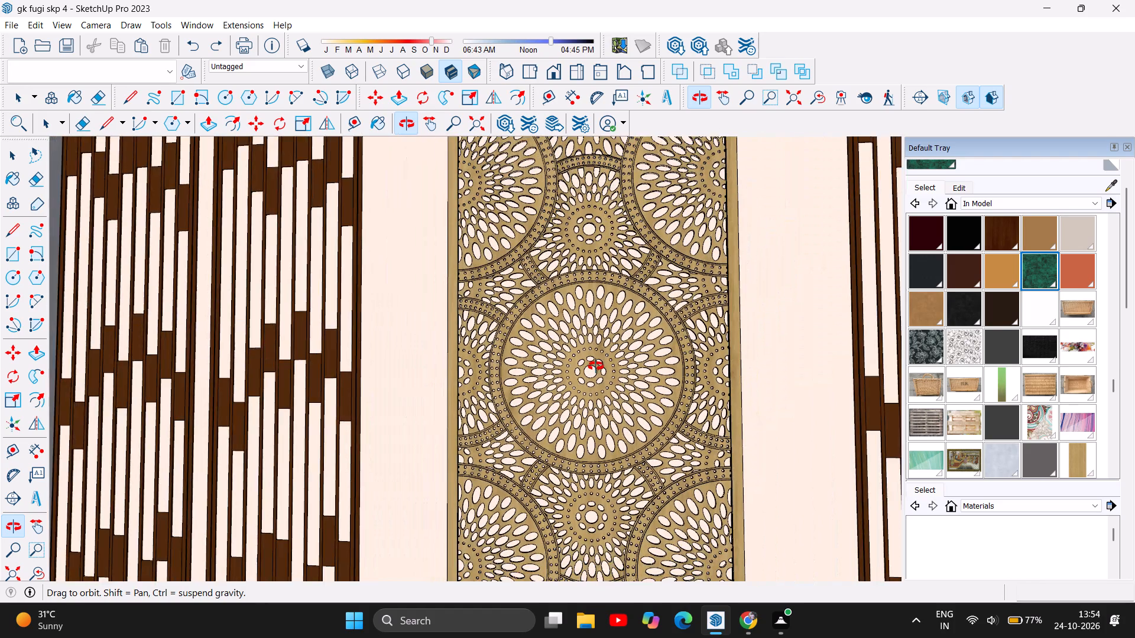
Review the marble-floored room's interior from its open front, covering the green ceiling, grey walls, framed elephant picture and back-wall panels.
scroll(596, 366, down, 15)
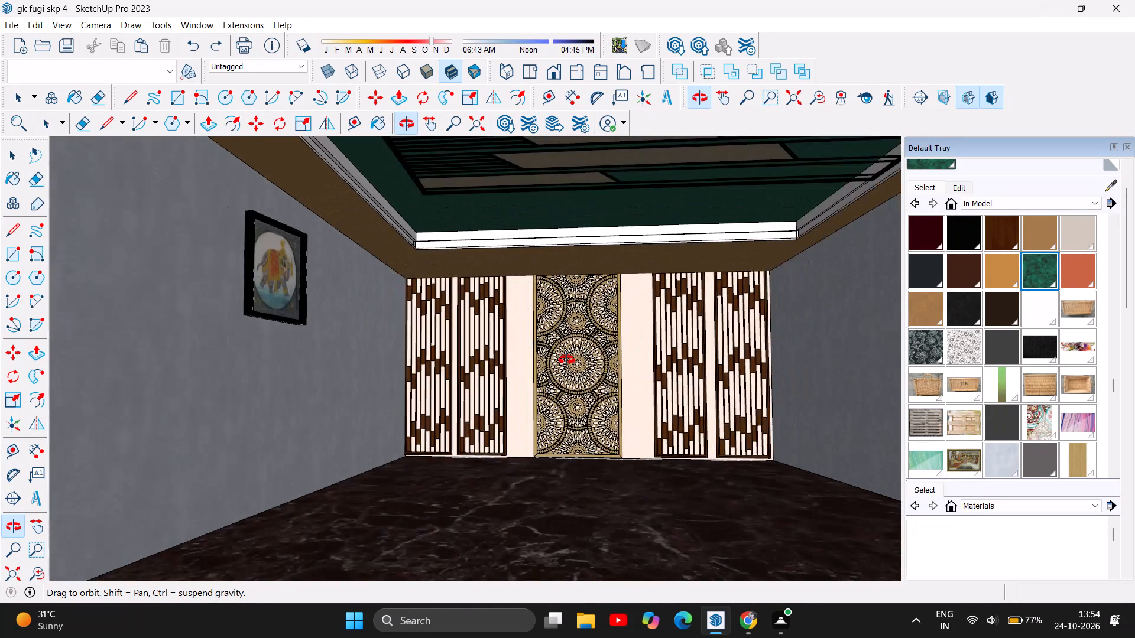
scroll(567, 360, down, 1)
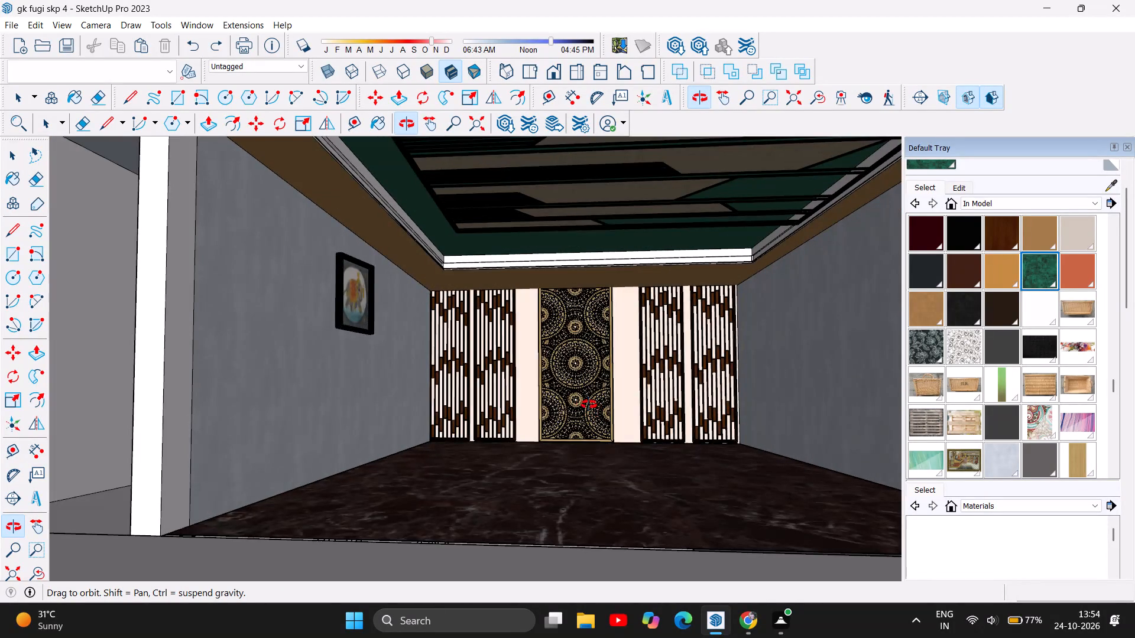
scroll(587, 405, down, 2)
scroll(735, 347, up, 2)
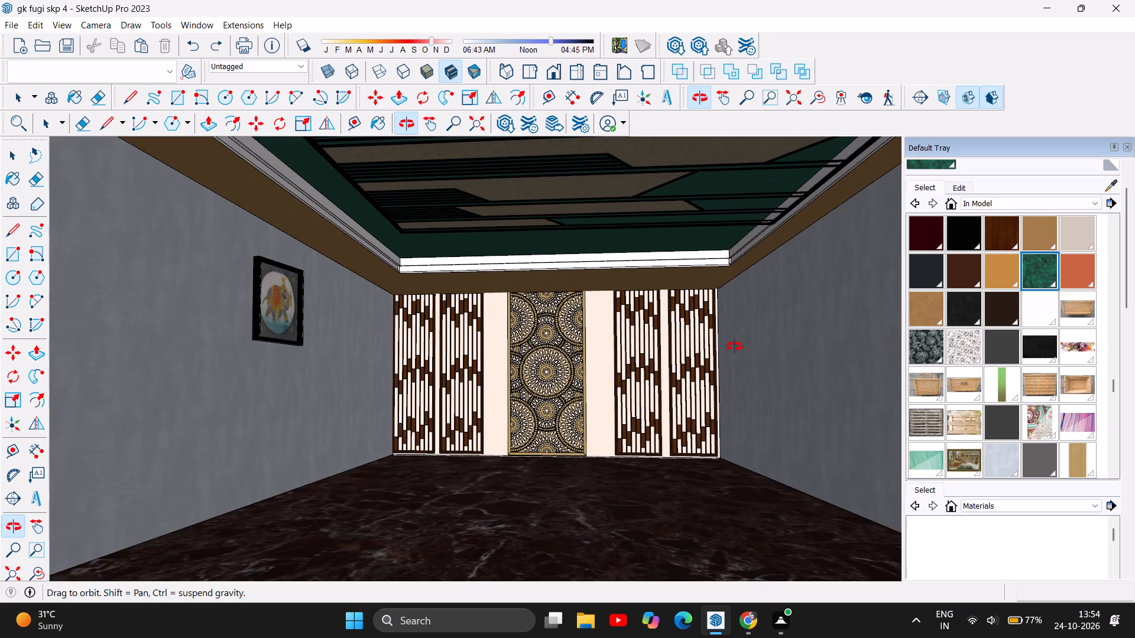
scroll(634, 378, down, 2)
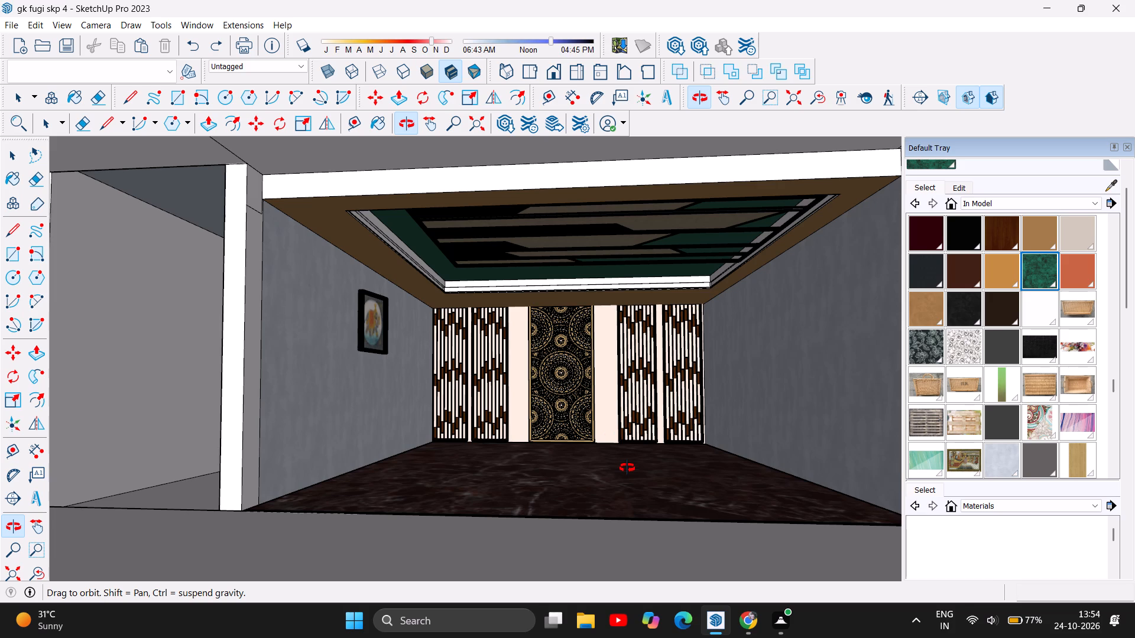
scroll(627, 468, up, 2)
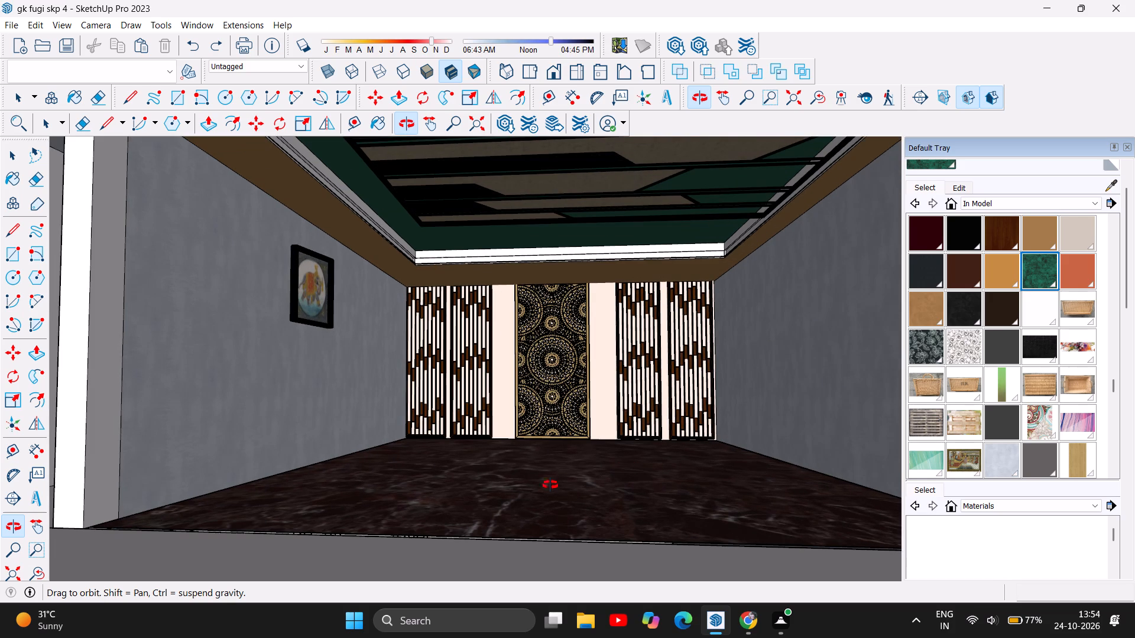
scroll(549, 484, down, 4)
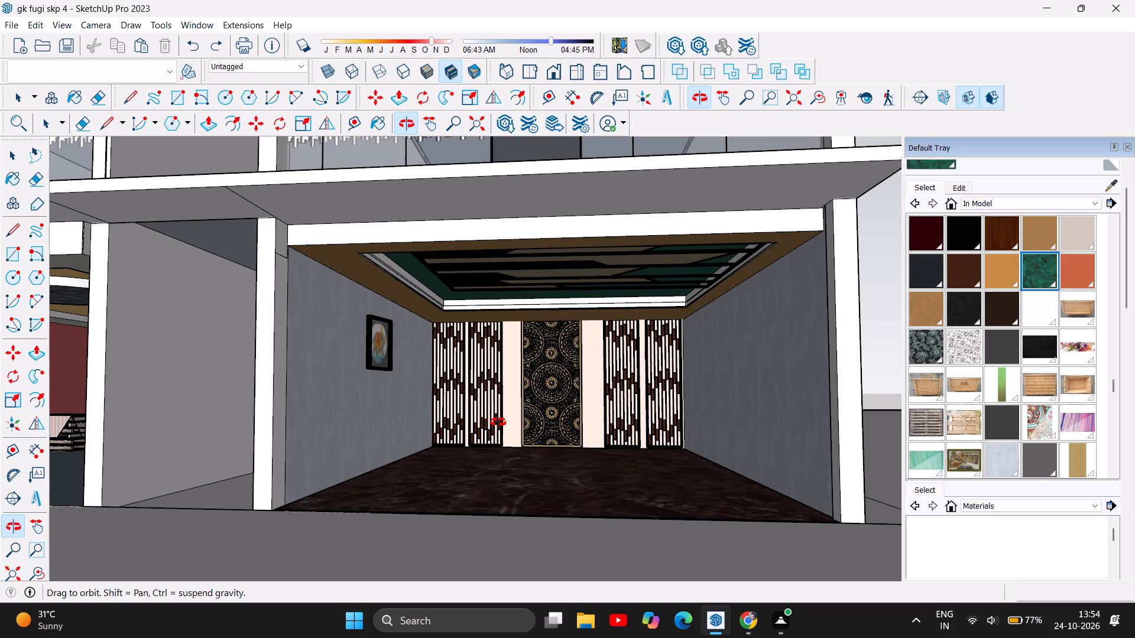
scroll(656, 470, up, 1)
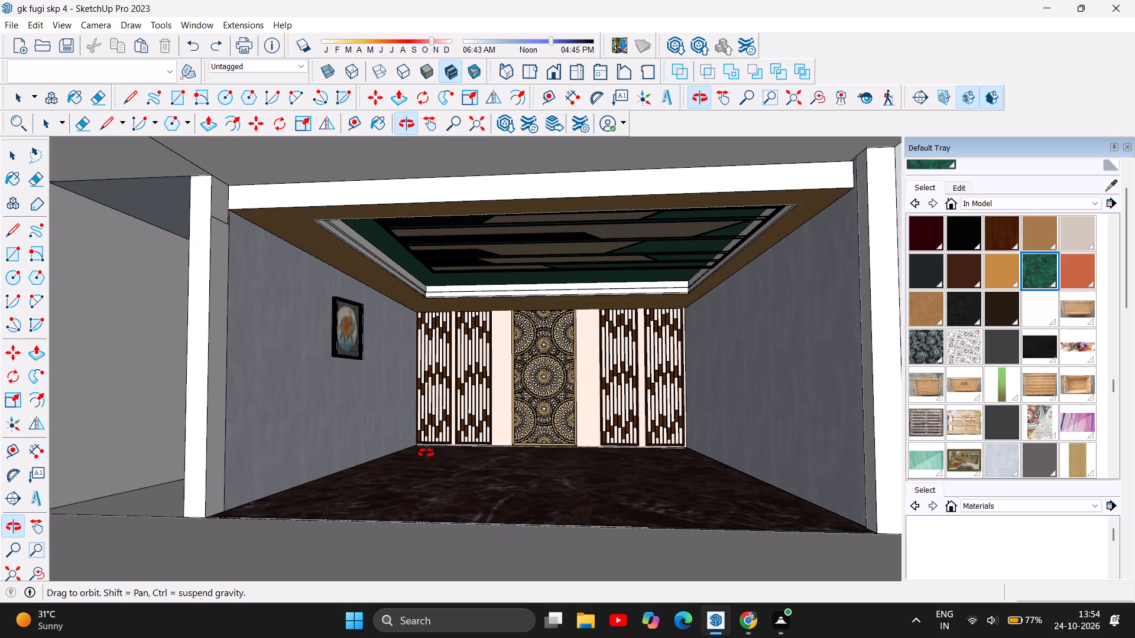
drag(352, 442, 365, 445)
scroll(365, 445, down, 2)
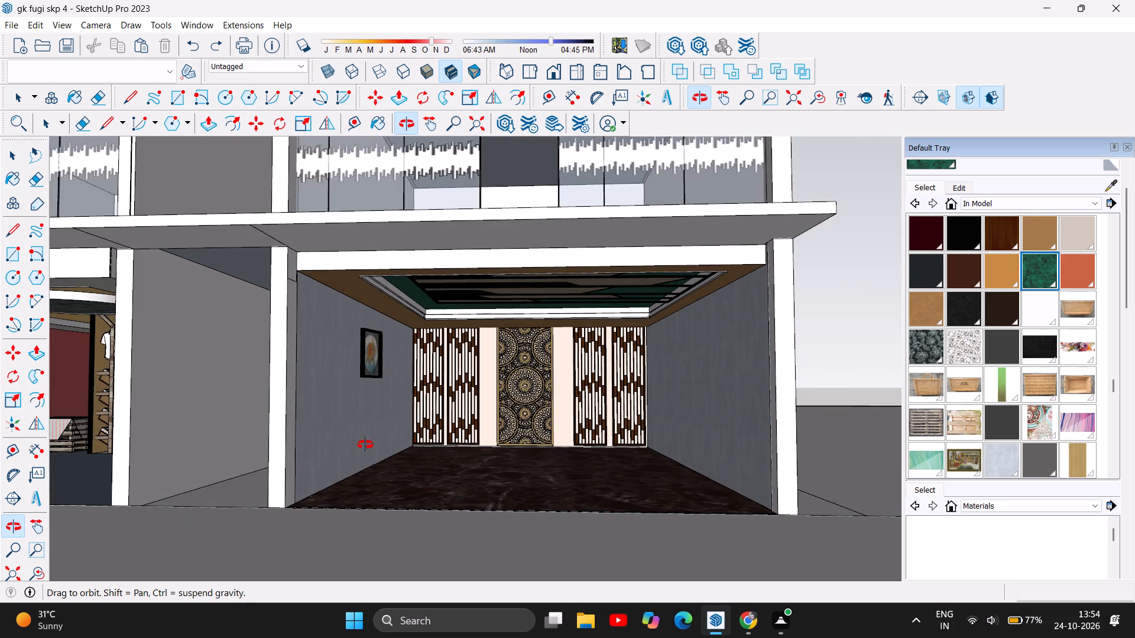
scroll(595, 484, up, 2)
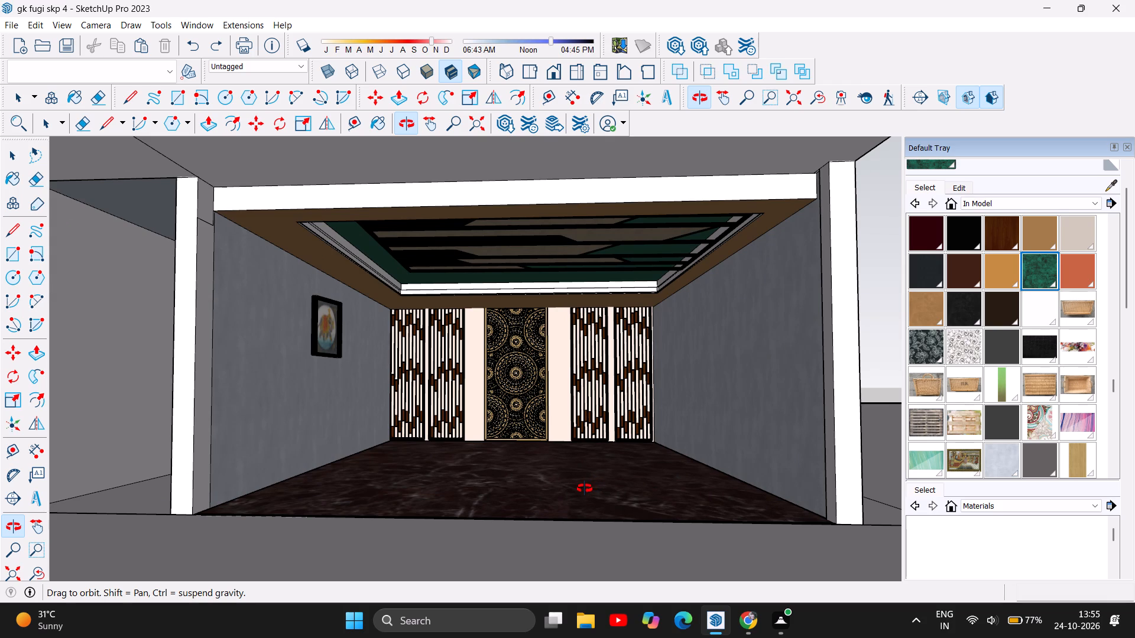
scroll(523, 528, down, 1)
scroll(461, 457, up, 3)
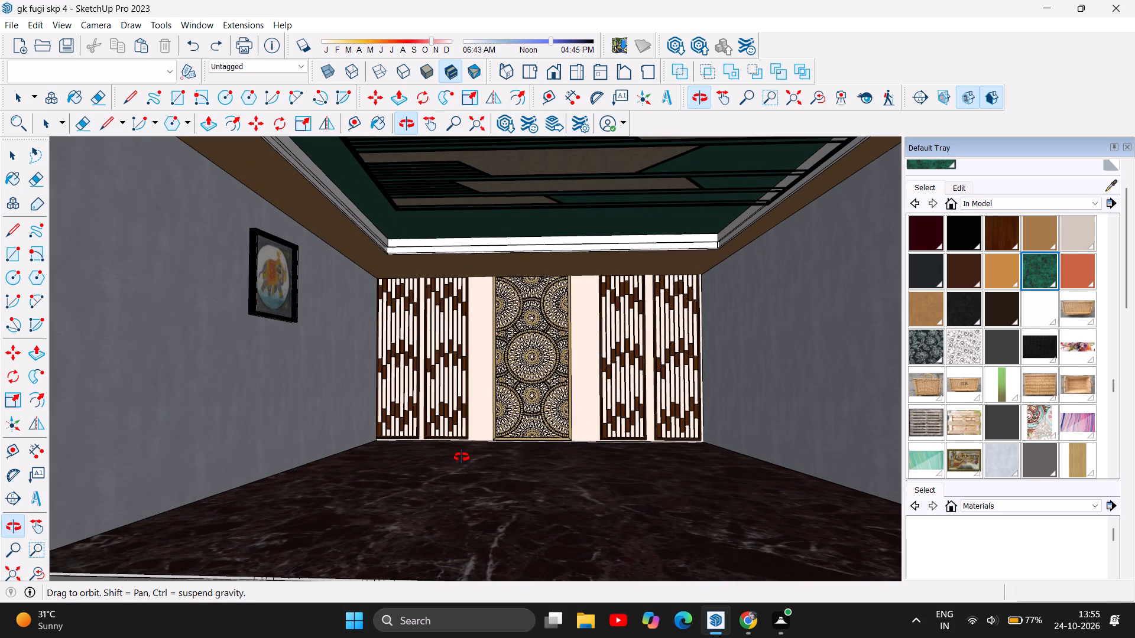
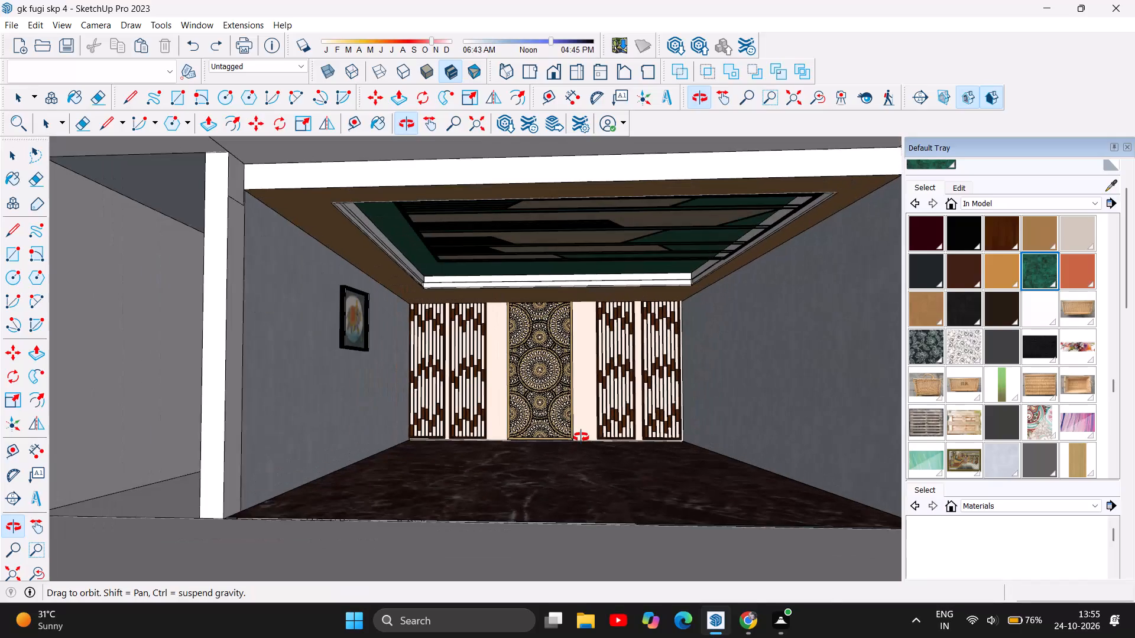
Review the two-storey building's front from outside and the marble-floored room through its open front.
scroll(581, 437, down, 4)
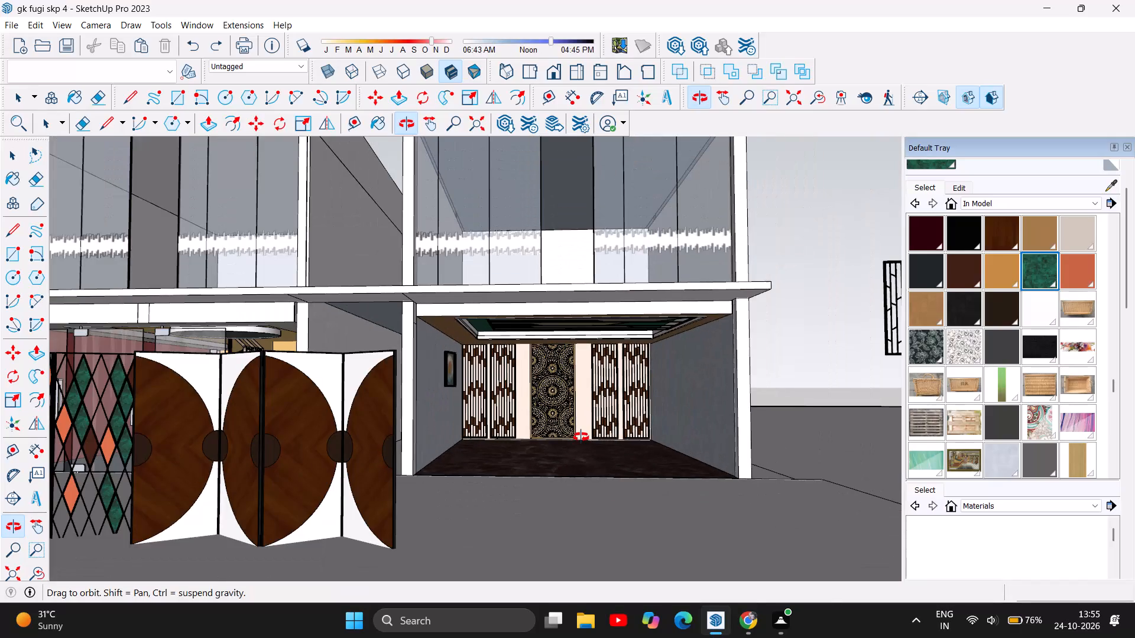
scroll(581, 437, down, 2)
drag(581, 437, 599, 500)
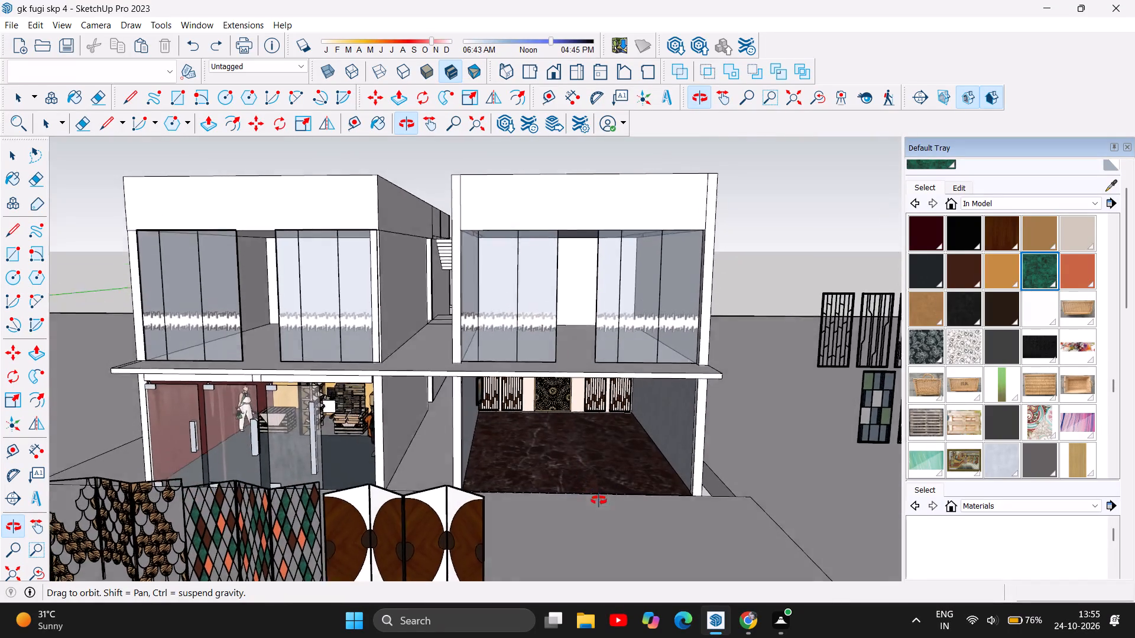
drag(599, 500, 747, 480)
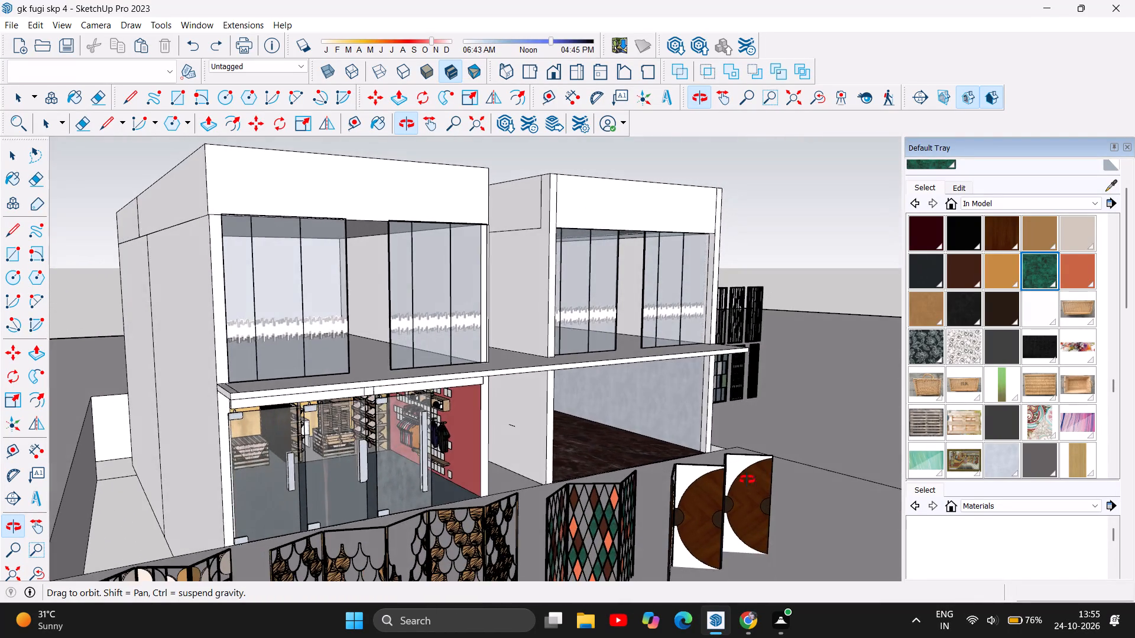
drag(747, 480, 563, 479)
scroll(582, 466, up, 5)
drag(568, 503, 573, 477)
scroll(610, 447, up, 5)
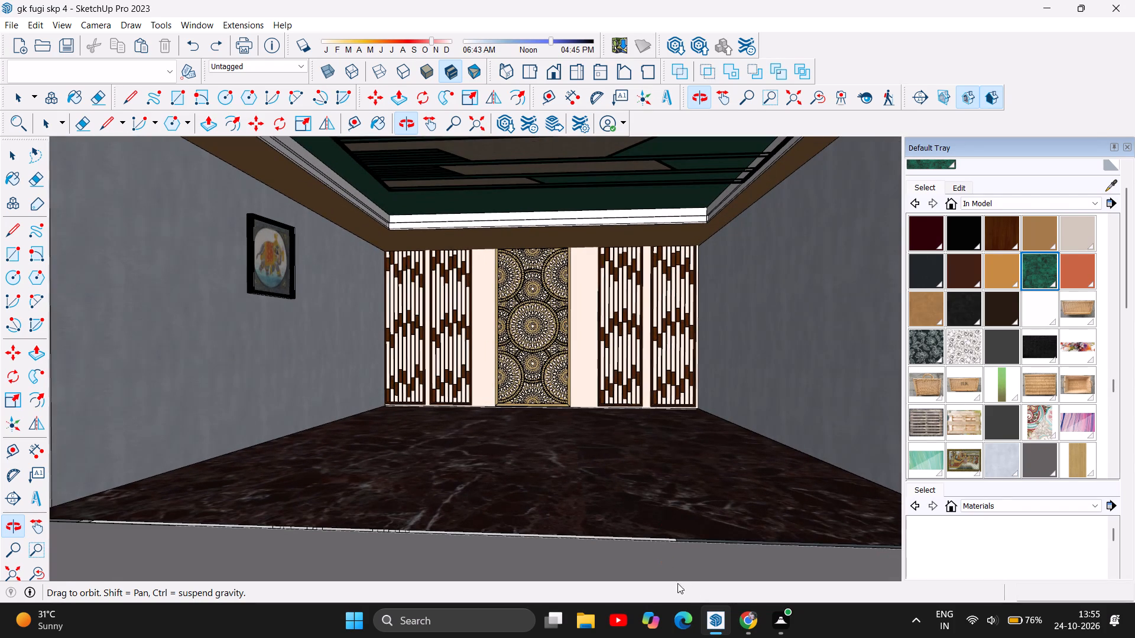
Switch to 3D Warehouse in Chrome and search the models for "chairs".
click(757, 625)
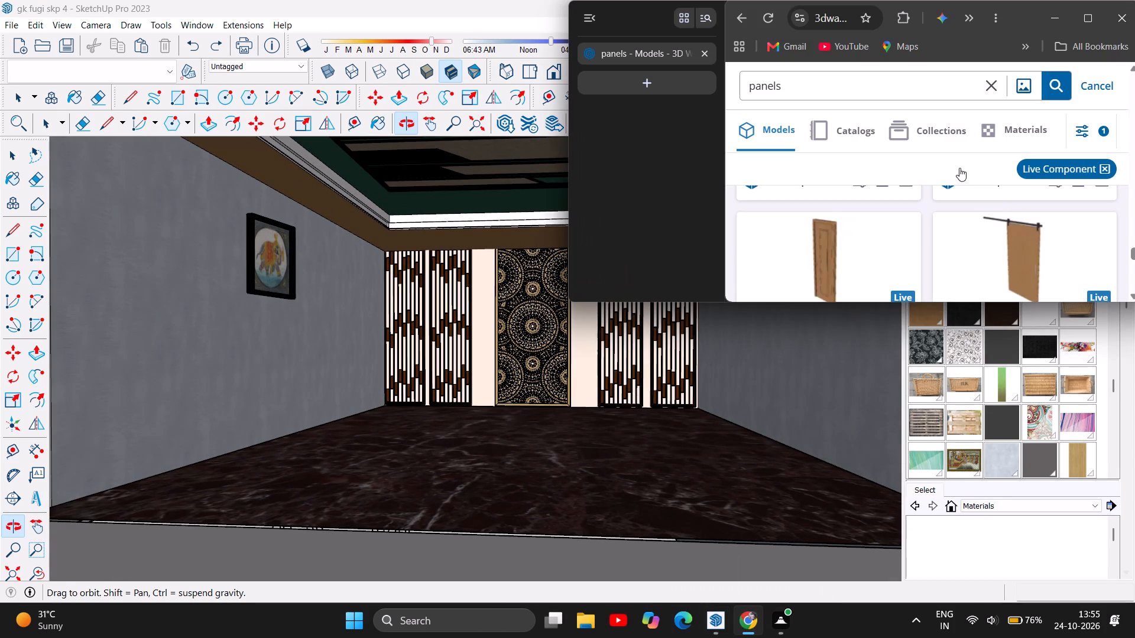
scroll(977, 218, down, 1)
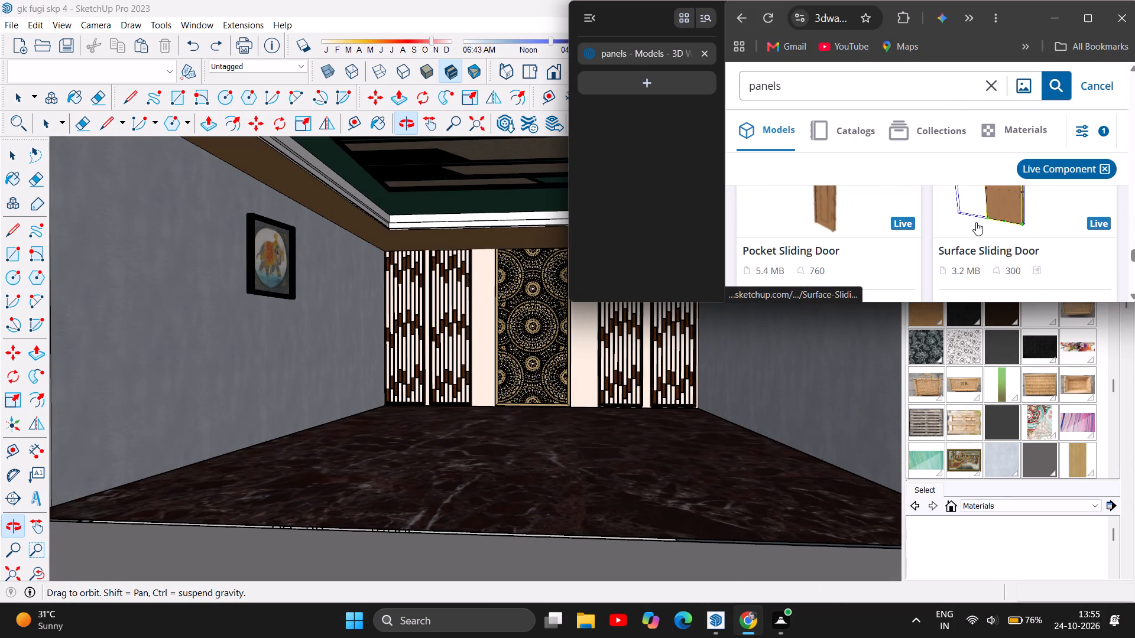
click(998, 88)
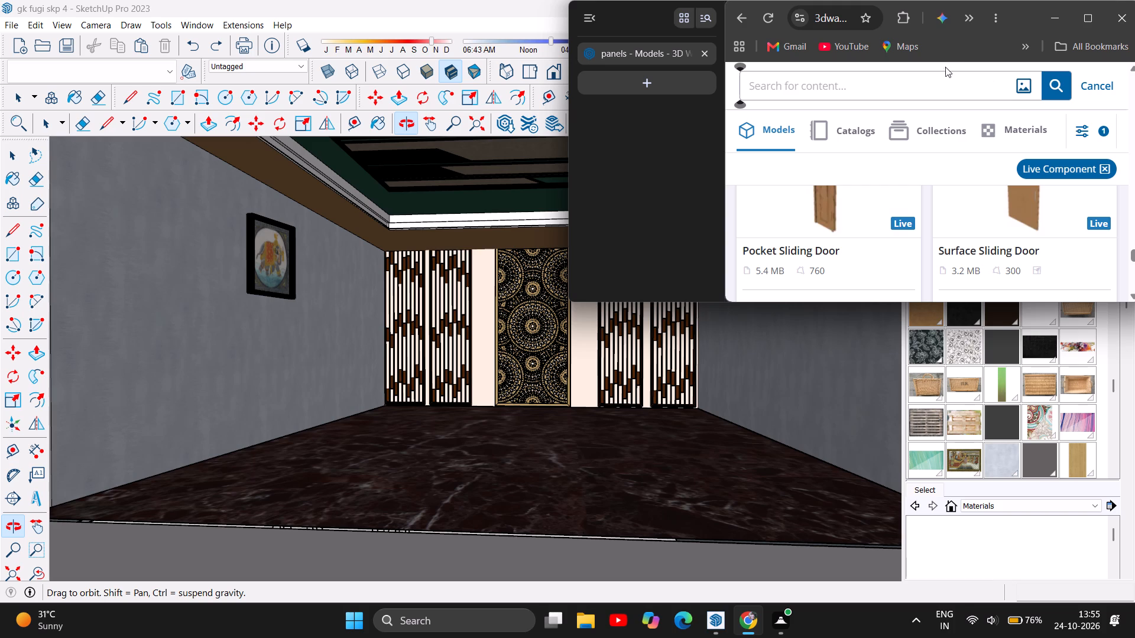
text(chairs)
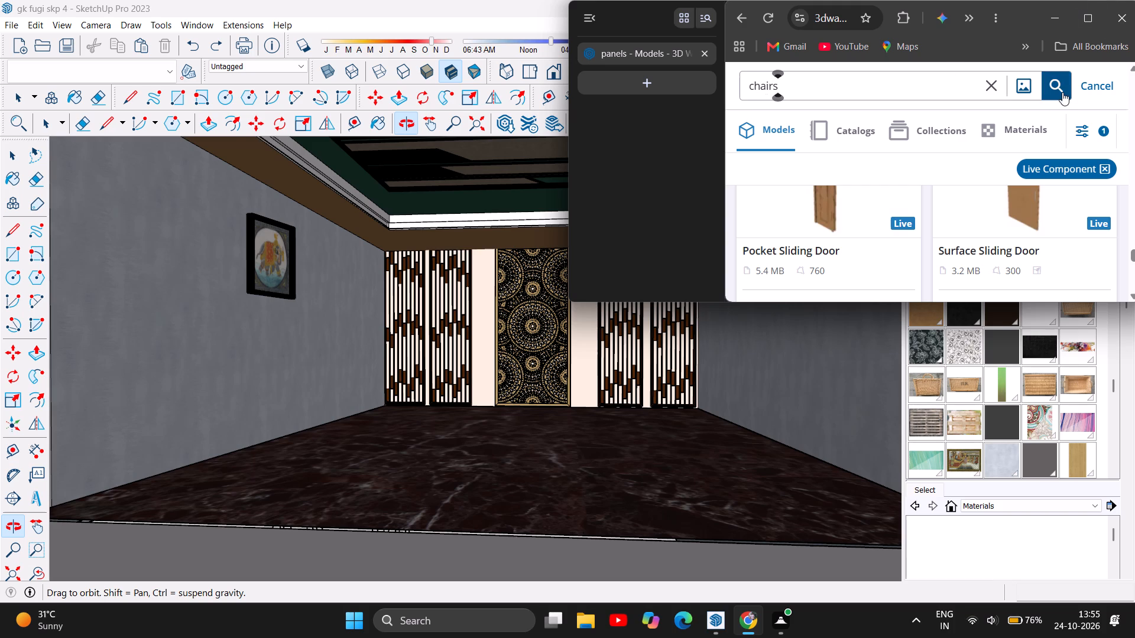
click(1062, 92)
Browse the chair models down past the Cafe Chair, checking them against the unfurnished marble-floored room.
scroll(920, 252, down, 1)
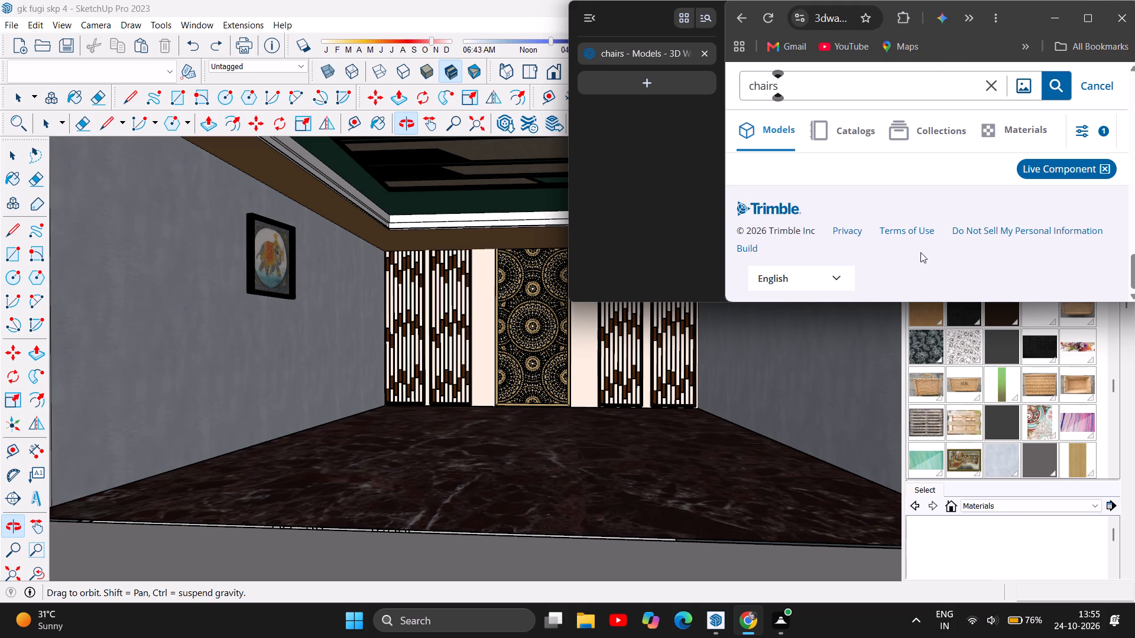
scroll(920, 252, down, 1)
scroll(920, 252, up, 16)
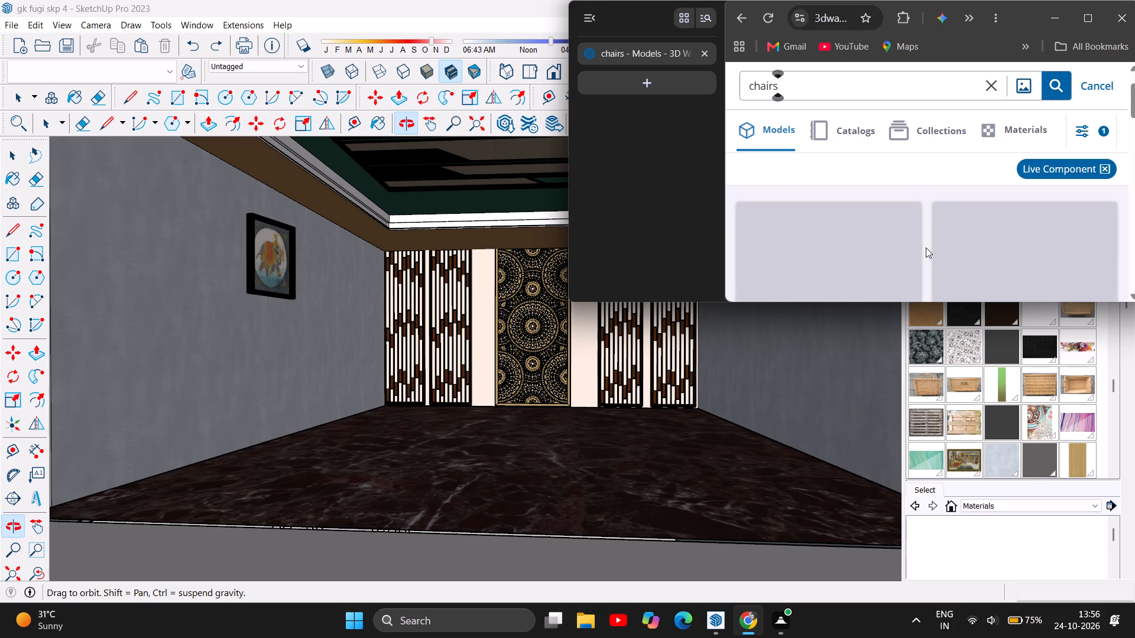
scroll(926, 248, up, 8)
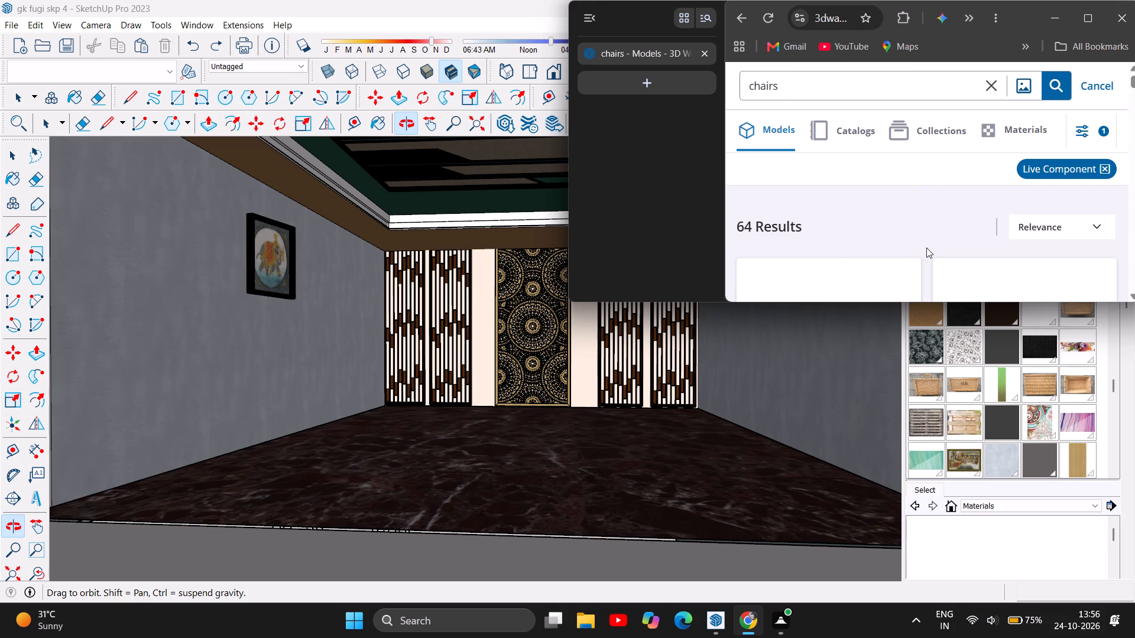
scroll(926, 248, down, 1)
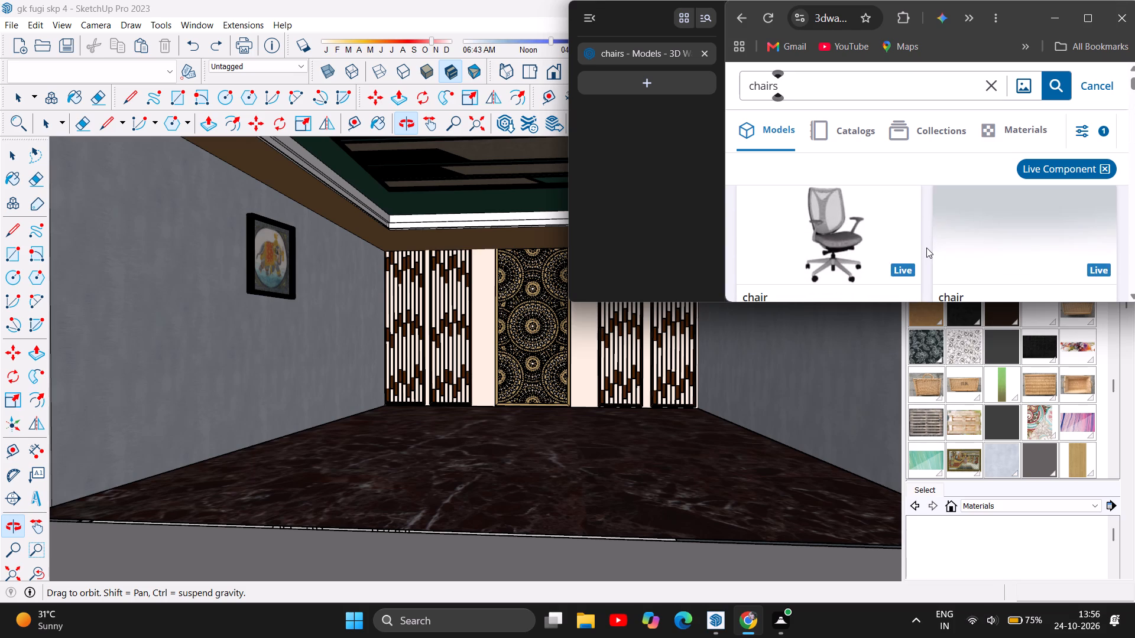
scroll(926, 248, down, 1)
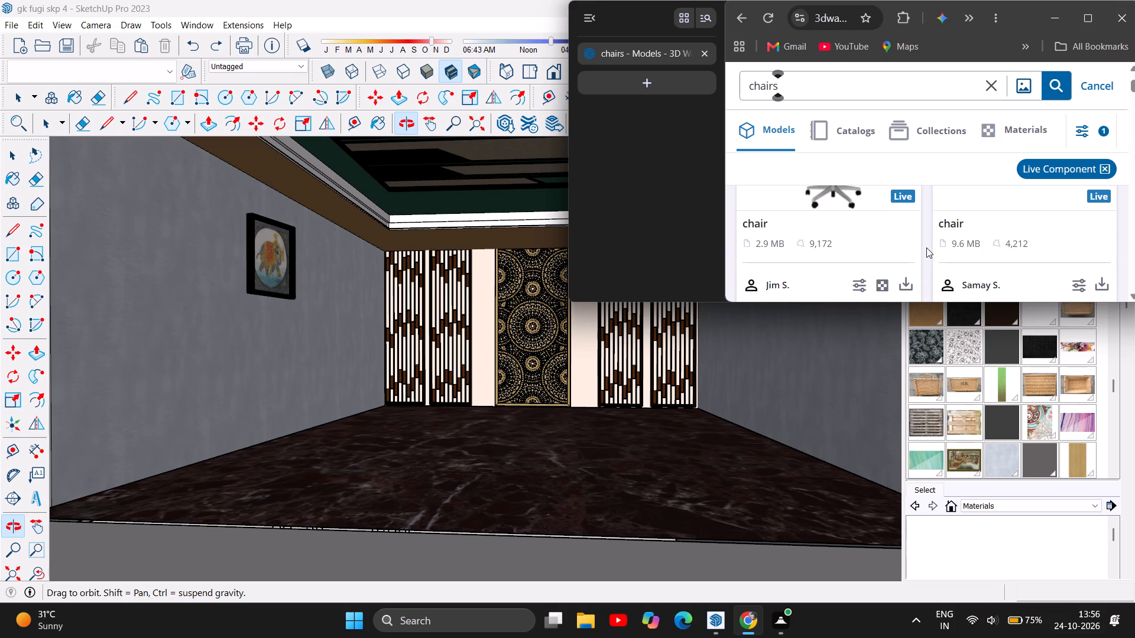
scroll(926, 248, up, 1)
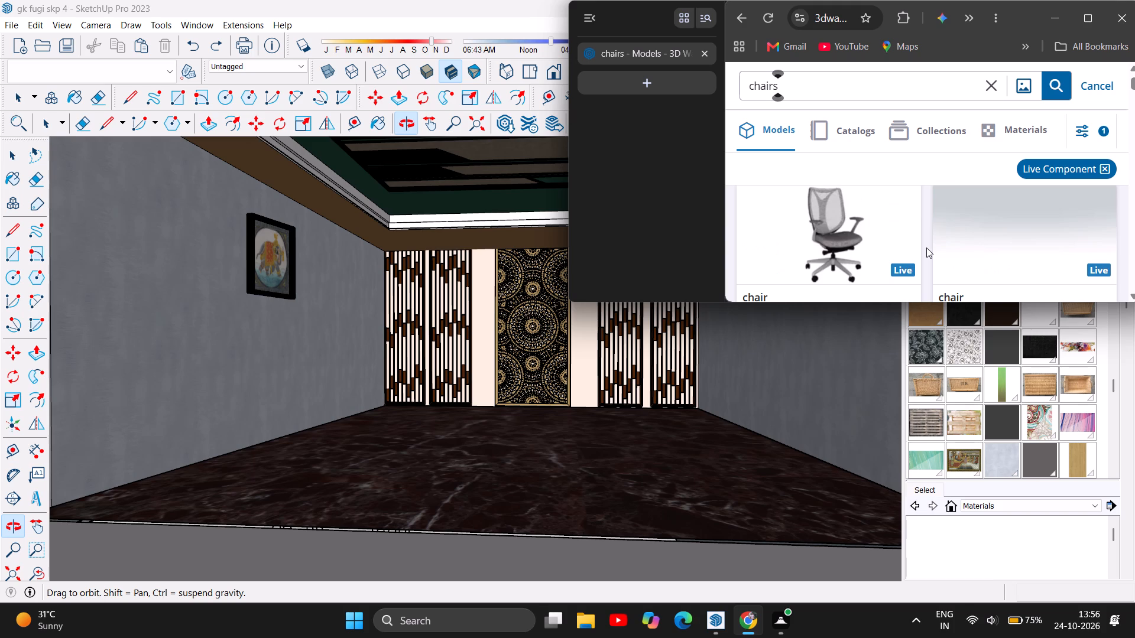
scroll(926, 248, down, 1)
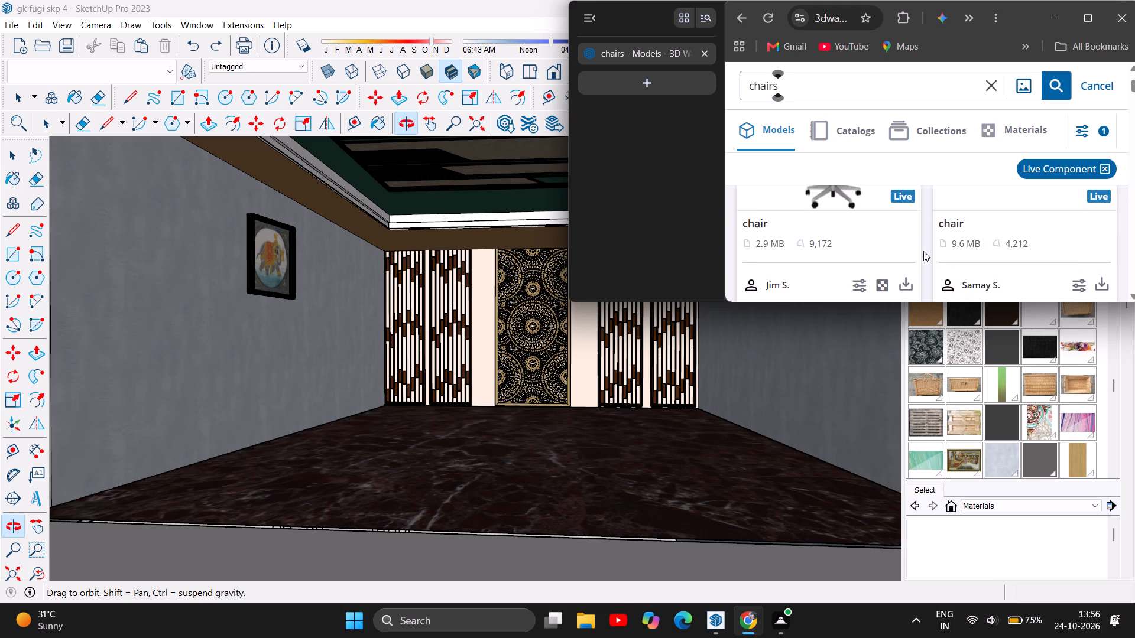
scroll(923, 251, down, 1)
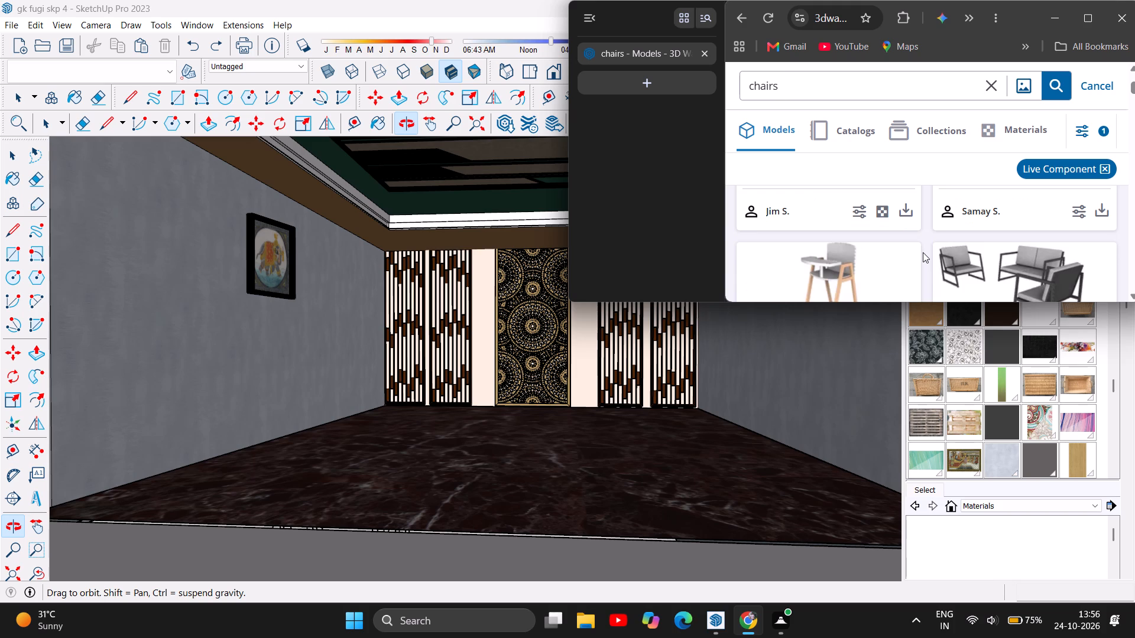
scroll(923, 252, down, 1)
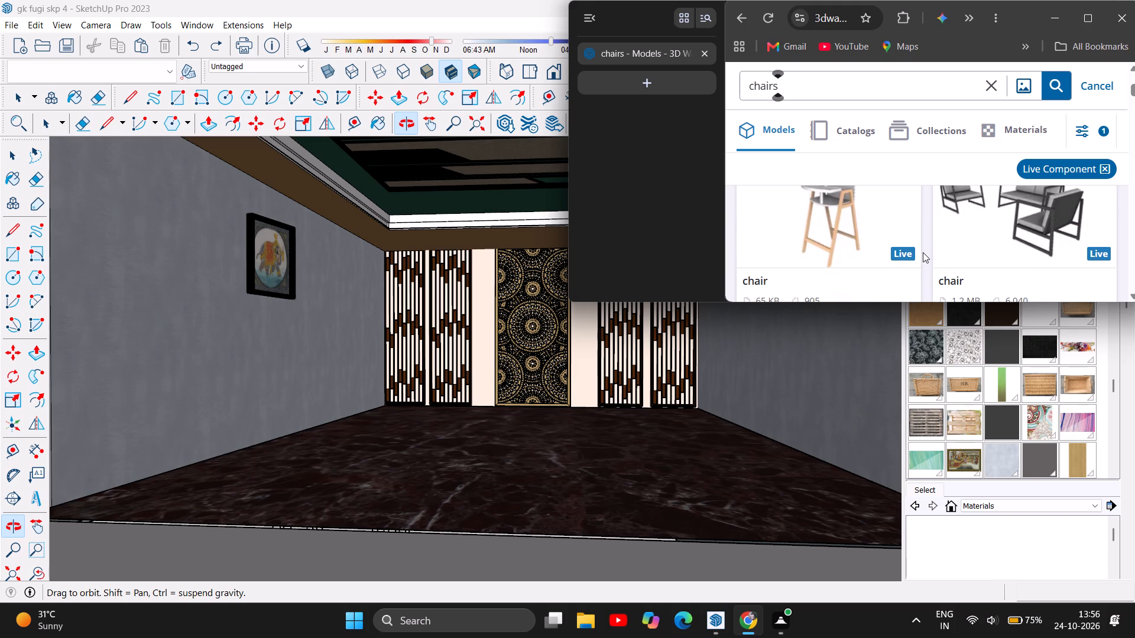
scroll(923, 252, down, 2)
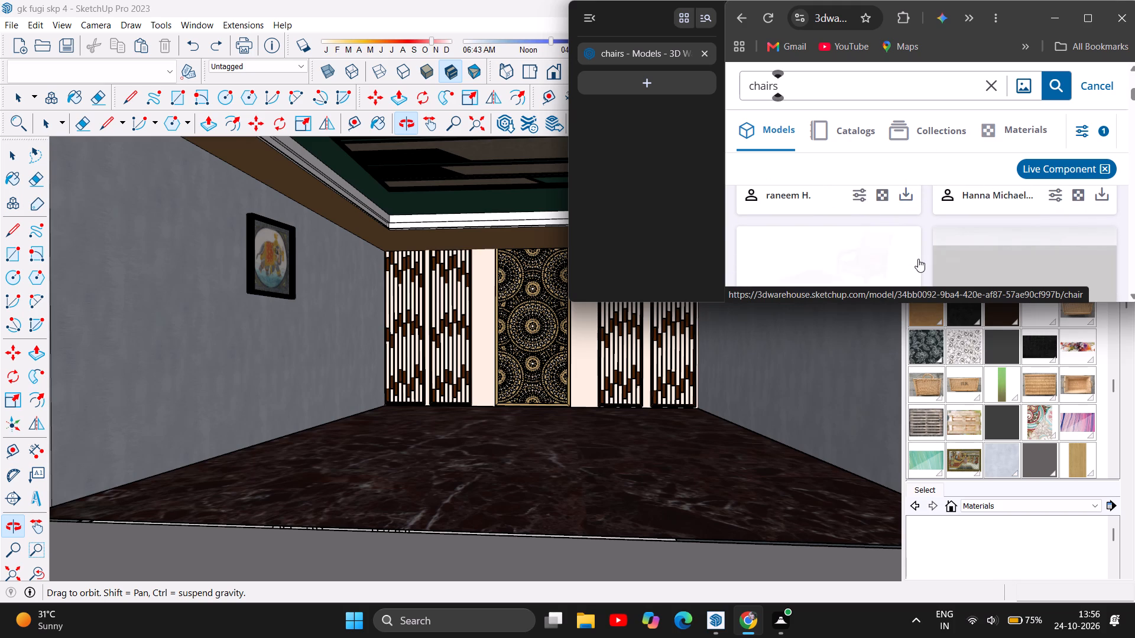
scroll(918, 259, down, 1)
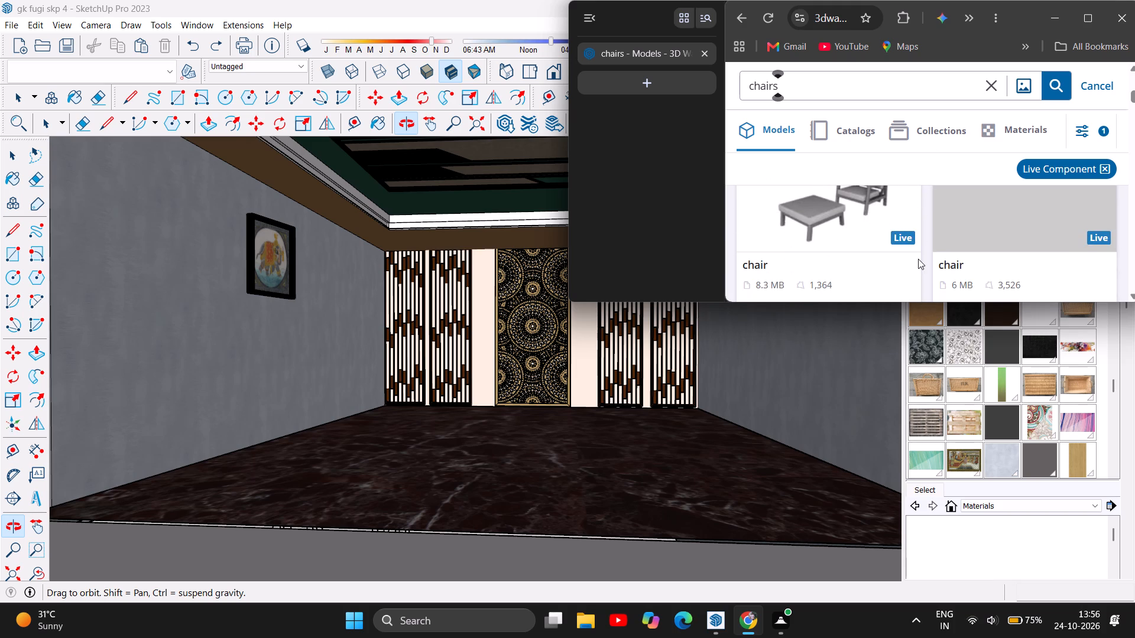
scroll(918, 259, down, 2)
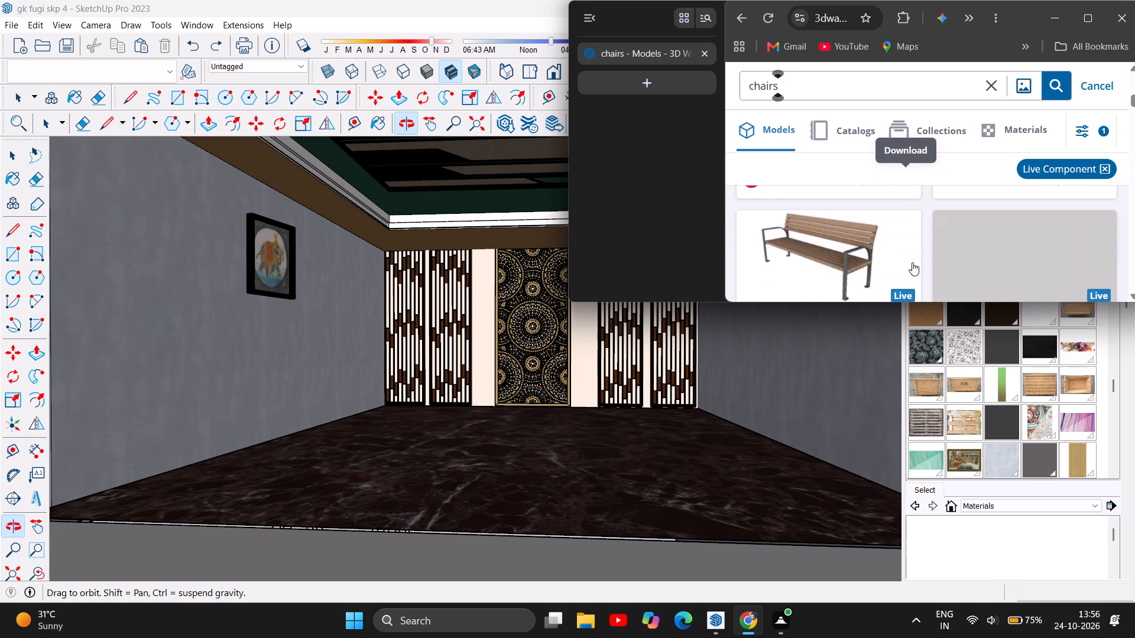
scroll(912, 262, down, 1)
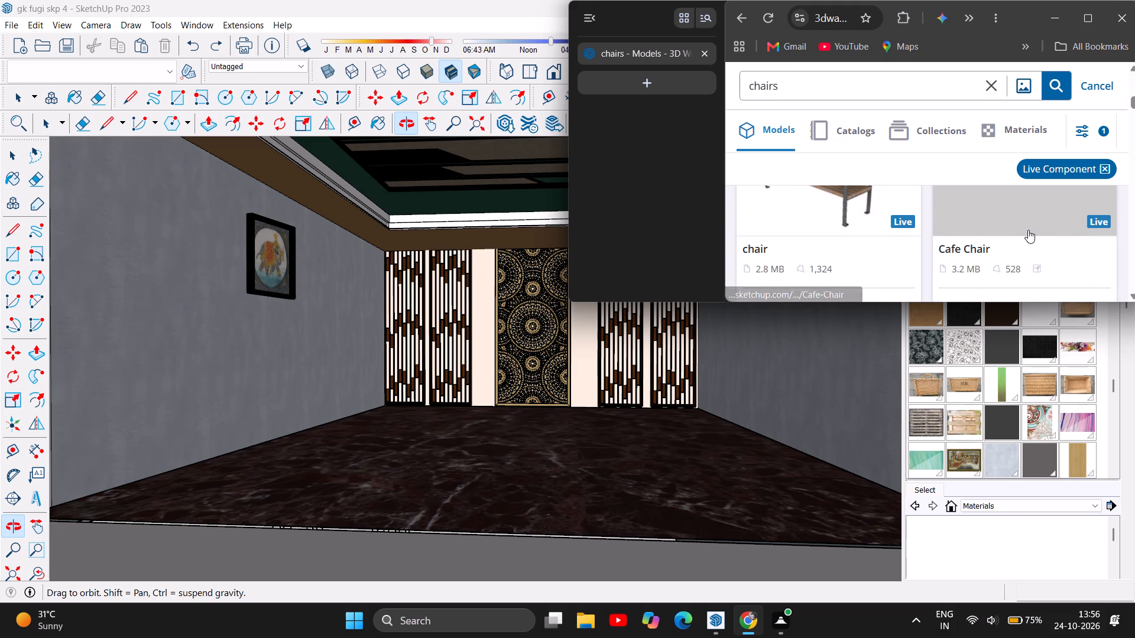
scroll(1028, 230, up, 1)
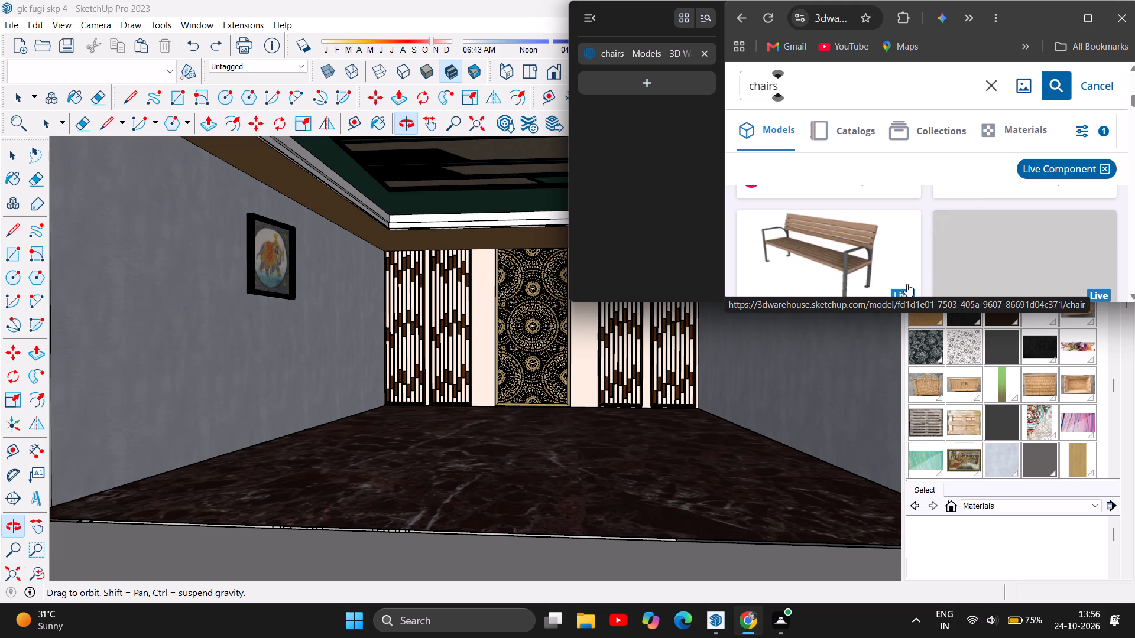
scroll(834, 198, down, 1)
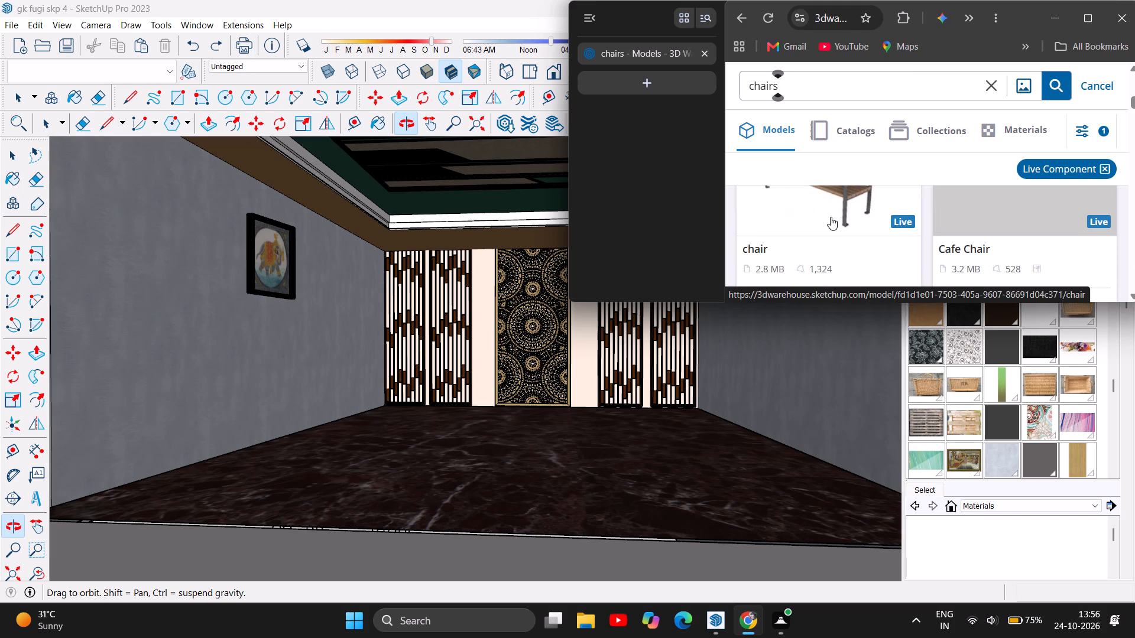
scroll(921, 253, down, 2)
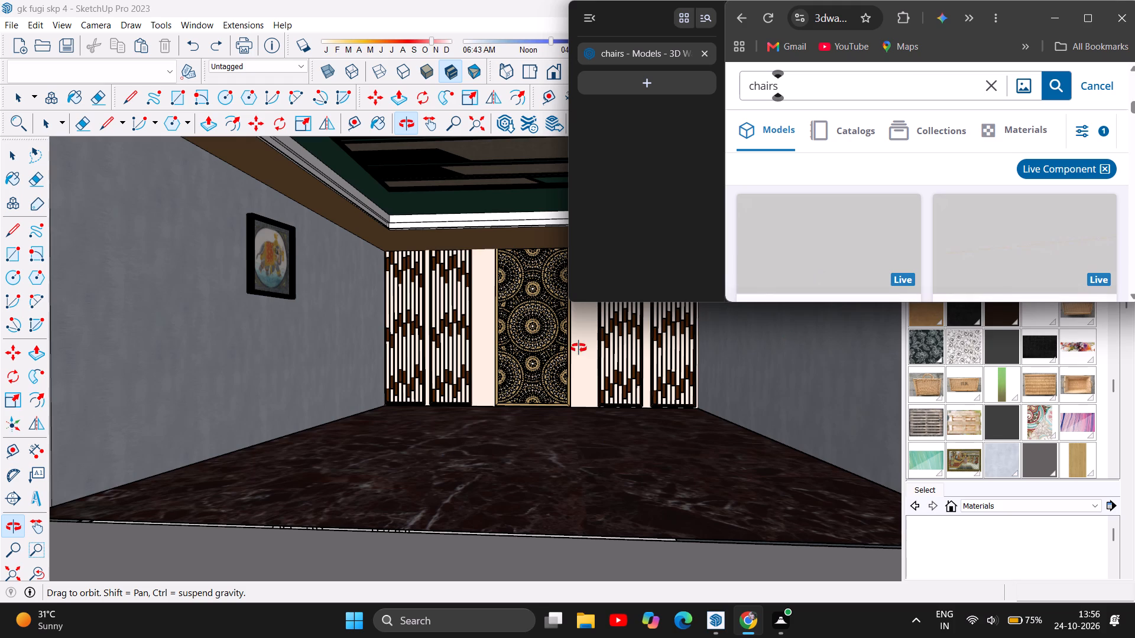
scroll(531, 454, down, 4)
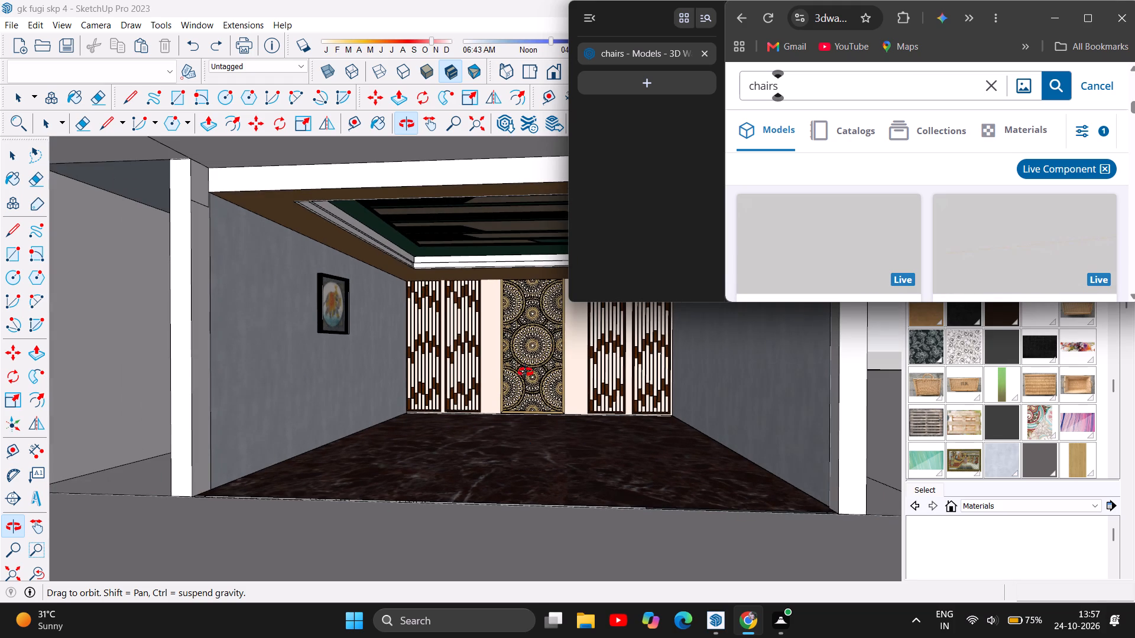
scroll(553, 369, up, 5)
scroll(1003, 308, up, 3)
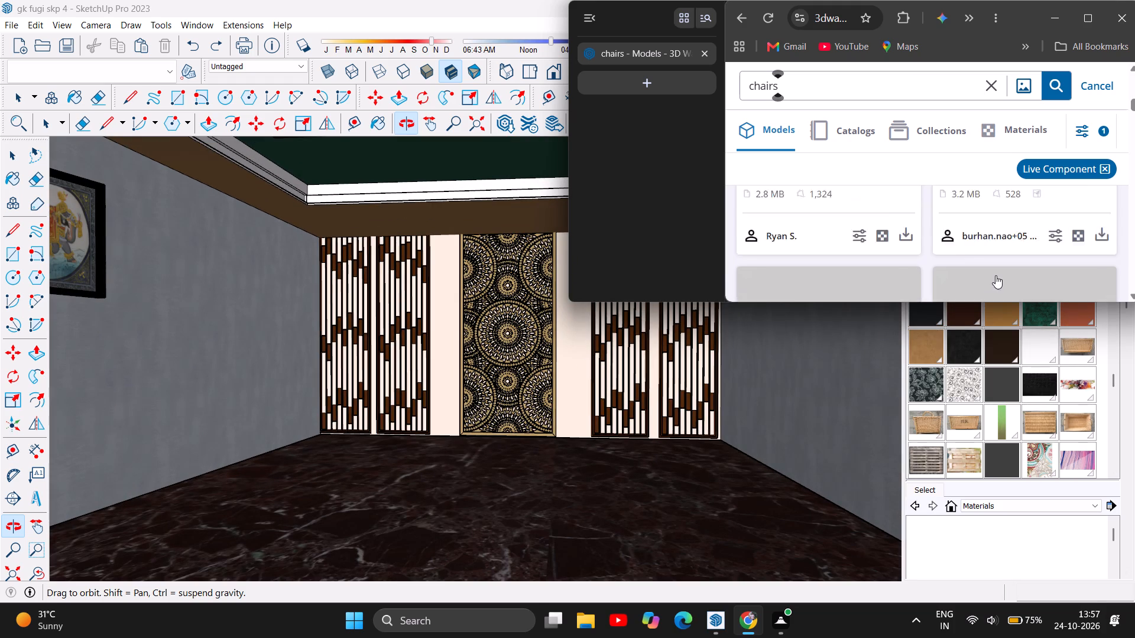
Go back through the chair models, comparing the seating sets and high chair with the Dining Chair and Office Chair.
scroll(995, 275, up, 3)
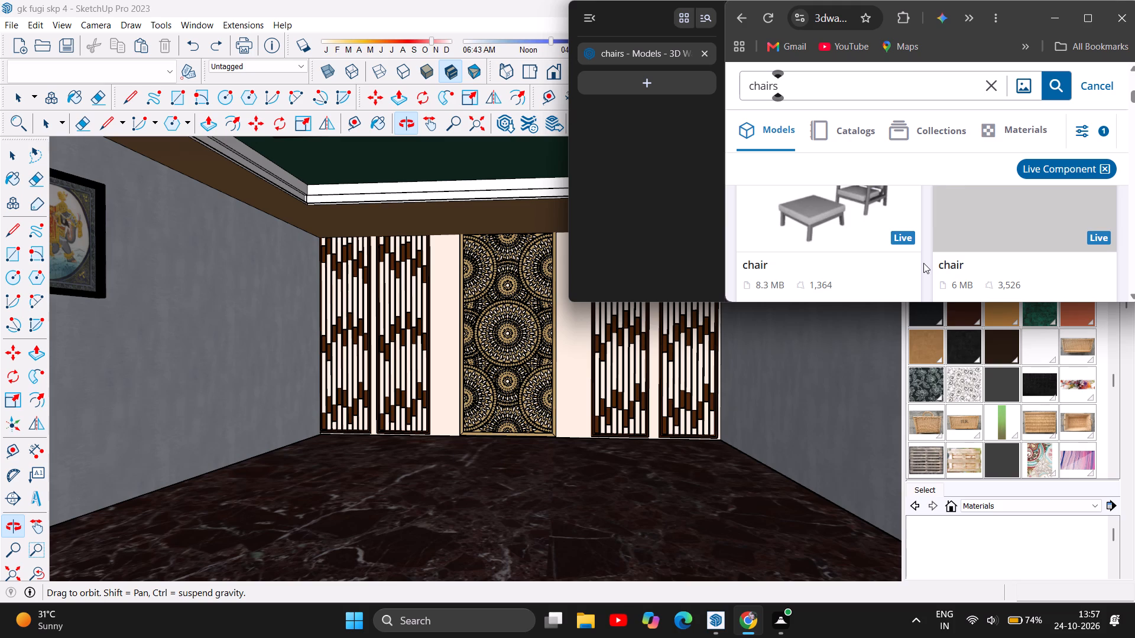
scroll(880, 239, down, 4)
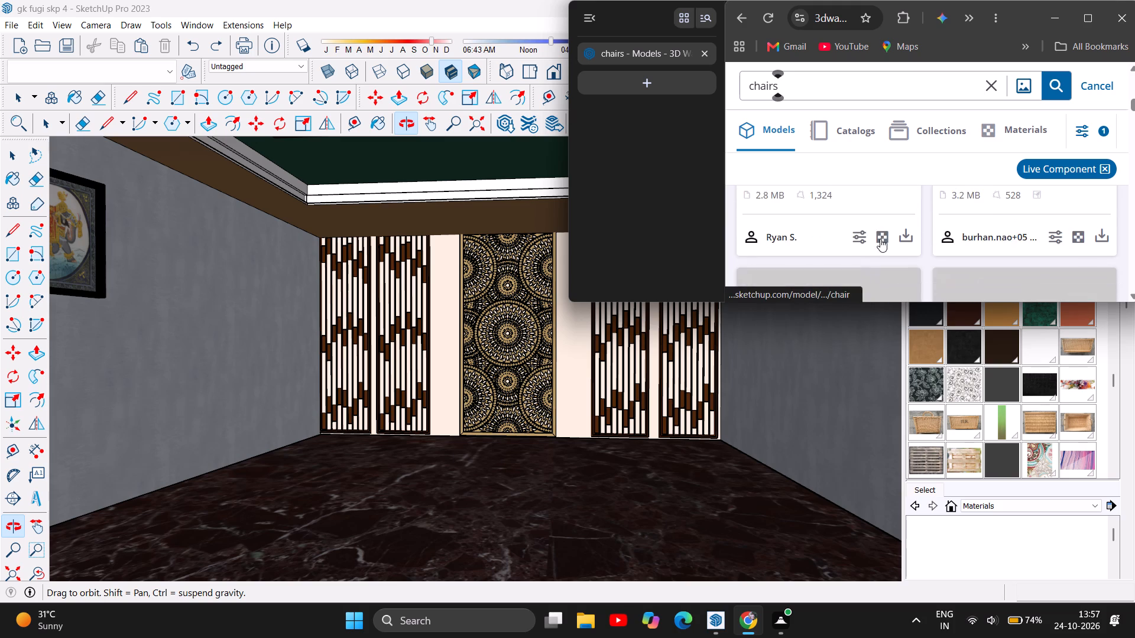
scroll(880, 239, up, 8)
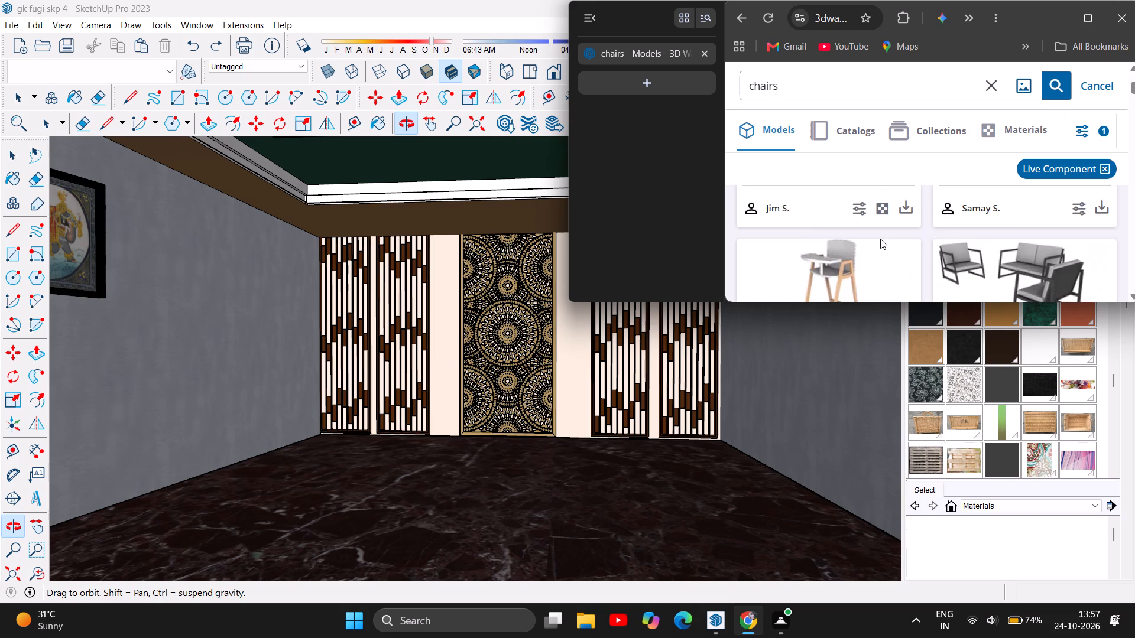
scroll(880, 239, up, 3)
scroll(880, 239, down, 6)
scroll(880, 239, up, 2)
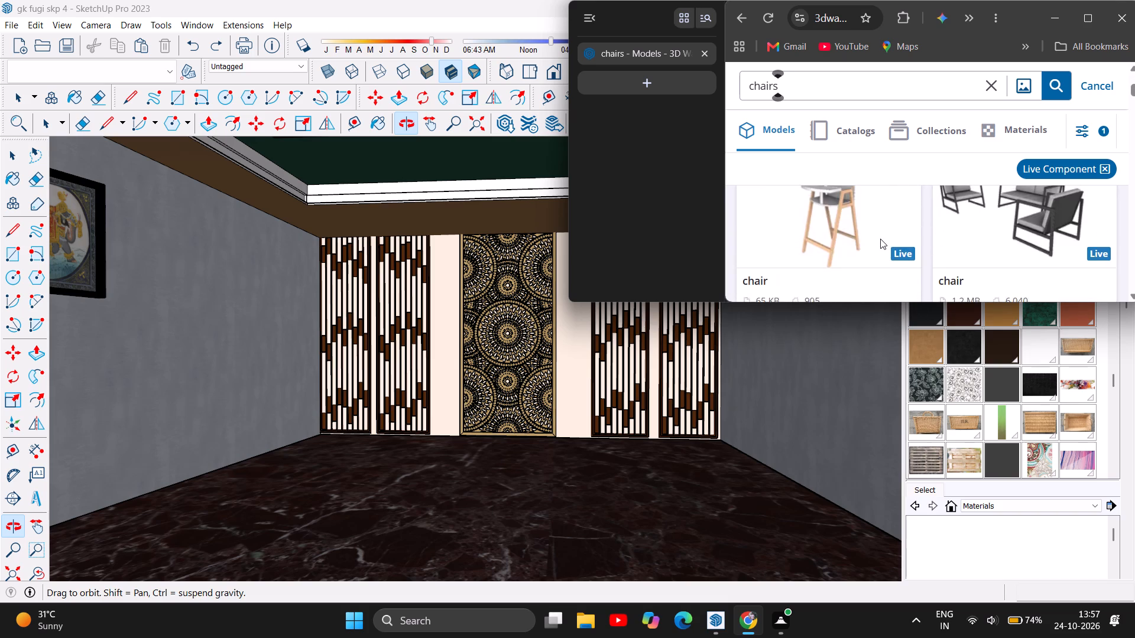
scroll(880, 239, up, 1)
scroll(880, 239, down, 1)
scroll(880, 239, up, 1)
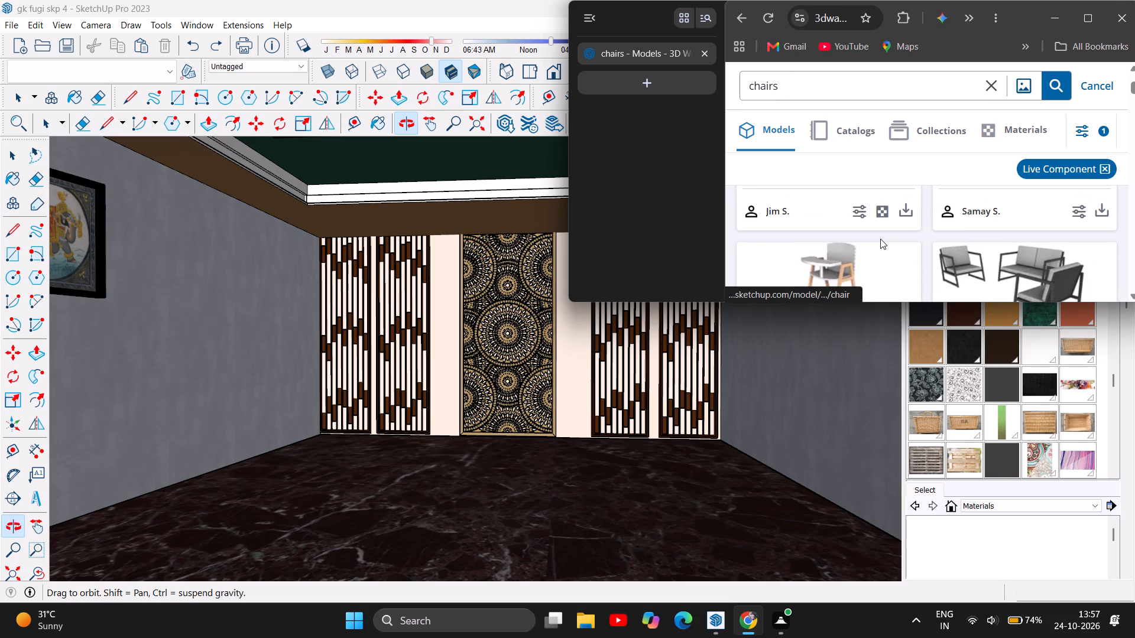
scroll(880, 239, down, 2)
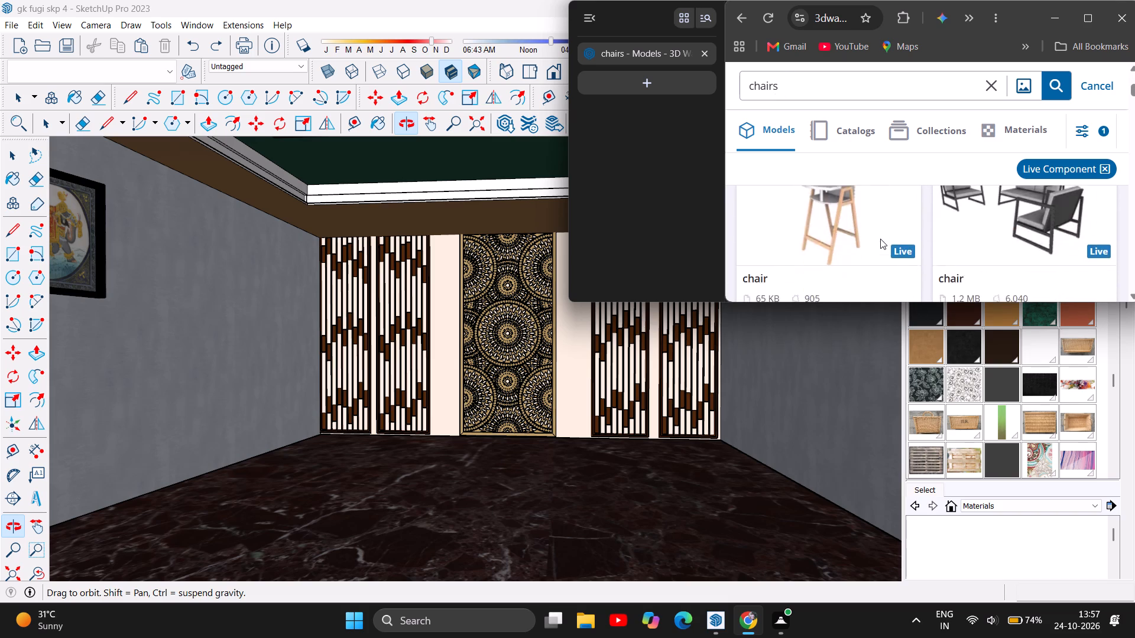
scroll(880, 239, down, 14)
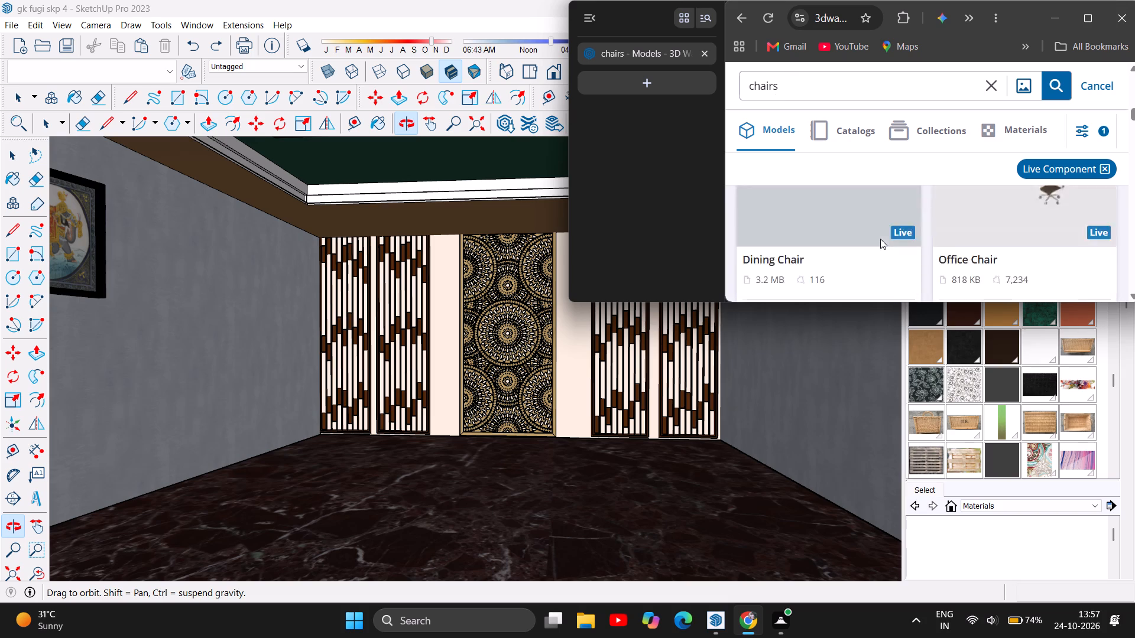
scroll(880, 239, up, 4)
scroll(880, 239, down, 1)
scroll(880, 239, up, 1)
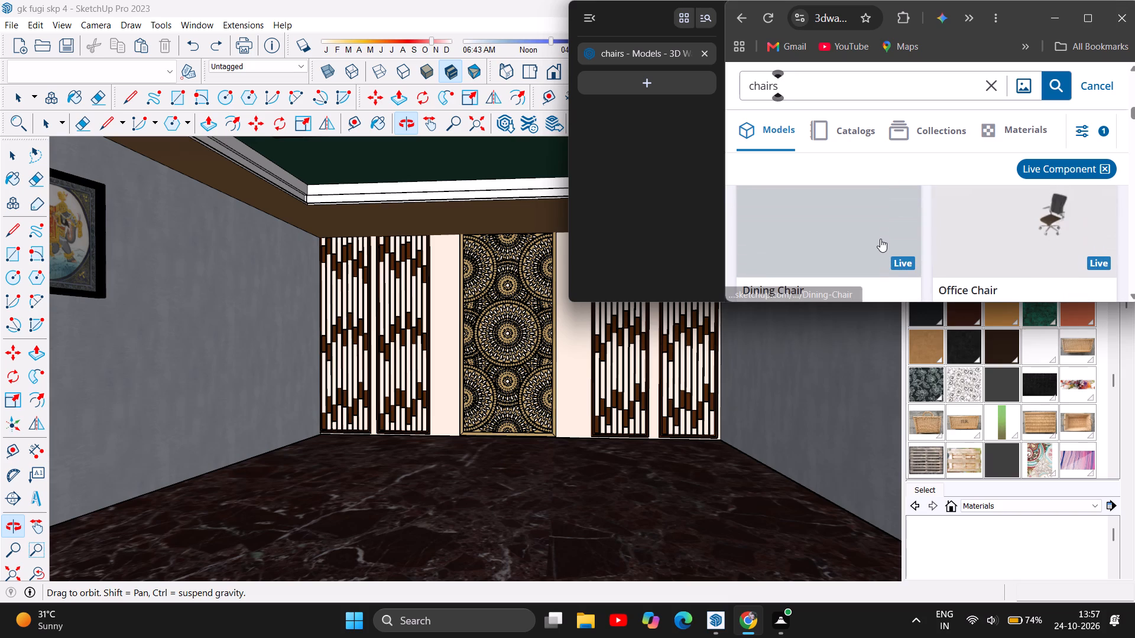
scroll(880, 239, up, 2)
Search the 3D Warehouse models for "cafe", keeping the Live Component filter.
click(992, 91)
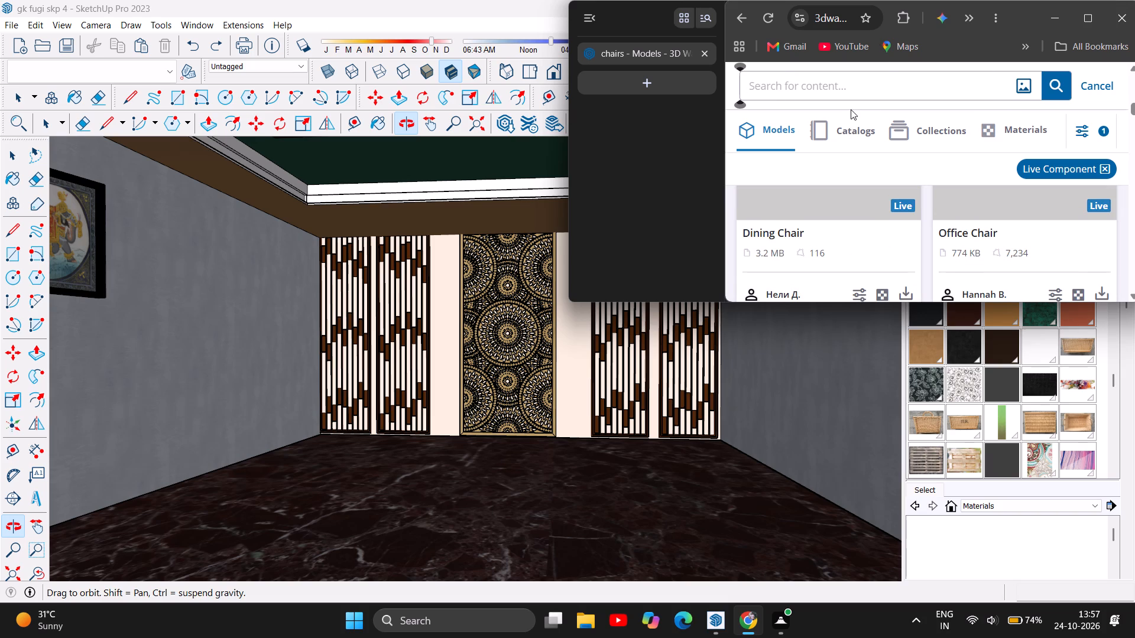
text(ca)
text(fe)
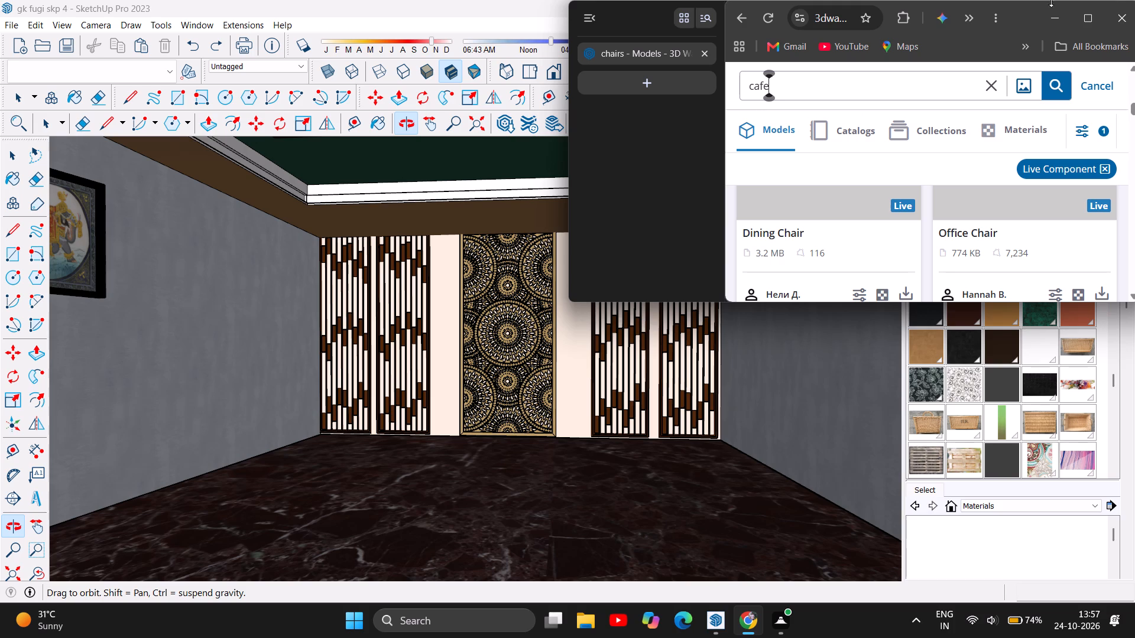
click(1067, 79)
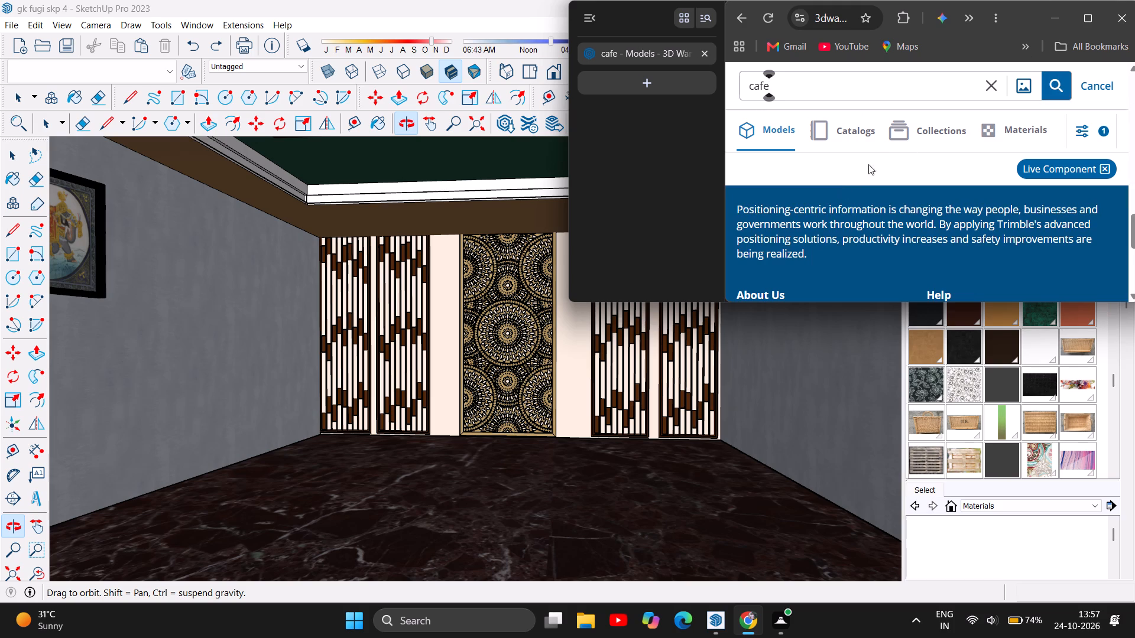
scroll(878, 155, up, 6)
scroll(894, 214, up, 14)
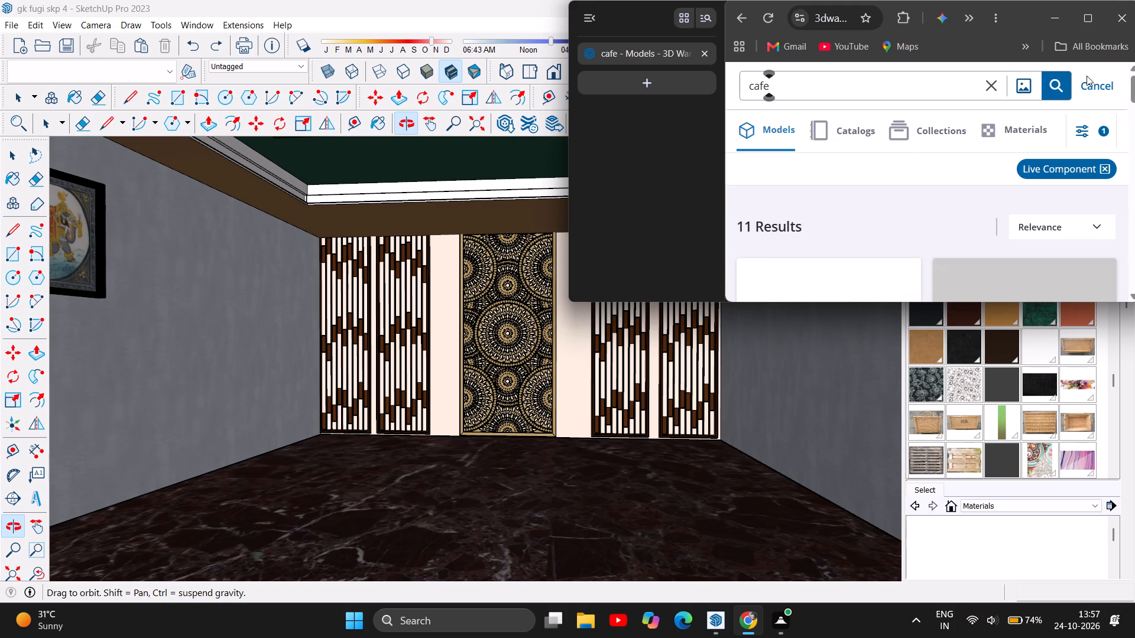
click(1054, 89)
scroll(953, 198, up, 4)
Browse the cafe models, examining the table-and-chair sets, cafe chairs and espresso machine for the marble-floored room.
scroll(953, 198, down, 10)
scroll(953, 198, up, 3)
scroll(953, 198, down, 2)
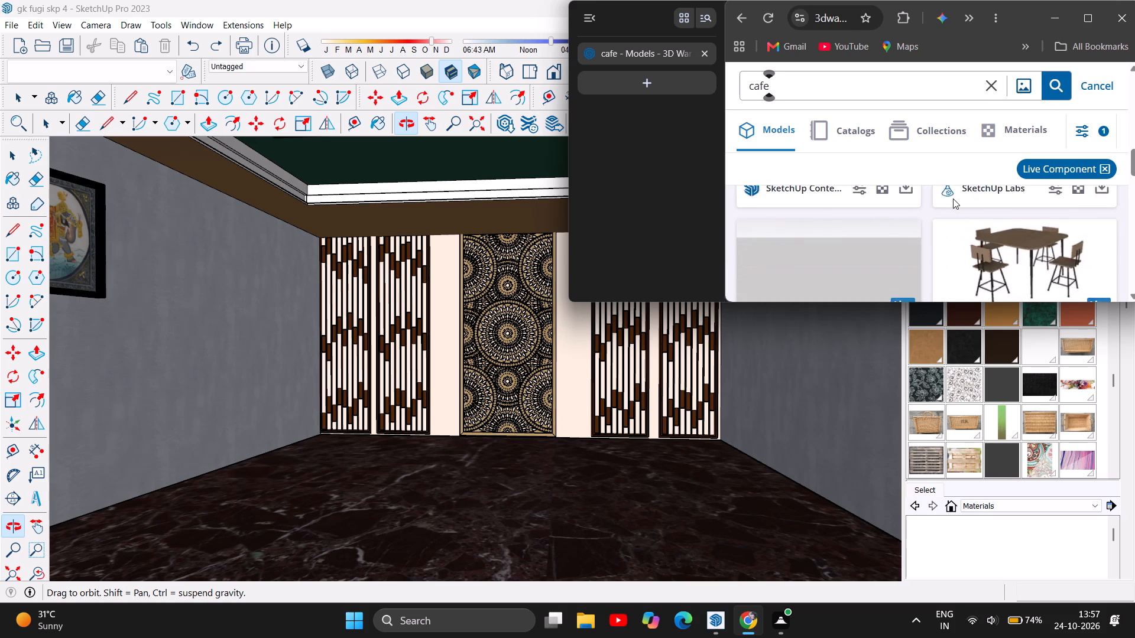
scroll(953, 198, down, 2)
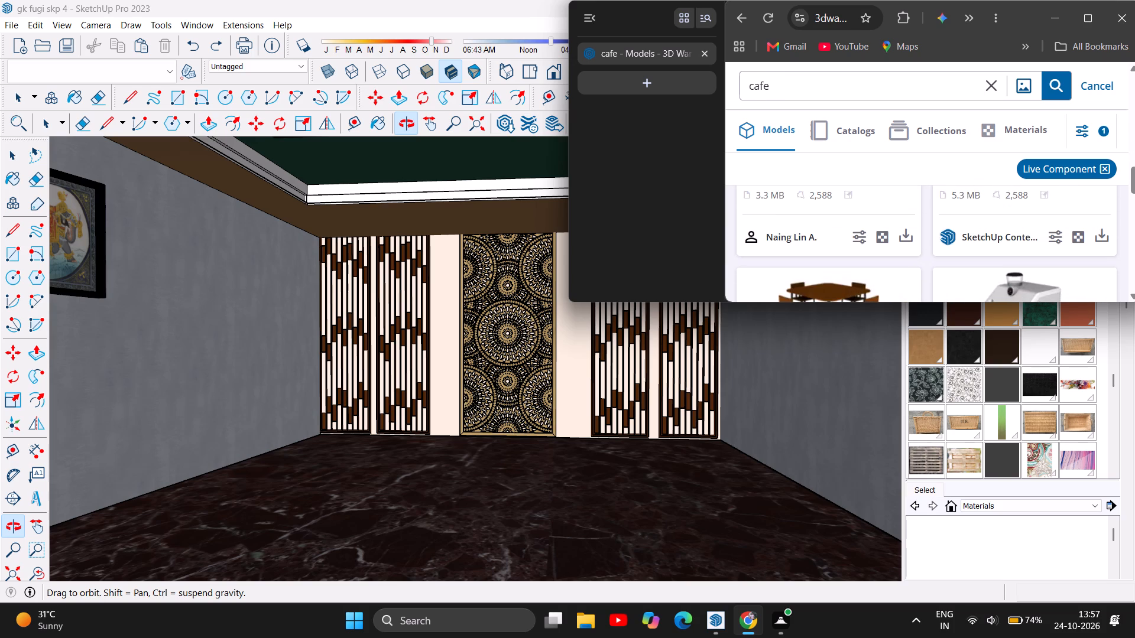
scroll(953, 198, down, 2)
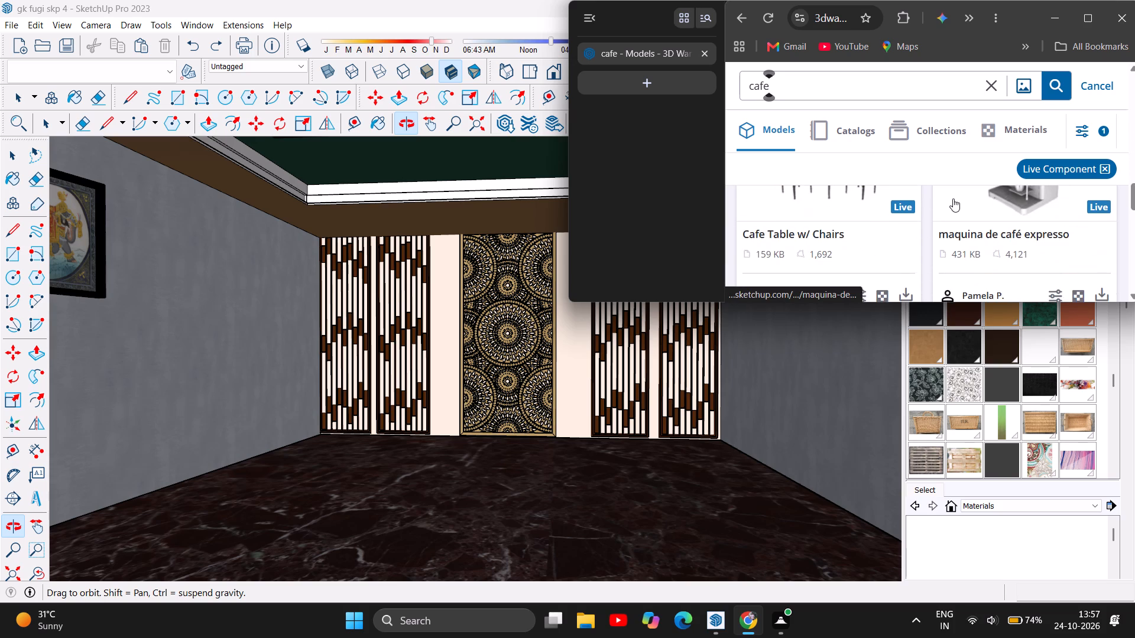
scroll(953, 198, down, 3)
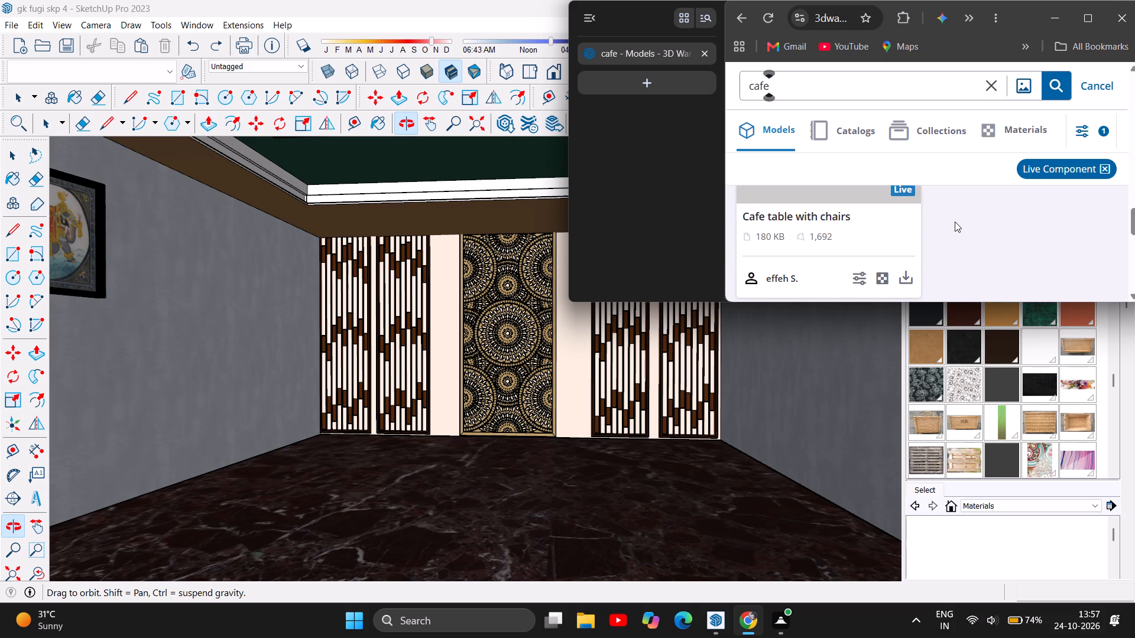
scroll(955, 222, up, 1)
scroll(955, 222, down, 1)
scroll(906, 251, up, 11)
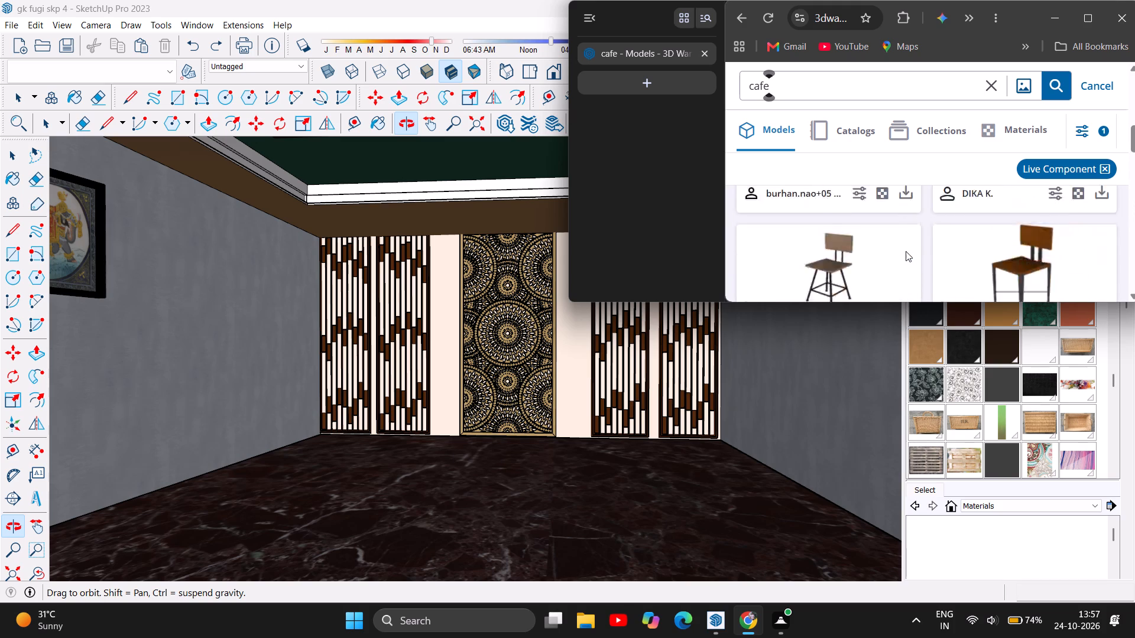
Download the "lampara" pendant light model from the cafe model results.
scroll(906, 251, up, 9)
scroll(906, 251, down, 3)
scroll(906, 251, up, 2)
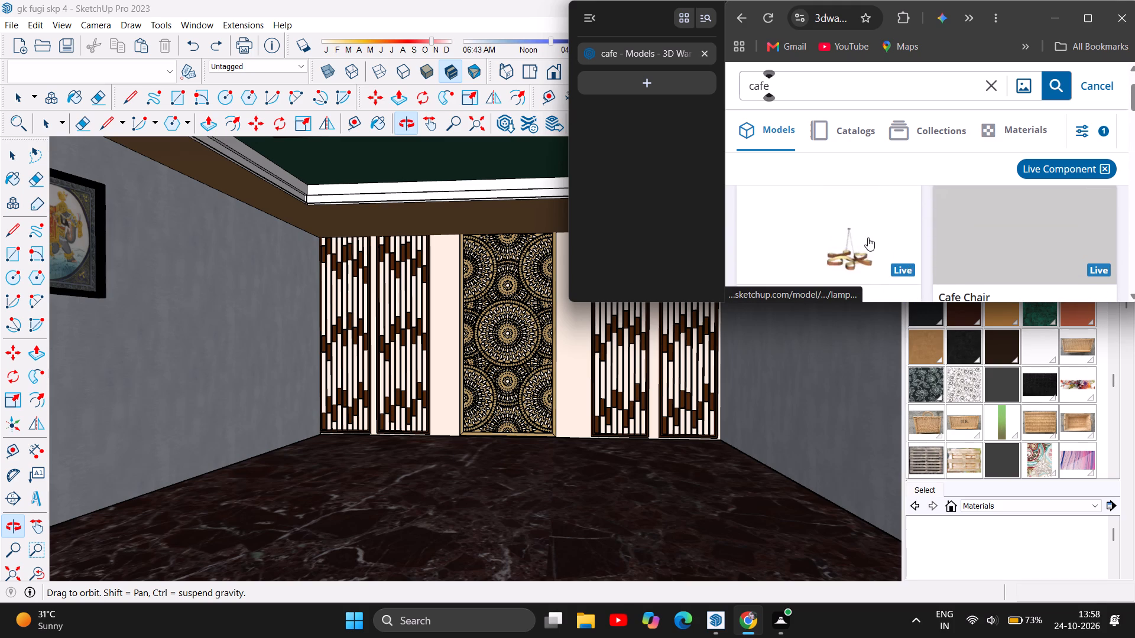
scroll(868, 237, down, 2)
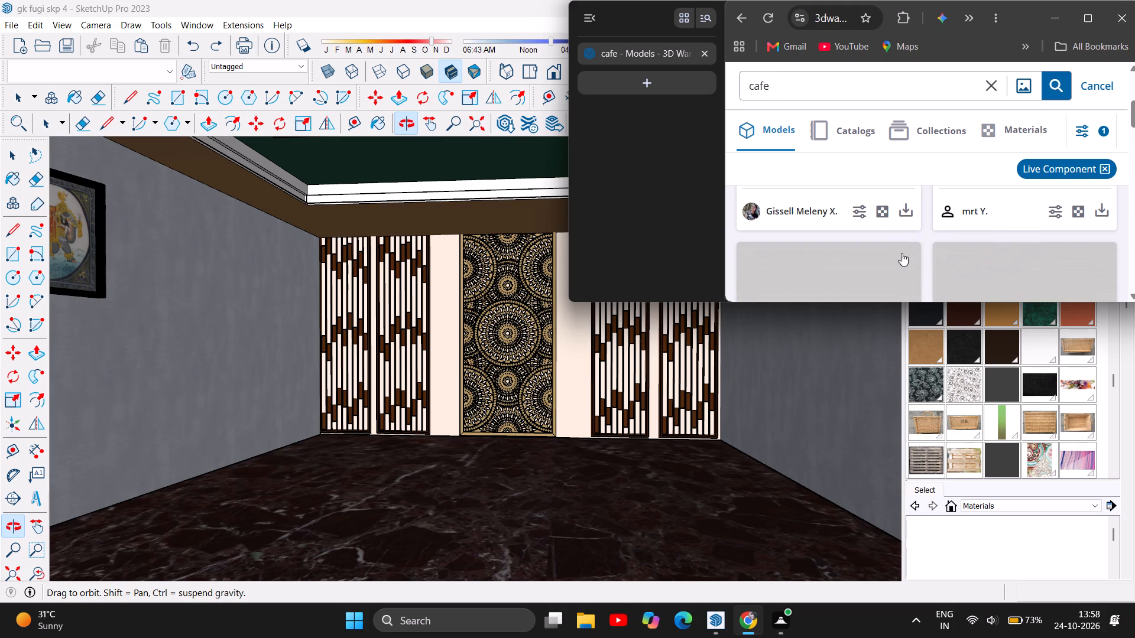
click(916, 219)
scroll(977, 225, up, 1)
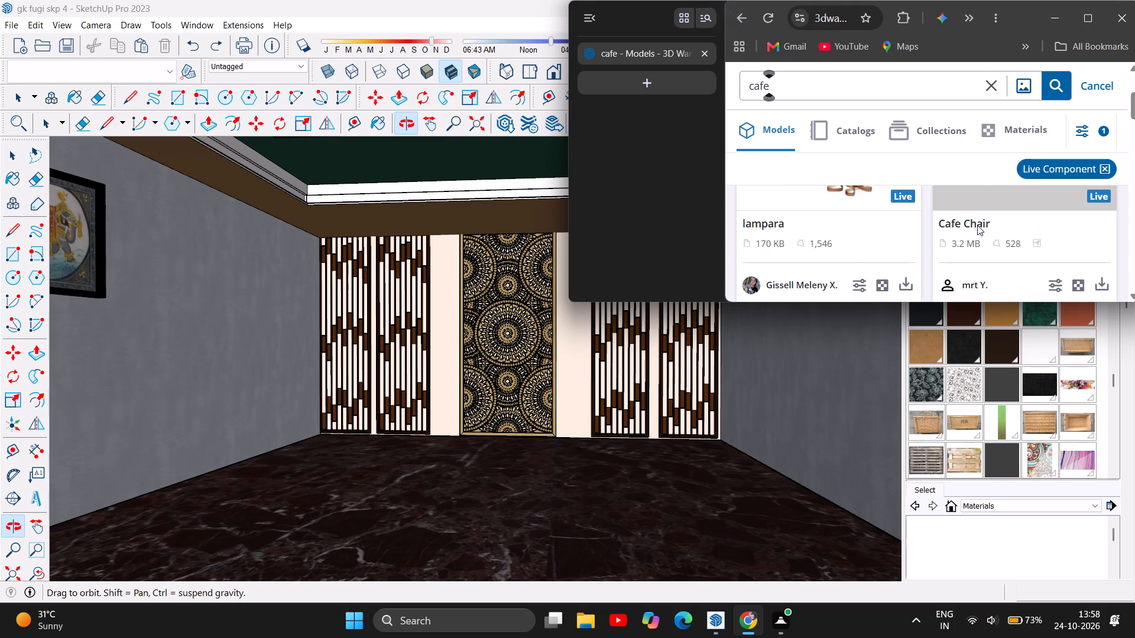
scroll(977, 225, up, 2)
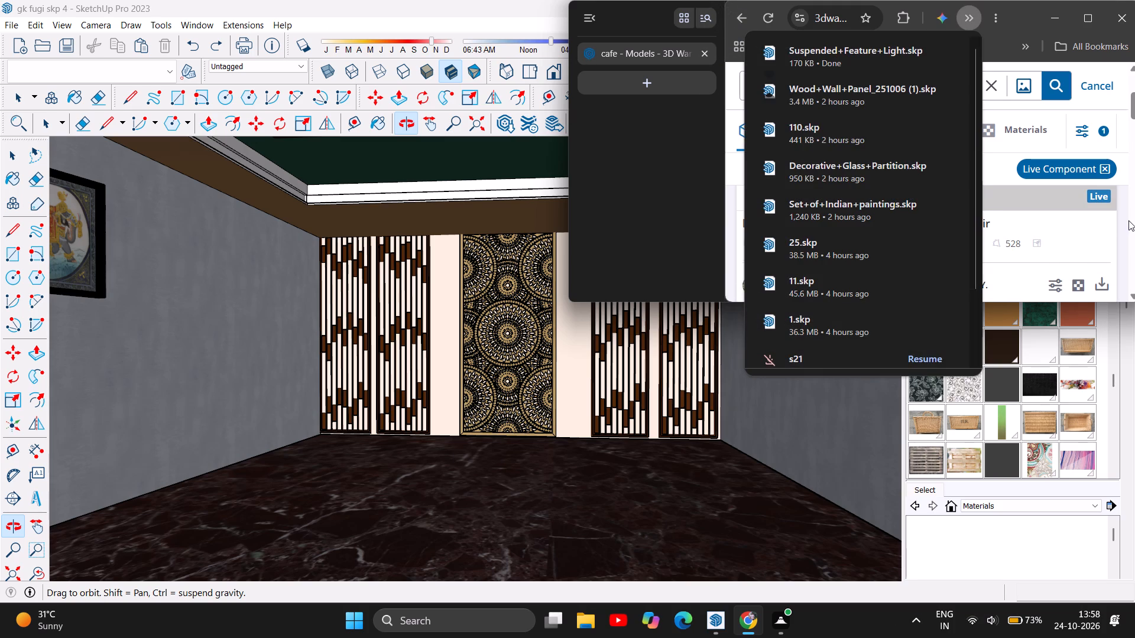
click(1128, 220)
Look through the cafe models once more, comparing the Cafe Chair variants with the table-and-chair sets.
scroll(1004, 252, up, 7)
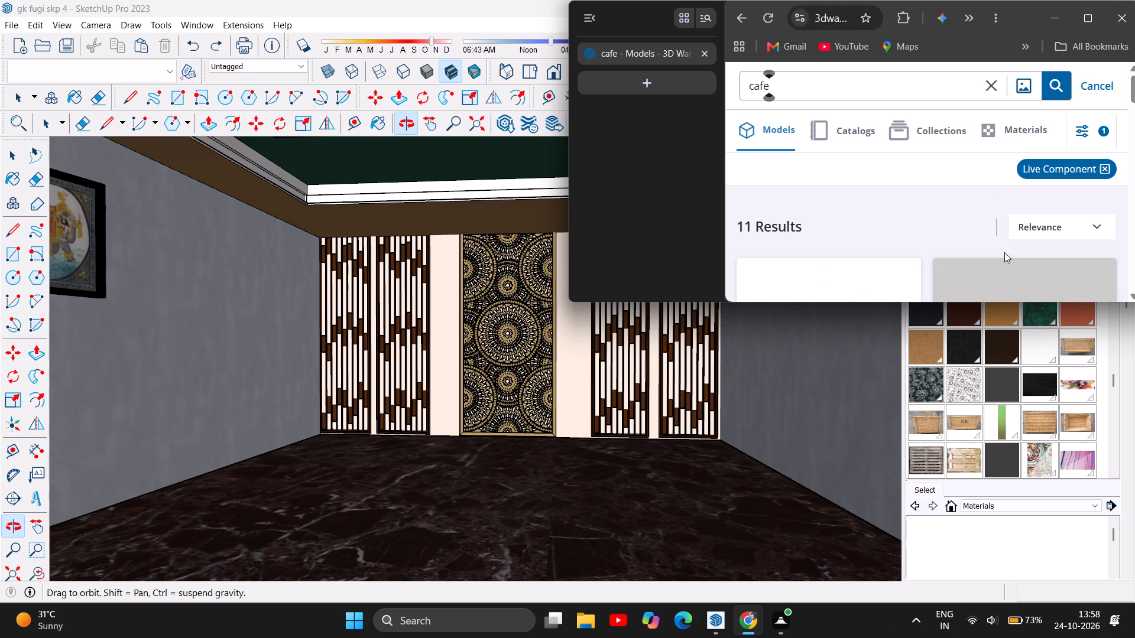
scroll(1004, 252, down, 4)
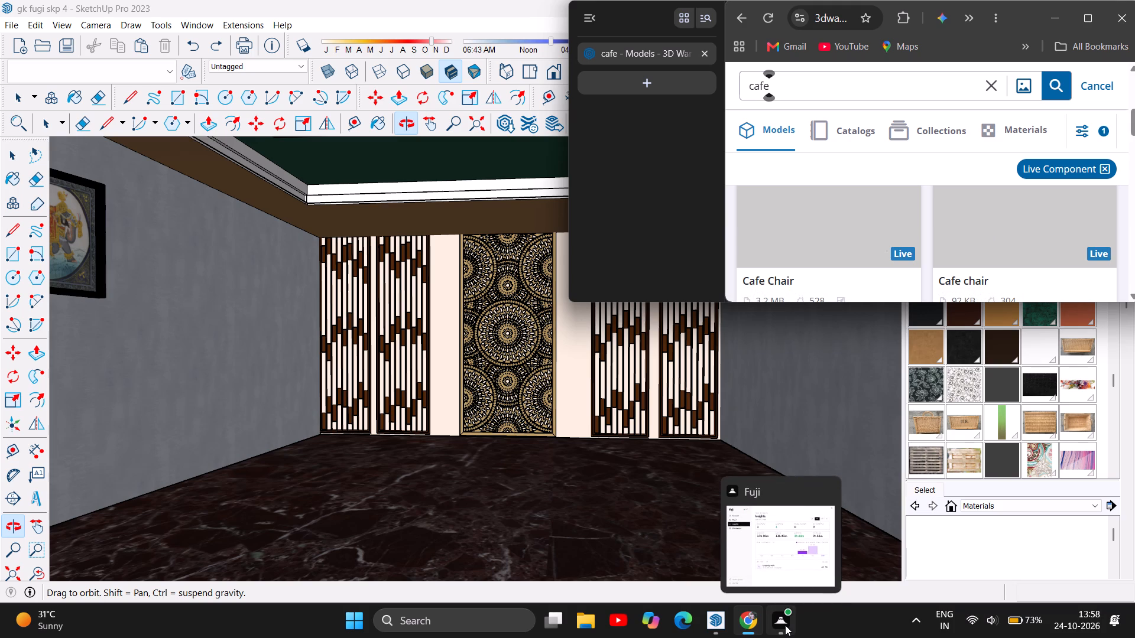
scroll(1002, 253, up, 5)
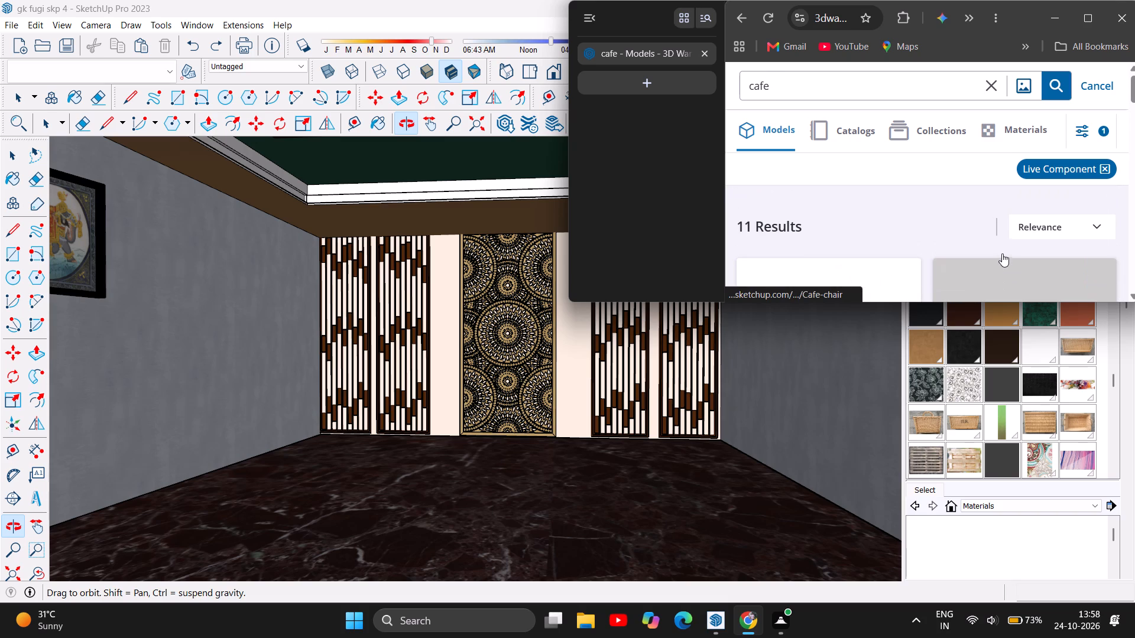
scroll(1002, 253, up, 2)
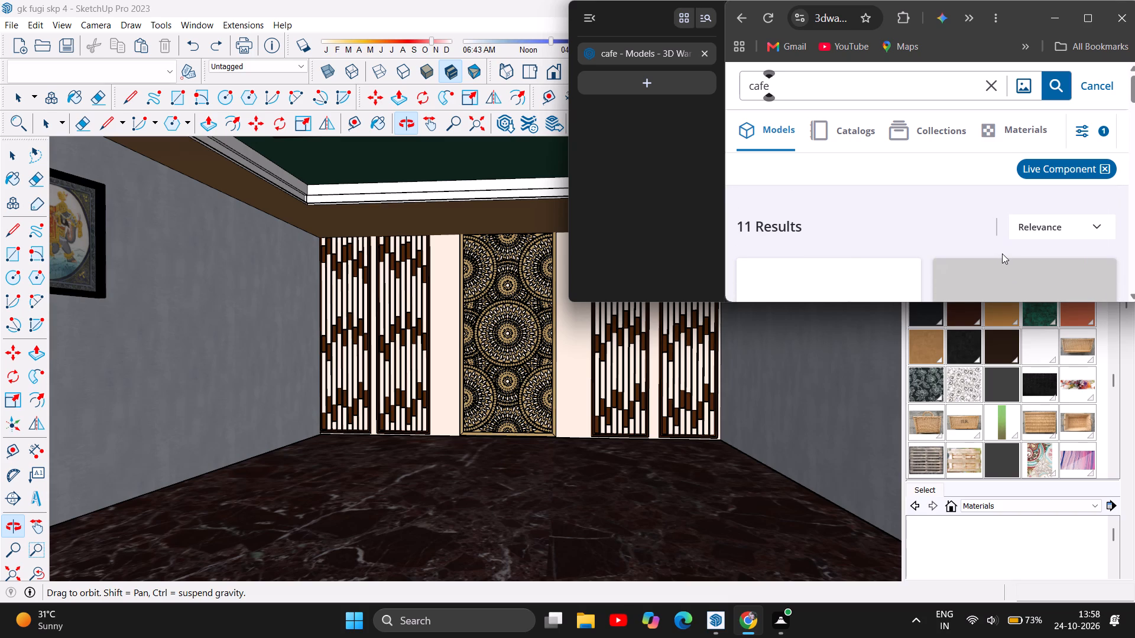
scroll(1002, 253, down, 5)
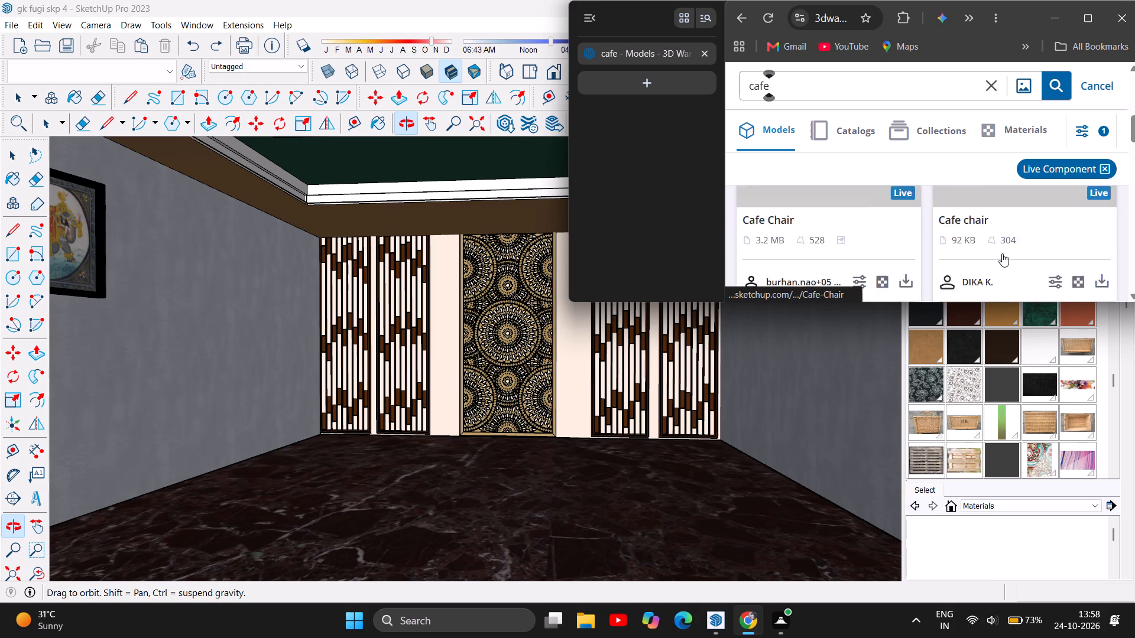
scroll(1002, 253, down, 11)
scroll(1002, 253, up, 5)
scroll(1002, 253, down, 4)
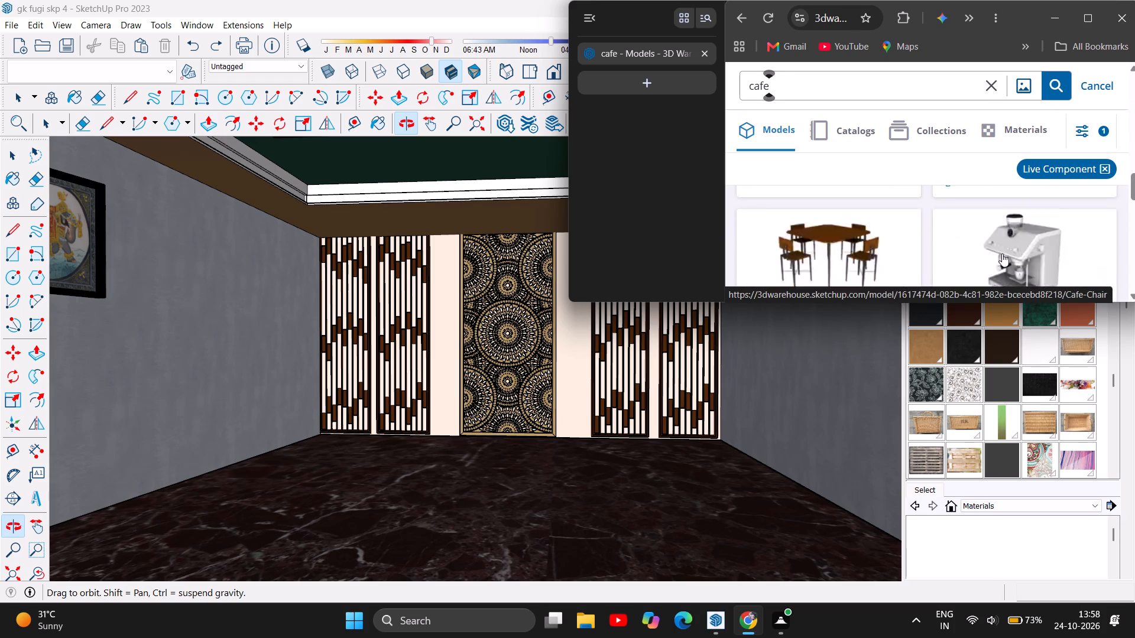
scroll(1002, 253, down, 4)
Switch the cafe search to catalogs and look through the furniture and café equipment catalogs.
click(845, 131)
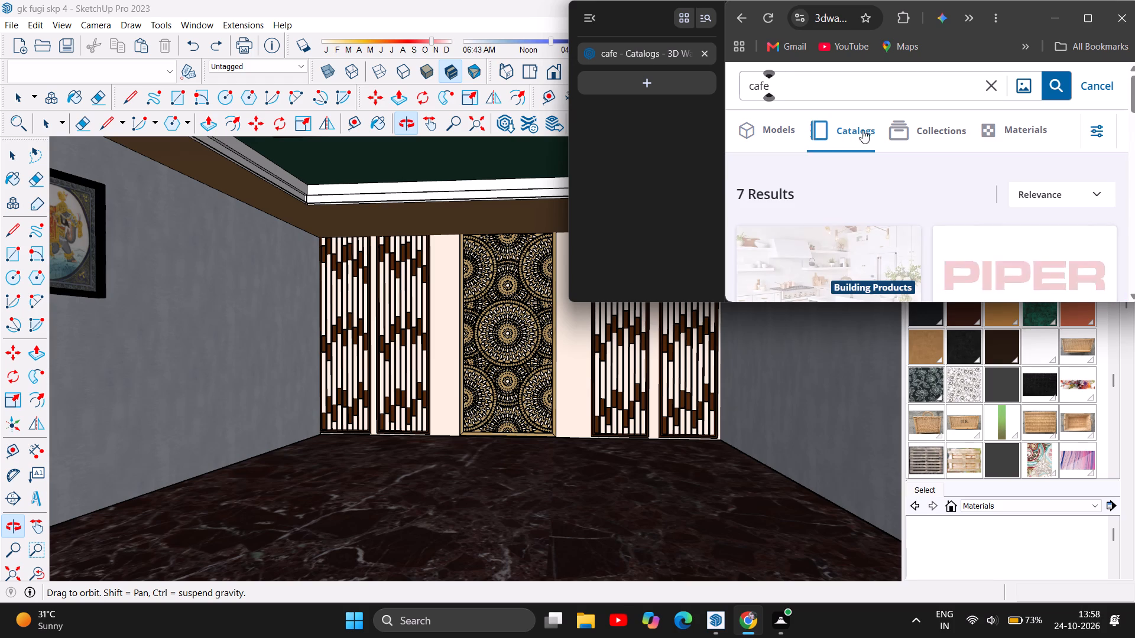
scroll(936, 224, down, 3)
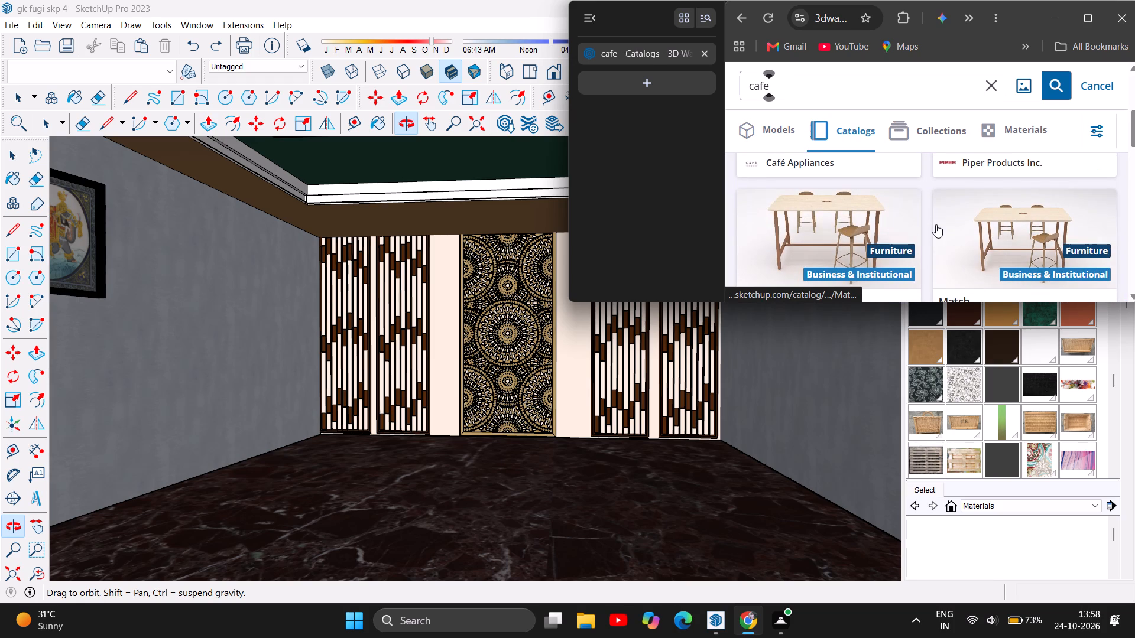
scroll(936, 224, down, 1)
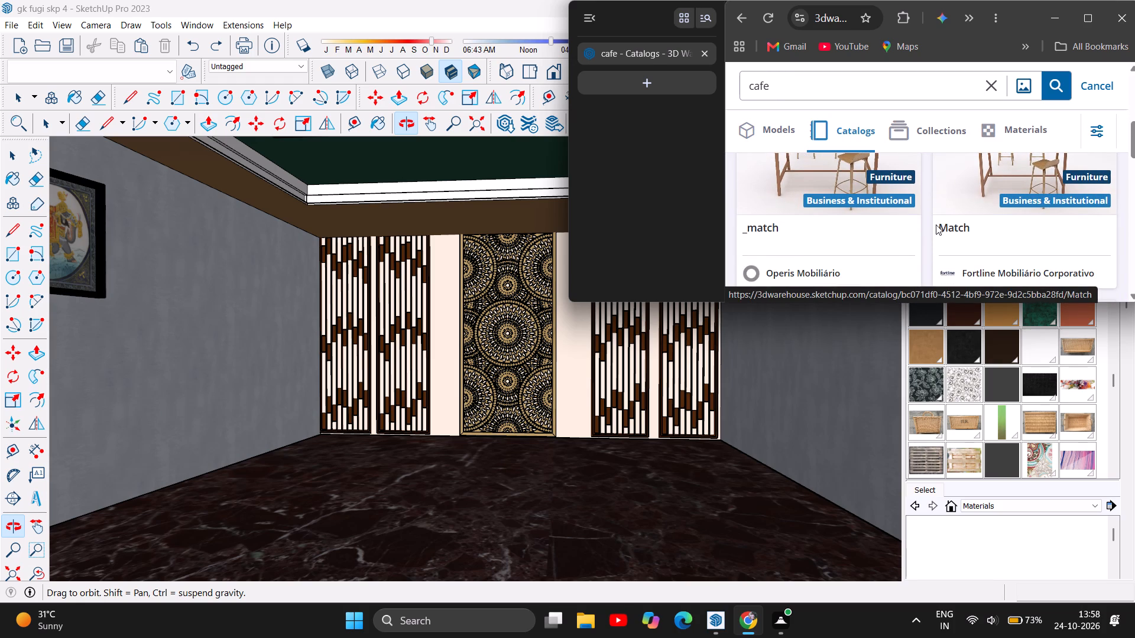
scroll(936, 224, down, 2)
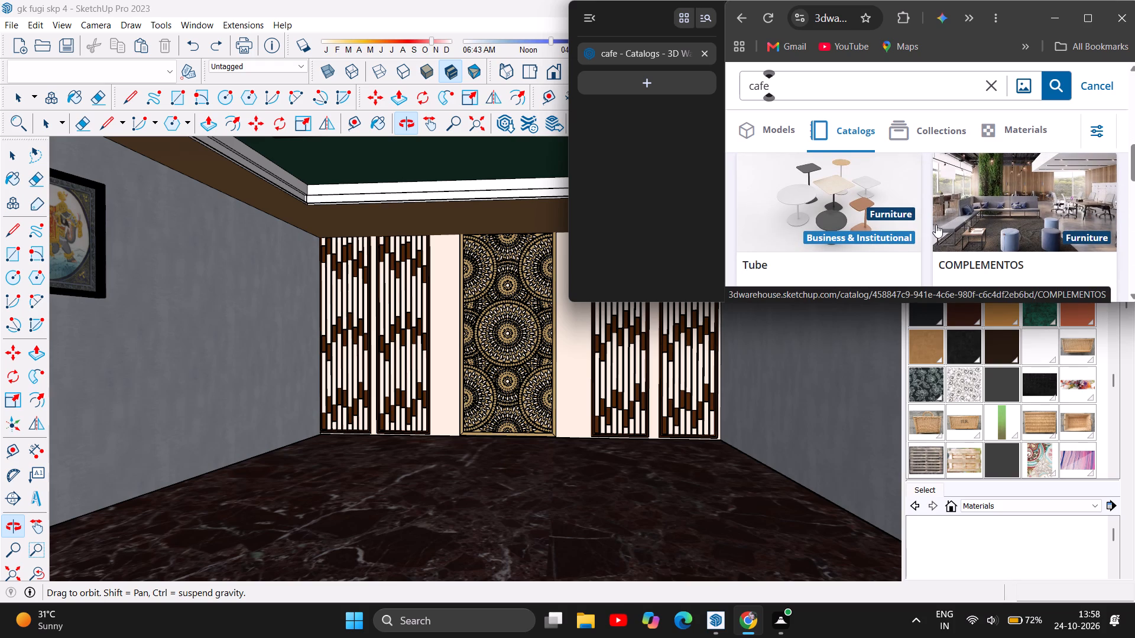
scroll(936, 224, down, 5)
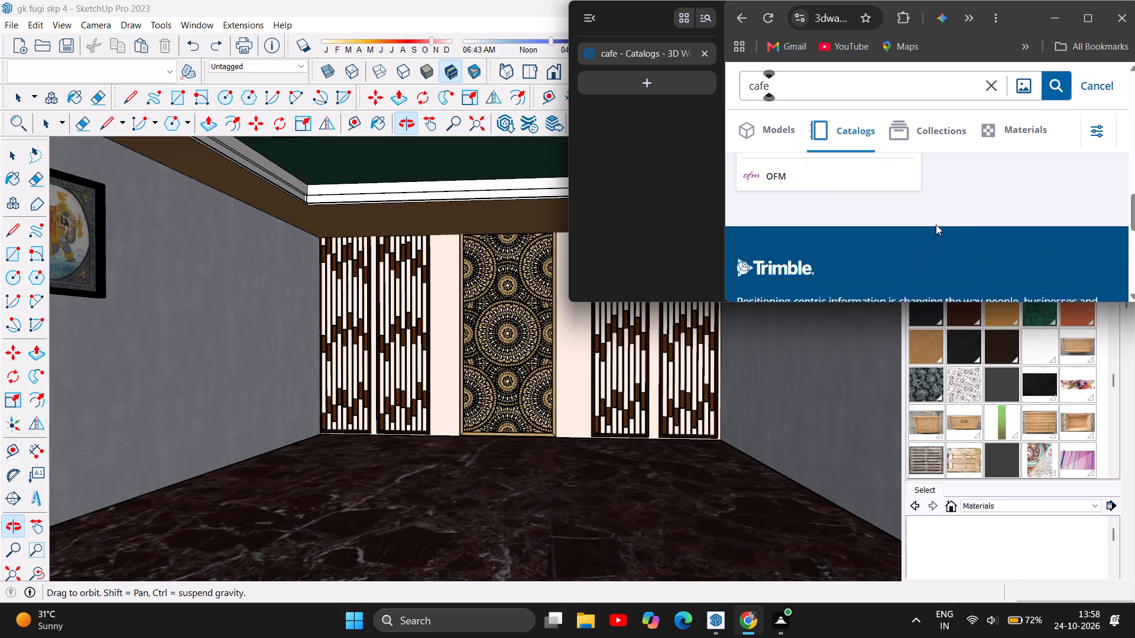
scroll(936, 224, up, 11)
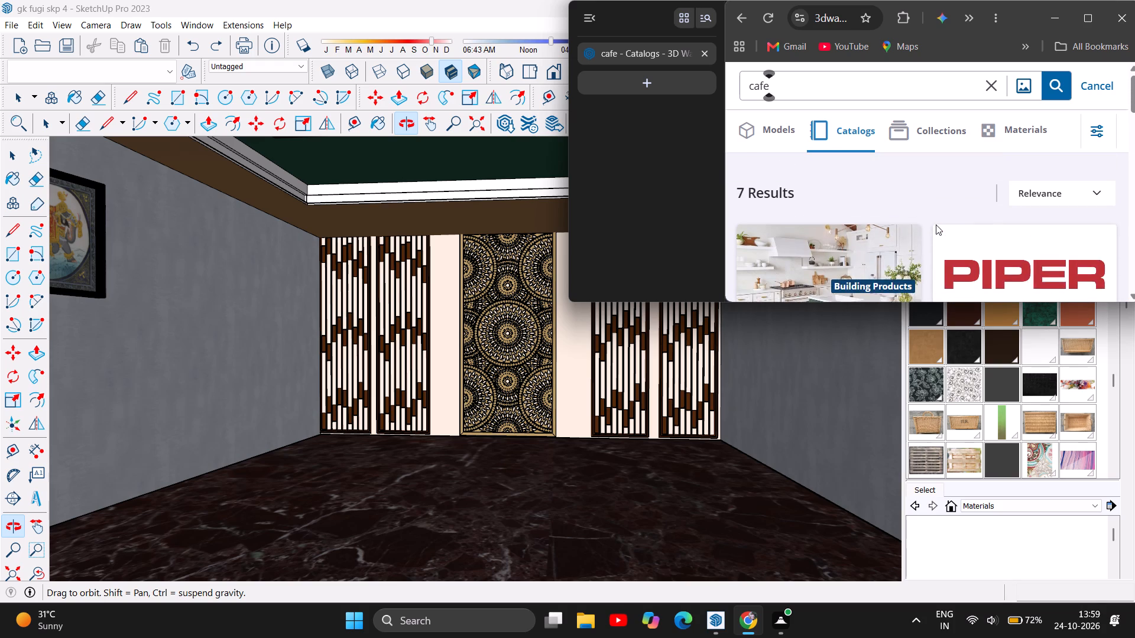
Open the "_match" furniture catalog by Operis Mobiliário from the cafe catalog results.
scroll(936, 224, down, 1)
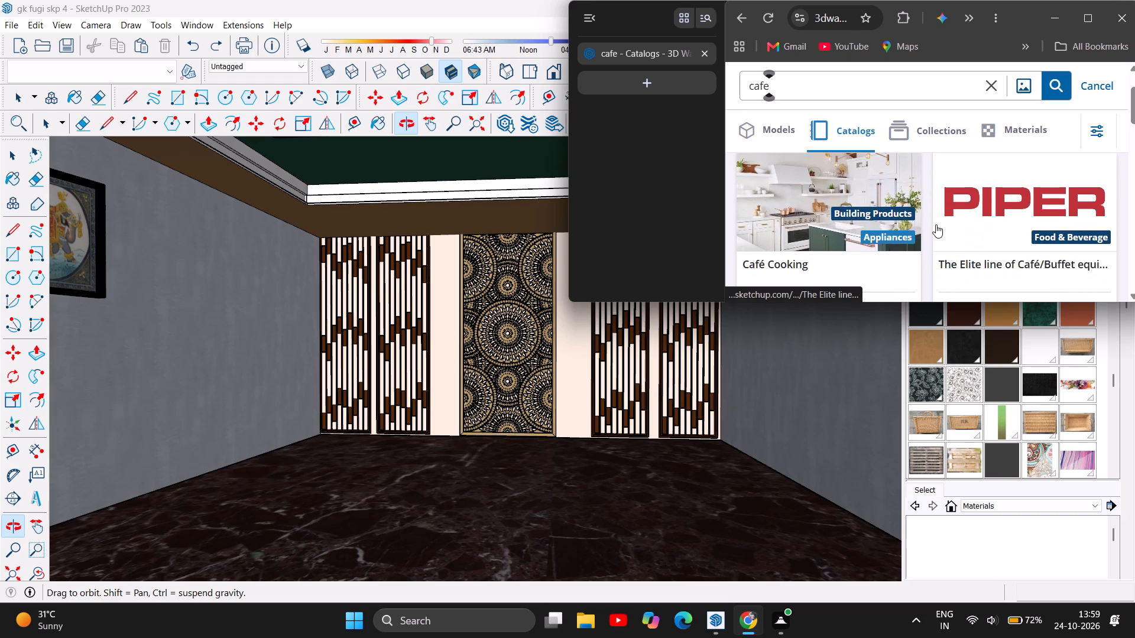
scroll(936, 224, down, 2)
scroll(936, 224, up, 2)
scroll(936, 224, down, 1)
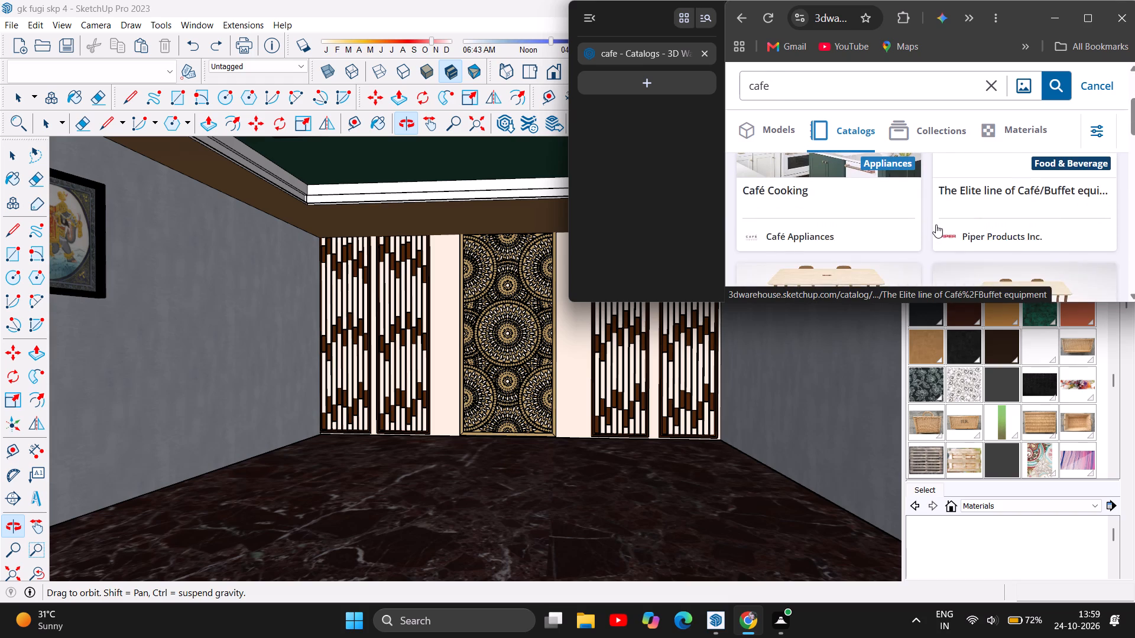
scroll(936, 224, up, 1)
scroll(936, 224, down, 2)
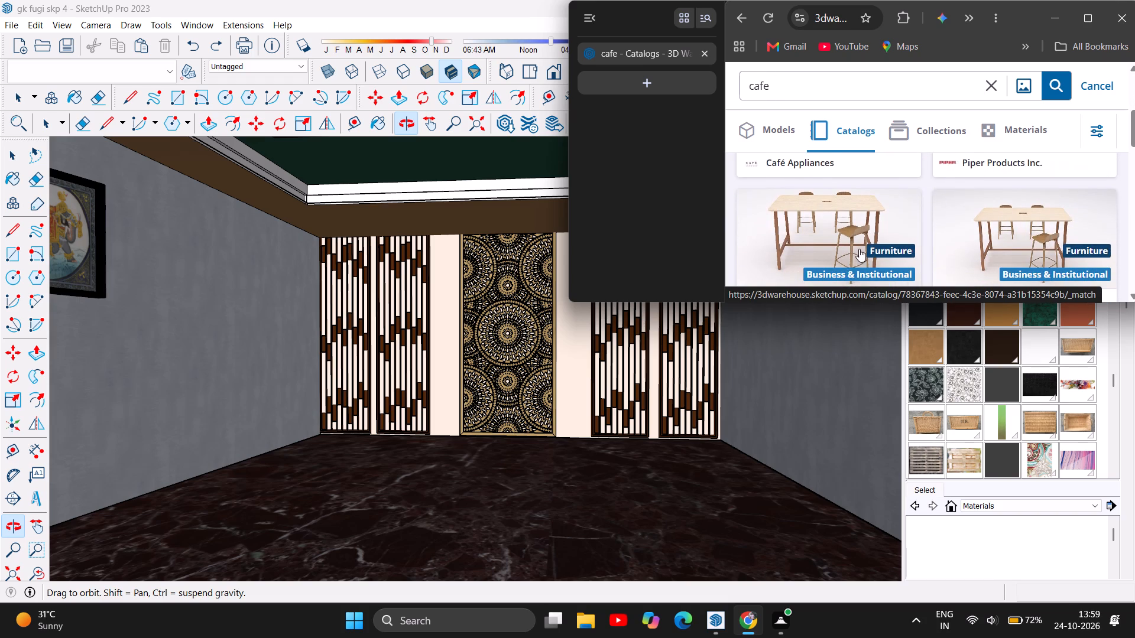
scroll(859, 248, down, 1)
click(778, 225)
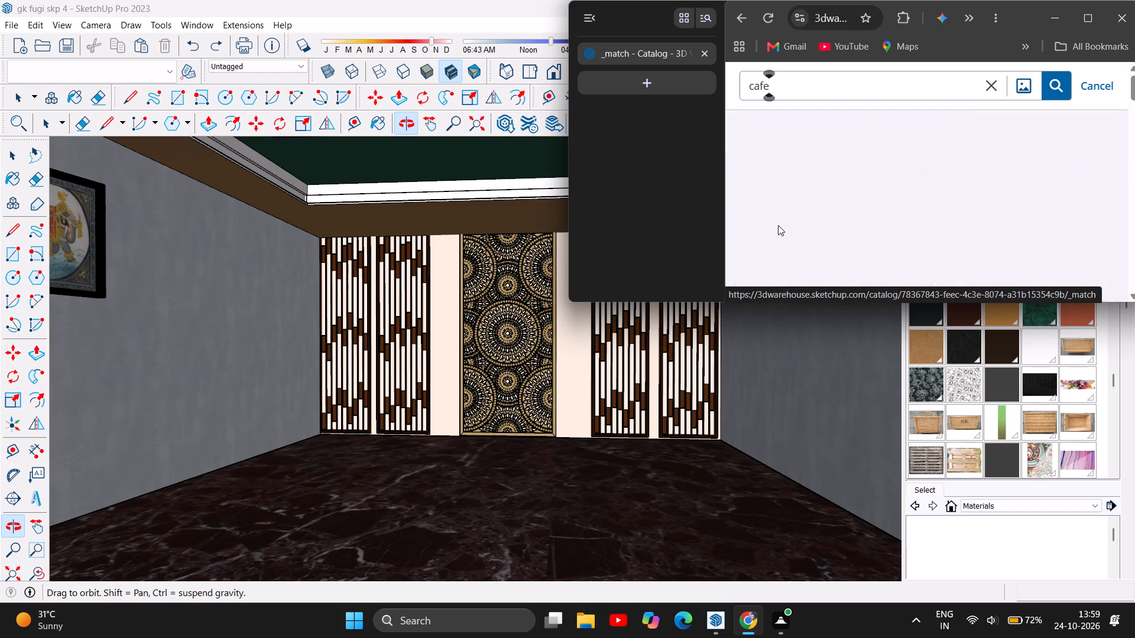
Examine the match catalog's description, product images and catalog sections for suitable high tables and stools.
scroll(896, 204, down, 4)
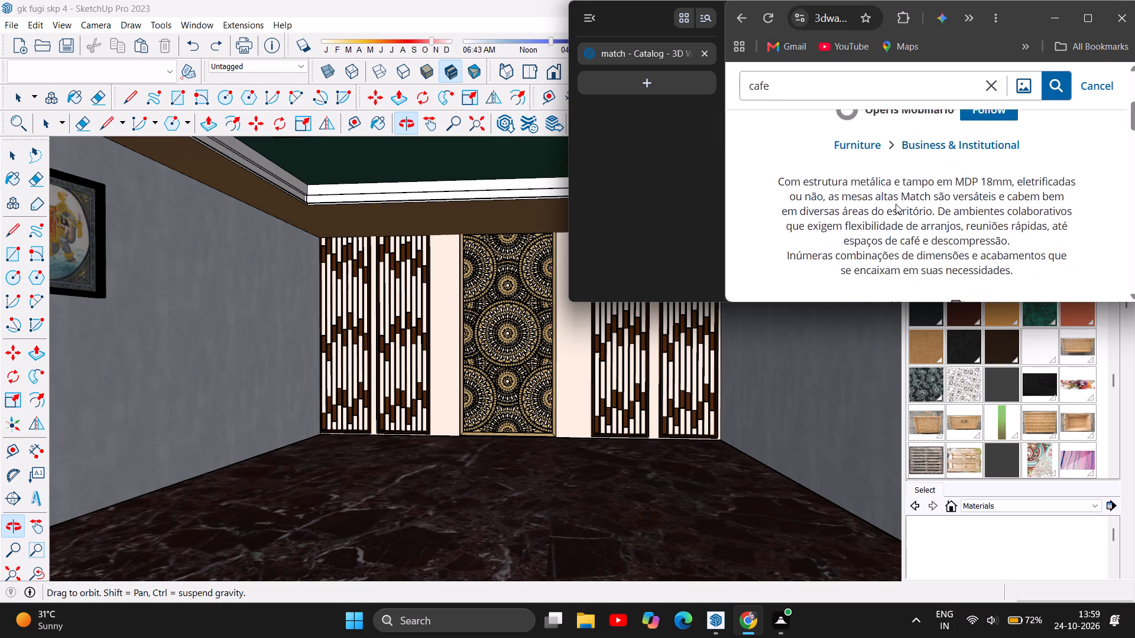
scroll(896, 204, down, 7)
scroll(896, 204, up, 1)
scroll(896, 204, down, 1)
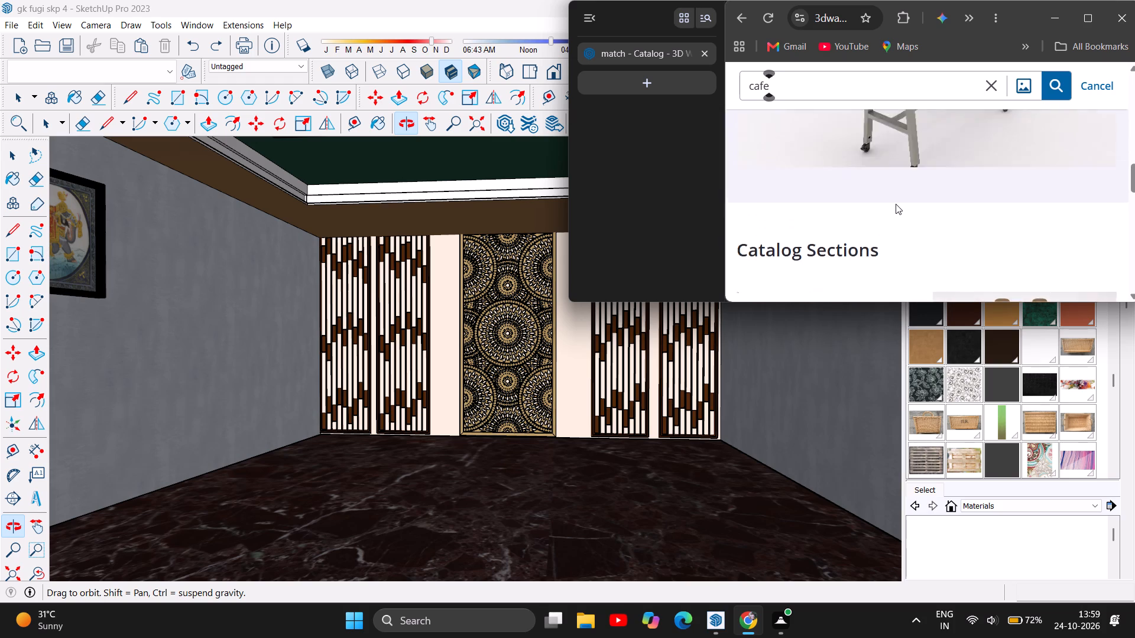
scroll(896, 204, down, 2)
scroll(896, 204, up, 1)
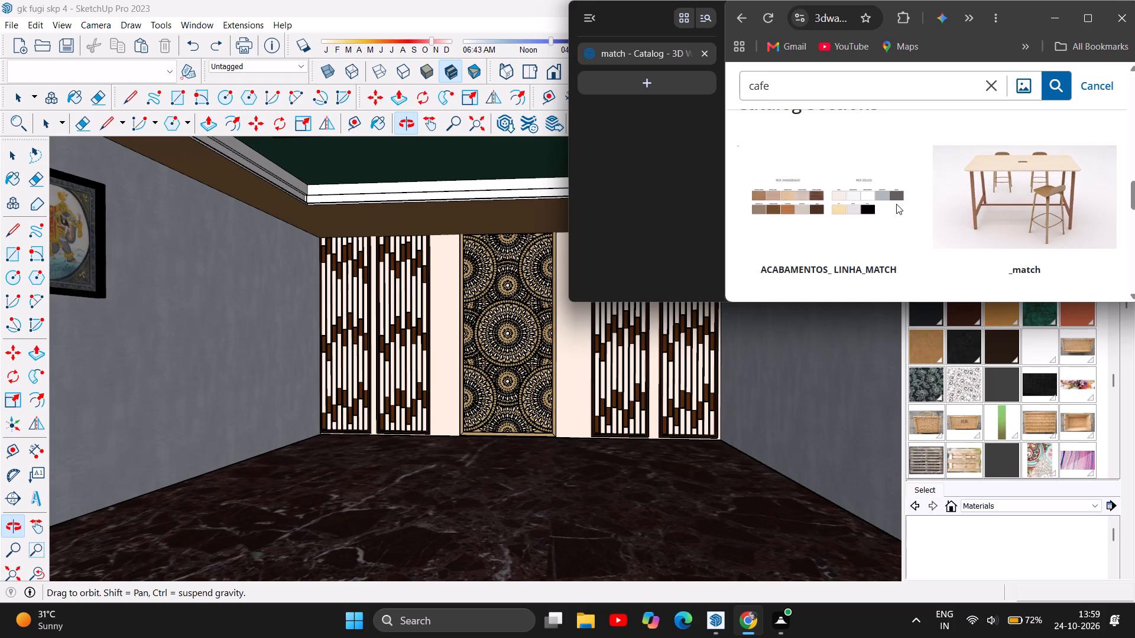
Review the match catalog's product images and open its "_match" section.
scroll(896, 204, up, 6)
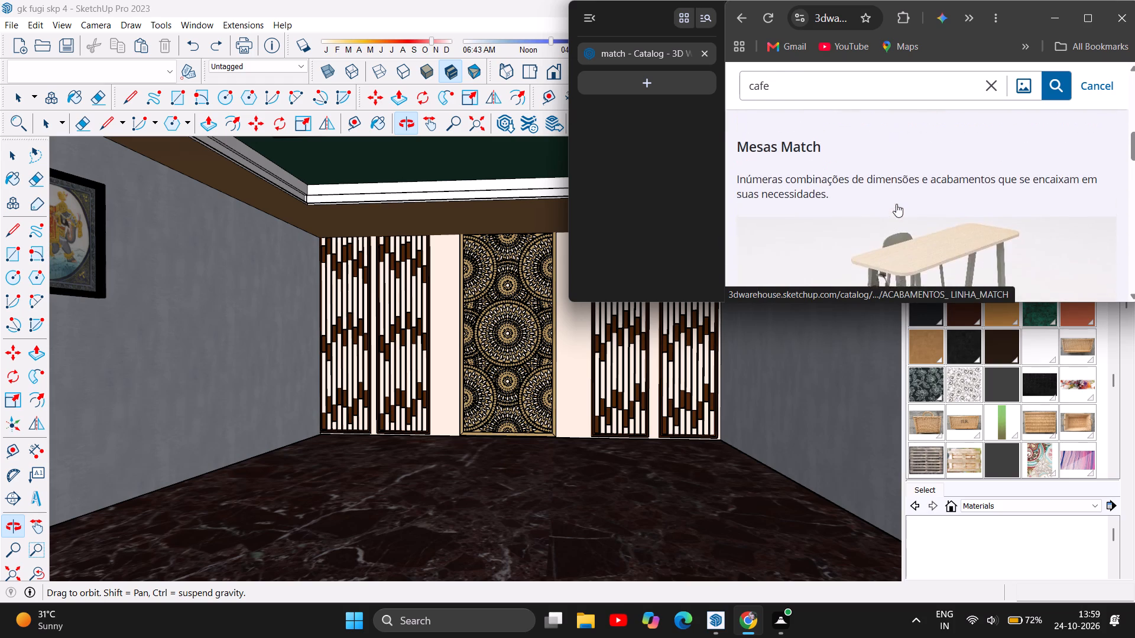
scroll(896, 204, down, 5)
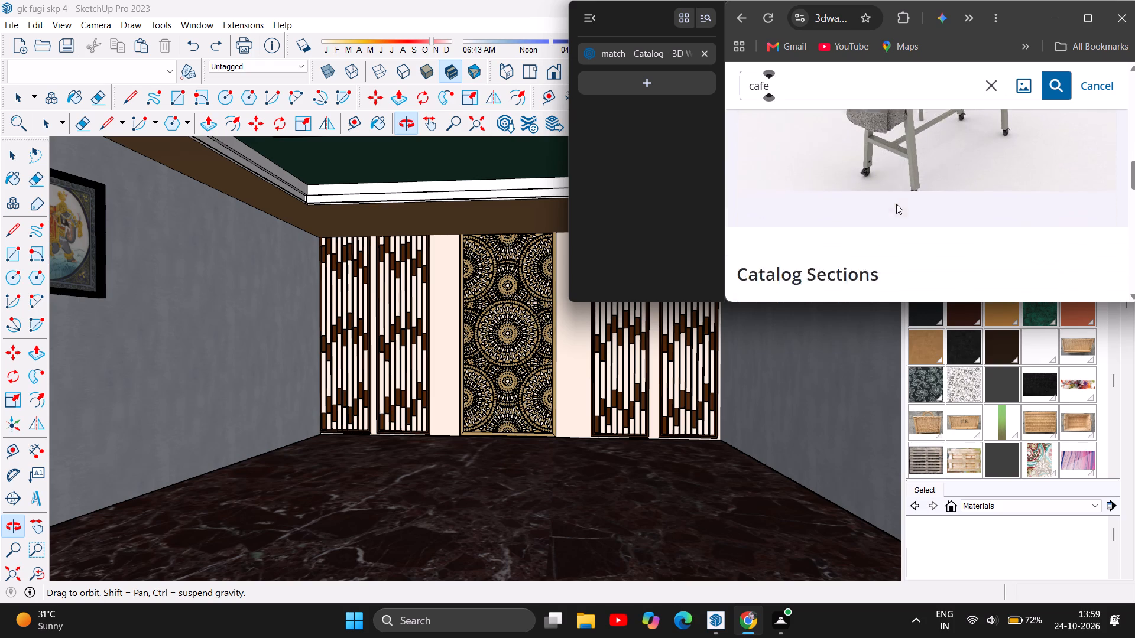
scroll(896, 204, down, 2)
click(1020, 169)
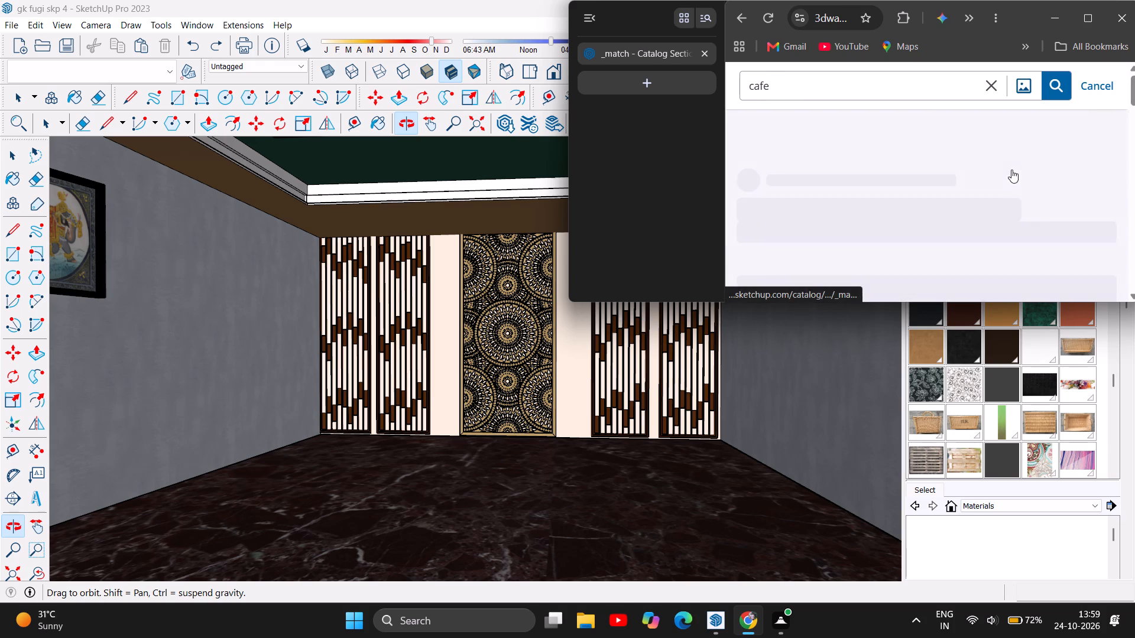
Look through the Operis Mobiliário table models in the "_match" section for suitable café tables.
scroll(985, 182, down, 2)
scroll(938, 204, down, 3)
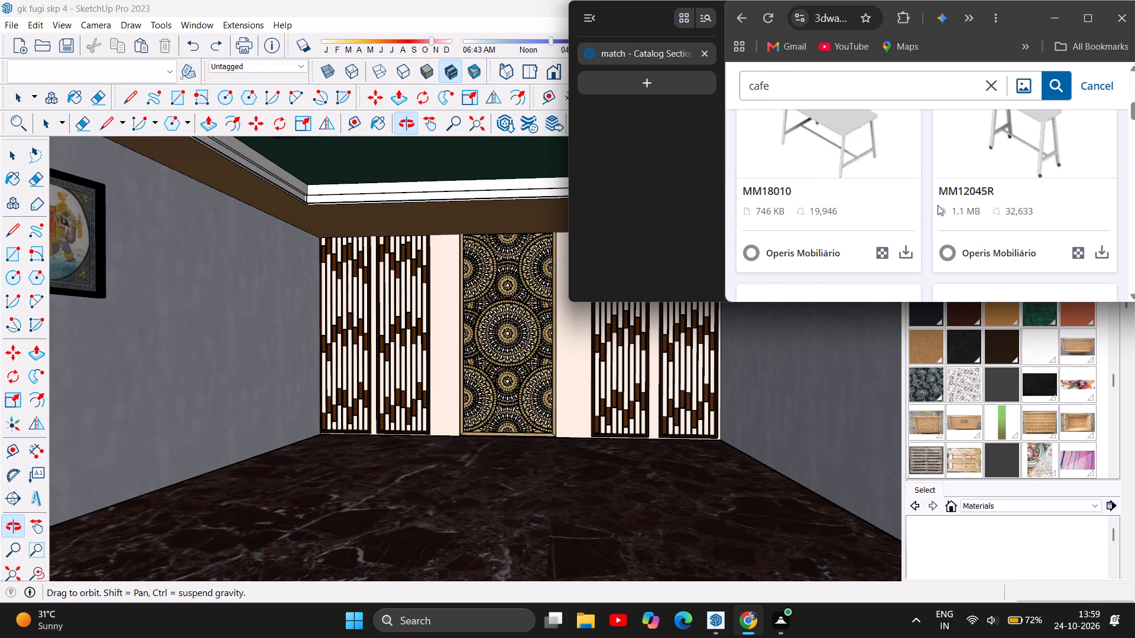
scroll(938, 205, up, 2)
scroll(938, 205, down, 7)
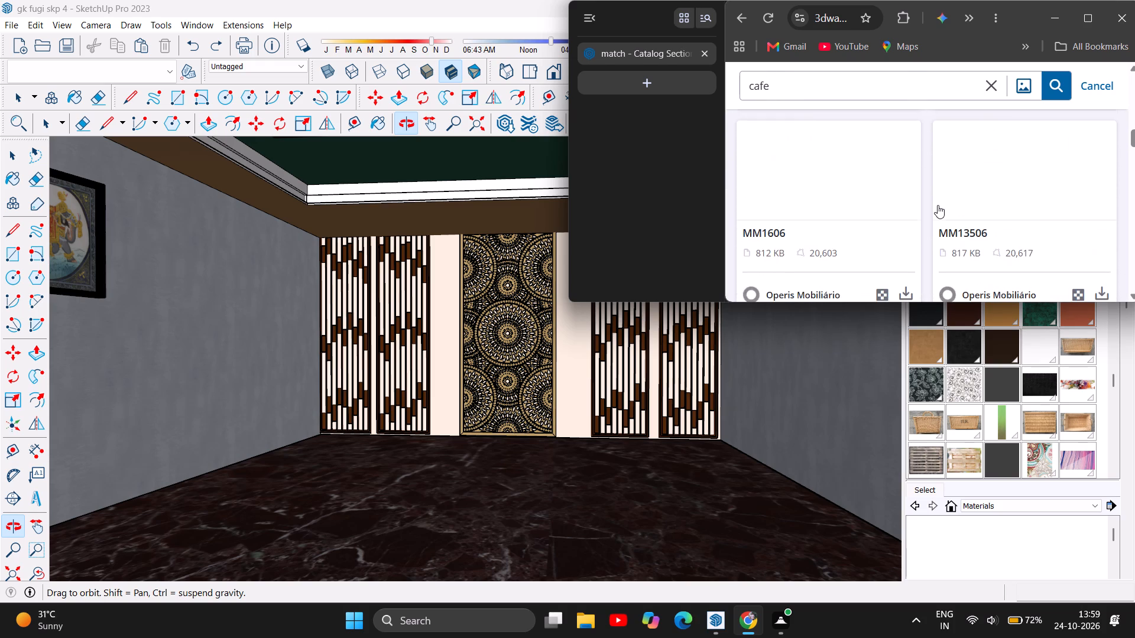
scroll(938, 205, down, 6)
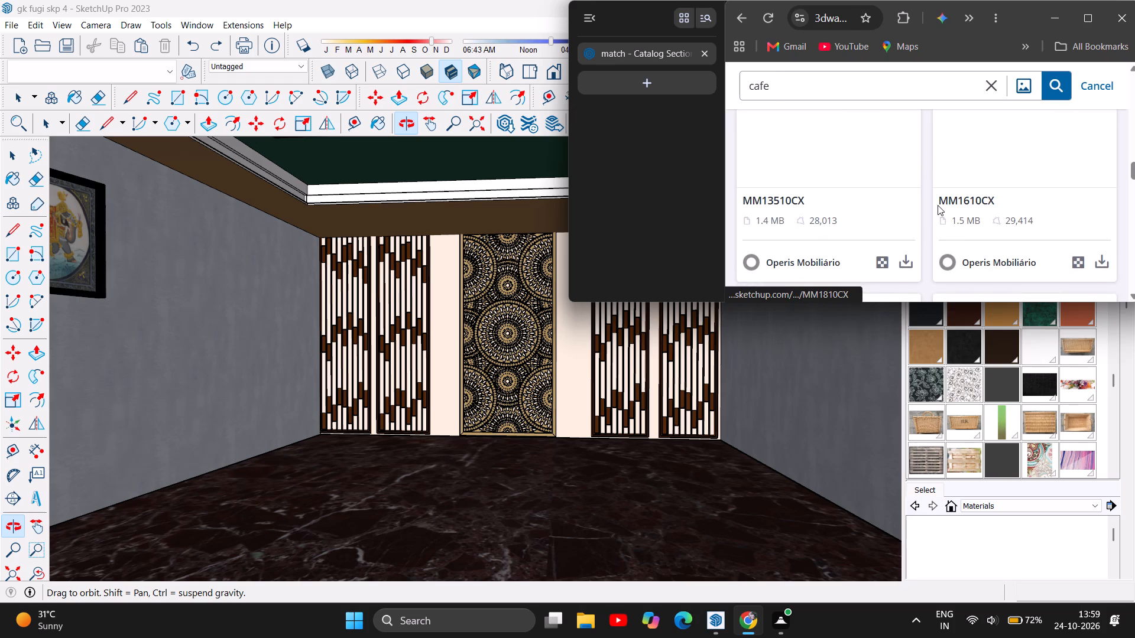
scroll(938, 205, down, 16)
scroll(938, 205, up, 6)
scroll(938, 205, up, 20)
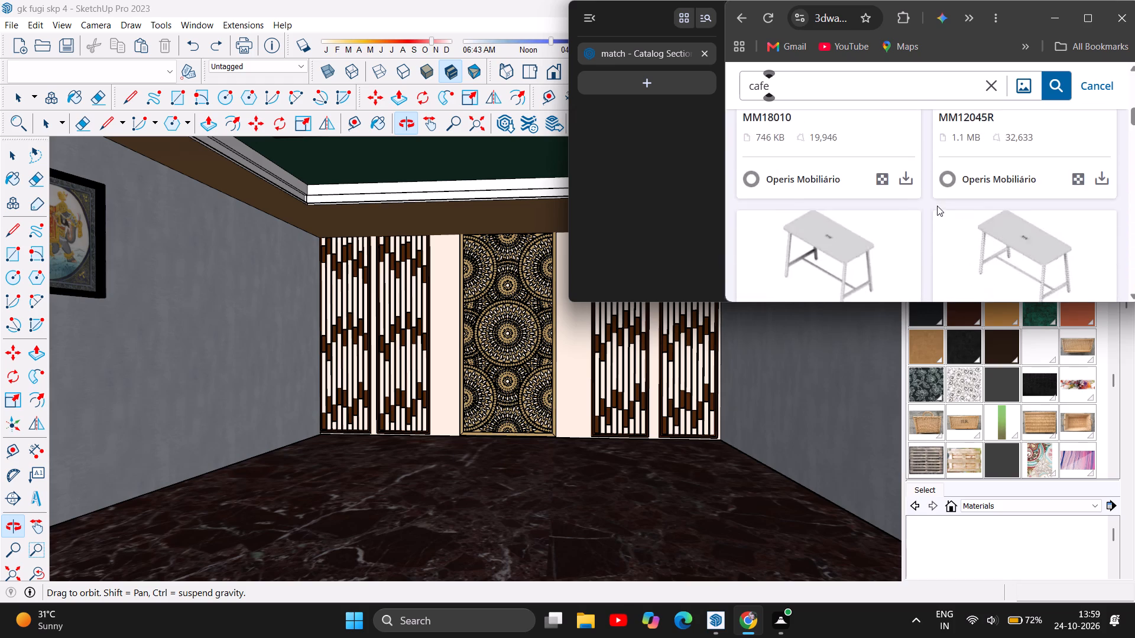
scroll(937, 206, up, 12)
Return to the cafe catalog results and look through the remaining furniture catalogs, including Tube and COMPLEMENTOS.
click(744, 24)
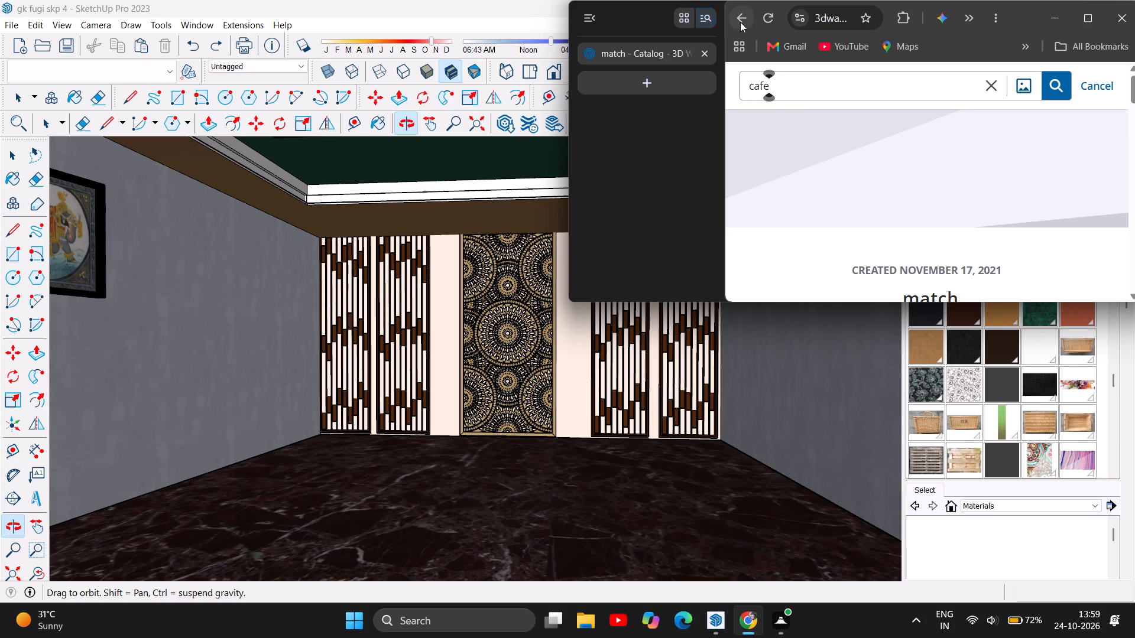
click(740, 22)
scroll(1019, 210, up, 1)
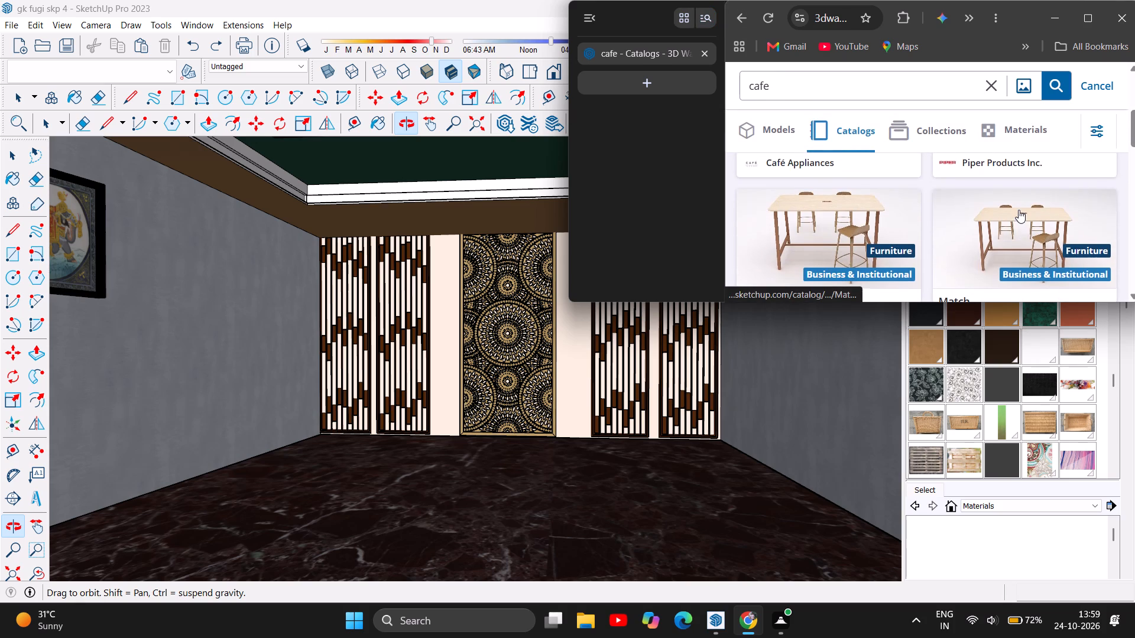
scroll(1019, 210, down, 1)
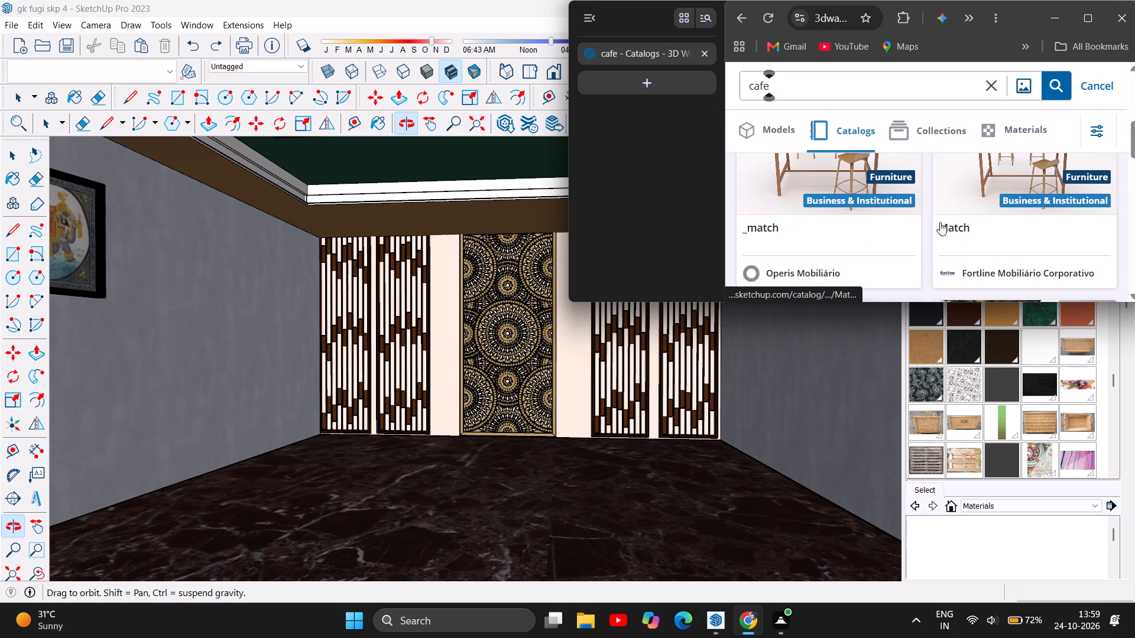
click(834, 197)
scroll(834, 197, down, 1)
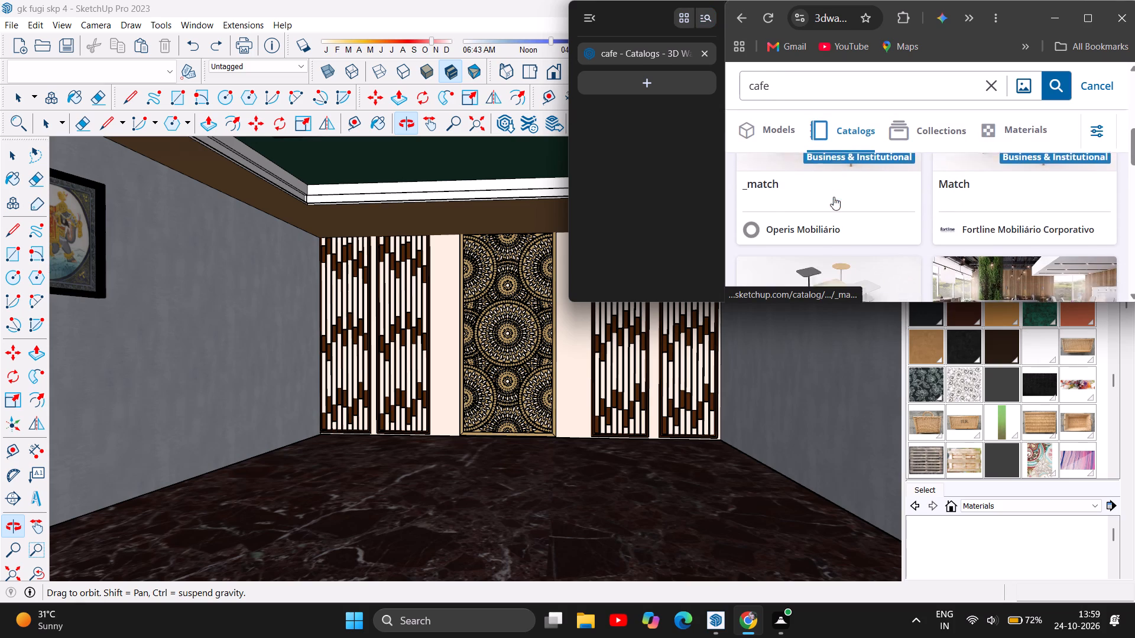
scroll(855, 197, down, 1)
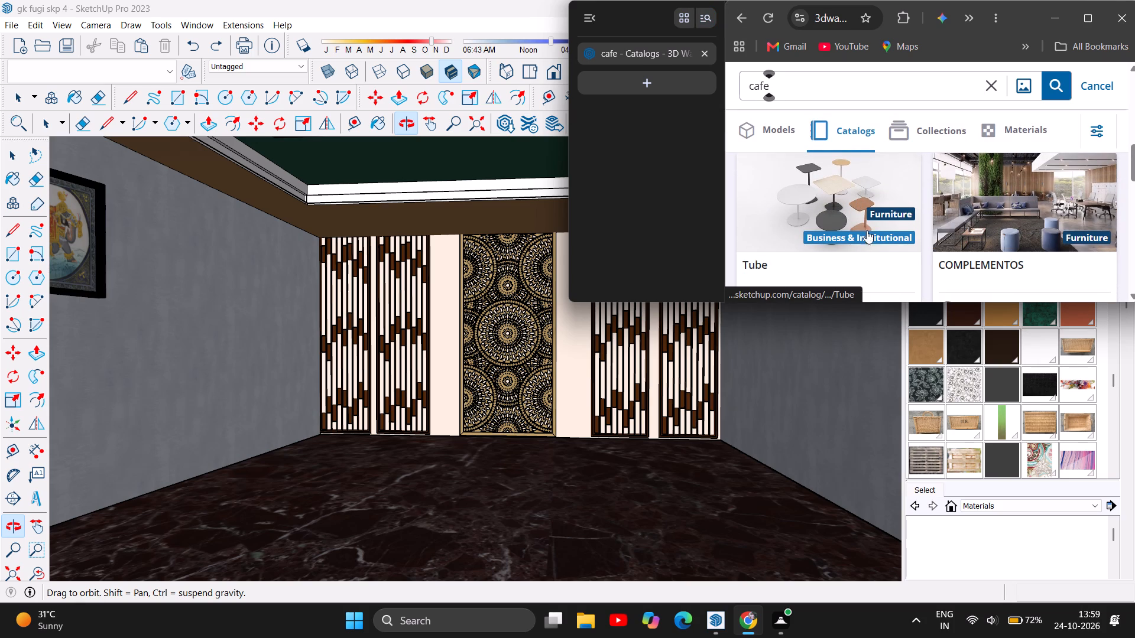
scroll(873, 220, down, 4)
scroll(873, 220, up, 2)
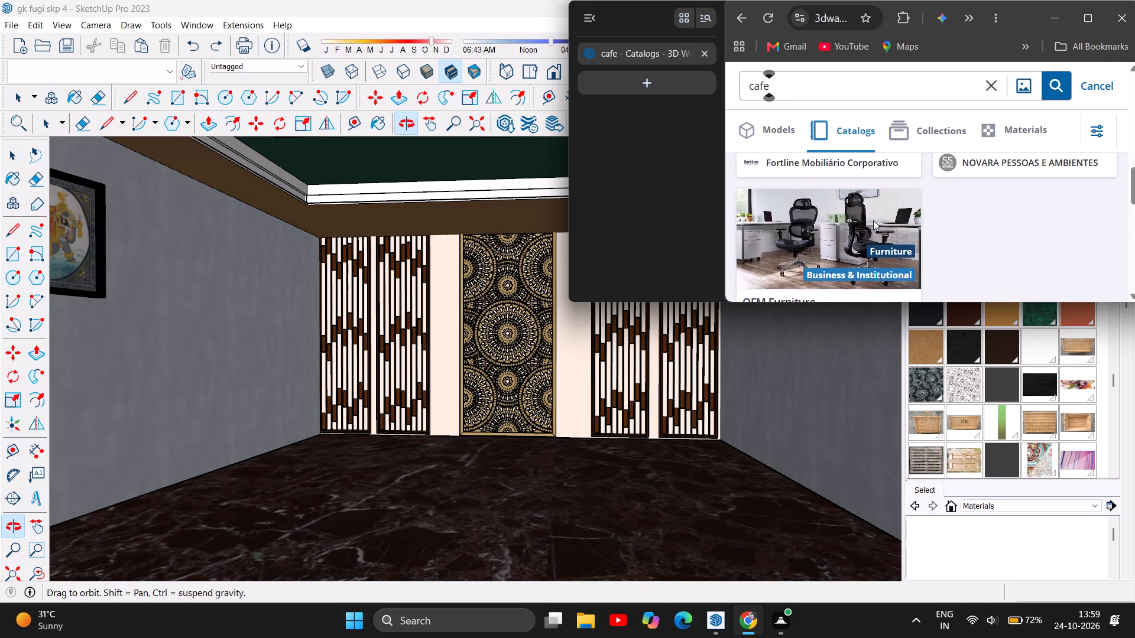
scroll(873, 220, up, 12)
Switch the cafe search to collections and look through the first café furniture and interior collections.
click(926, 129)
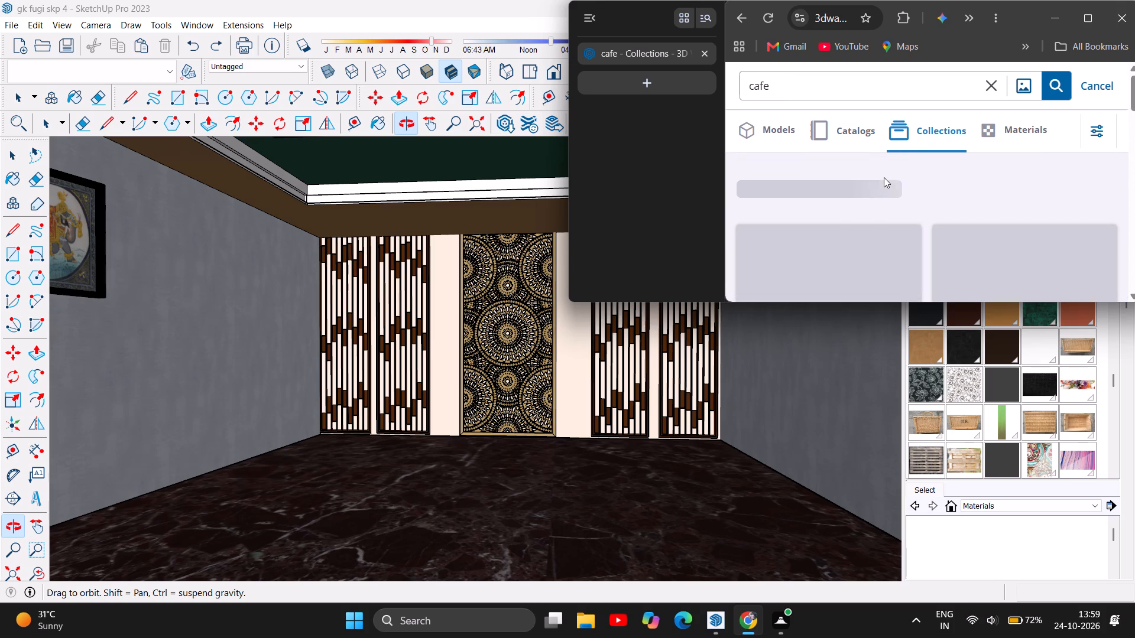
scroll(884, 177, down, 1)
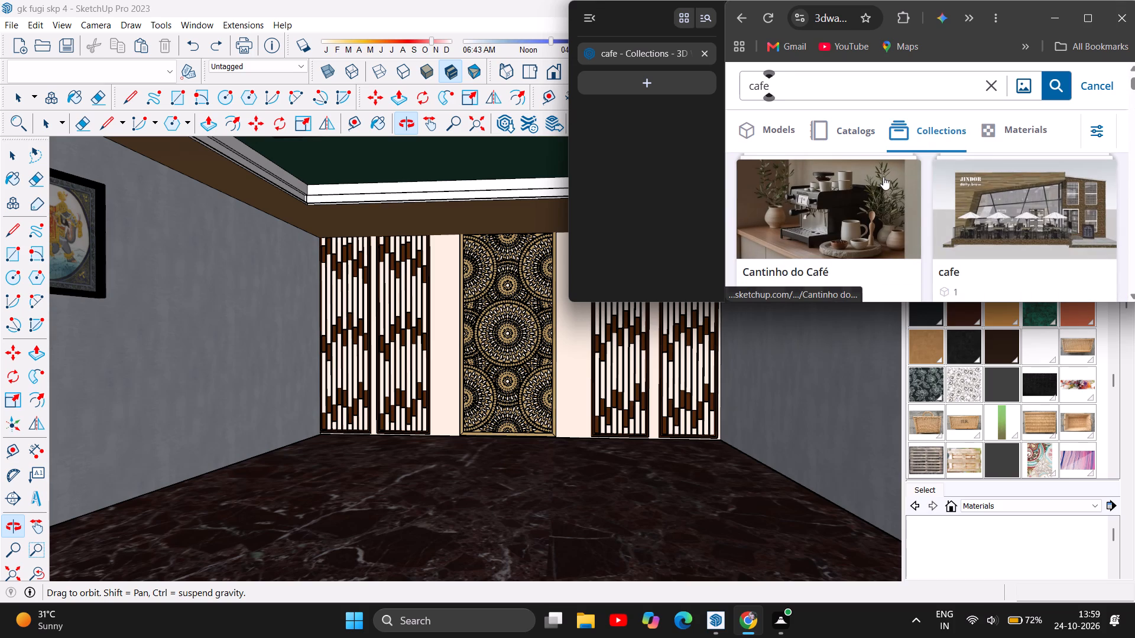
scroll(875, 203, down, 4)
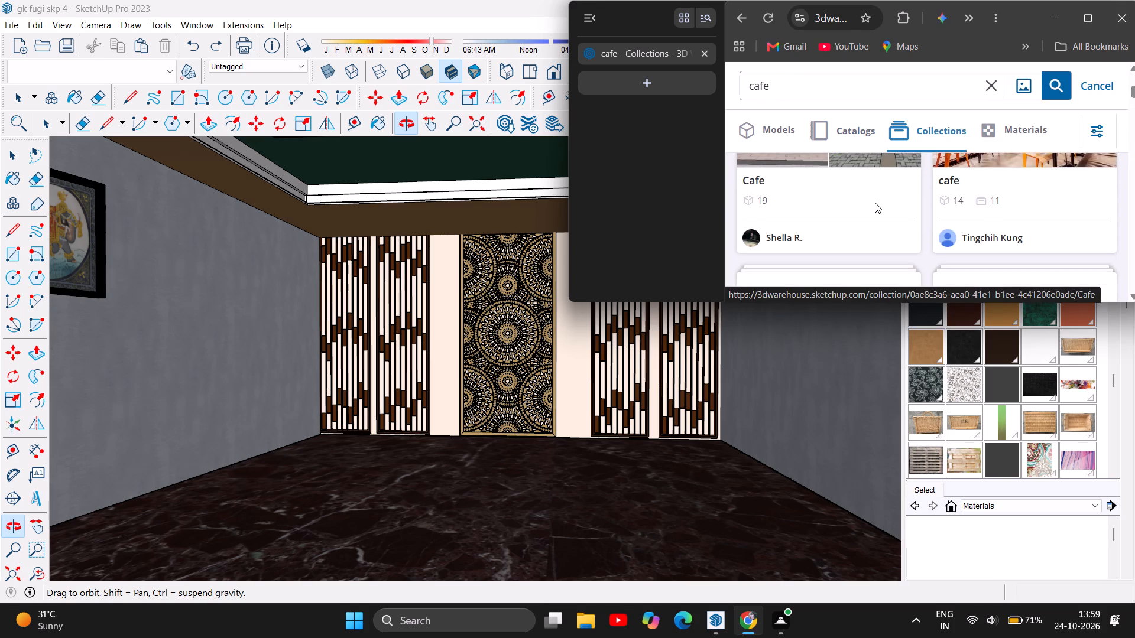
scroll(875, 203, up, 2)
scroll(875, 203, down, 2)
scroll(875, 203, up, 1)
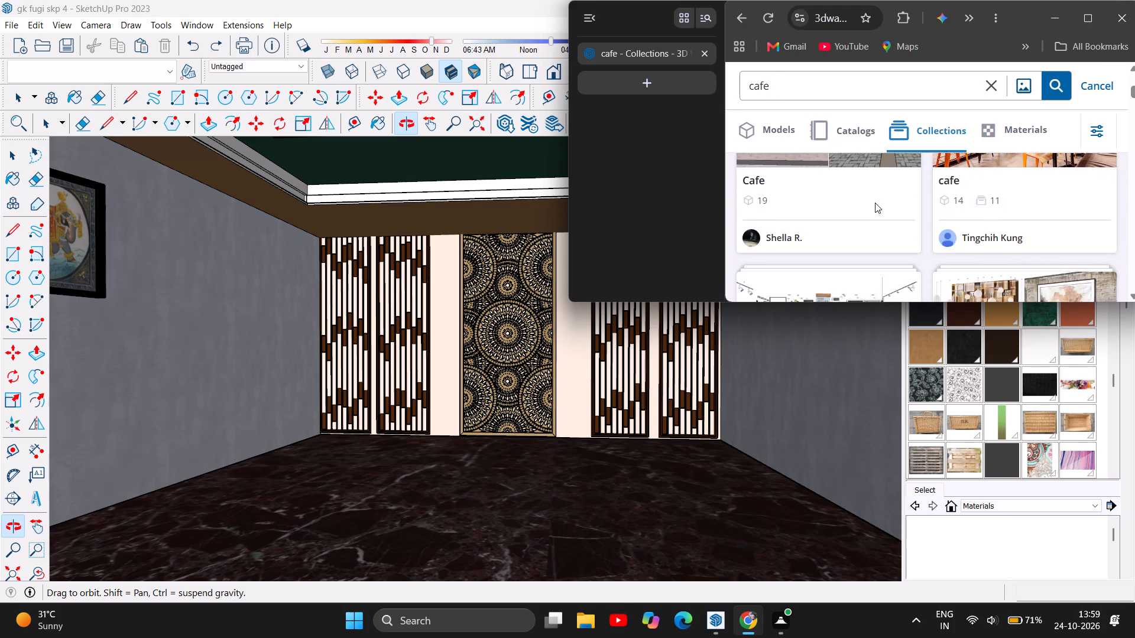
scroll(875, 203, down, 1)
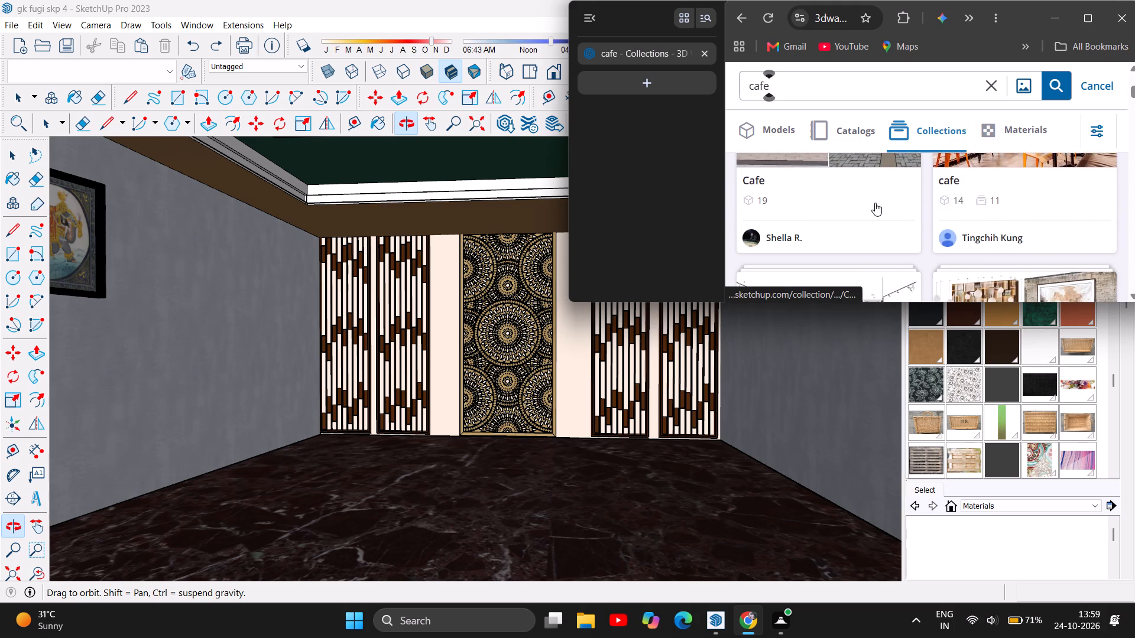
scroll(875, 203, down, 2)
scroll(875, 203, up, 1)
scroll(875, 203, down, 1)
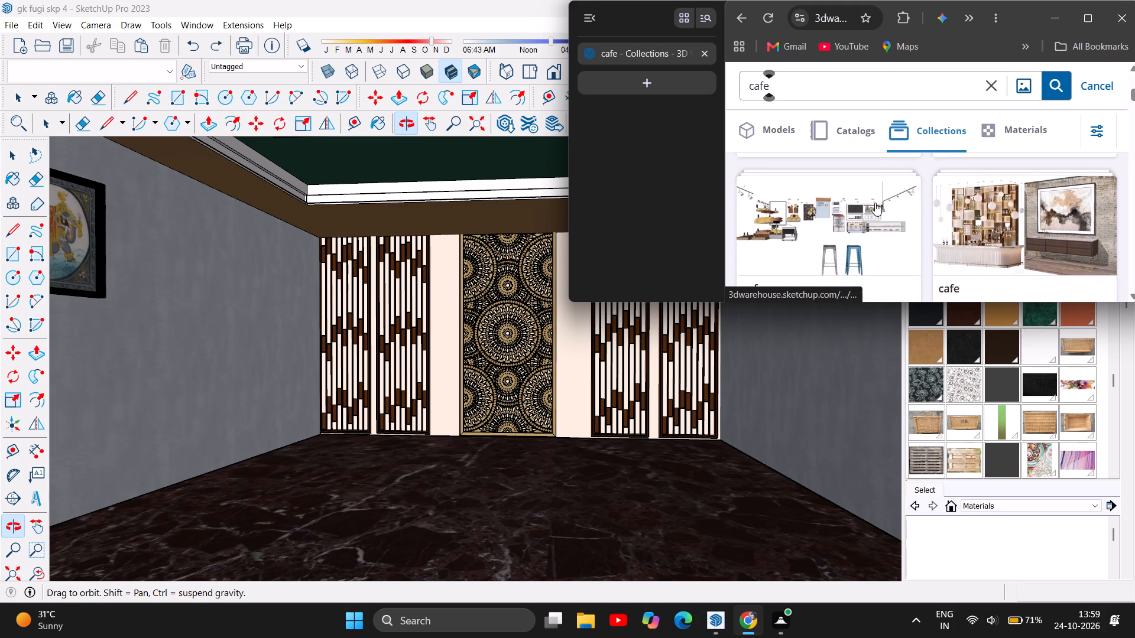
scroll(875, 203, down, 3)
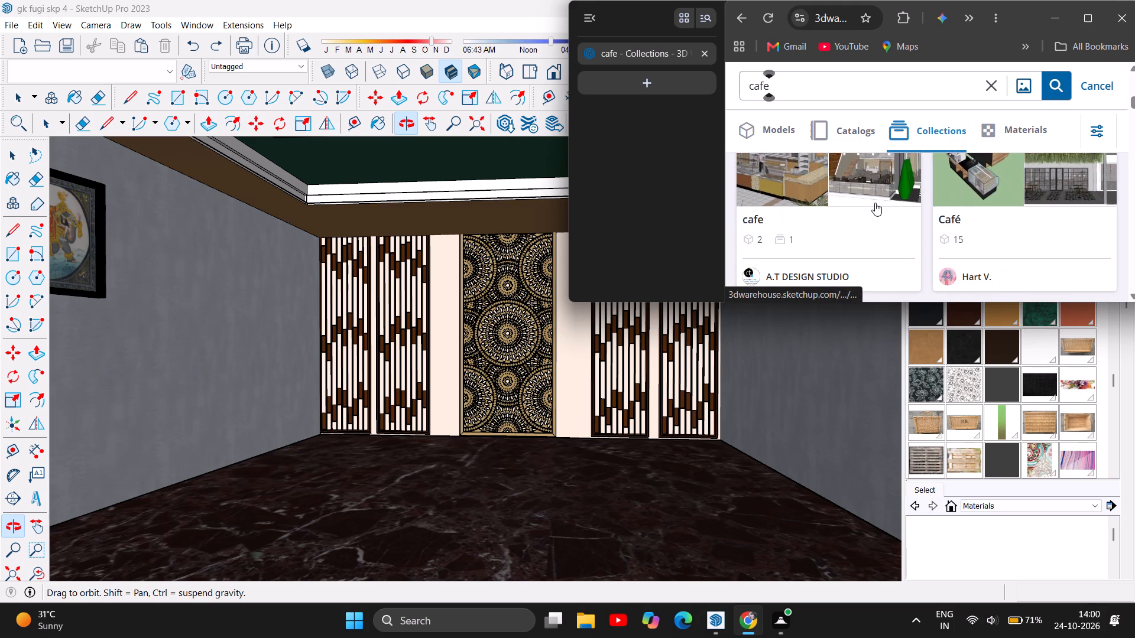
Examine more cafe collections, comparing those with bar chairs, counters, shelving and complete café interiors.
scroll(875, 203, up, 1)
scroll(875, 203, down, 3)
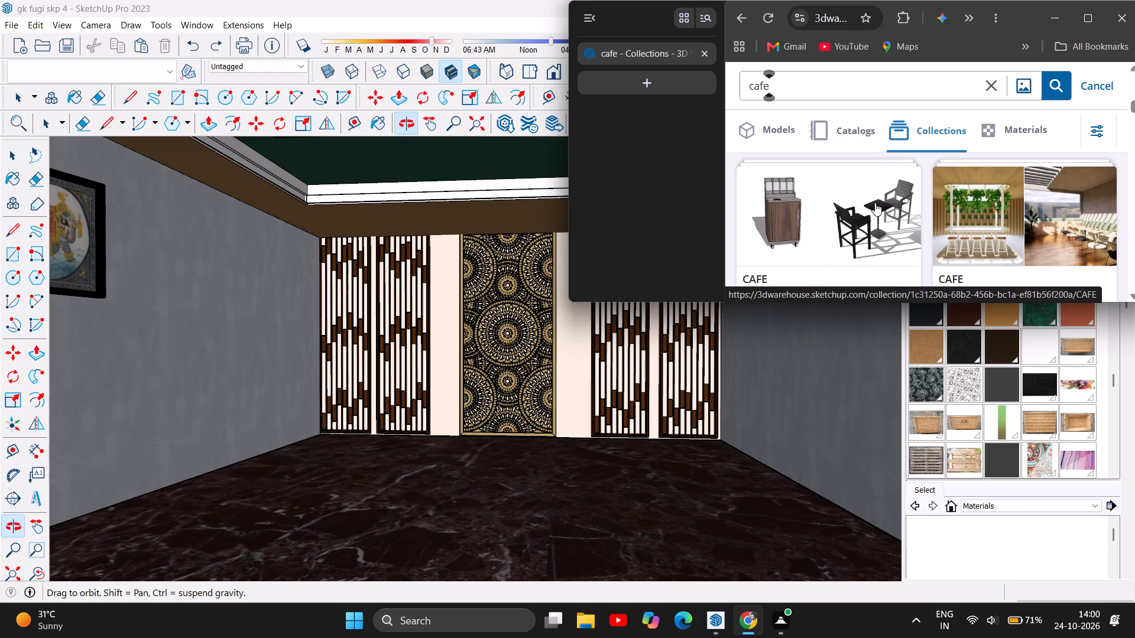
scroll(875, 203, down, 1)
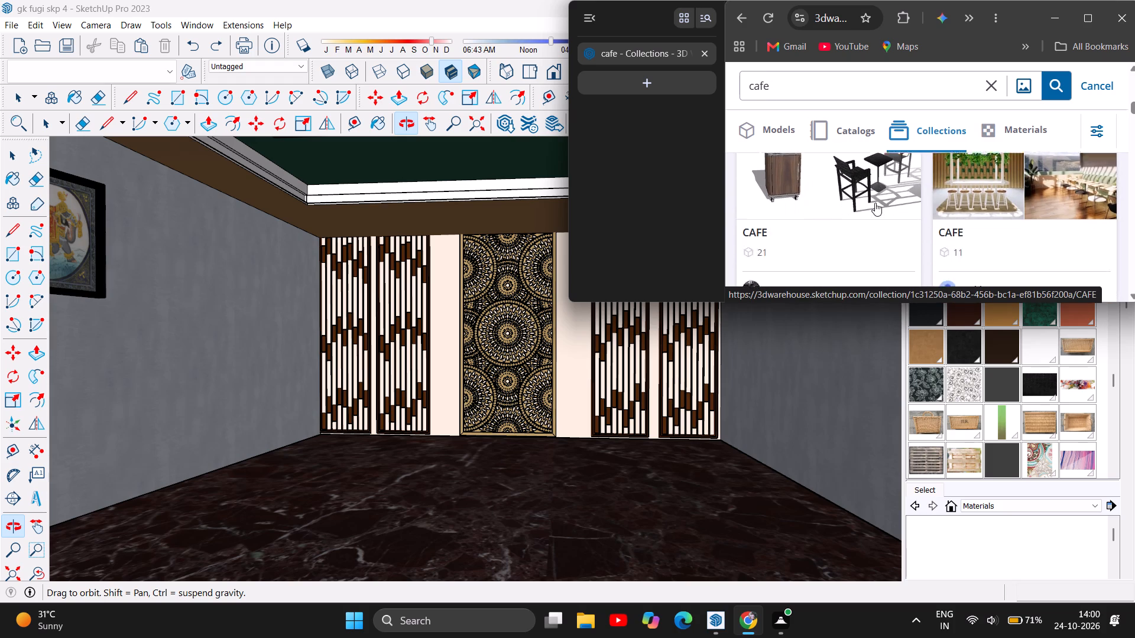
scroll(875, 203, down, 4)
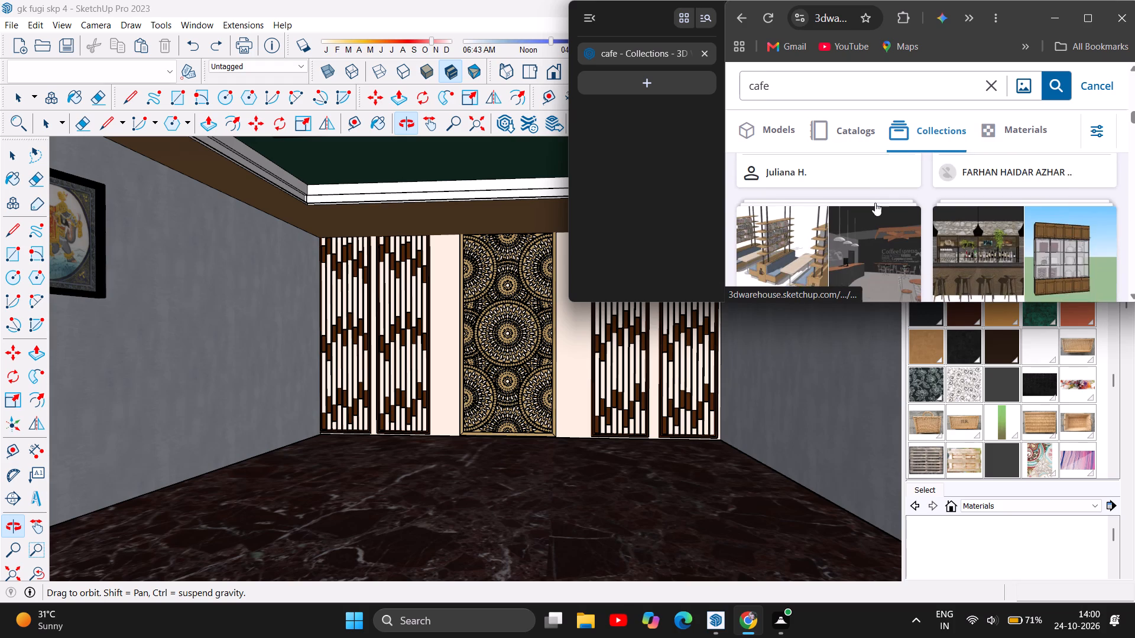
scroll(940, 237, down, 2)
scroll(940, 237, up, 2)
scroll(940, 237, down, 1)
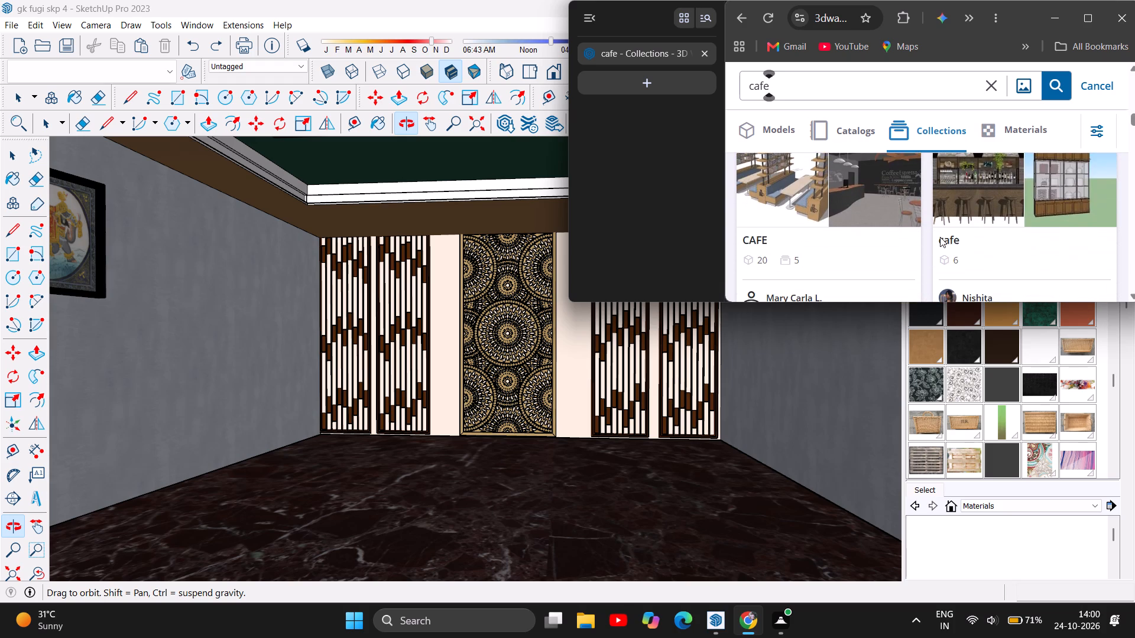
scroll(940, 237, down, 4)
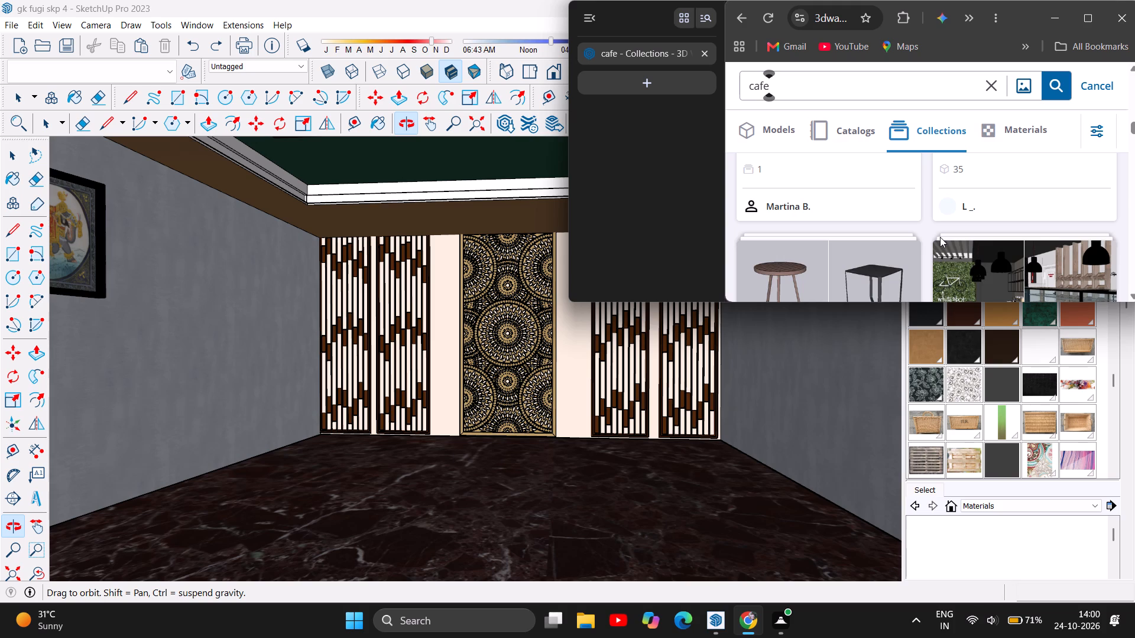
Look further down the cafe collections for table, seating and café interior sets.
scroll(940, 237, down, 3)
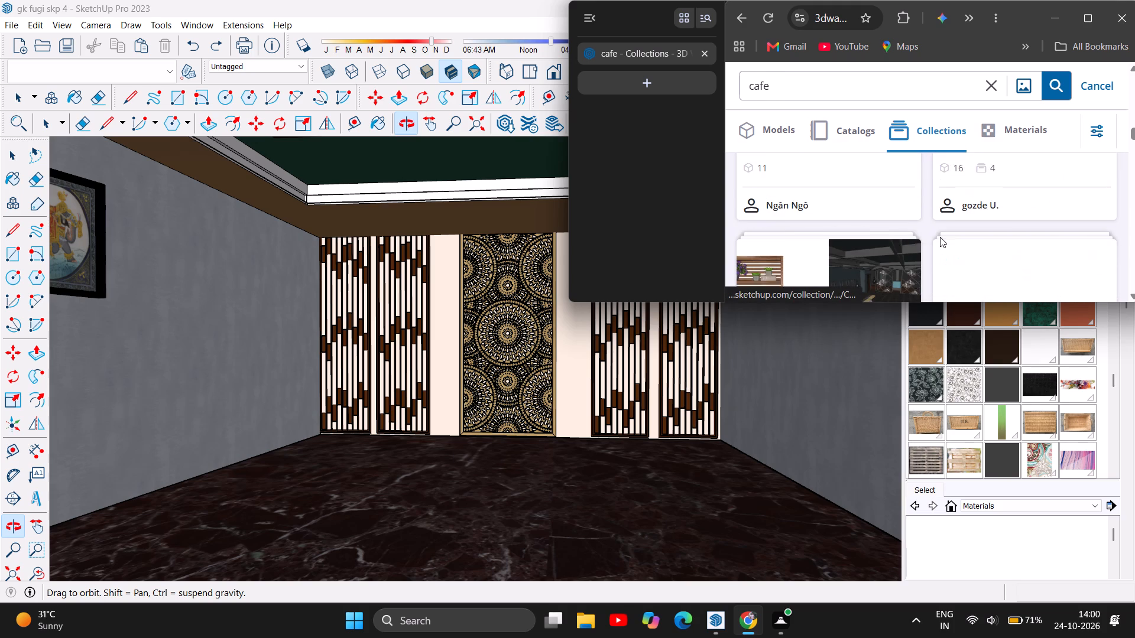
scroll(940, 237, down, 1)
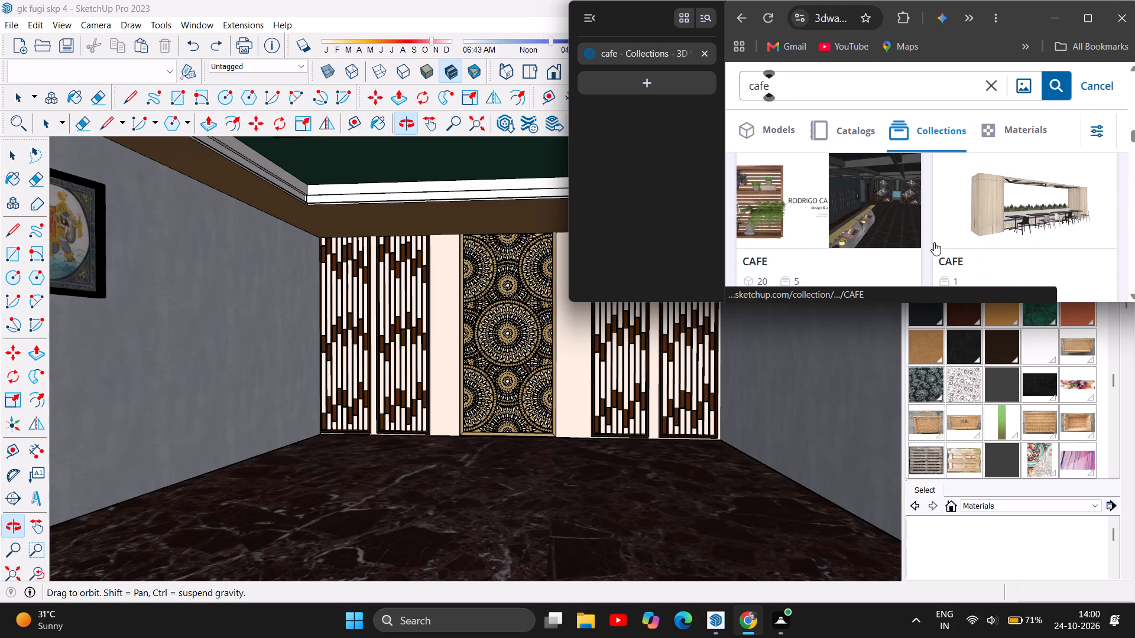
scroll(934, 242, down, 3)
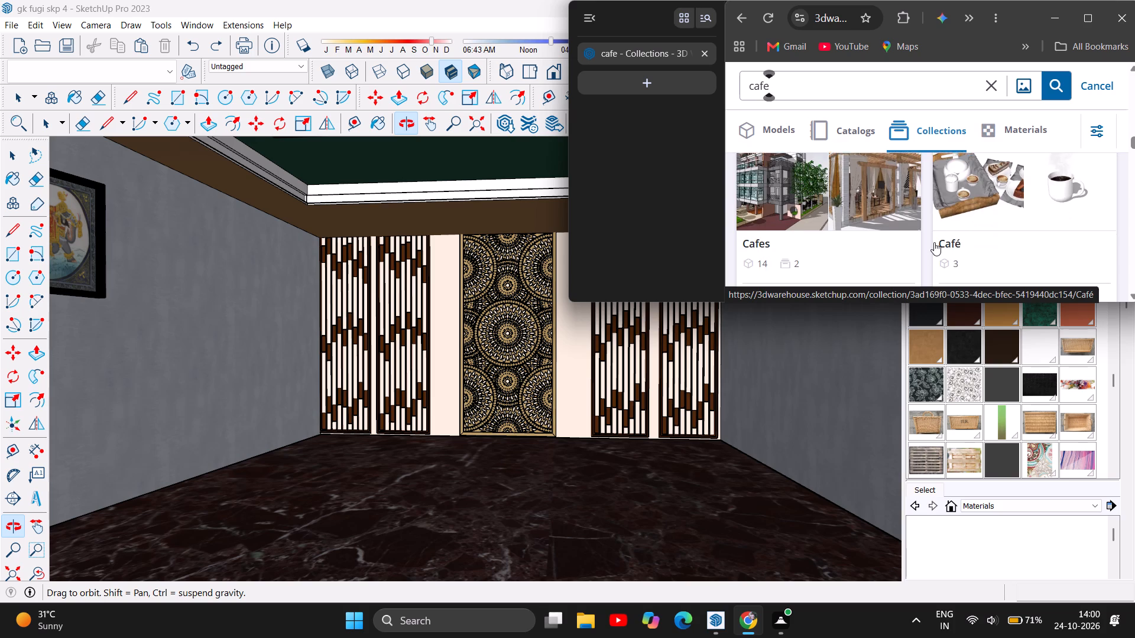
scroll(934, 242, down, 2)
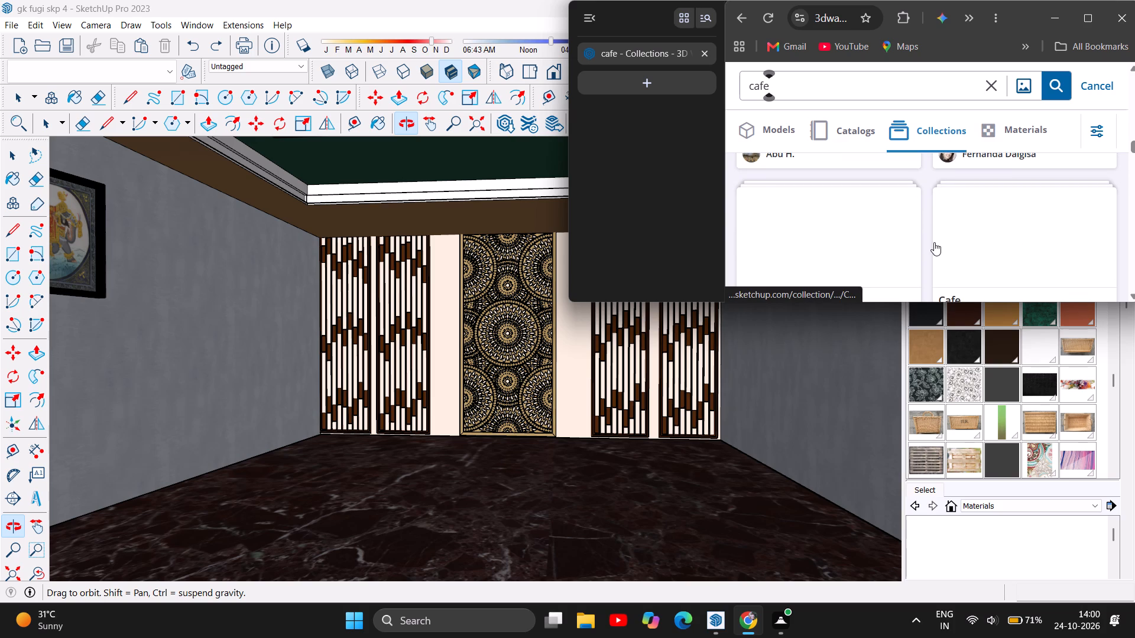
scroll(934, 242, down, 2)
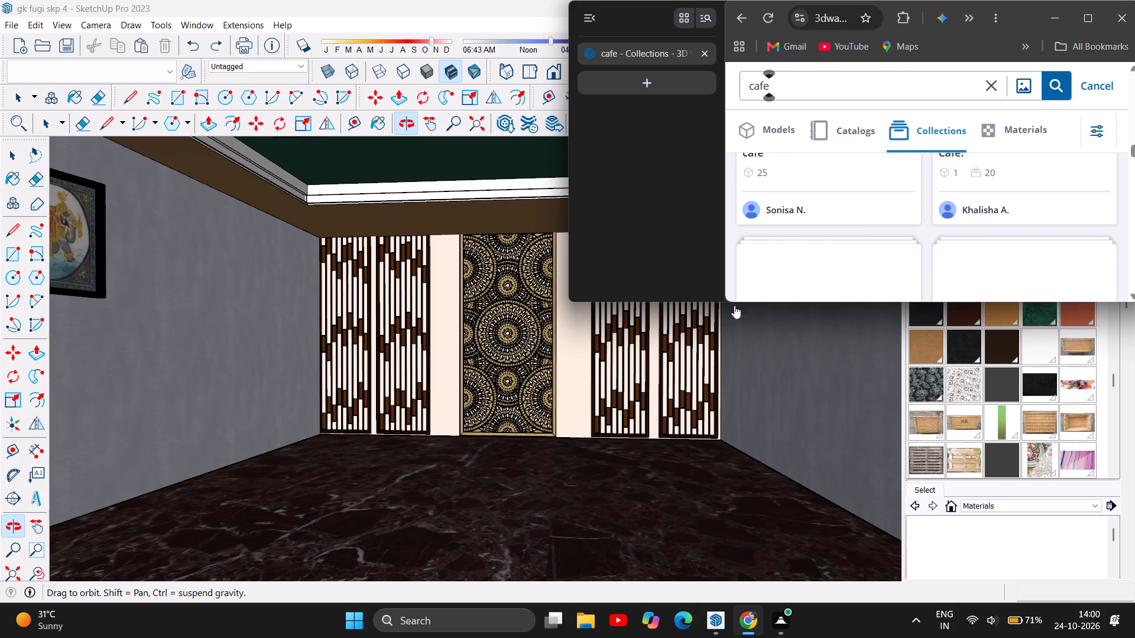
Switch to SketchUp and examine the building's front, including the empty marble-floored ground-floor room and the decorative screens outside.
scroll(517, 451, down, 6)
scroll(586, 404, down, 9)
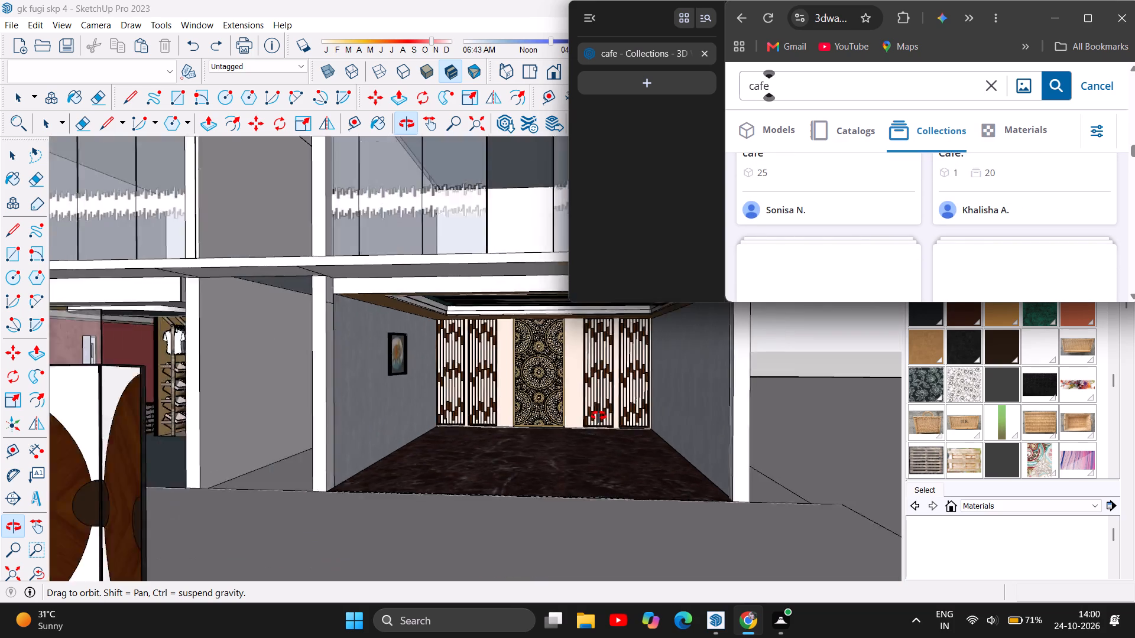
scroll(599, 416, down, 2)
drag(615, 479, 454, 462)
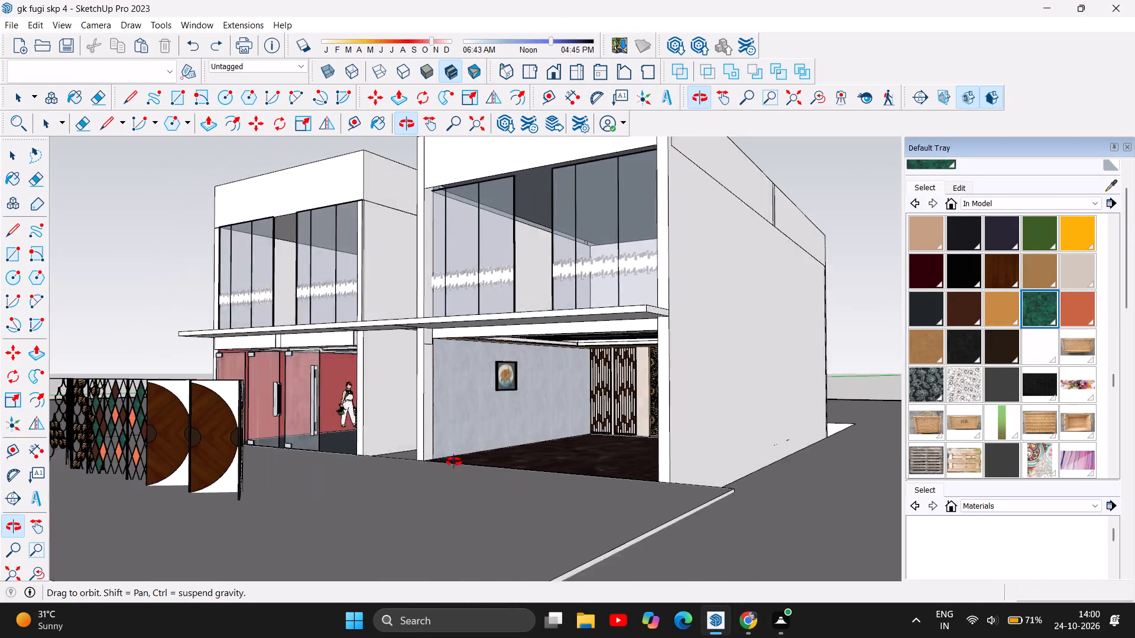
drag(454, 462, 591, 517)
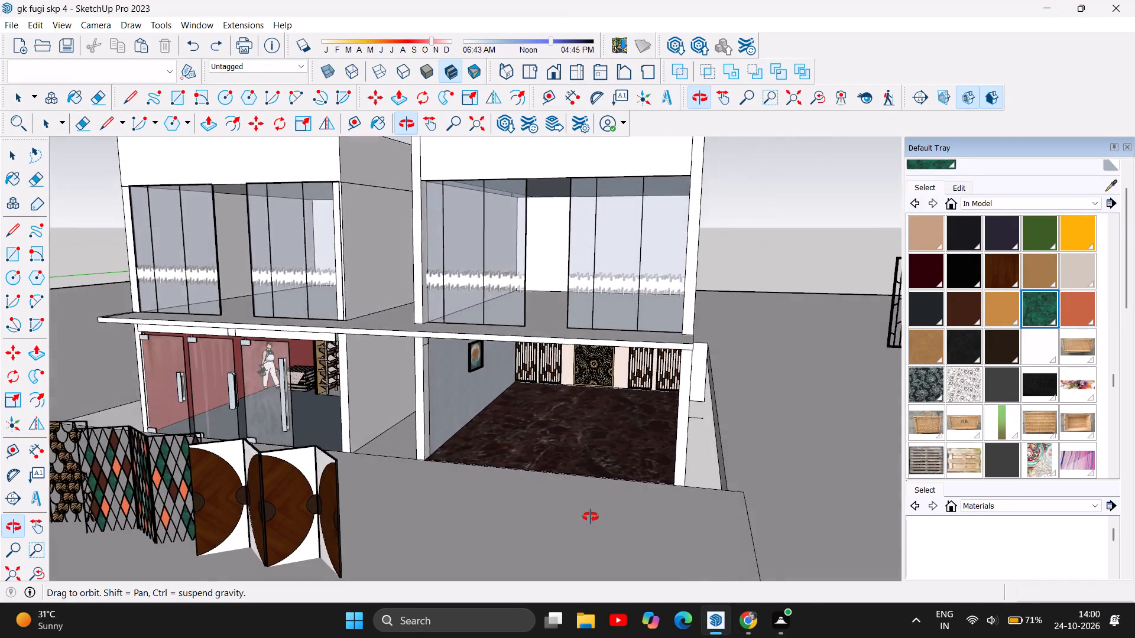
drag(591, 517, 627, 503)
scroll(575, 480, down, 4)
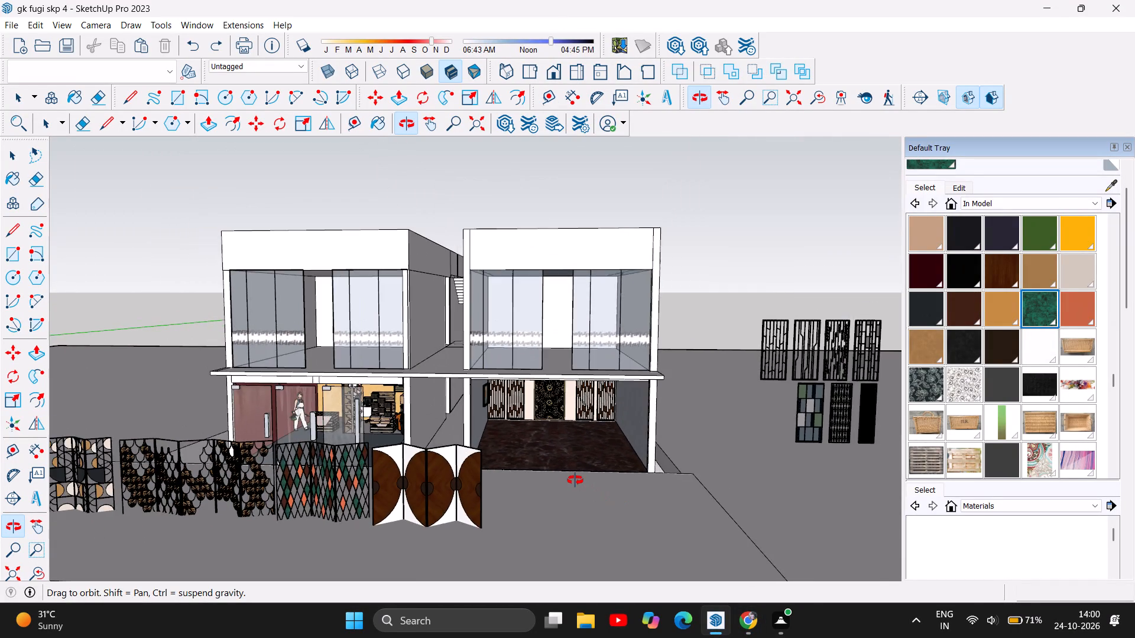
scroll(575, 480, down, 4)
scroll(463, 527, up, 7)
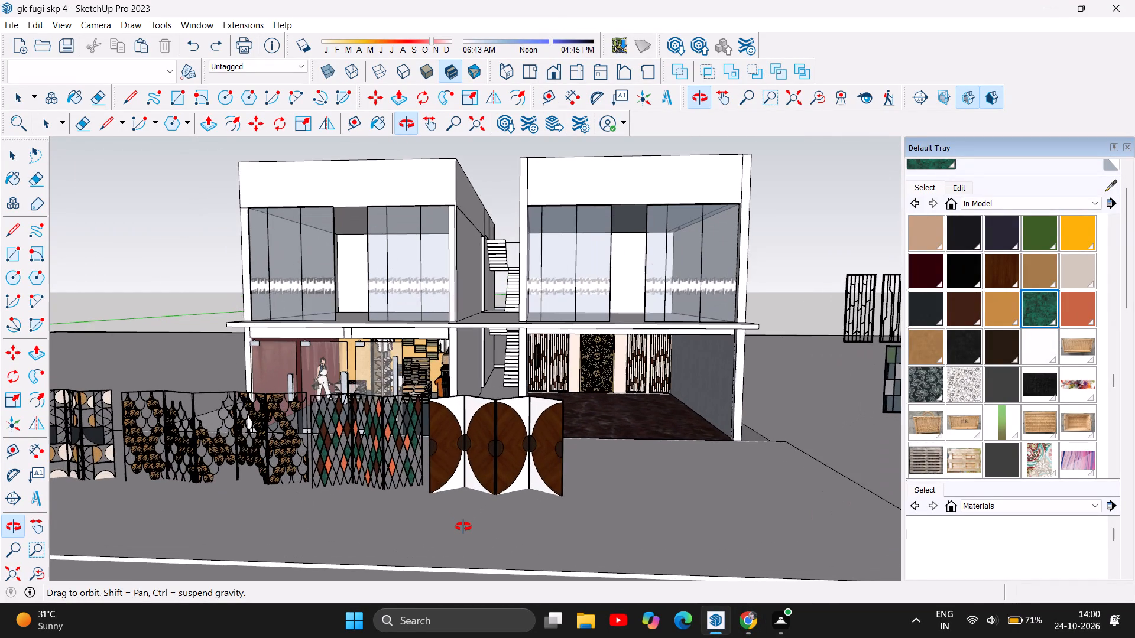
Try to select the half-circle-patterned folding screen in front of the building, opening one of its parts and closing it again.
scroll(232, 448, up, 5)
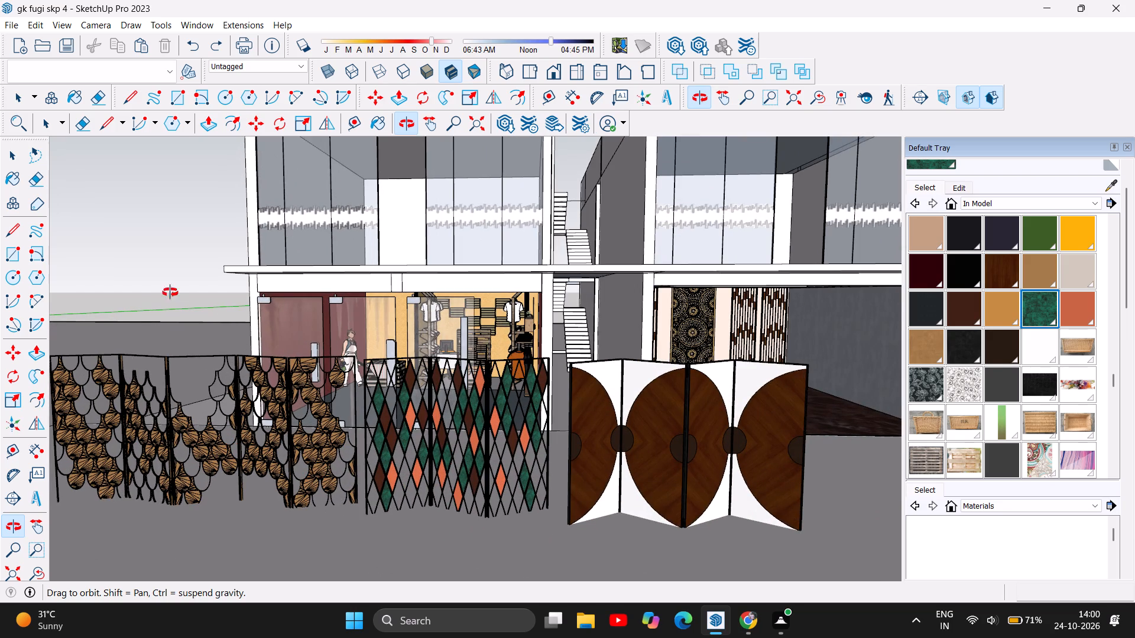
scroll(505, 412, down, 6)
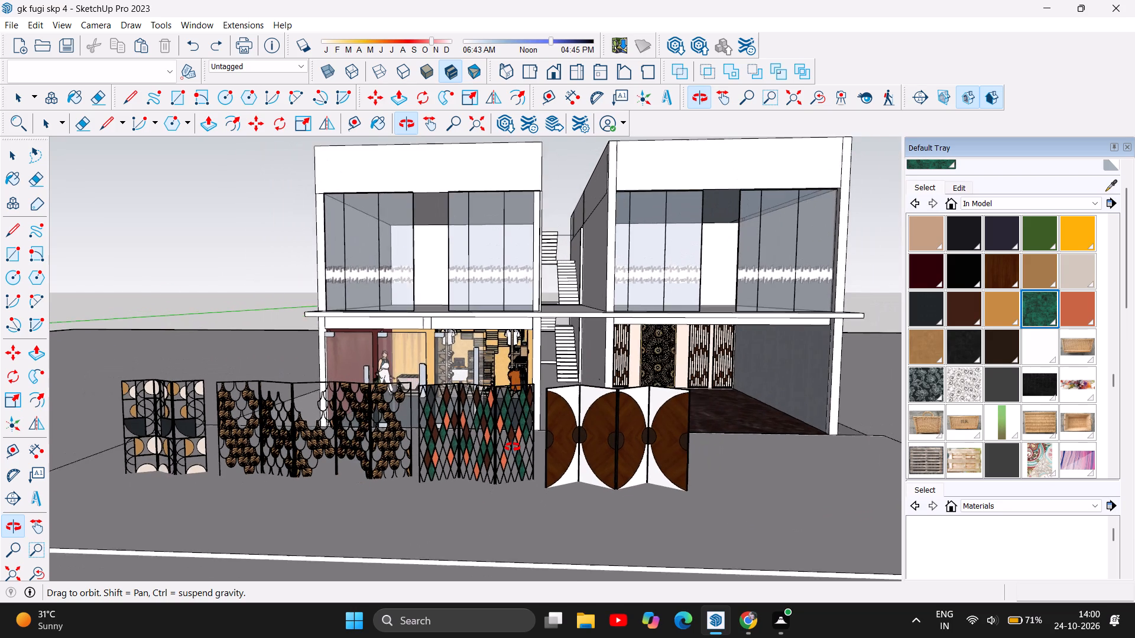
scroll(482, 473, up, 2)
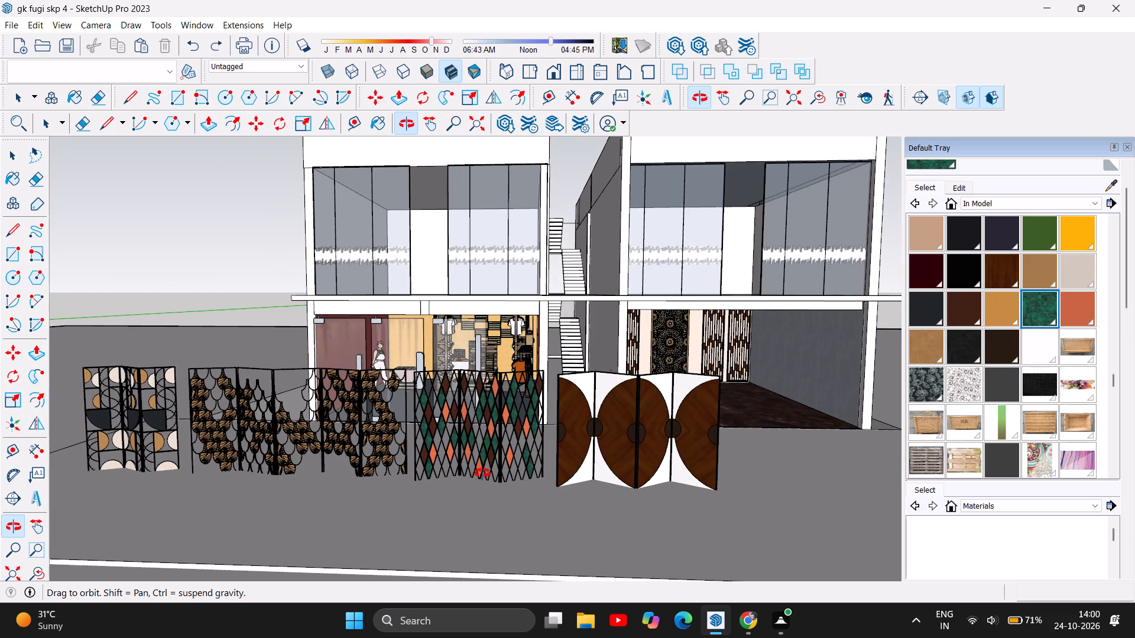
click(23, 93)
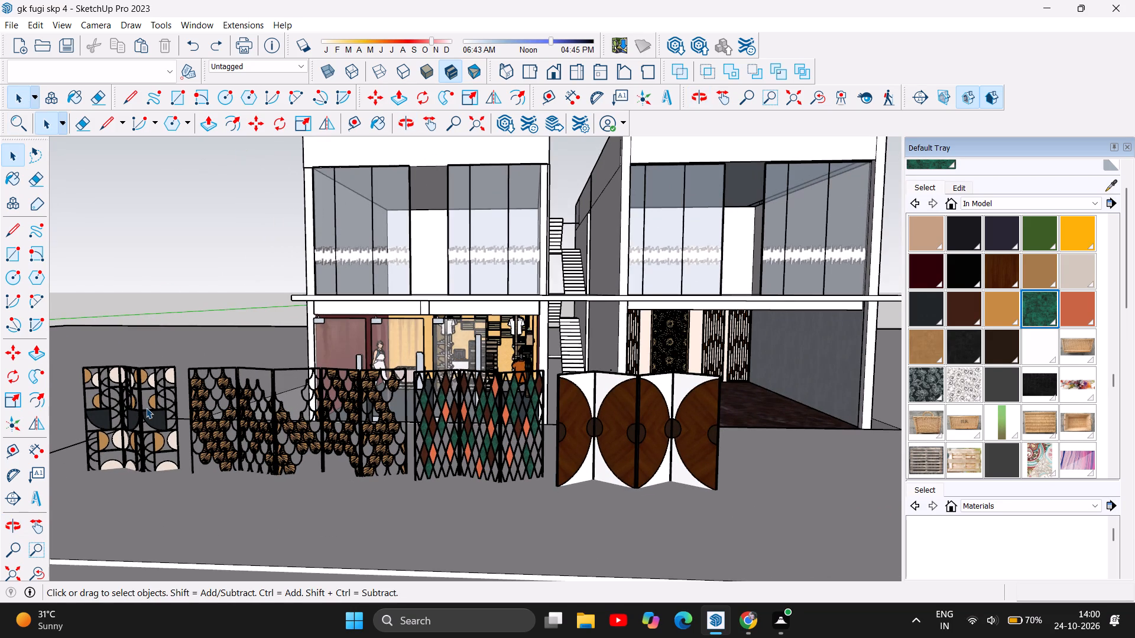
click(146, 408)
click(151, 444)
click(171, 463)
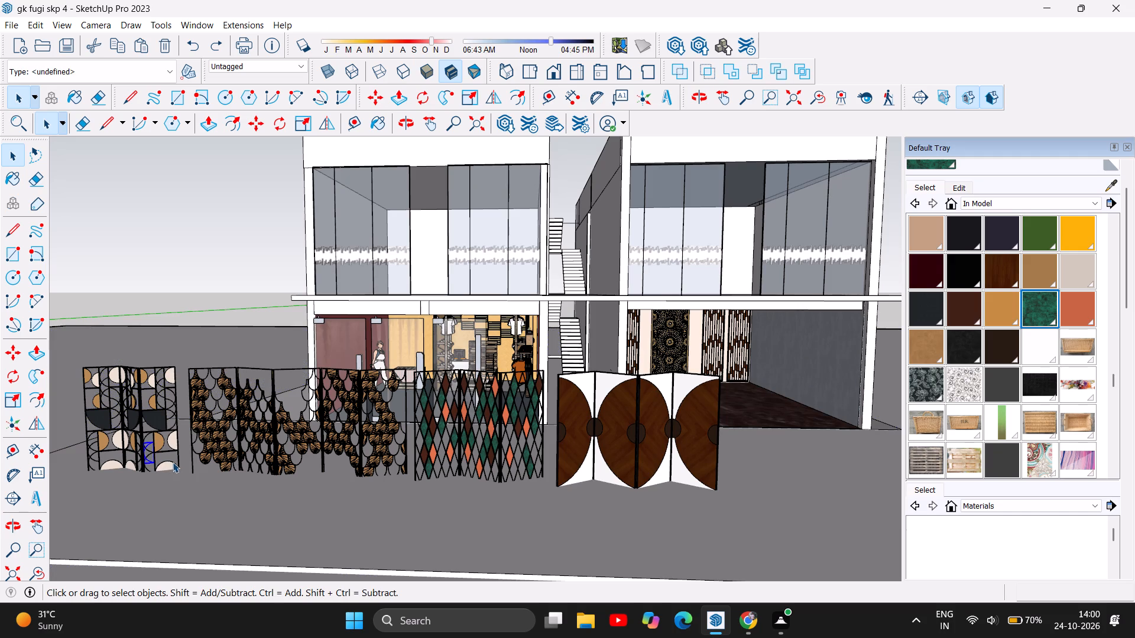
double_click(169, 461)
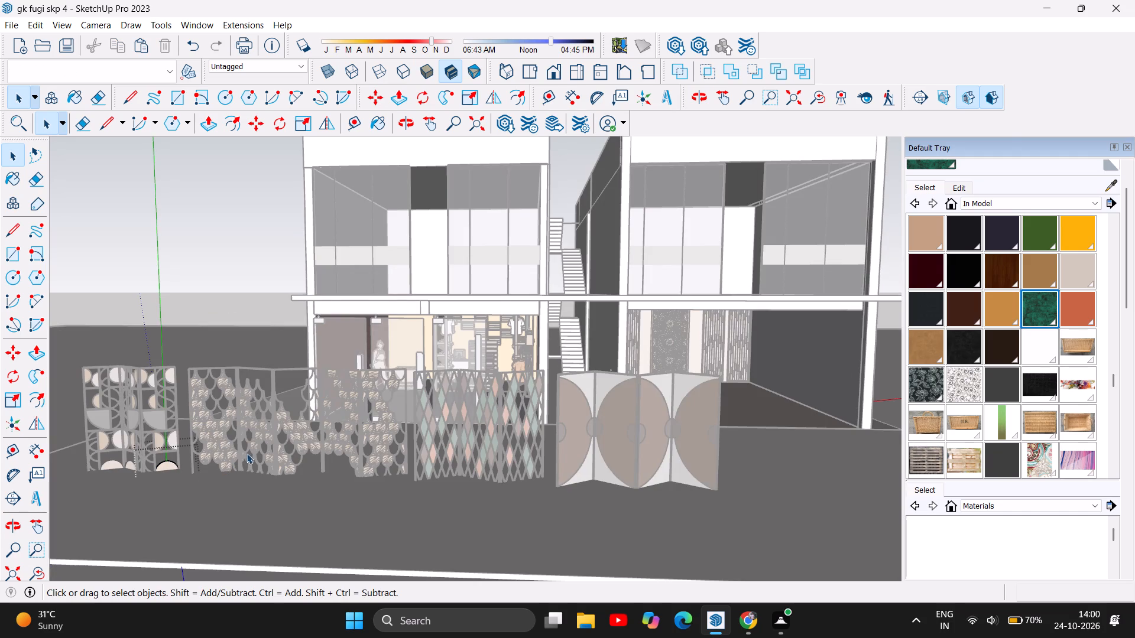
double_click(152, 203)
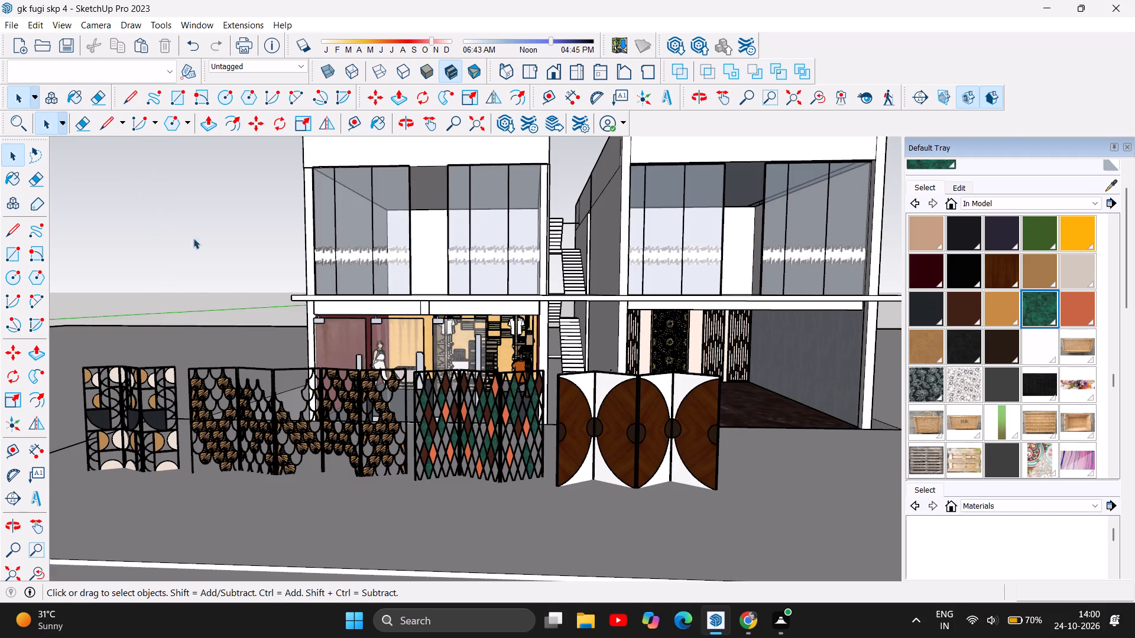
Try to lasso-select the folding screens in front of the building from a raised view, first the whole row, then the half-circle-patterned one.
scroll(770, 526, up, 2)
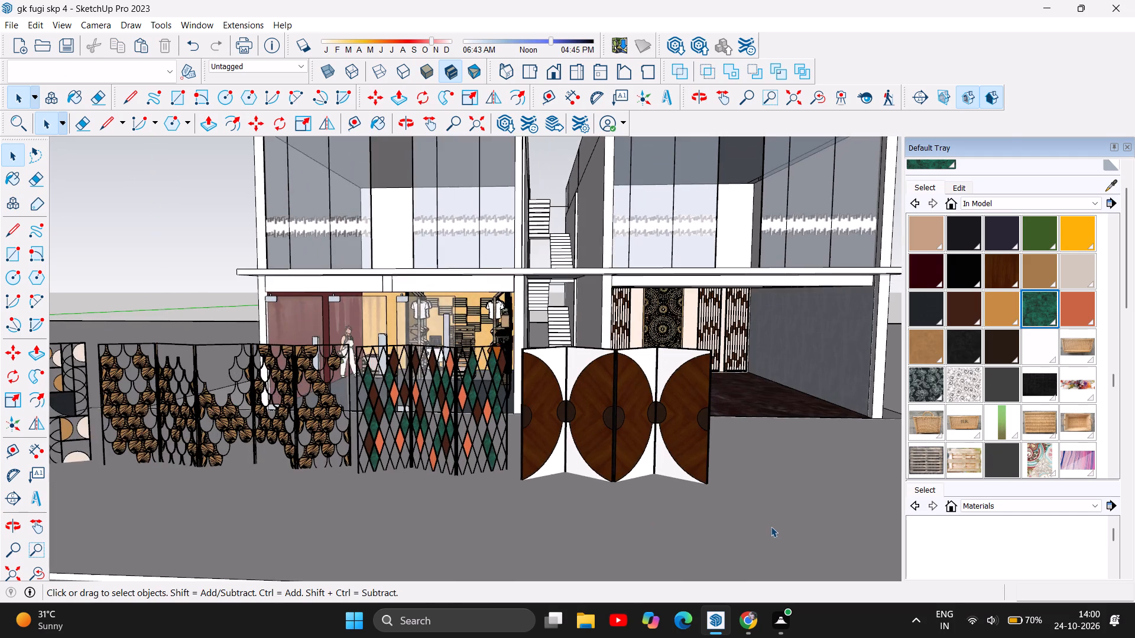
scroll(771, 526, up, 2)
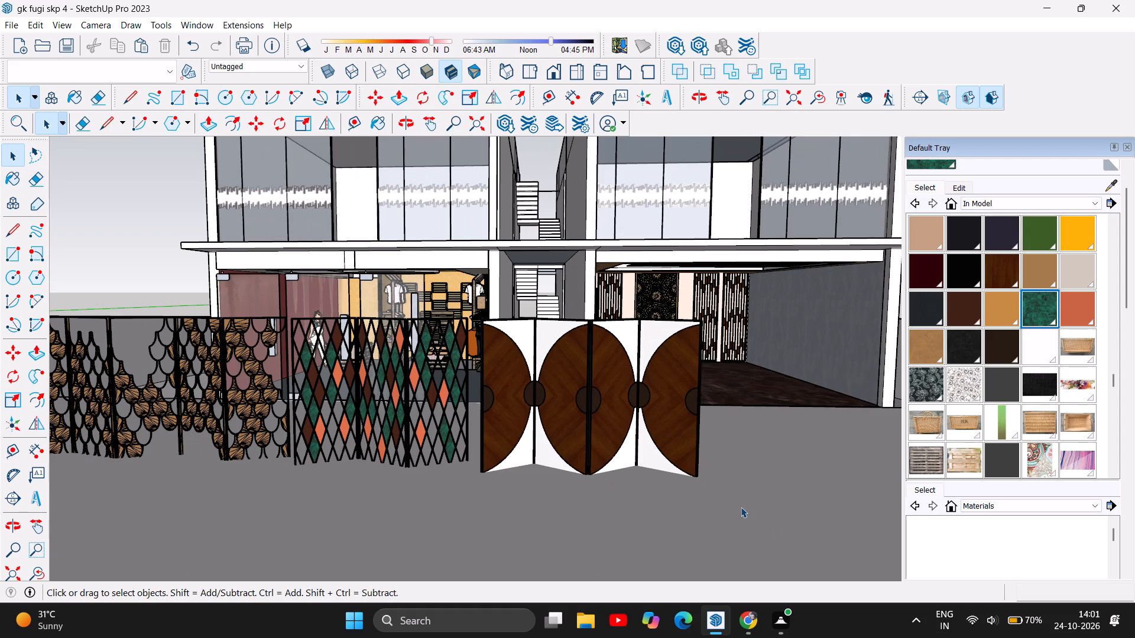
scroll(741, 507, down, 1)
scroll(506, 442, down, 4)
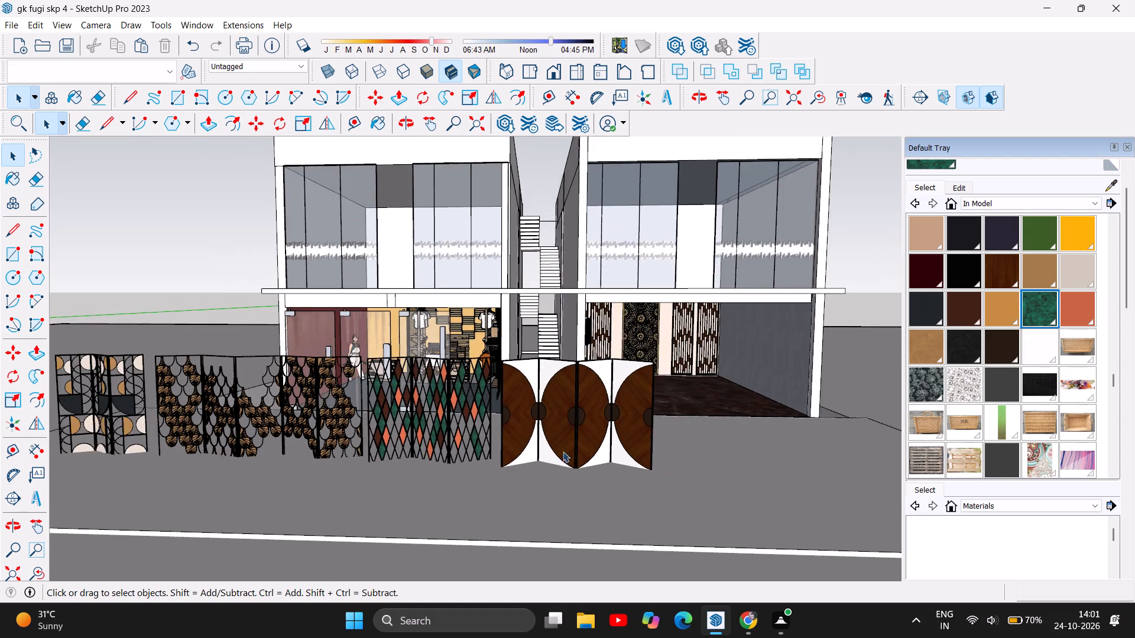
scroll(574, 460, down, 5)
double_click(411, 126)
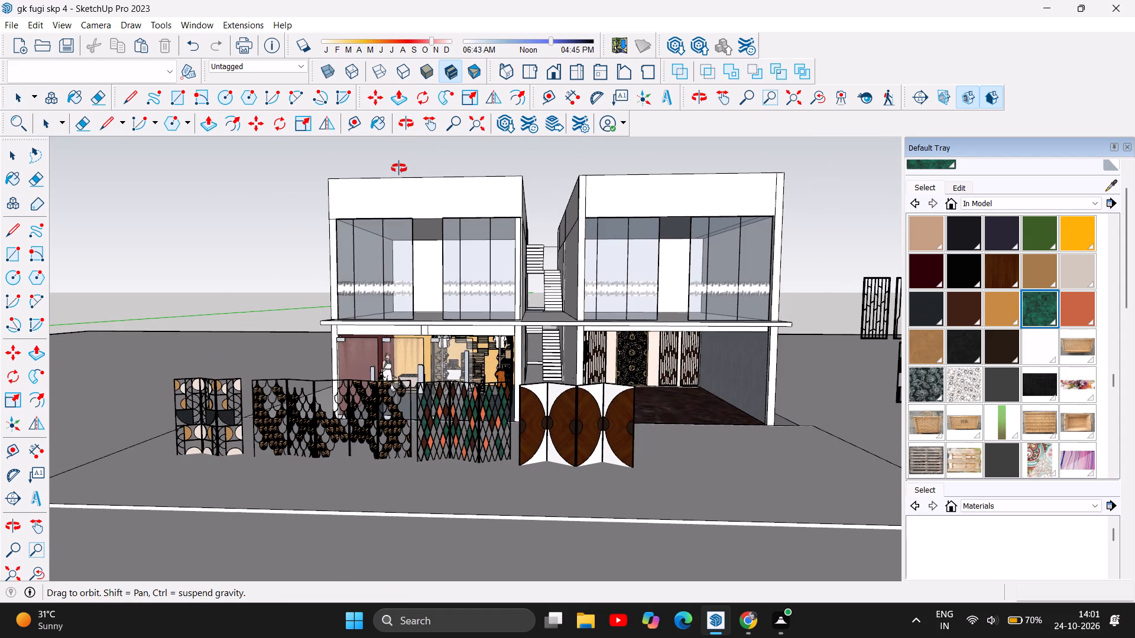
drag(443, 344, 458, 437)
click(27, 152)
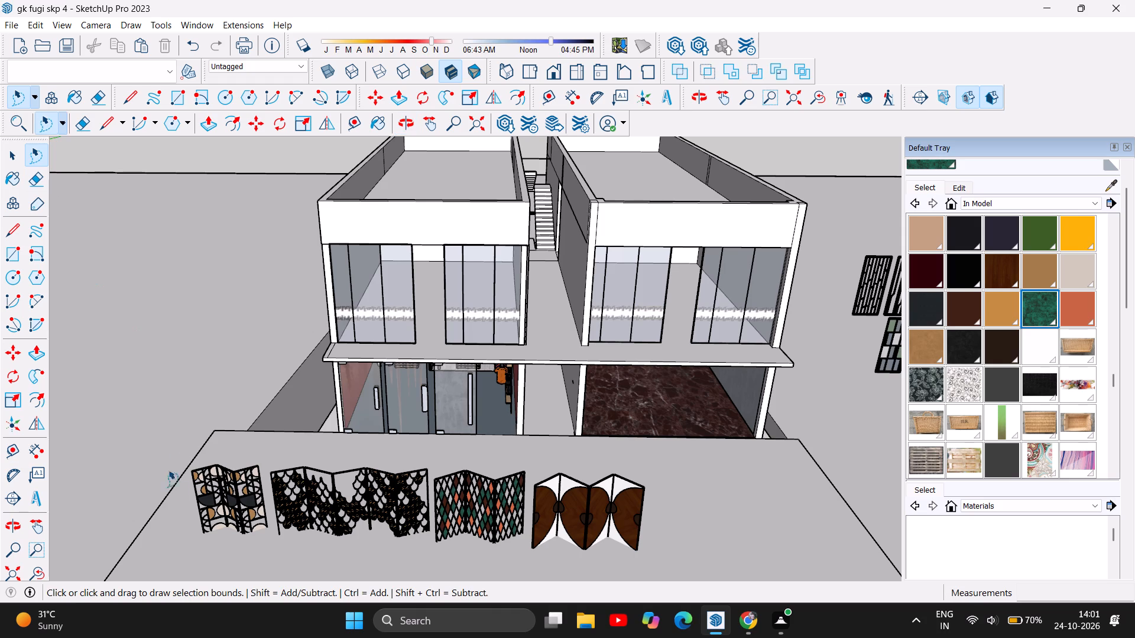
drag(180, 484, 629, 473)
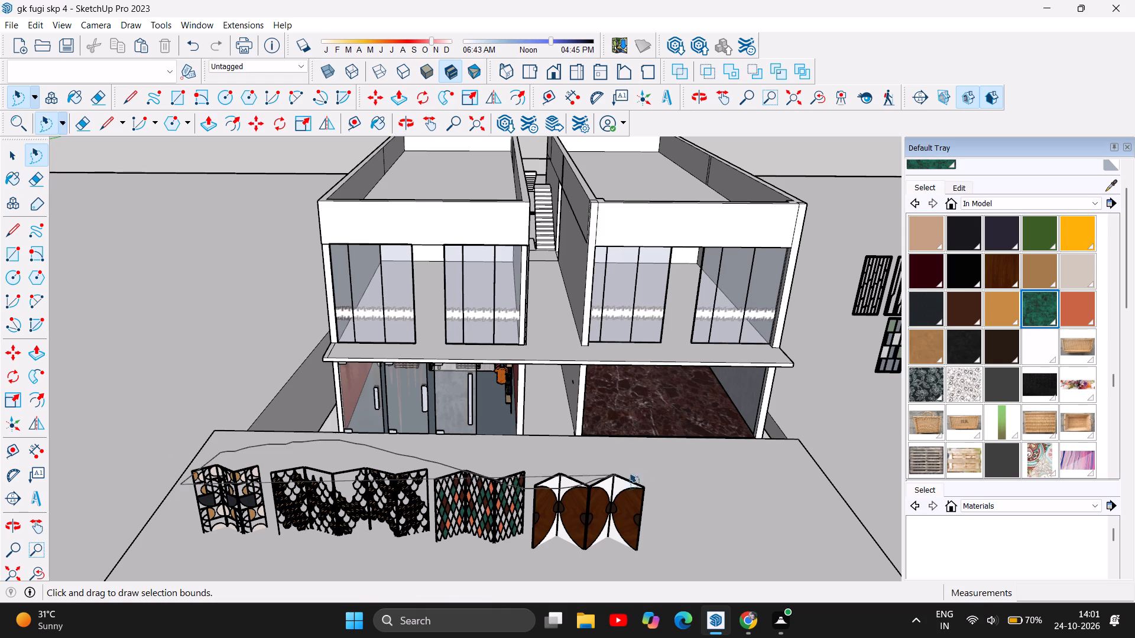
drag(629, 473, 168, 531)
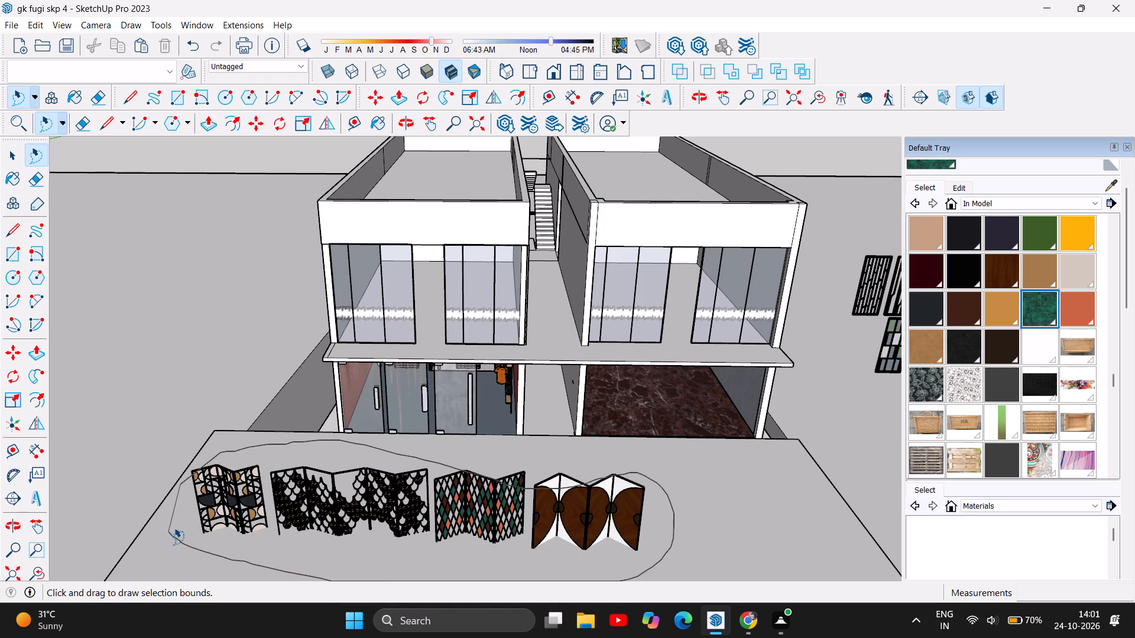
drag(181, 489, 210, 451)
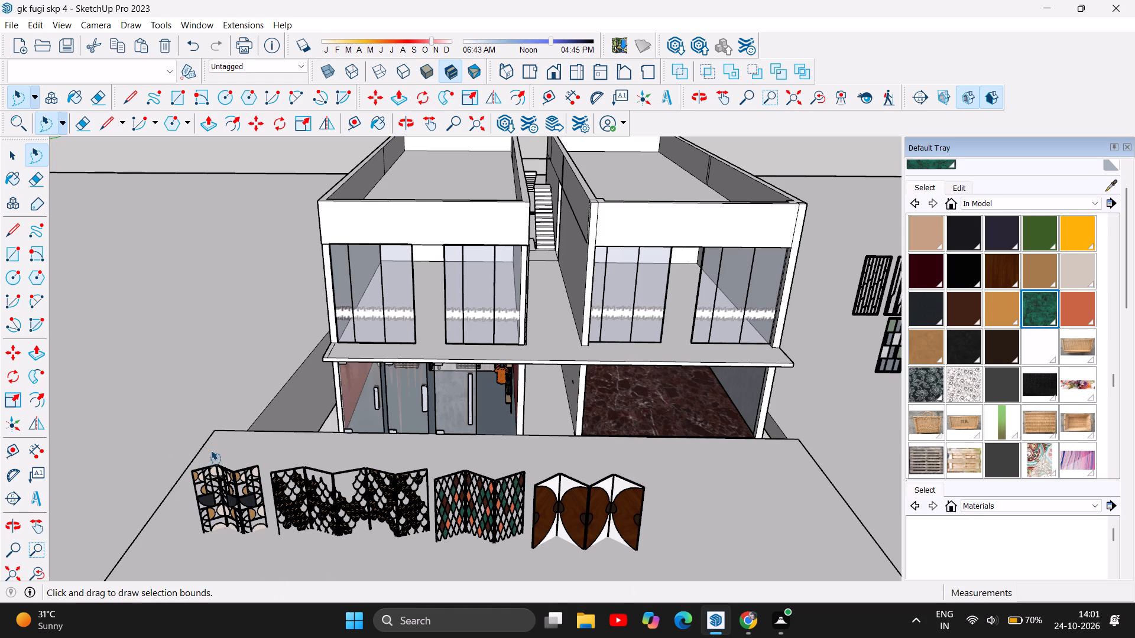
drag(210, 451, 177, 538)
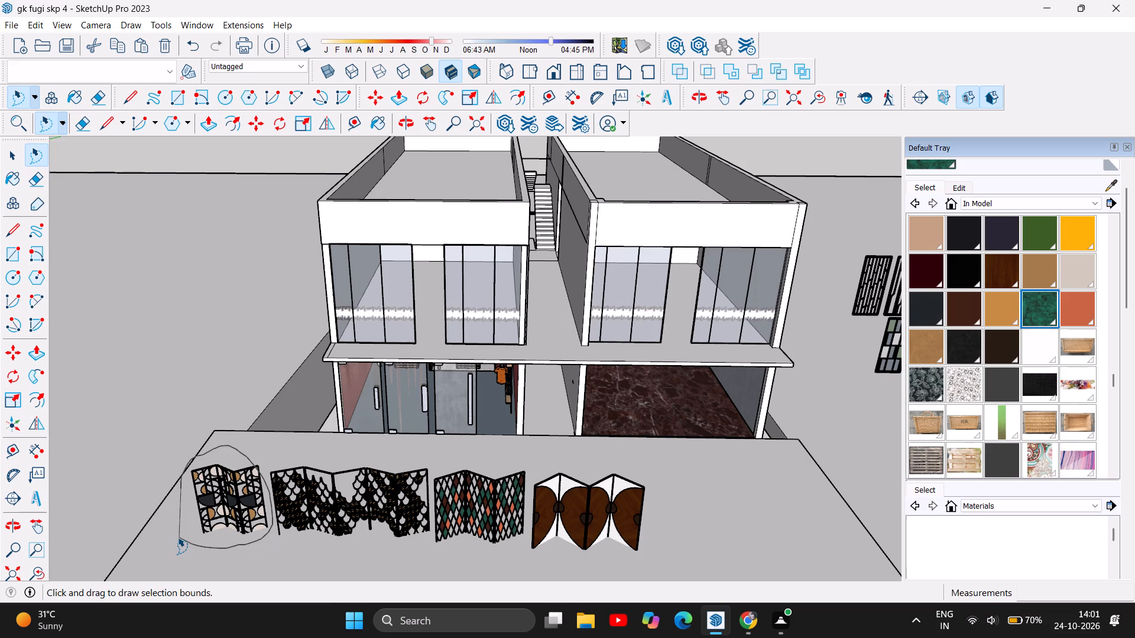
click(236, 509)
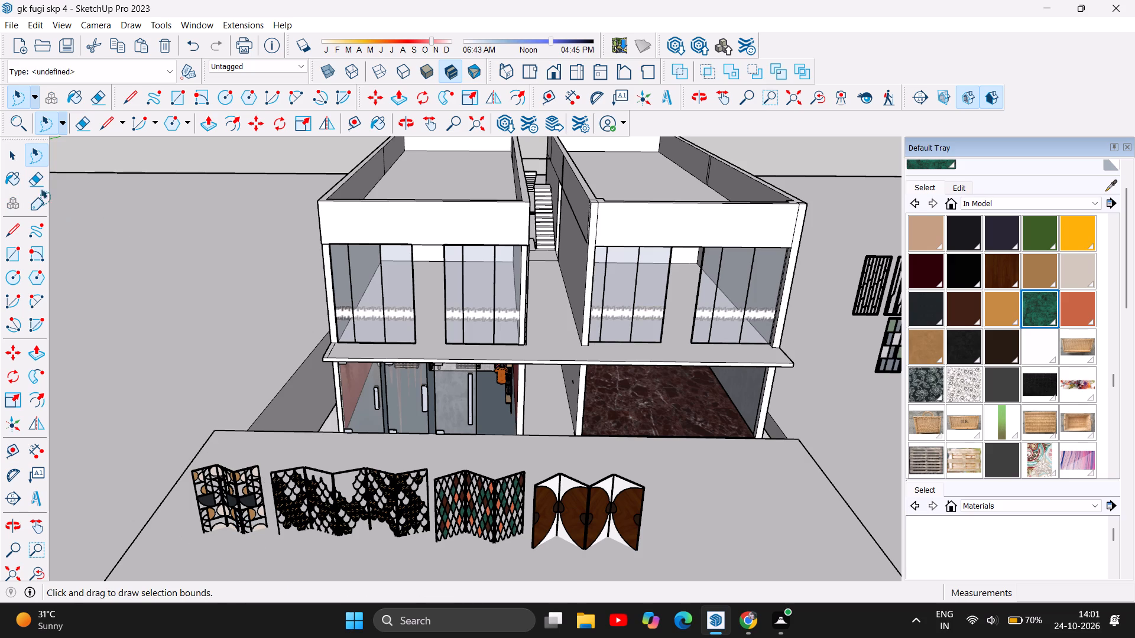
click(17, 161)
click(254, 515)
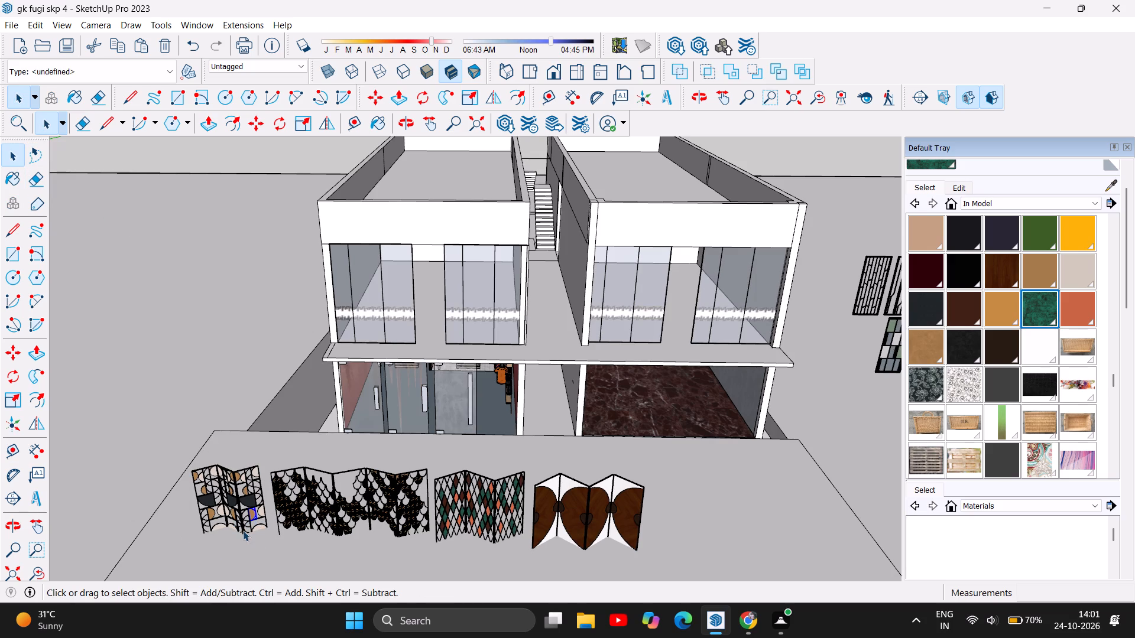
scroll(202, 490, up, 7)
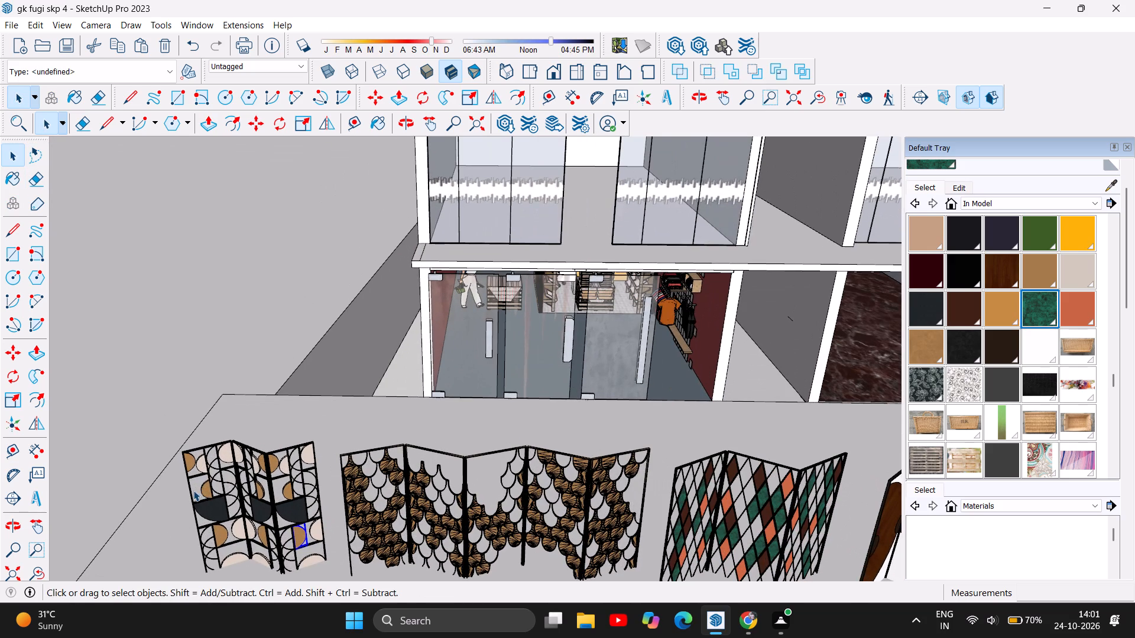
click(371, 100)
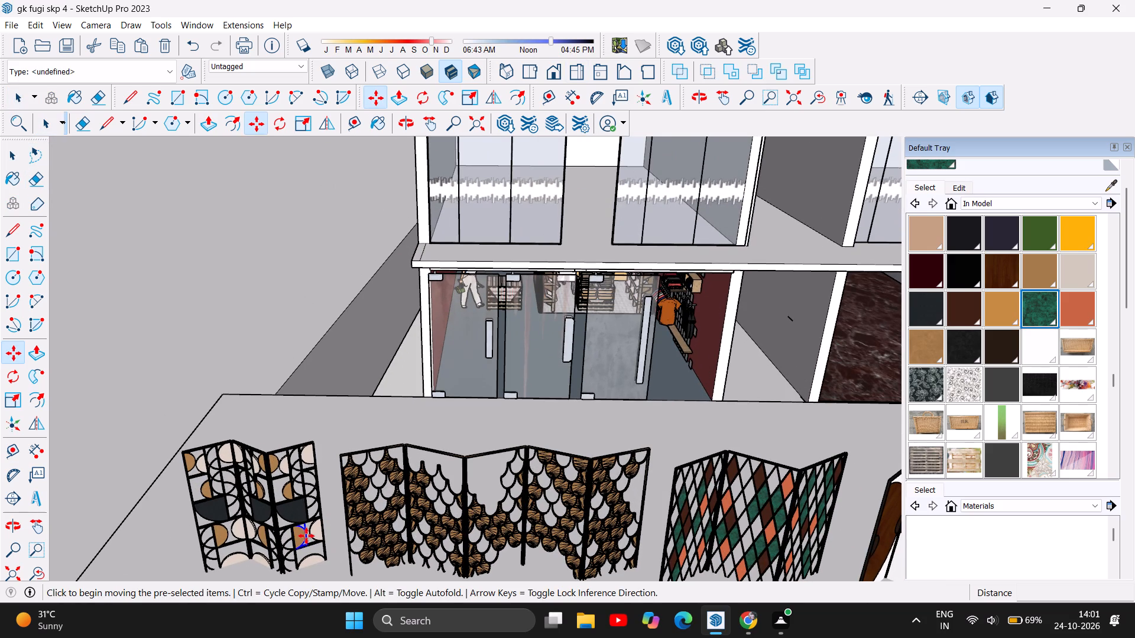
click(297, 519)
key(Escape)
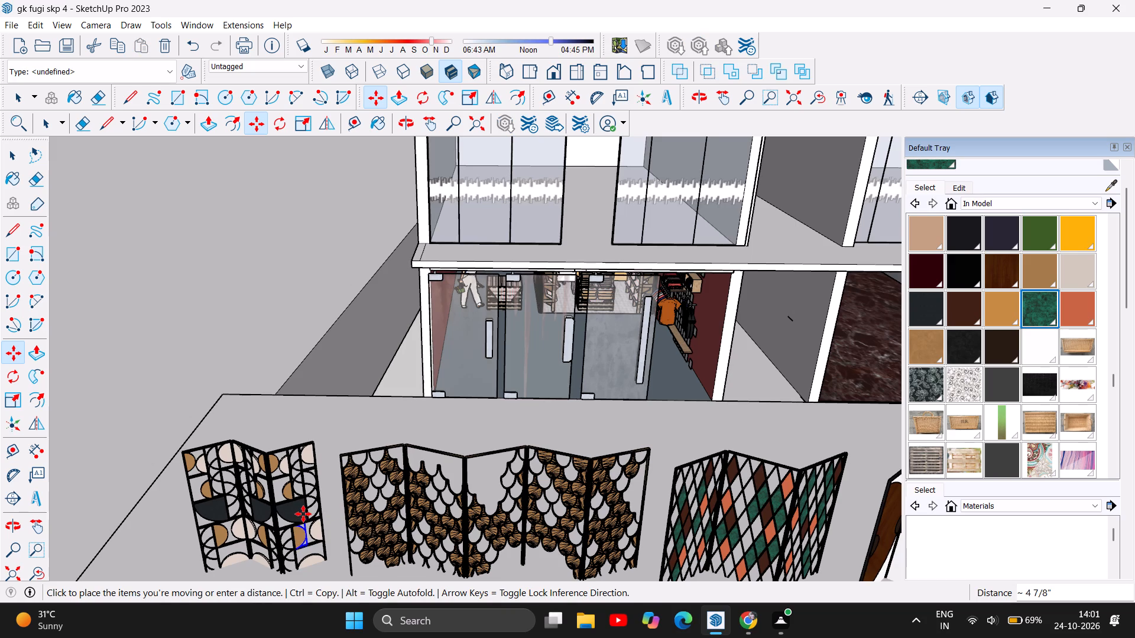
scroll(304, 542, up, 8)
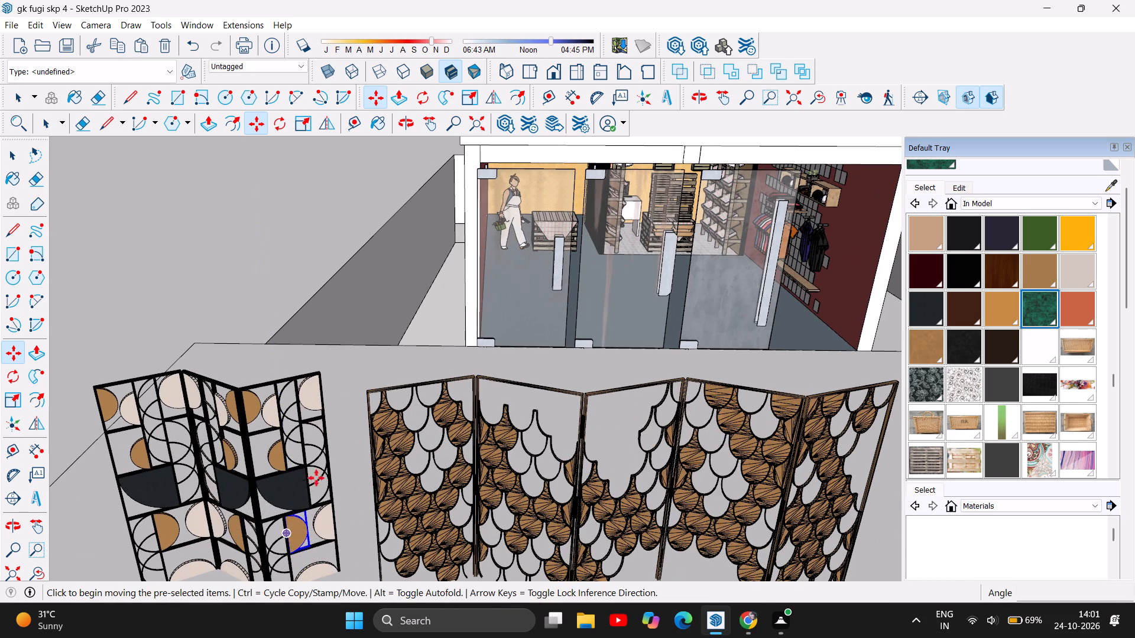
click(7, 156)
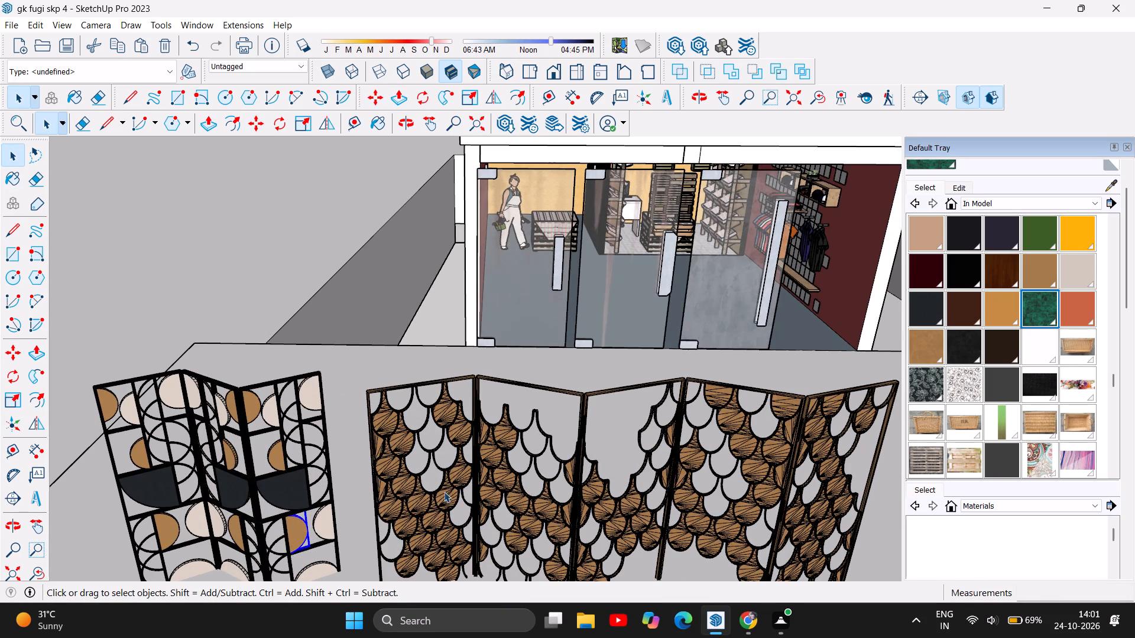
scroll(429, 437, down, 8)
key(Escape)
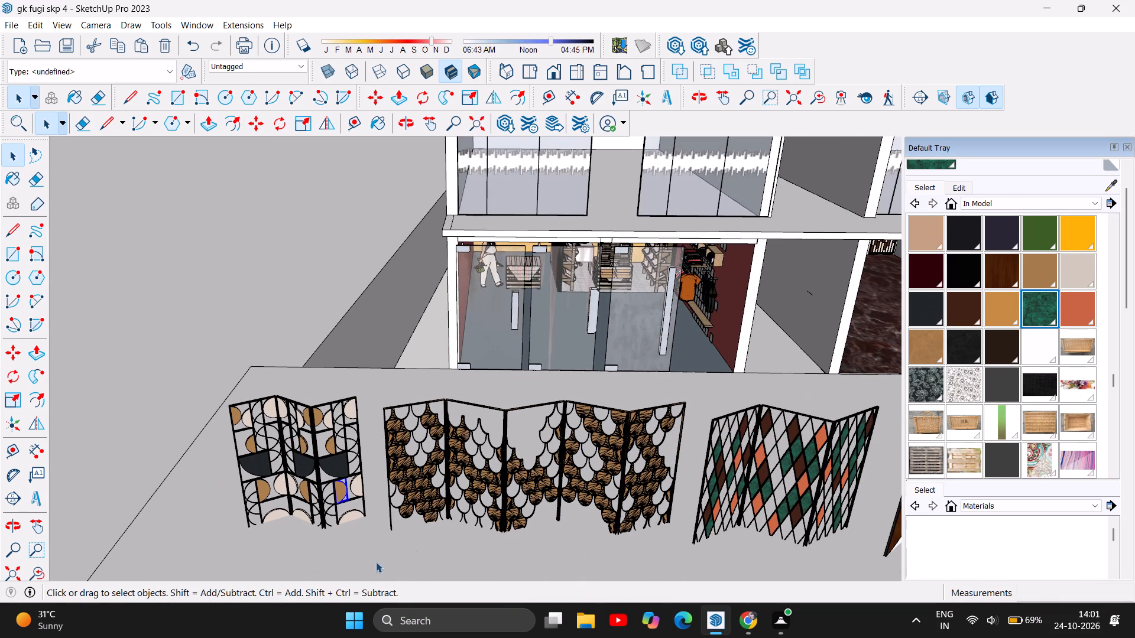
Lasso-select the half-circle-patterned folding screen in front of the building and delete the selected parts.
double_click(34, 158)
drag(227, 464, 273, 360)
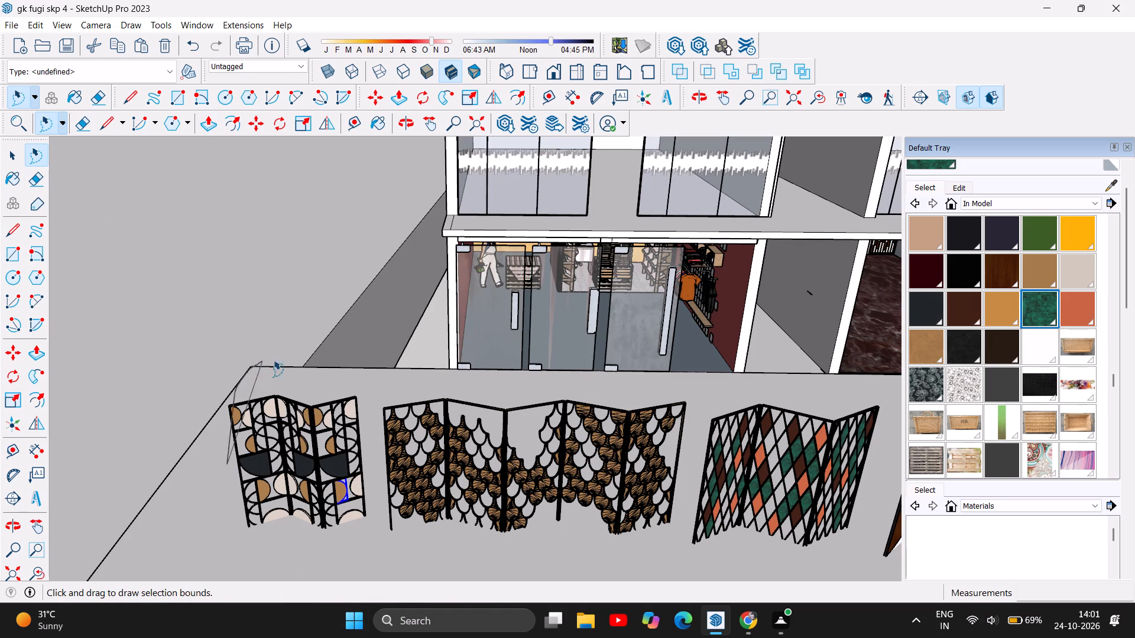
drag(273, 360, 216, 390)
drag(216, 390, 245, 387)
scroll(254, 513, up, 1)
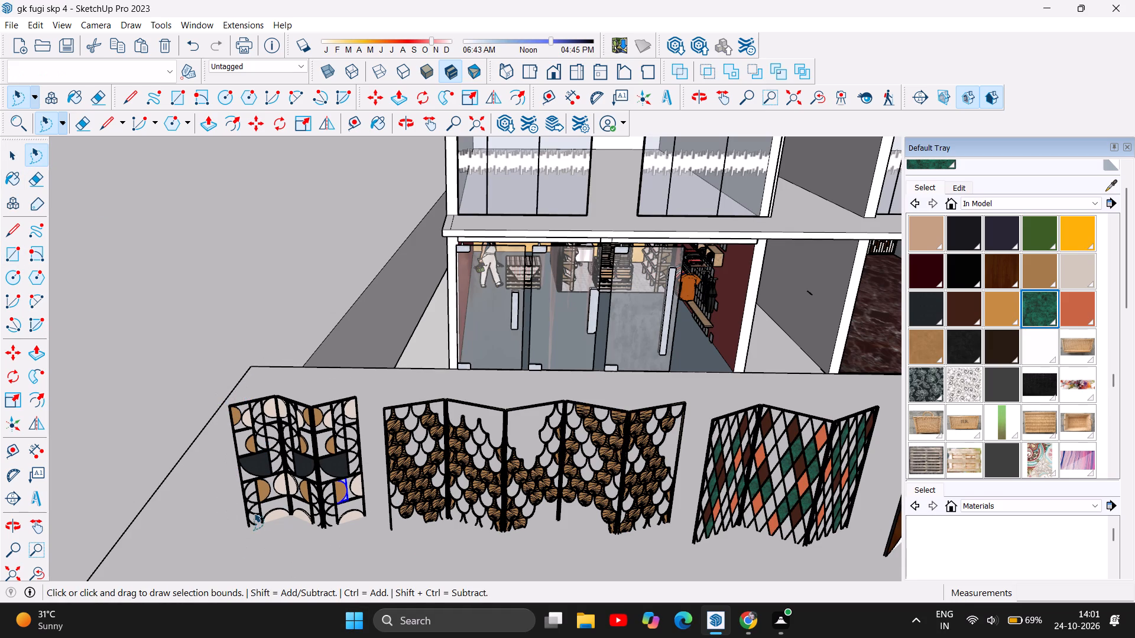
key(Delete)
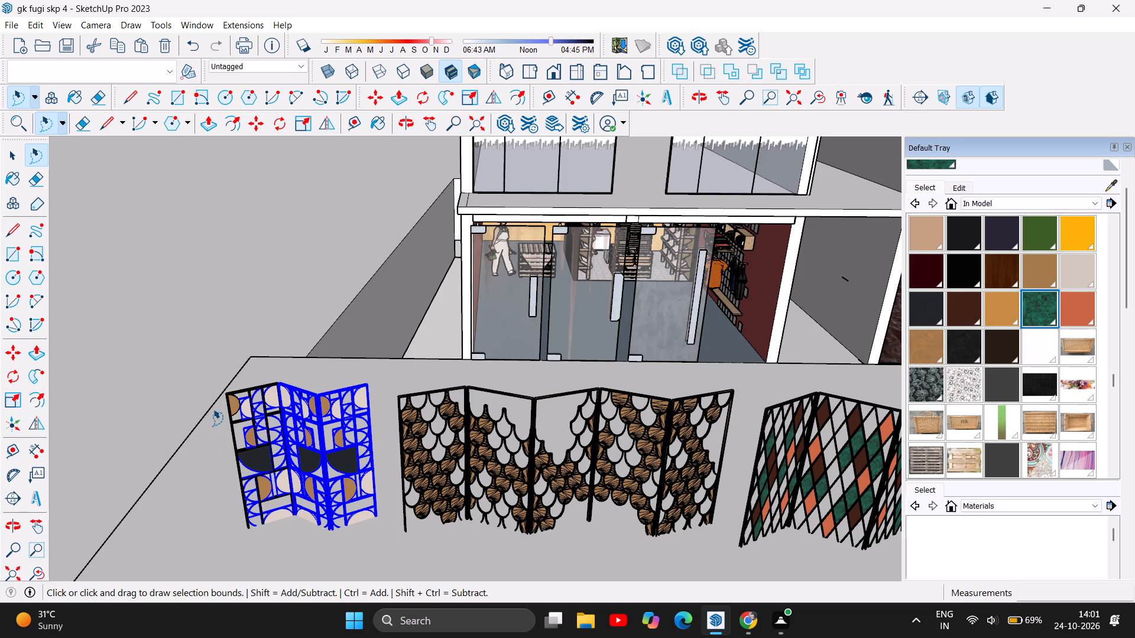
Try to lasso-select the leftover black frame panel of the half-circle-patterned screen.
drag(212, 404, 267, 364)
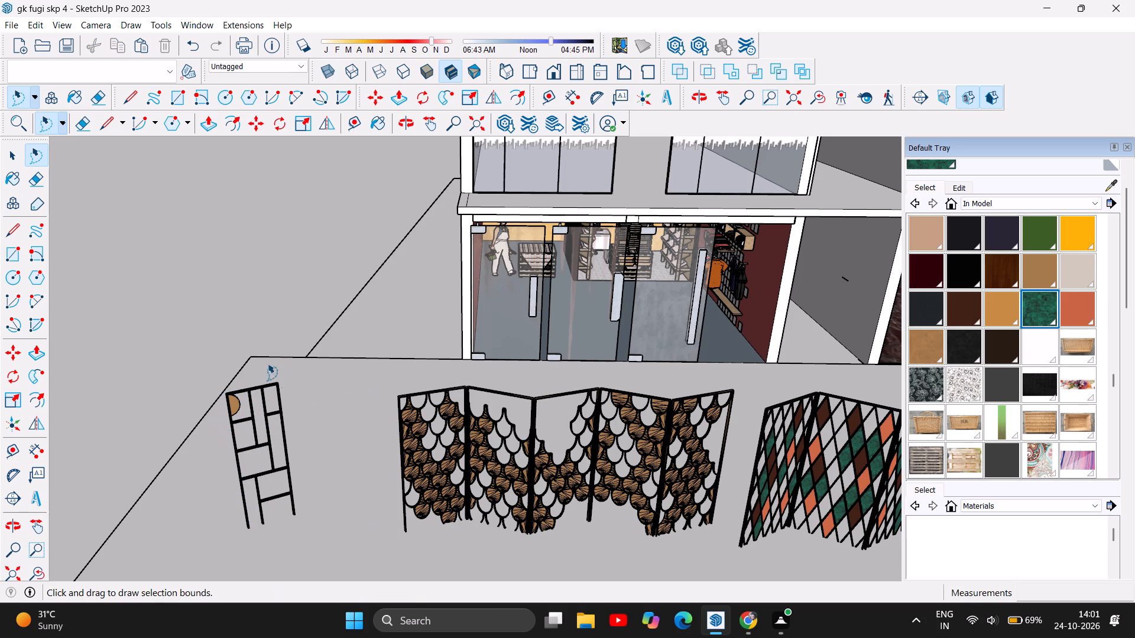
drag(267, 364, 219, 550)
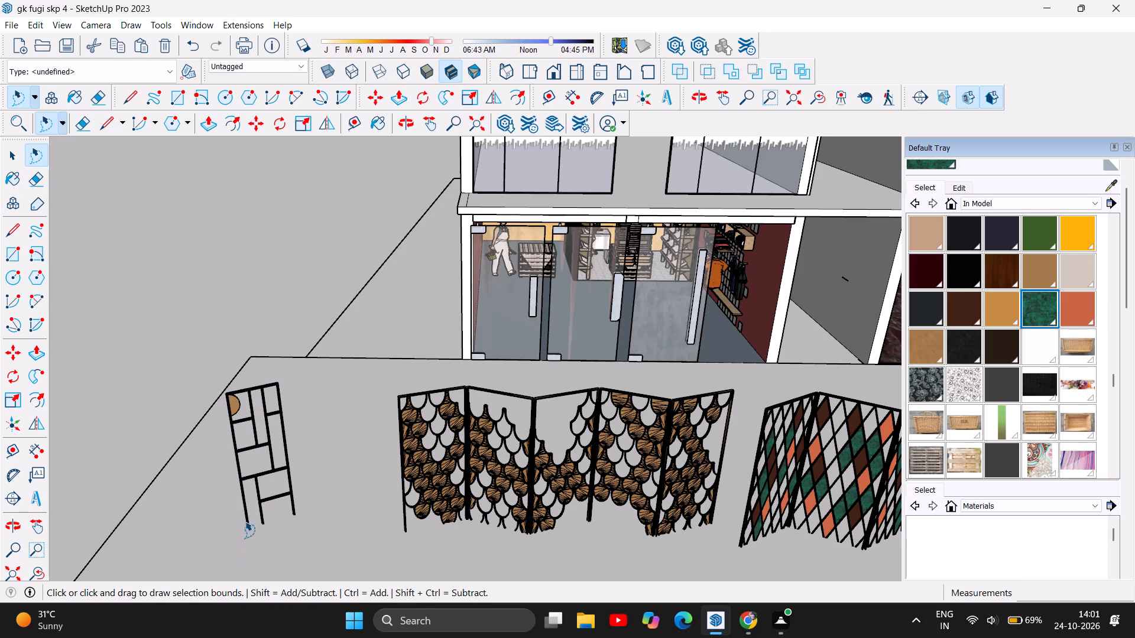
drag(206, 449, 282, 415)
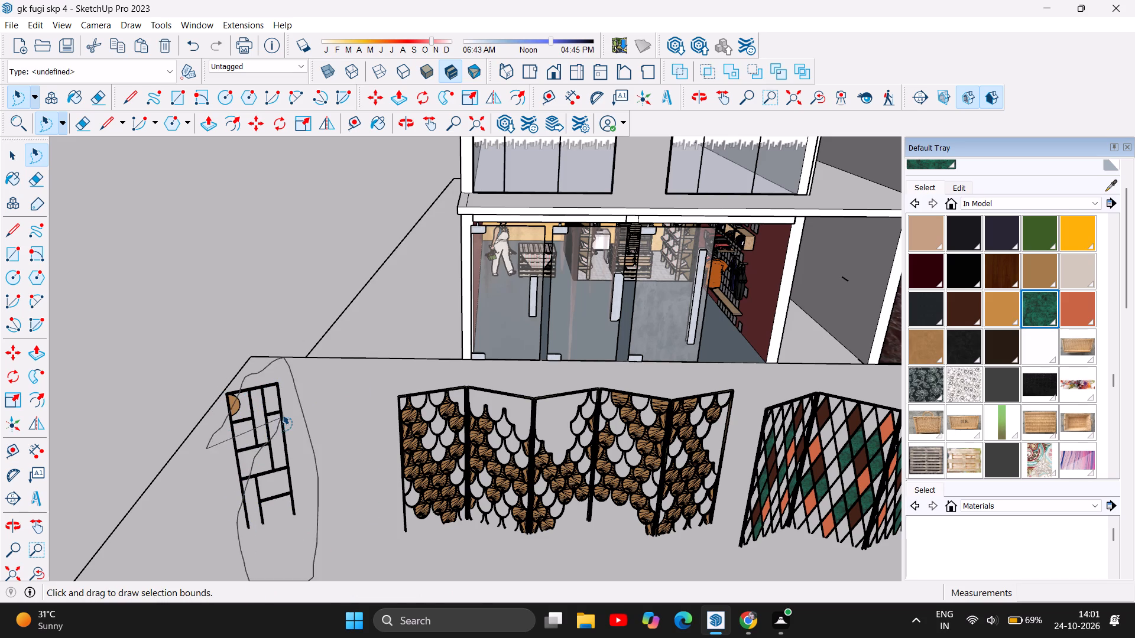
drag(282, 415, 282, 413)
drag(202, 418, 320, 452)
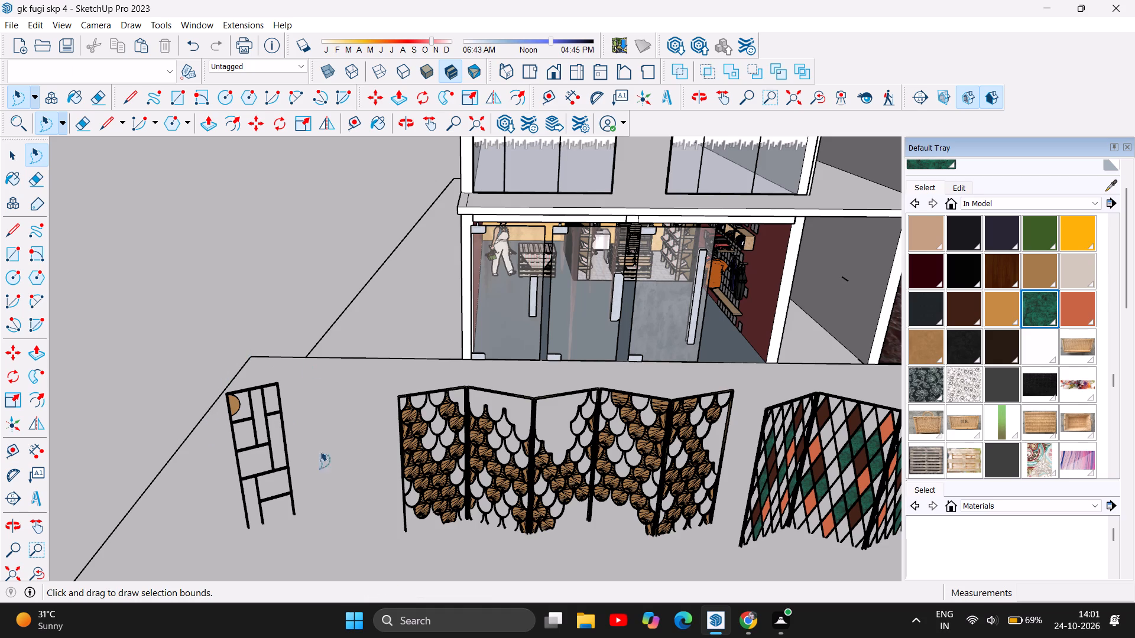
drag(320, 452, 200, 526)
Lasso-select the whole scale-patterned folding screen in front of the building and delete it.
drag(384, 476, 391, 432)
drag(391, 432, 358, 545)
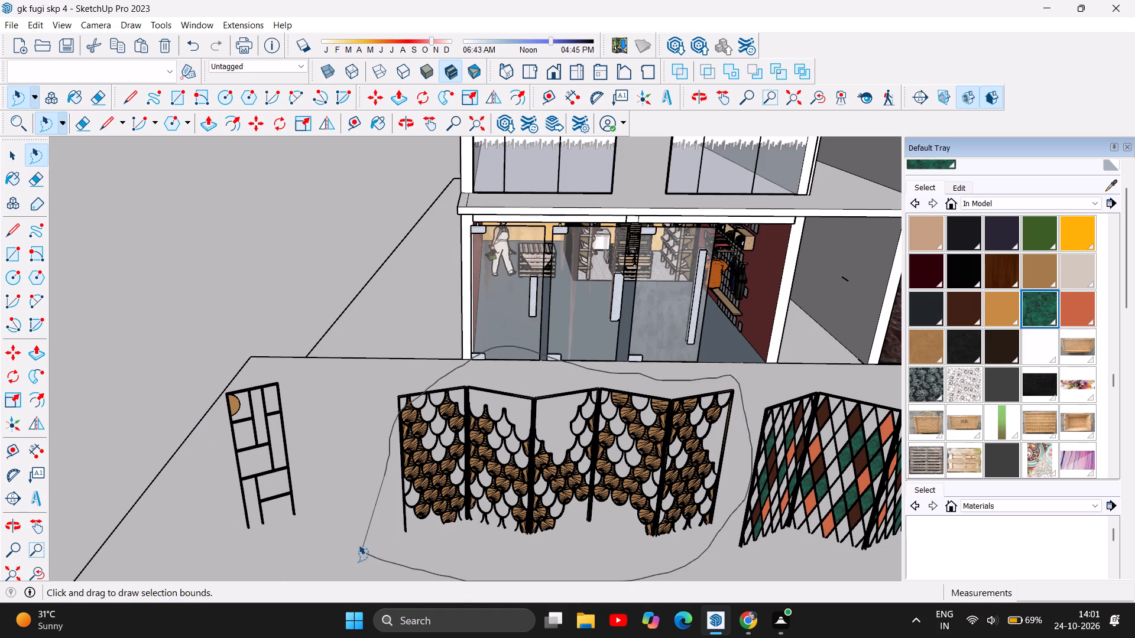
drag(358, 545, 446, 380)
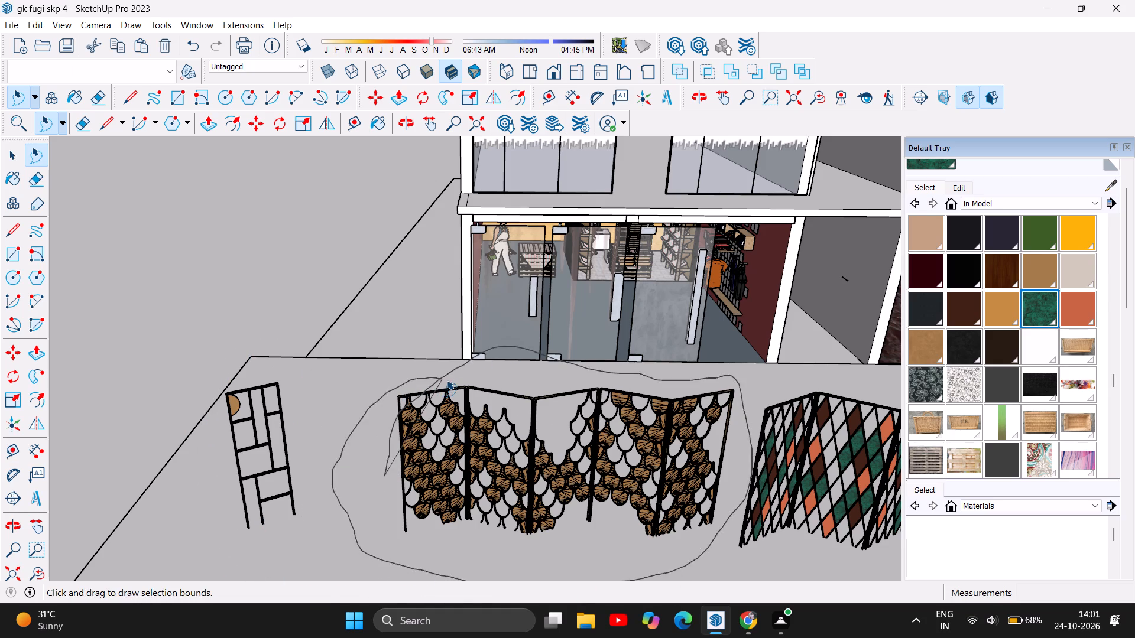
click(414, 444)
drag(384, 396, 510, 363)
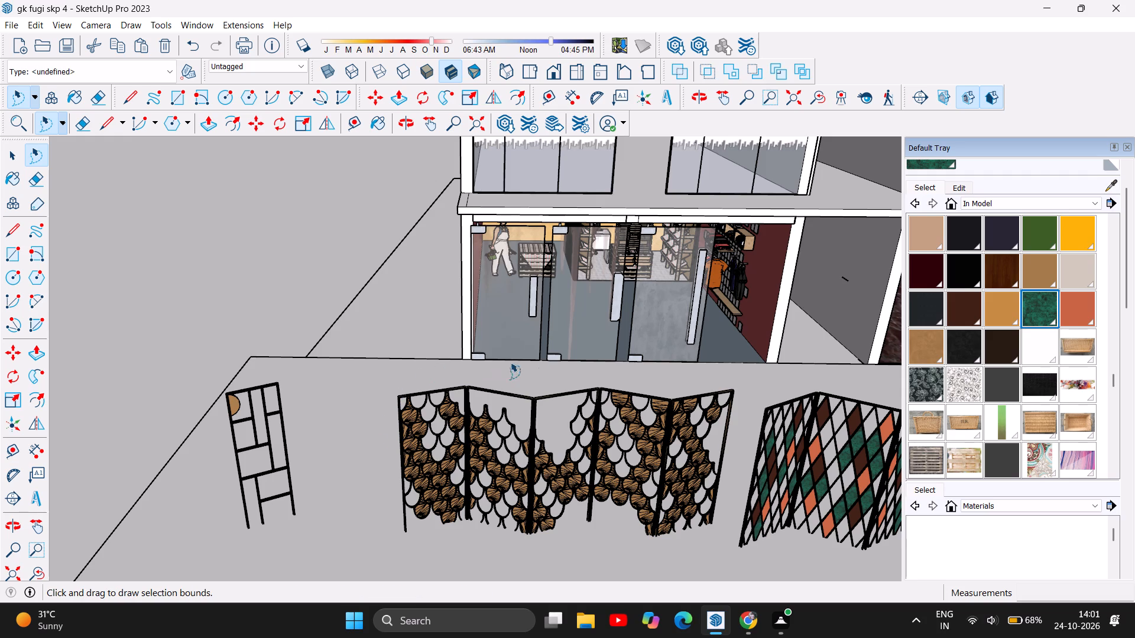
drag(510, 363, 720, 379)
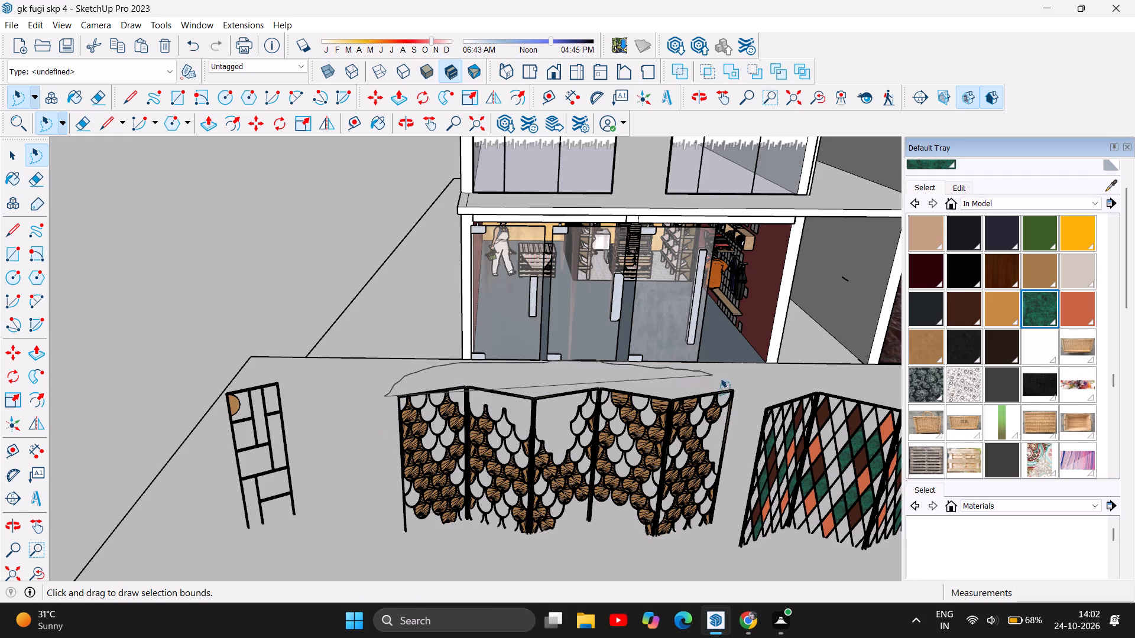
drag(720, 379, 679, 573)
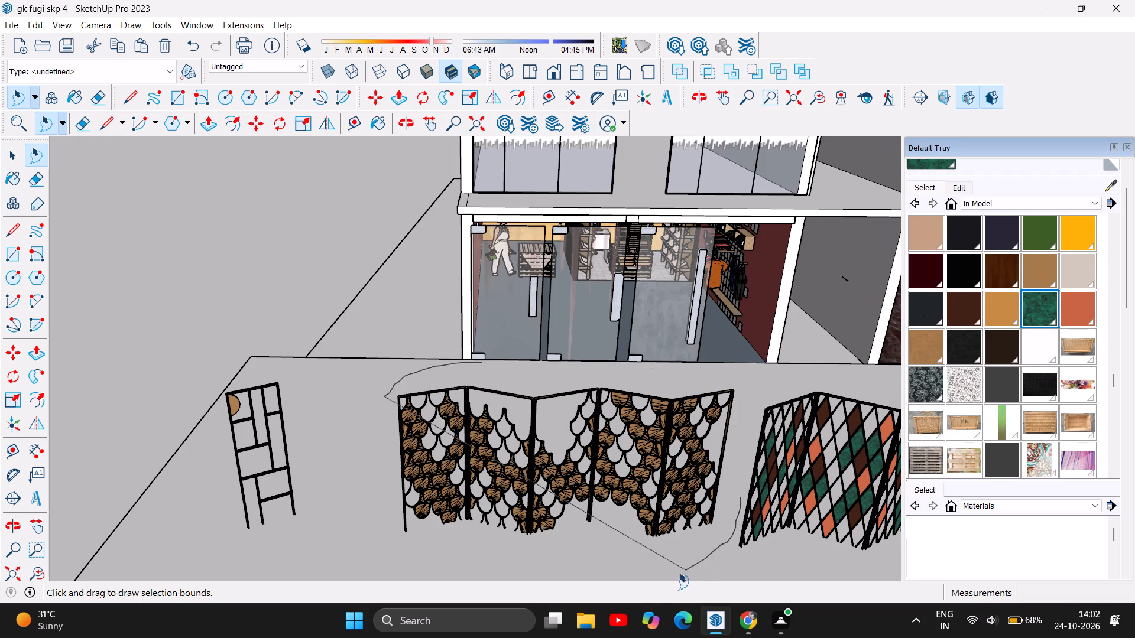
drag(679, 573, 378, 530)
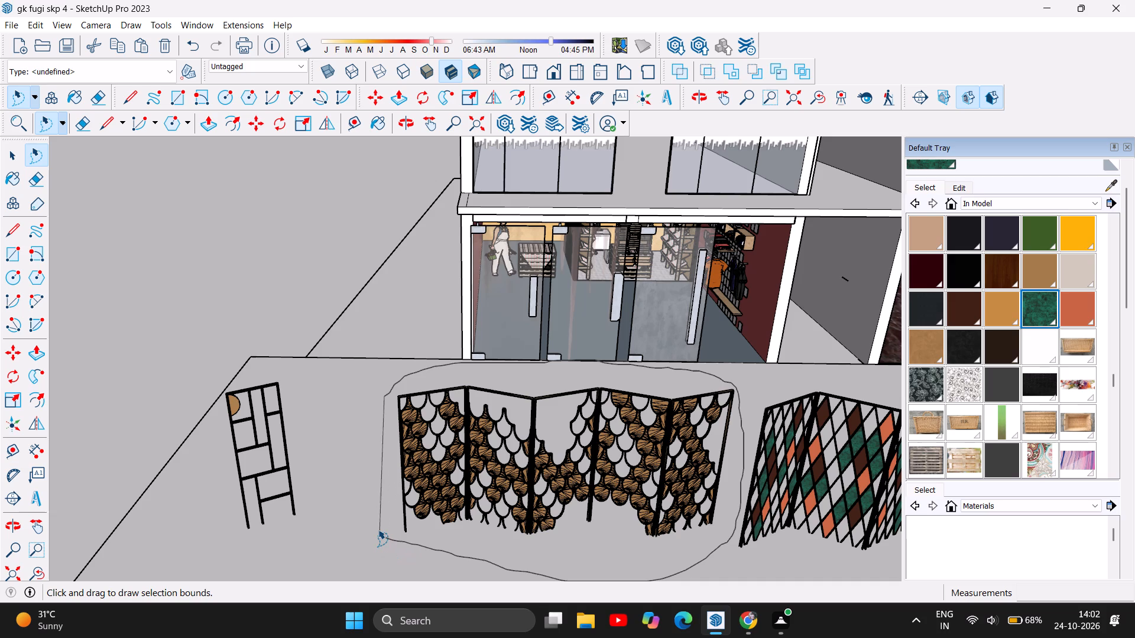
drag(378, 530, 379, 528)
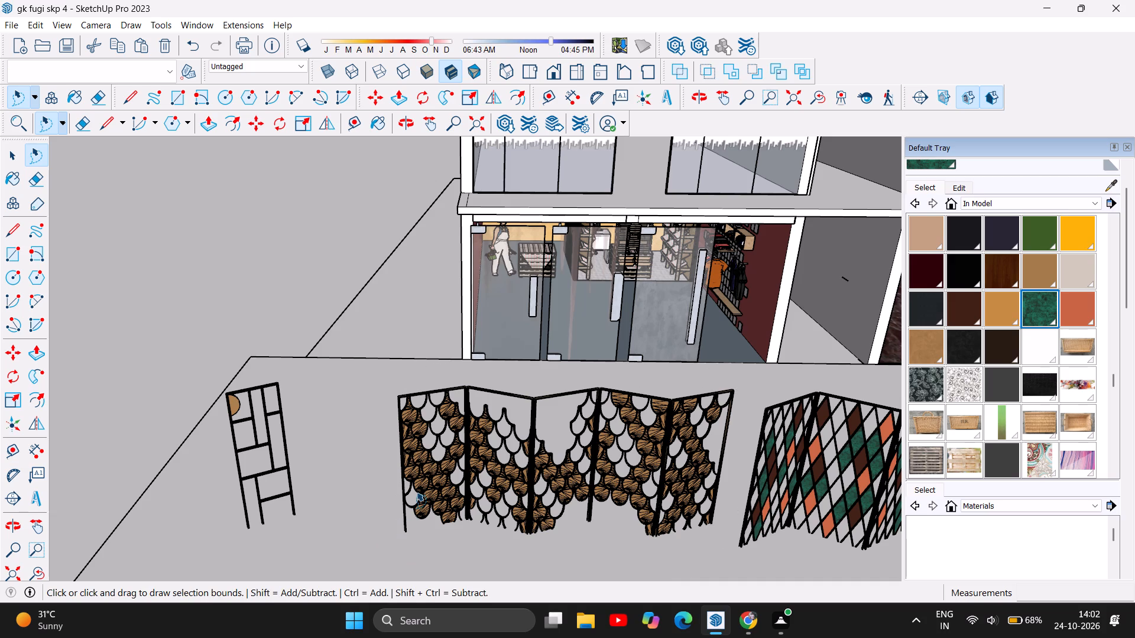
scroll(403, 488, down, 1)
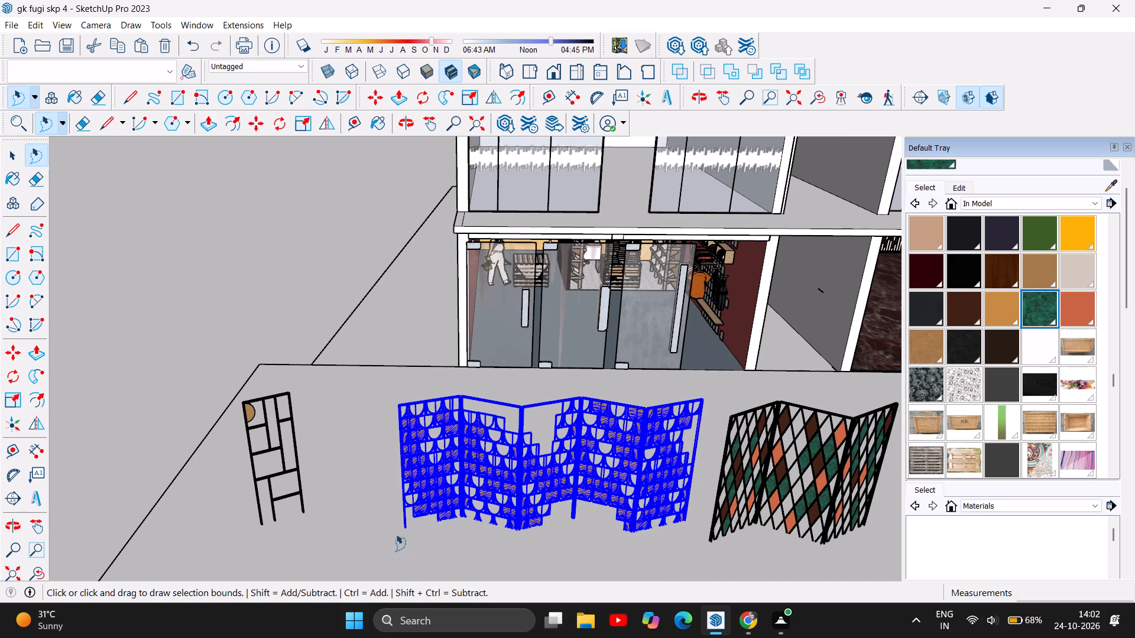
scroll(351, 493, down, 3)
key(Delete)
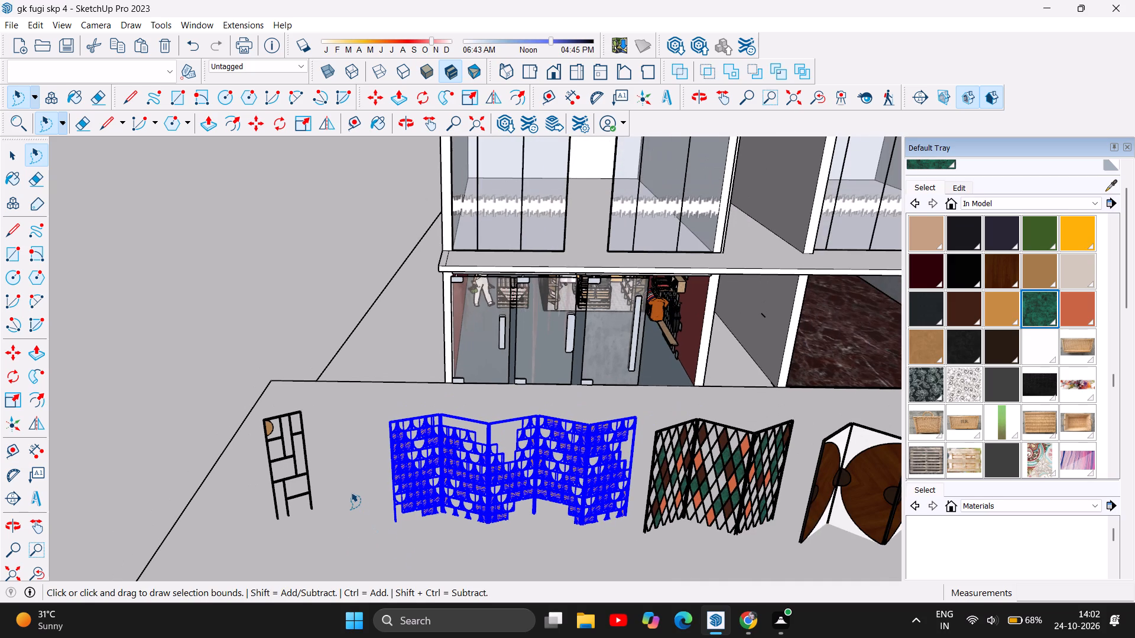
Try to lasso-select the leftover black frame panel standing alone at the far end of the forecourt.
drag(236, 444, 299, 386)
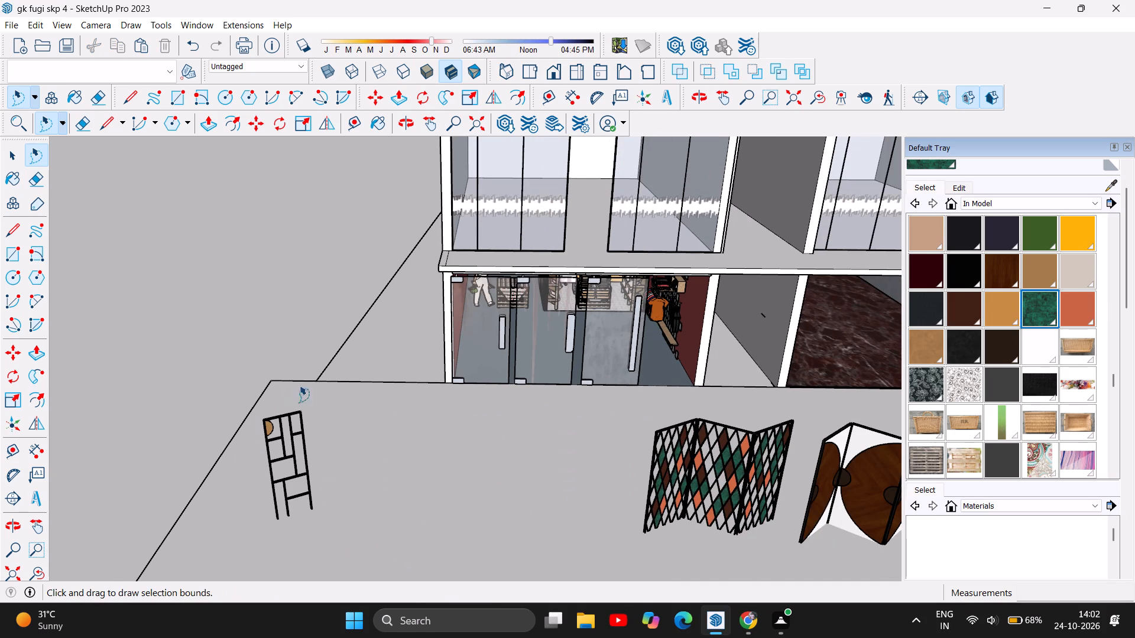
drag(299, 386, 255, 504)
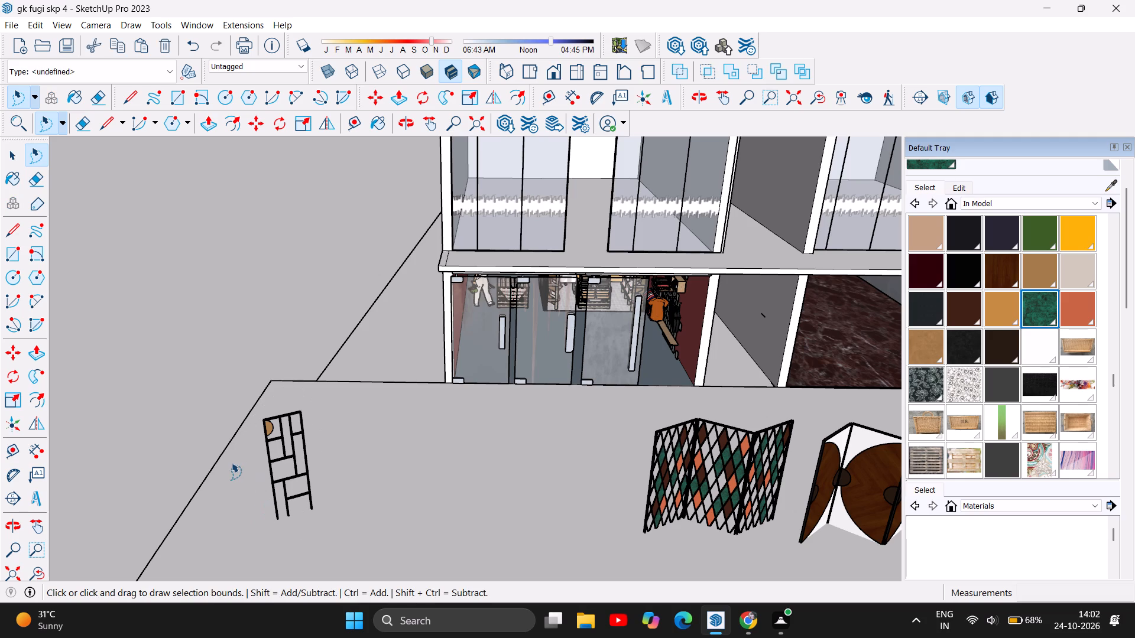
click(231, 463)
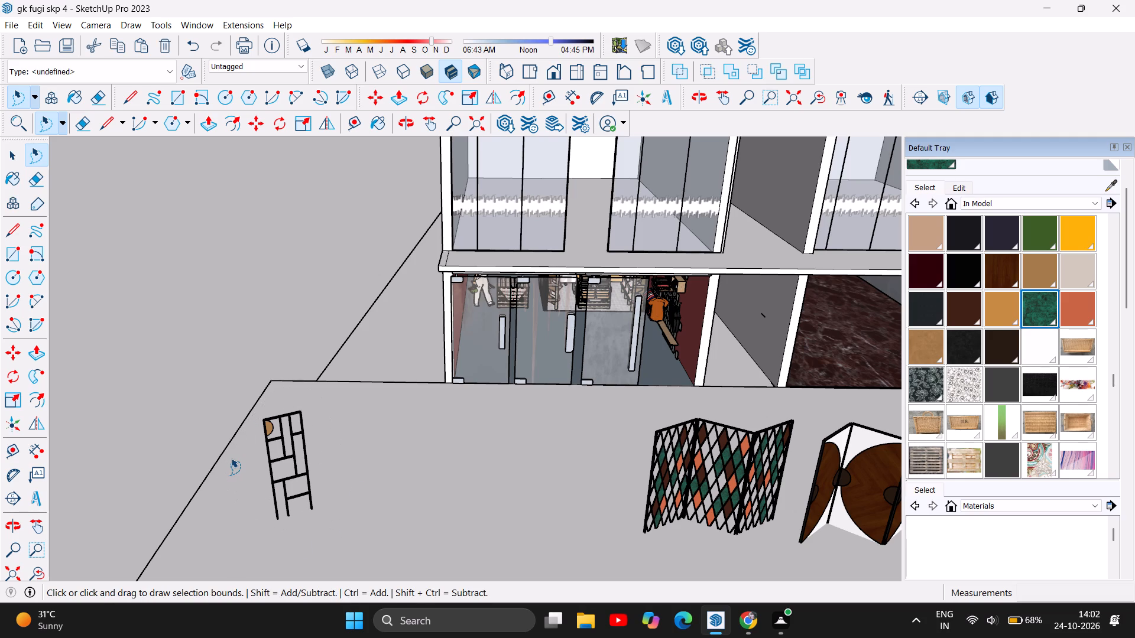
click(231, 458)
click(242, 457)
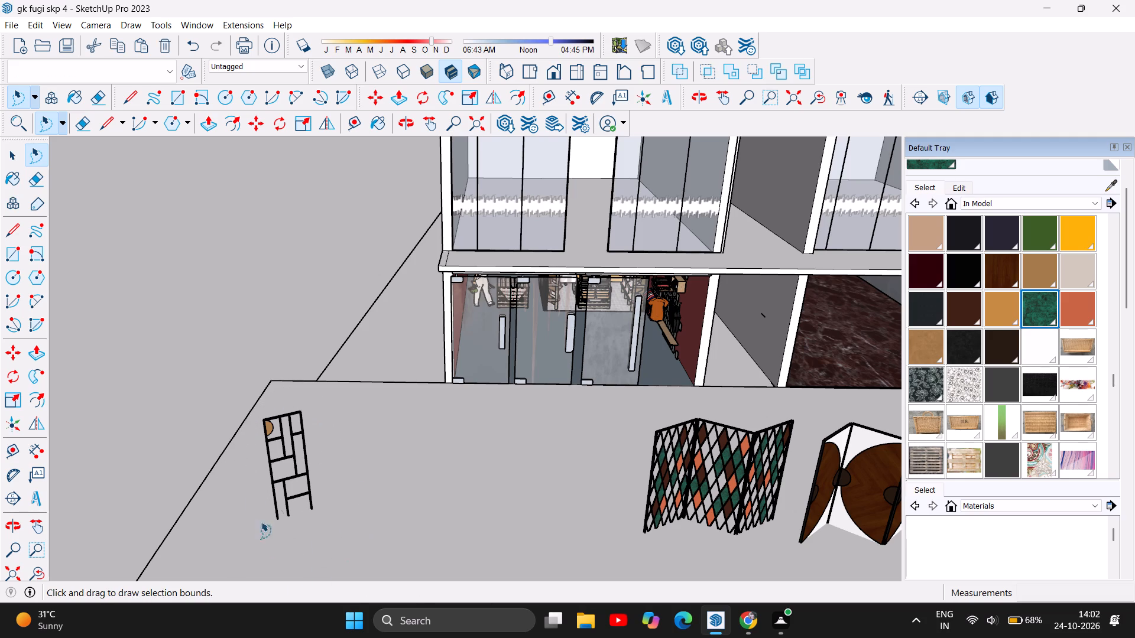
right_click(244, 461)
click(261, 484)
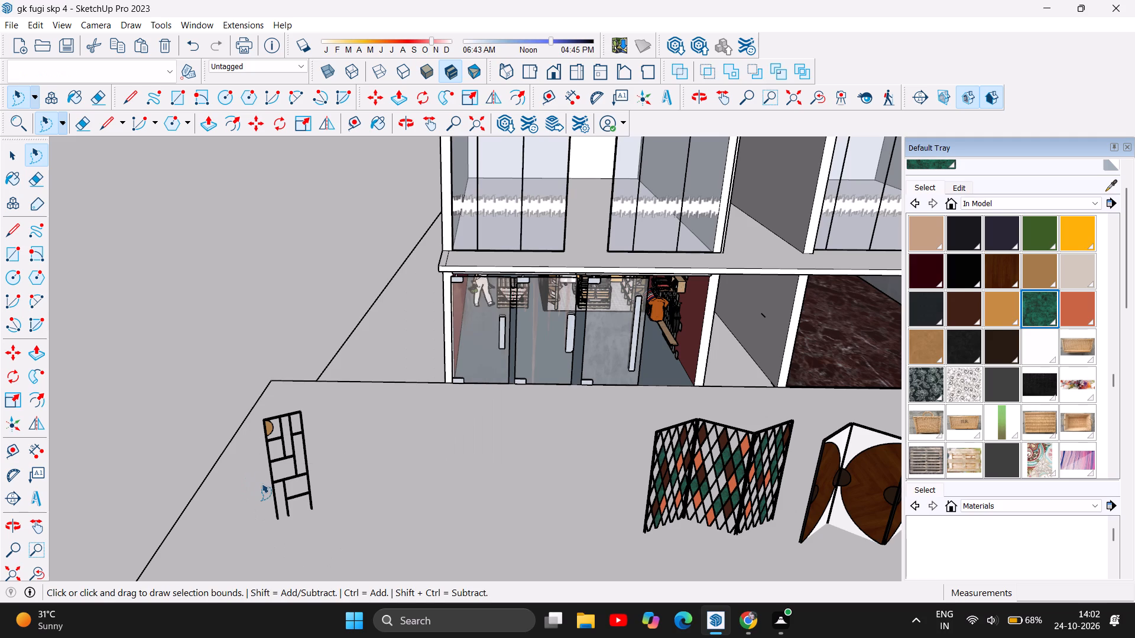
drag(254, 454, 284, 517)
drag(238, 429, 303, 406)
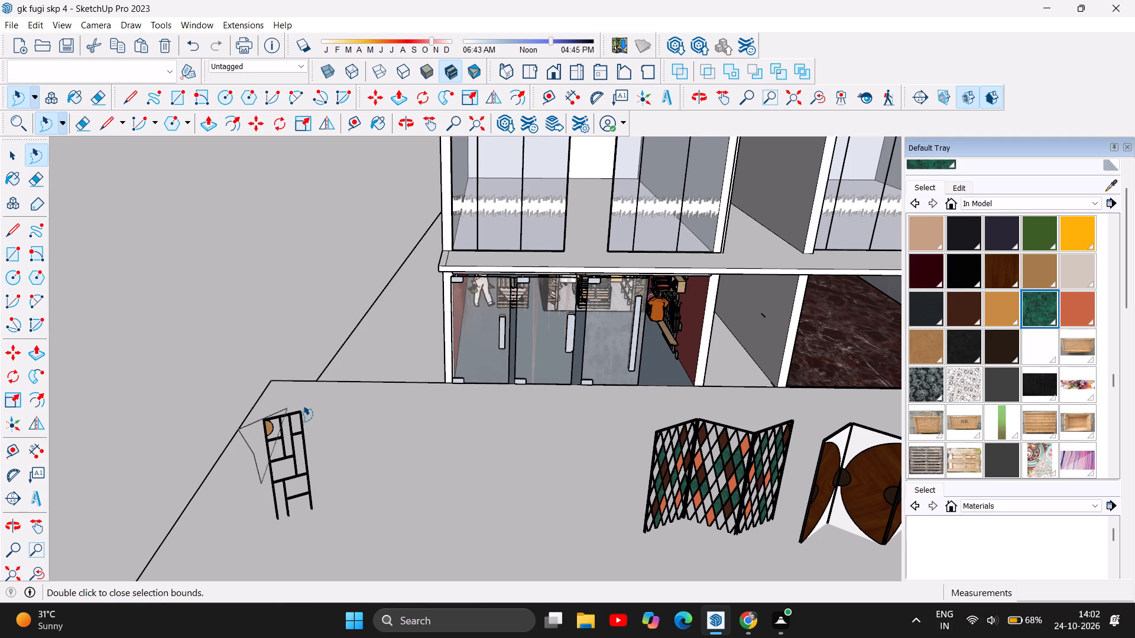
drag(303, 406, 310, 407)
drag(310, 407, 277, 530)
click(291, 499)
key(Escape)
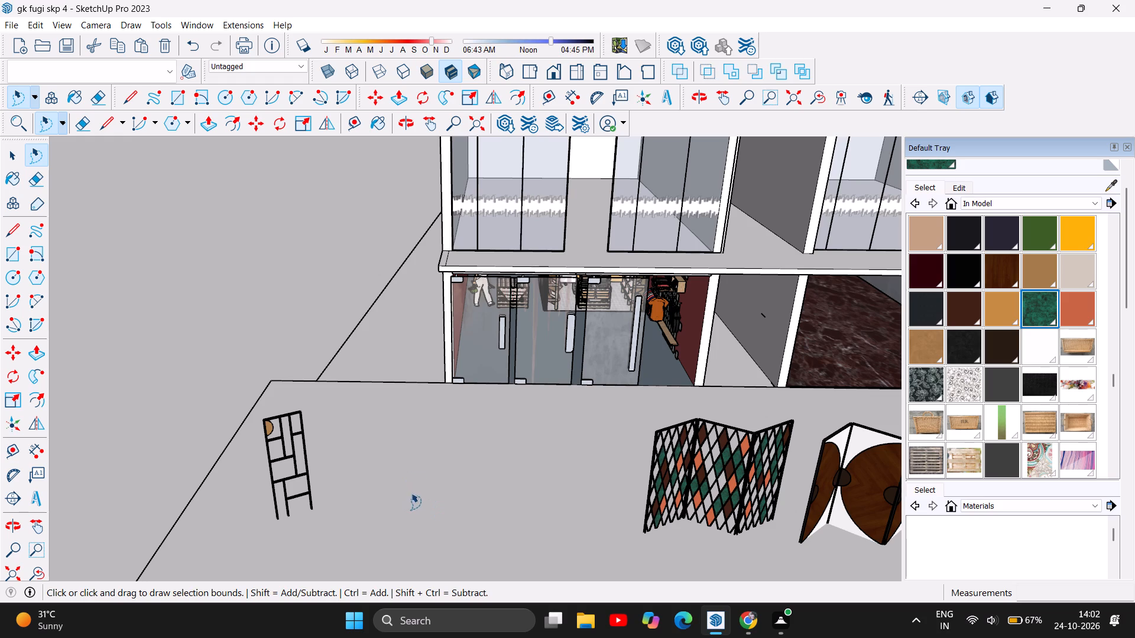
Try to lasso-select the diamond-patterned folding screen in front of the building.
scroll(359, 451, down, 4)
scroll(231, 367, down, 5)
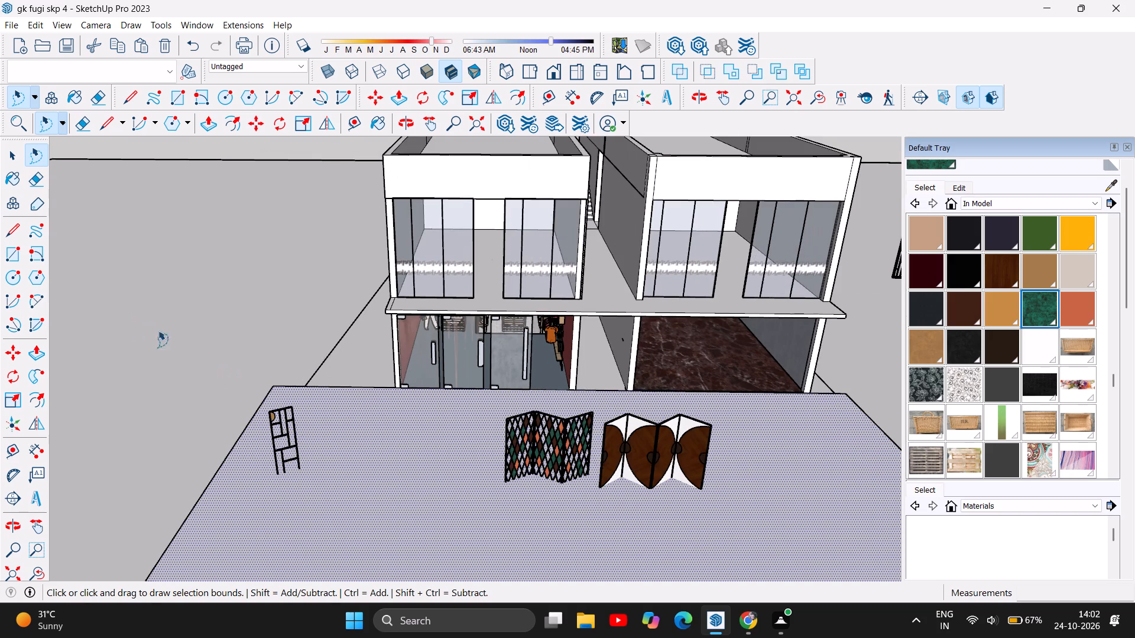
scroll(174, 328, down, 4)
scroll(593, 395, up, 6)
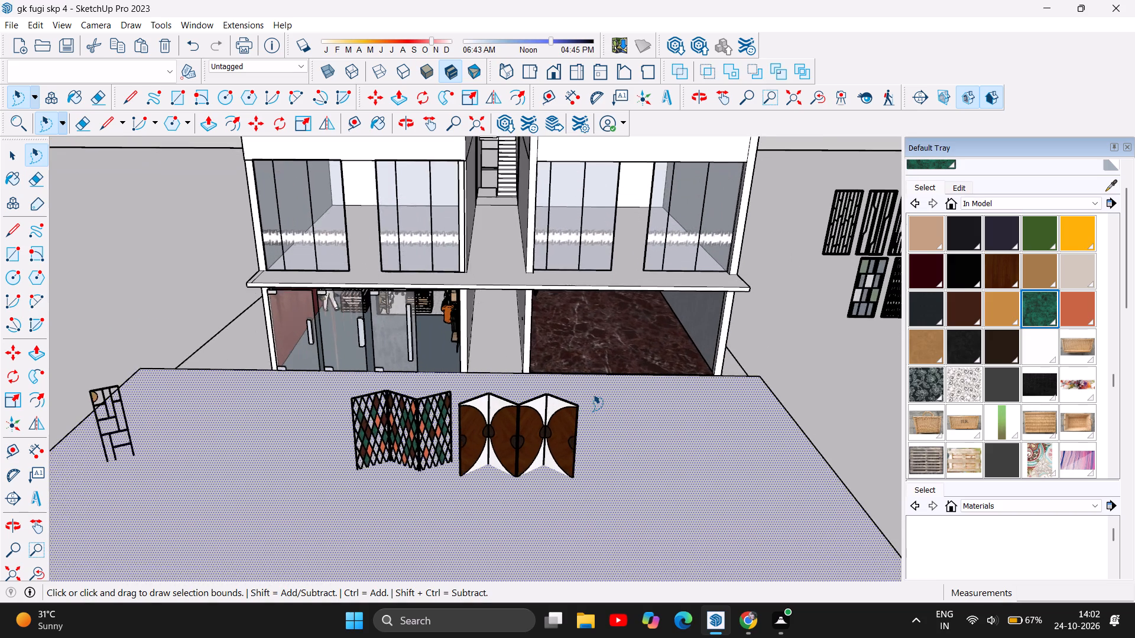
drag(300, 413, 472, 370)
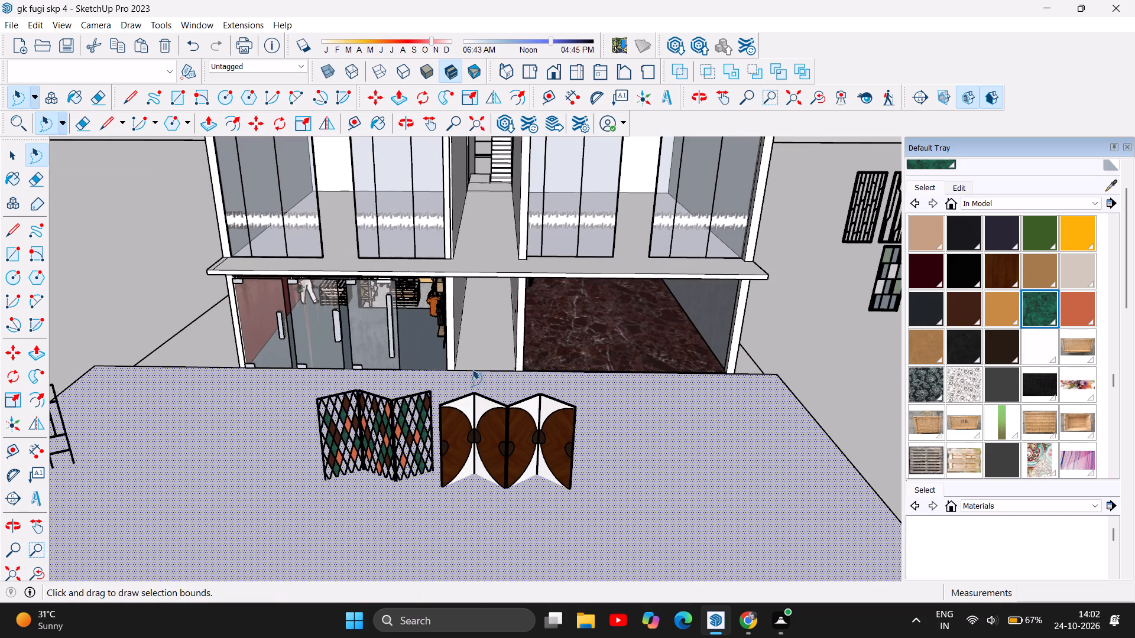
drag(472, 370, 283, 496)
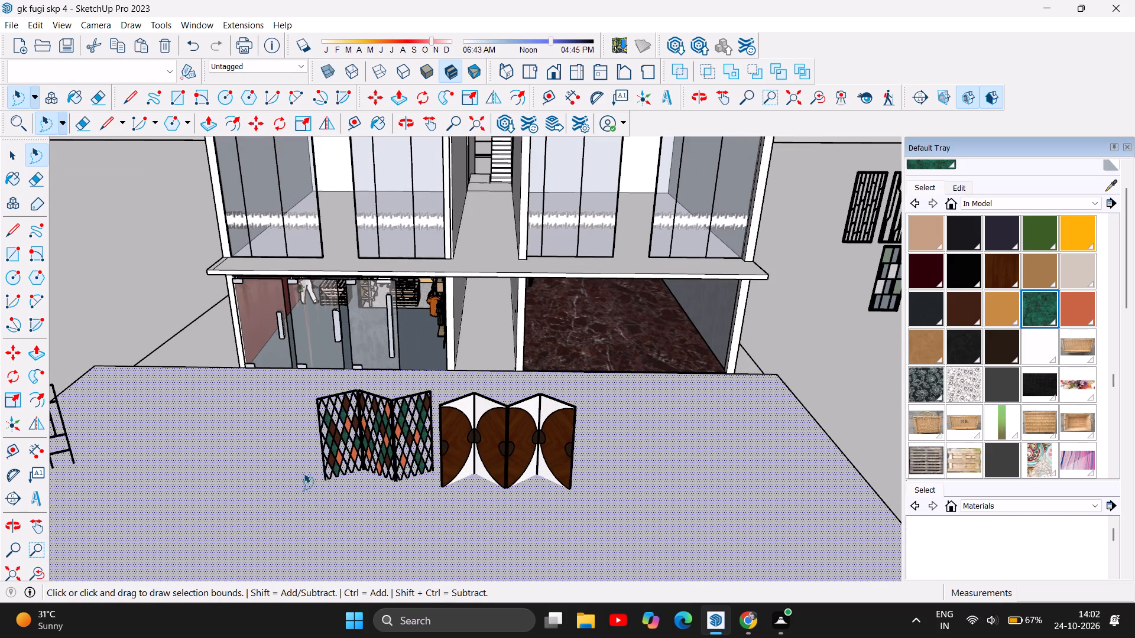
Using the Select tool, delete the wooden inlay from the wood-and-white folding screen's second leaf and the small dark half-circles from its third leaf.
click(8, 154)
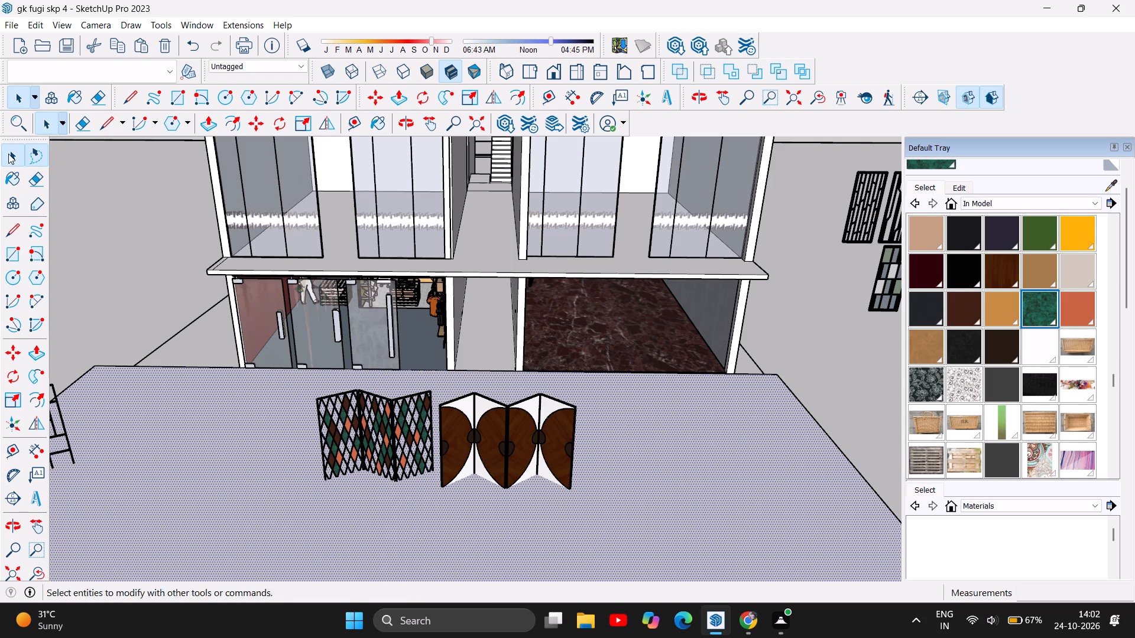
click(848, 258)
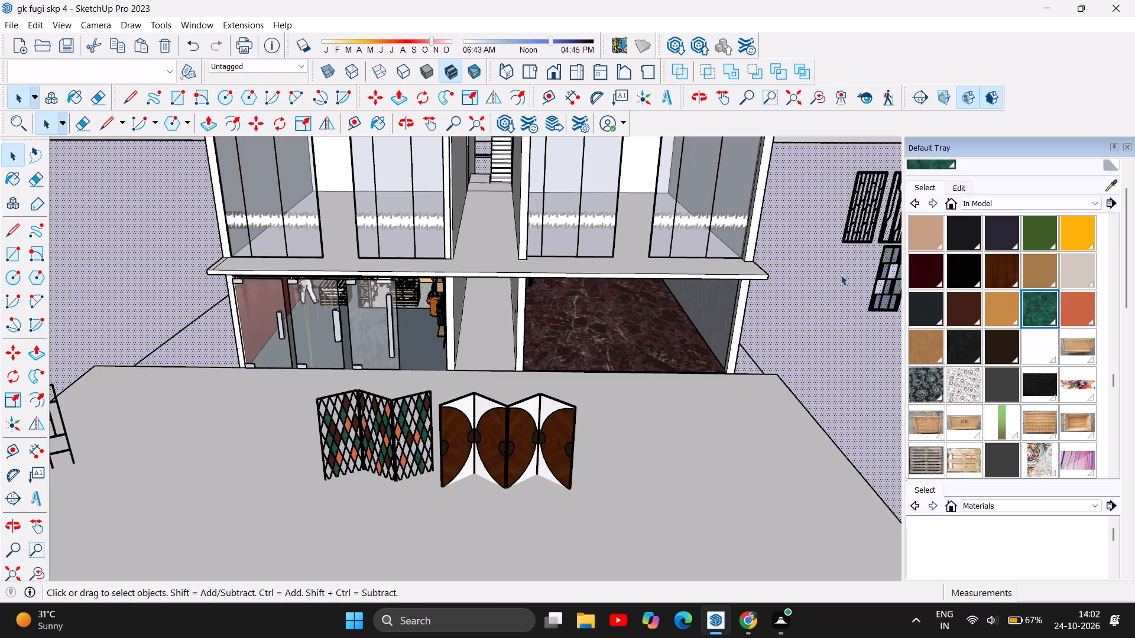
scroll(669, 449, down, 8)
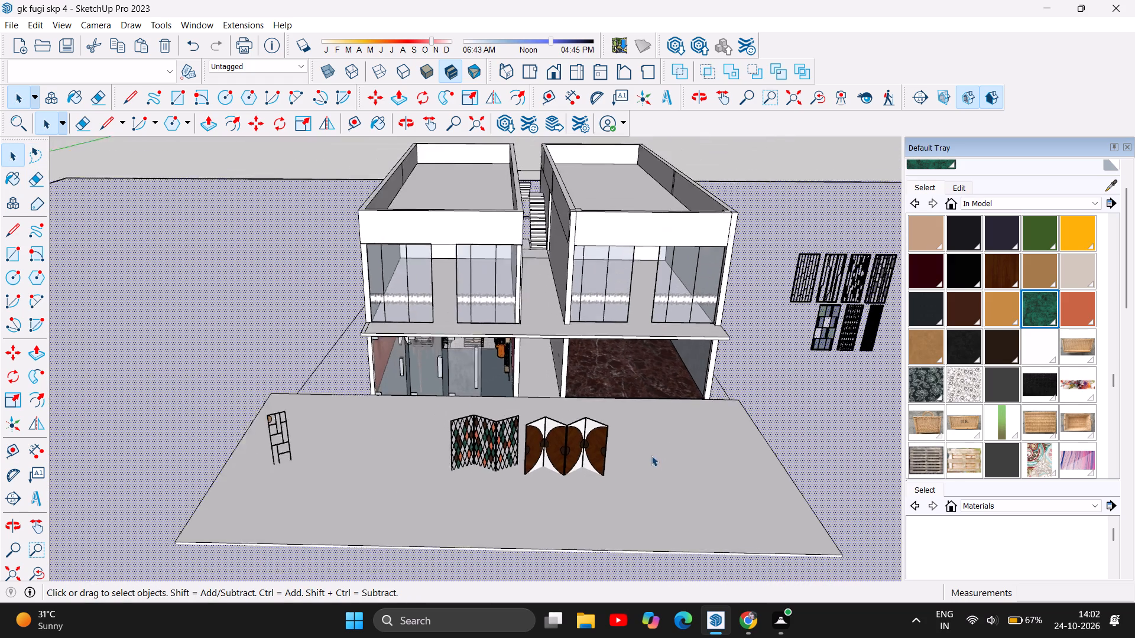
scroll(651, 455, down, 1)
click(824, 153)
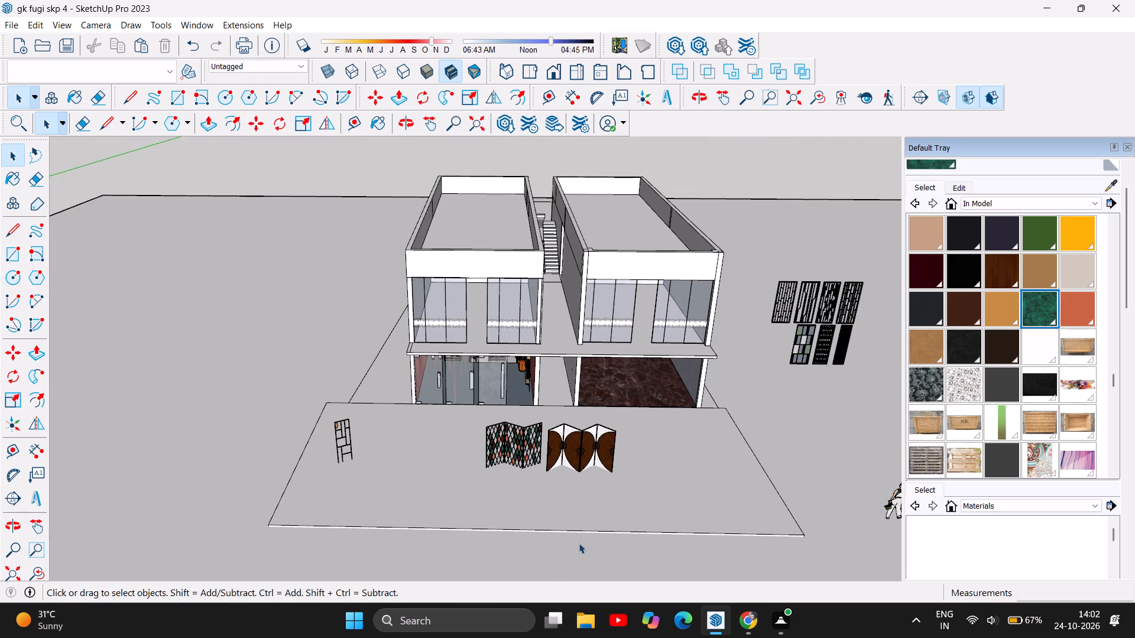
scroll(582, 532, up, 5)
click(573, 402)
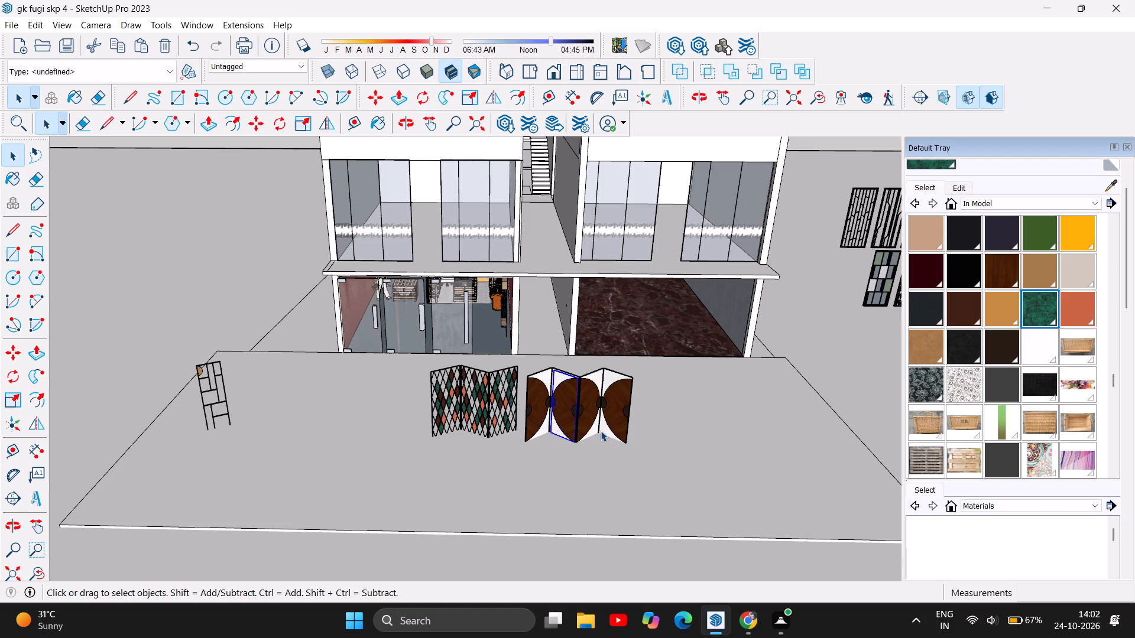
key(Delete)
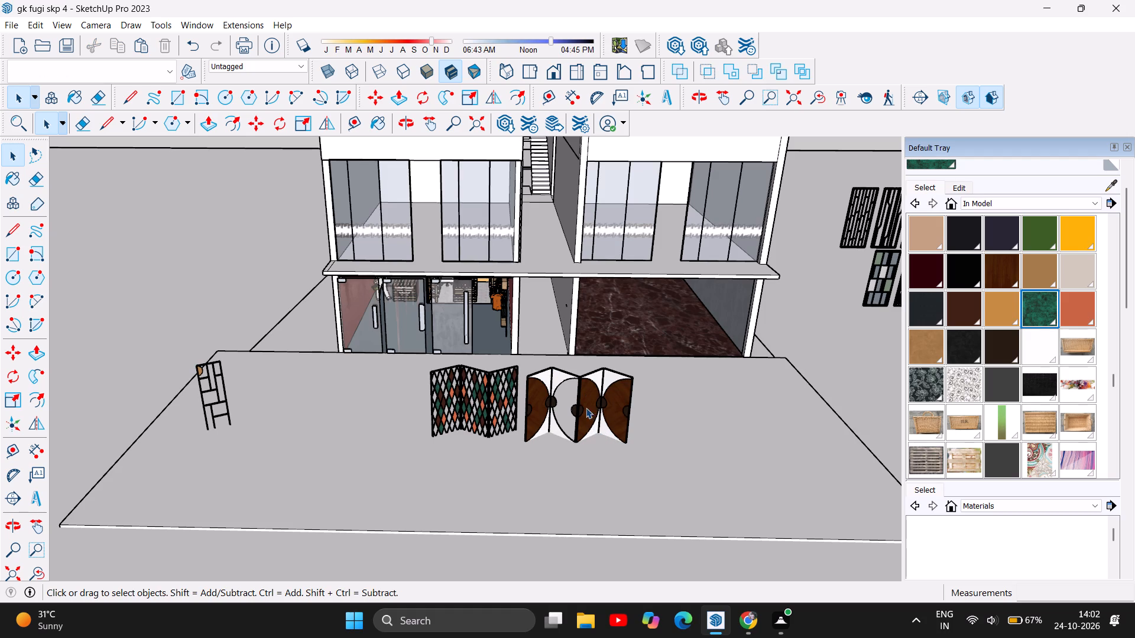
click(583, 403)
key(Delete)
Delete the wooden inlay, dark half-circles and white panel from the wood-and-white screen's end leaf, farthest from the diamond-patterned screen.
scroll(613, 414, up, 18)
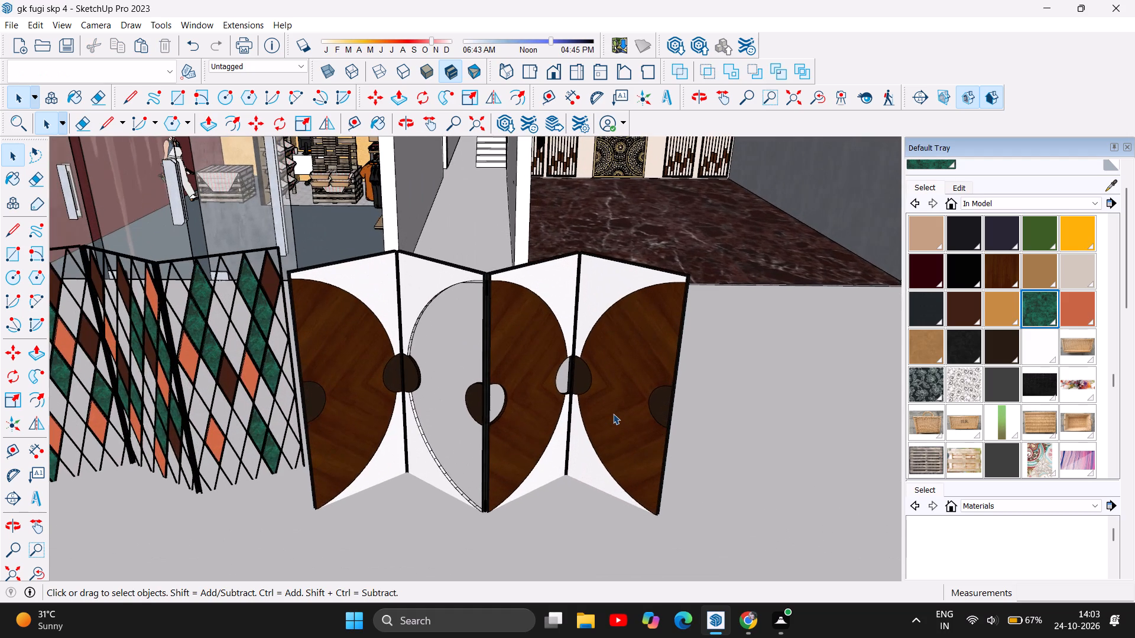
click(644, 366)
key(Delete)
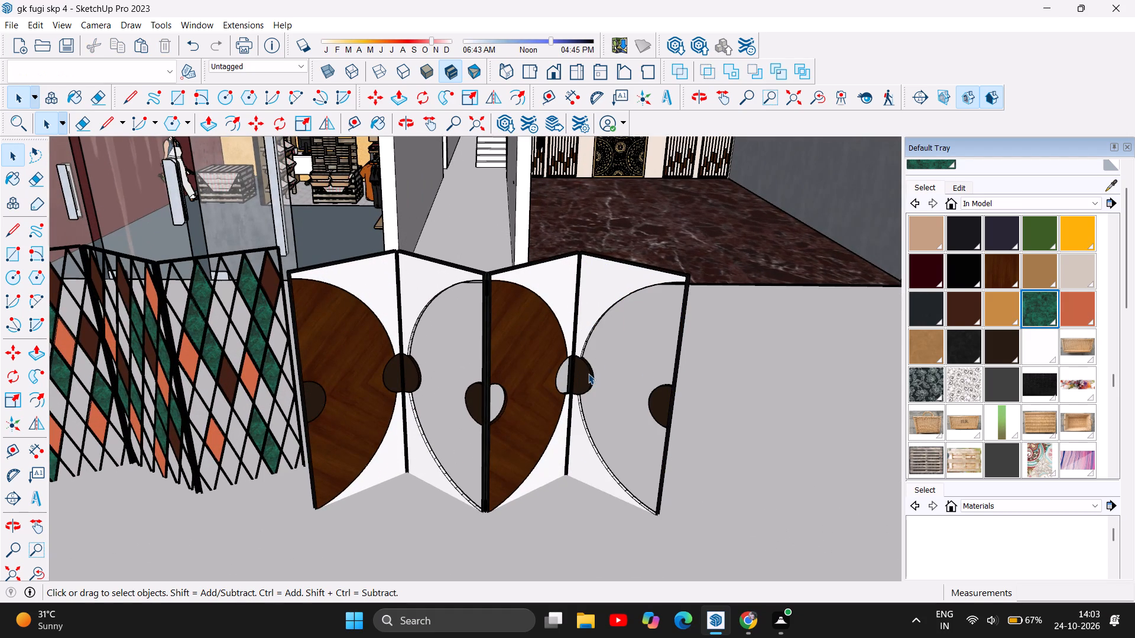
click(588, 373)
key(Delete)
click(591, 329)
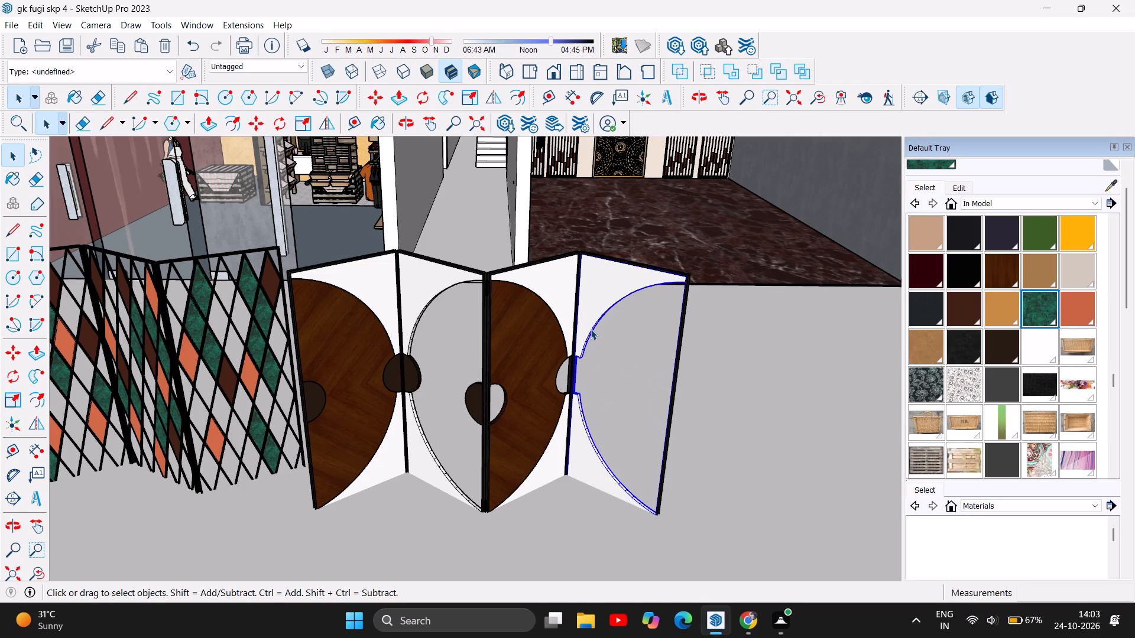
key(Delete)
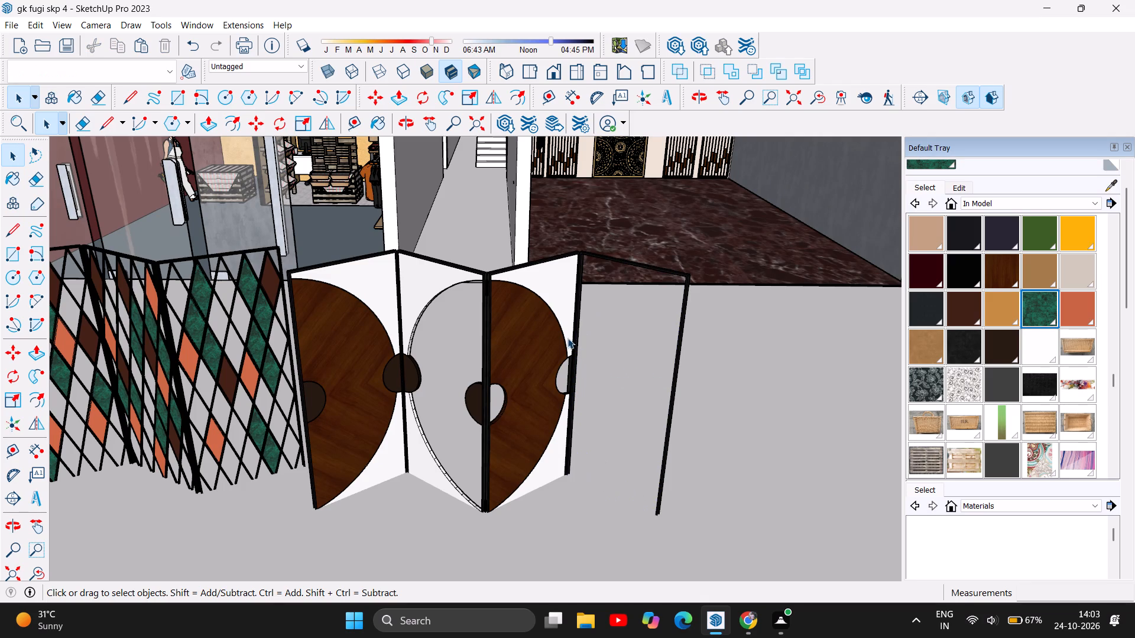
scroll(517, 373, down, 3)
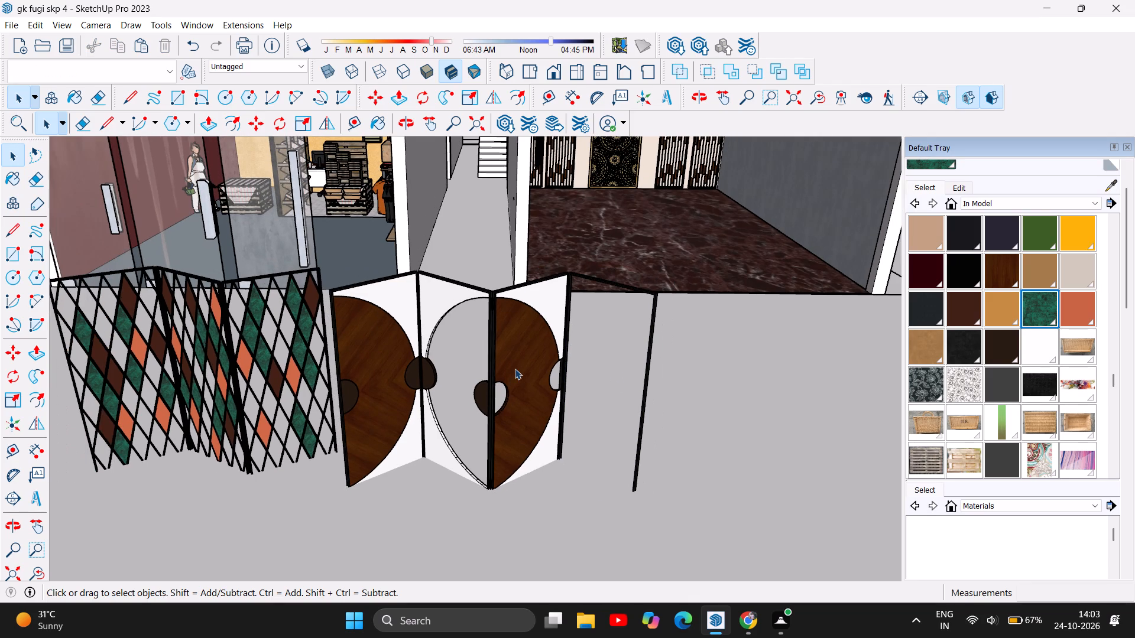
scroll(462, 417, down, 5)
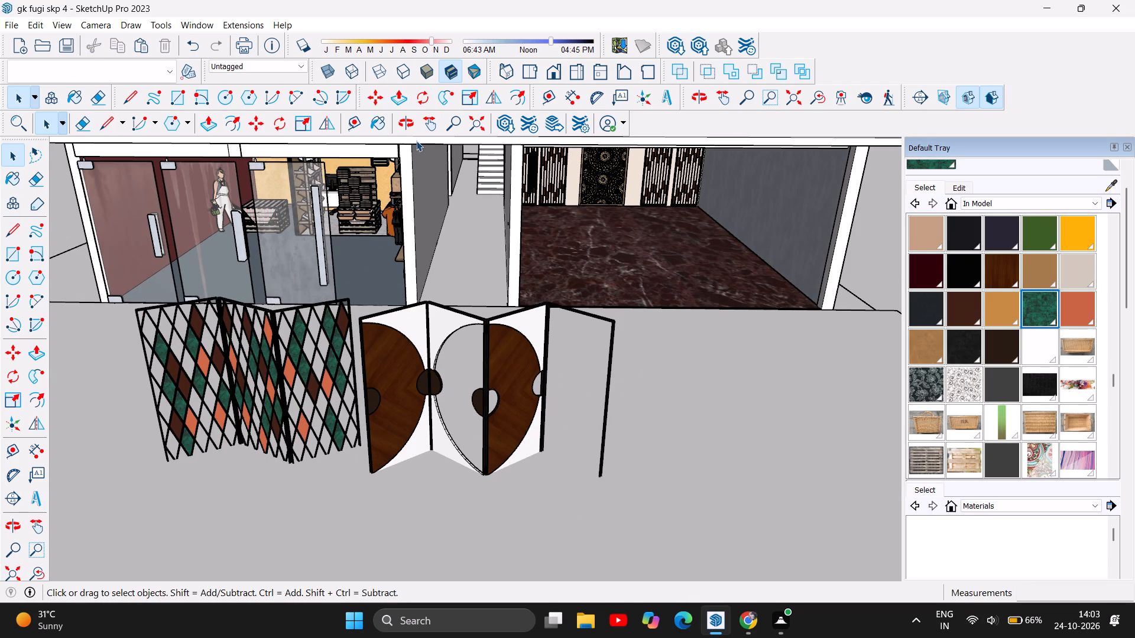
Lasso-select the diamond-patterned screen, the wood-and-white screen and the black frame beside it in front of the building, and delete them.
click(410, 122)
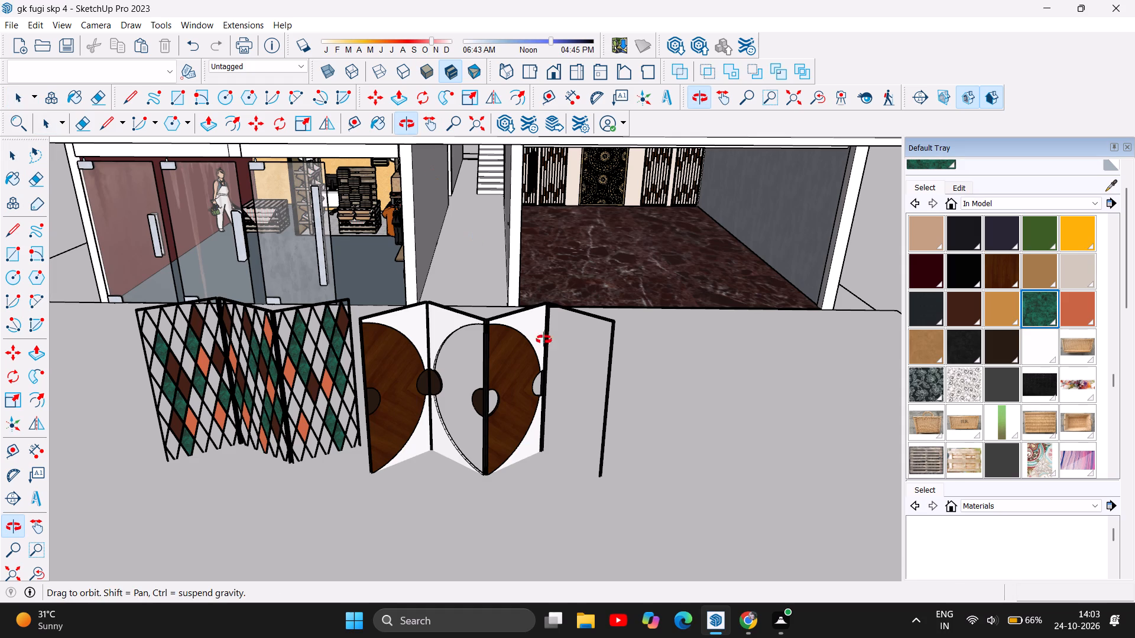
drag(546, 365, 567, 435)
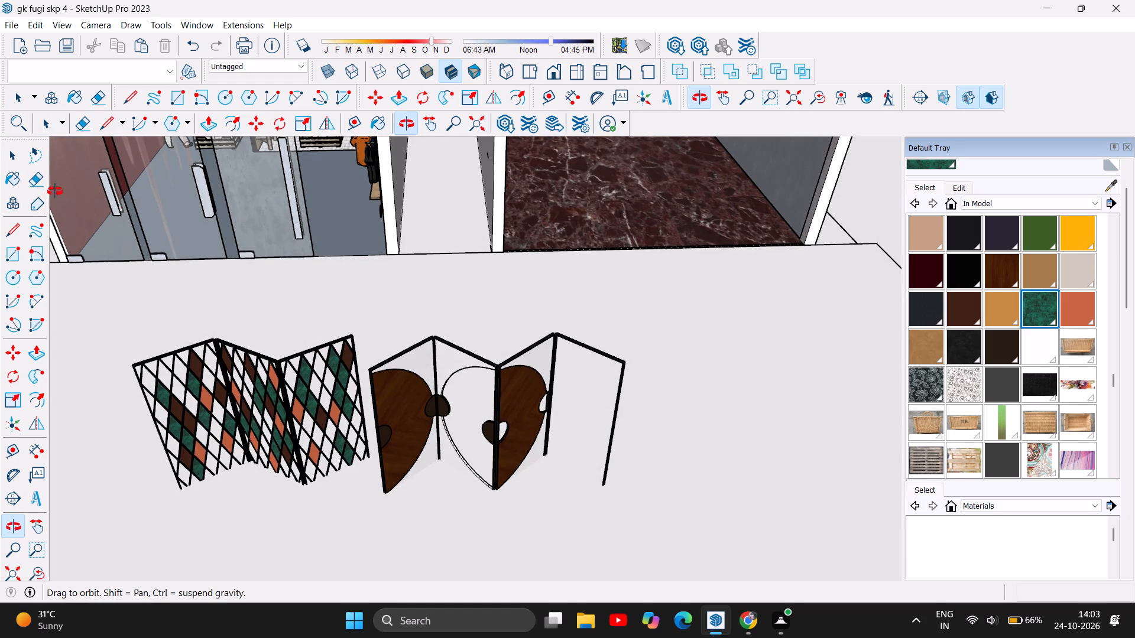
click(26, 155)
drag(117, 362, 129, 343)
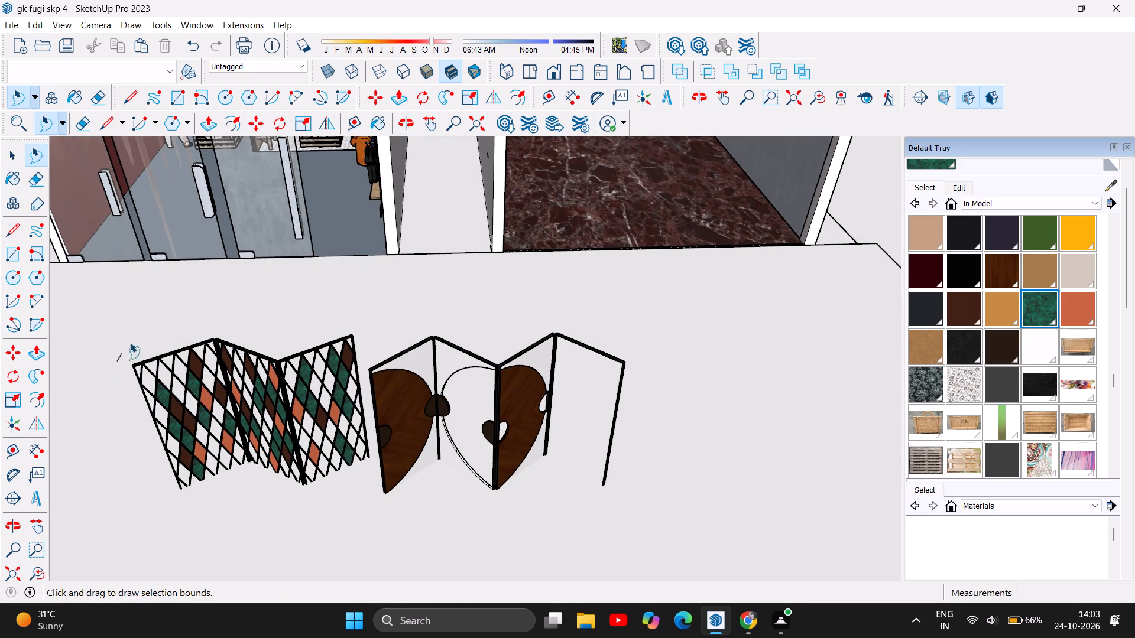
drag(129, 343, 647, 336)
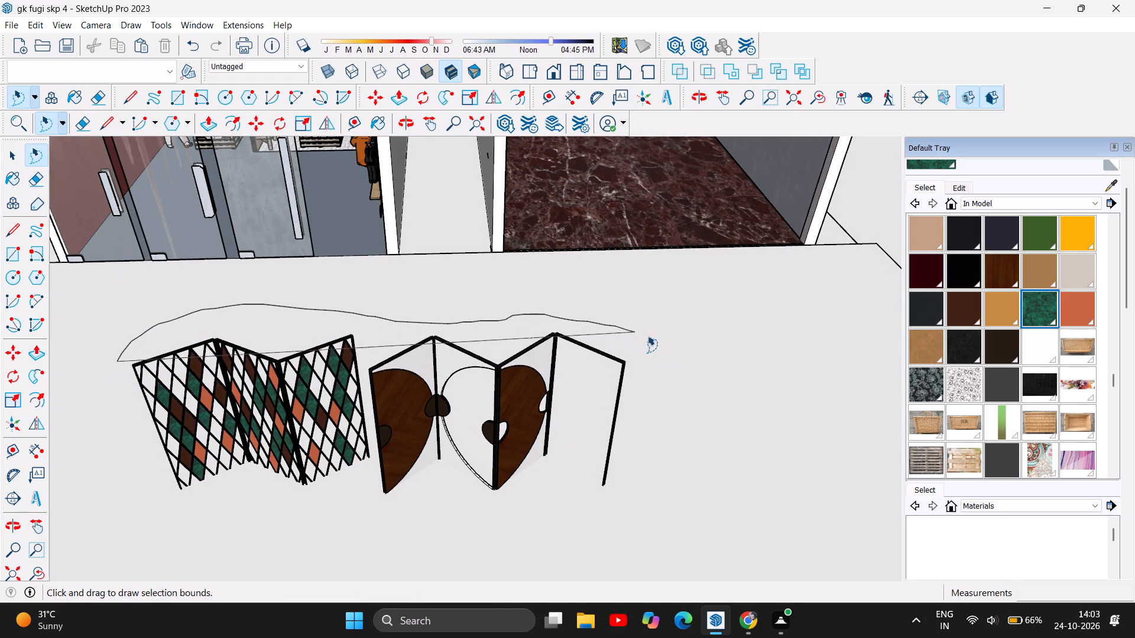
drag(647, 336, 148, 520)
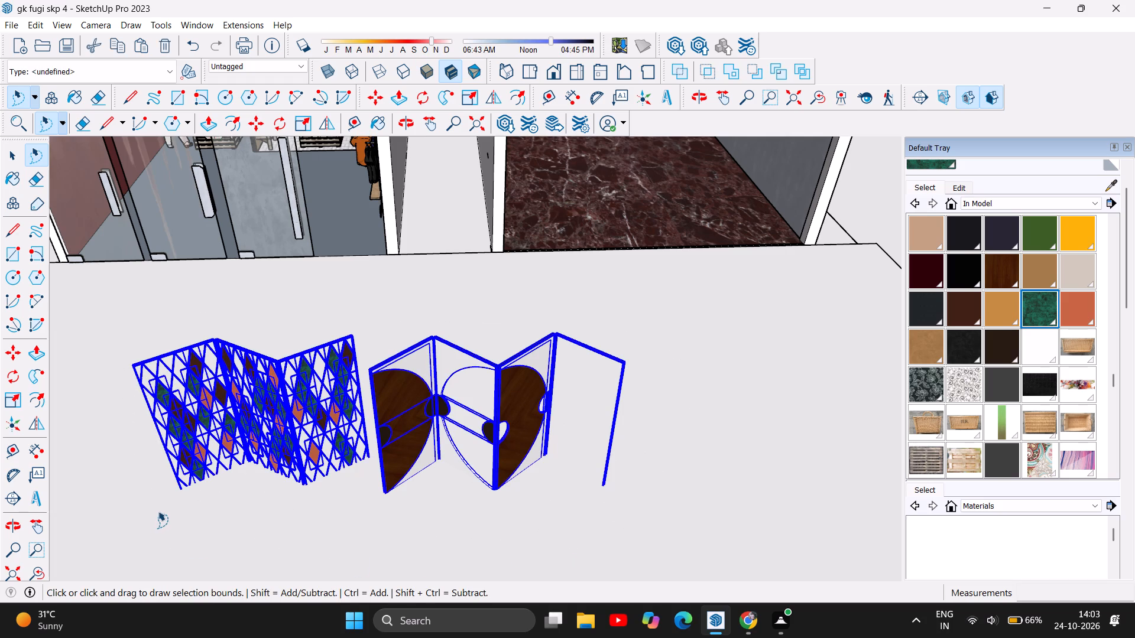
key(Delete)
Lasso-select the leftover black brick-patterned frame panel at the far end of the forecourt and delete it.
scroll(484, 337, down, 9)
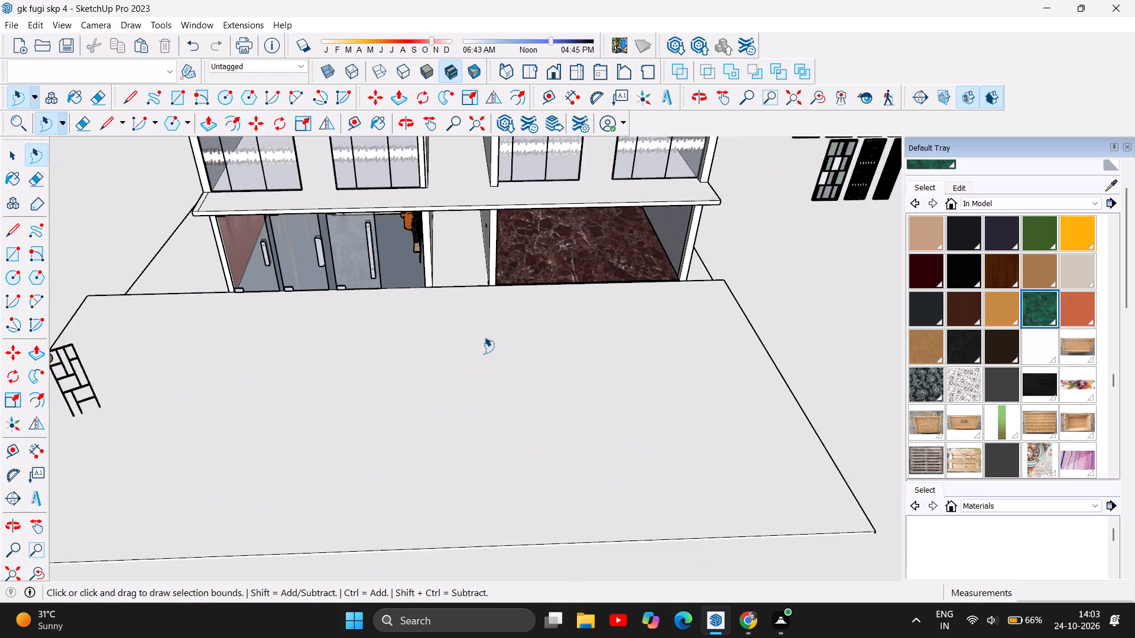
scroll(484, 337, down, 2)
scroll(111, 406, up, 1)
scroll(102, 359, up, 4)
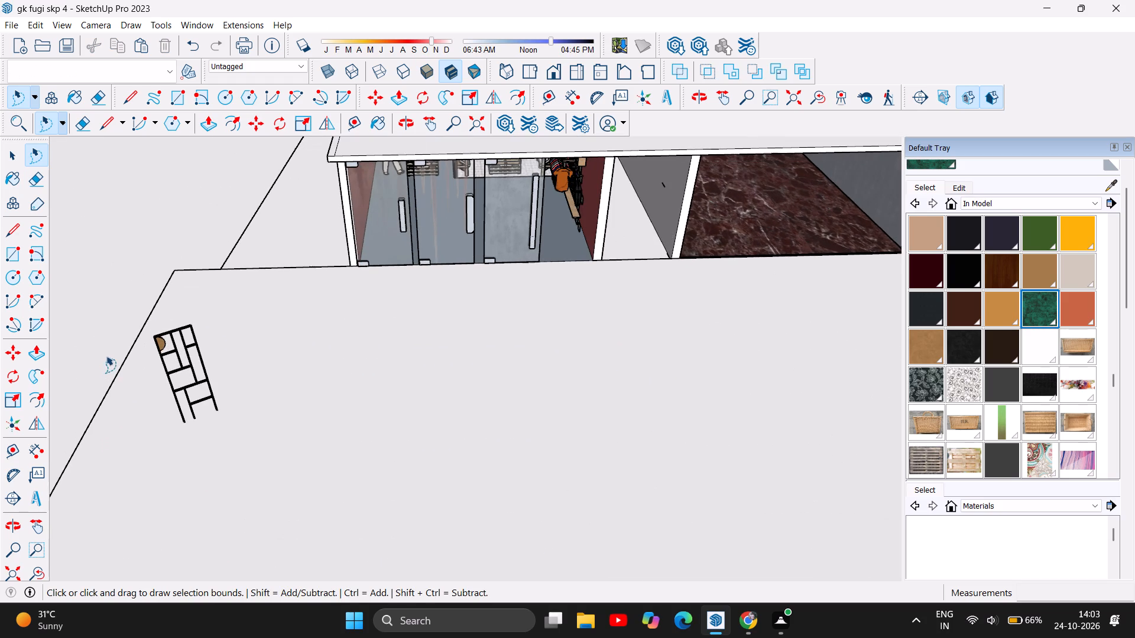
drag(138, 359, 227, 441)
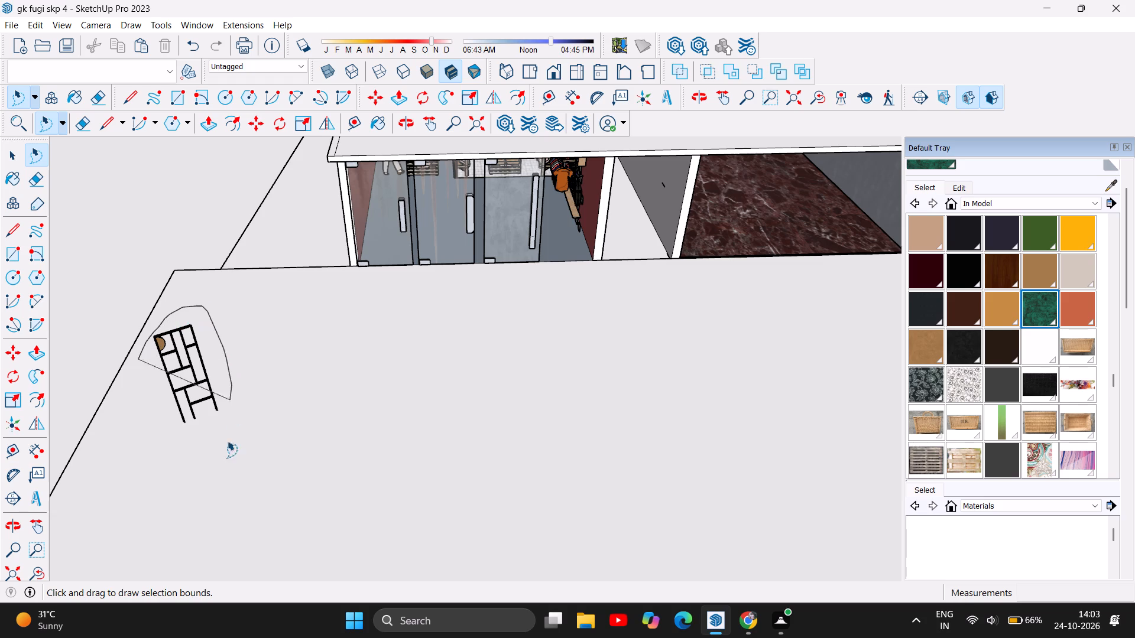
drag(227, 441, 168, 410)
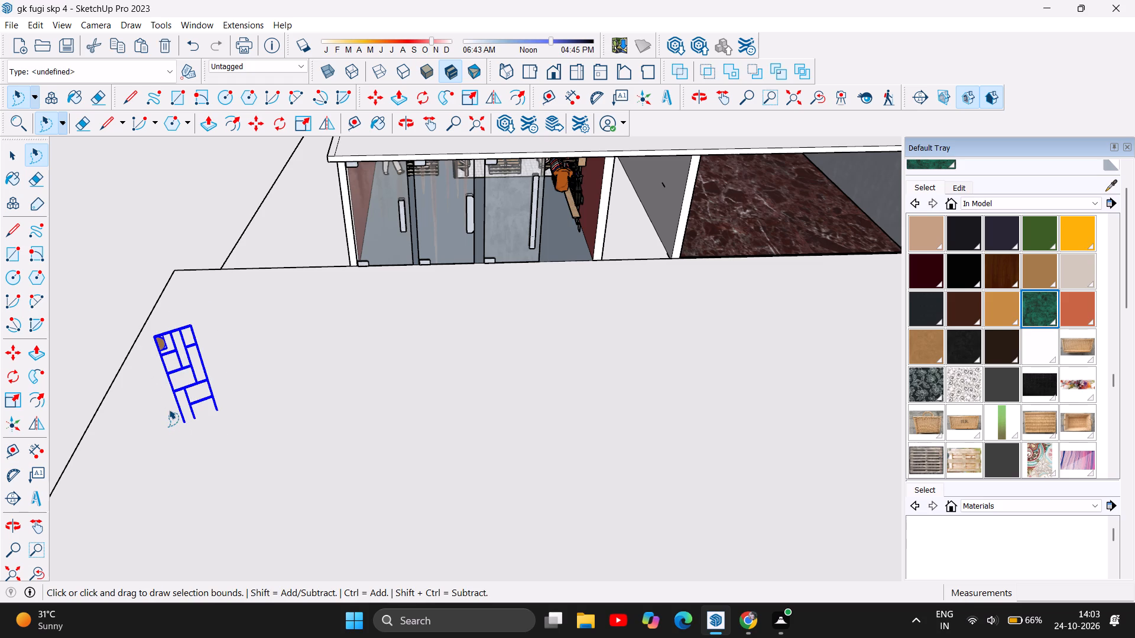
key(Delete)
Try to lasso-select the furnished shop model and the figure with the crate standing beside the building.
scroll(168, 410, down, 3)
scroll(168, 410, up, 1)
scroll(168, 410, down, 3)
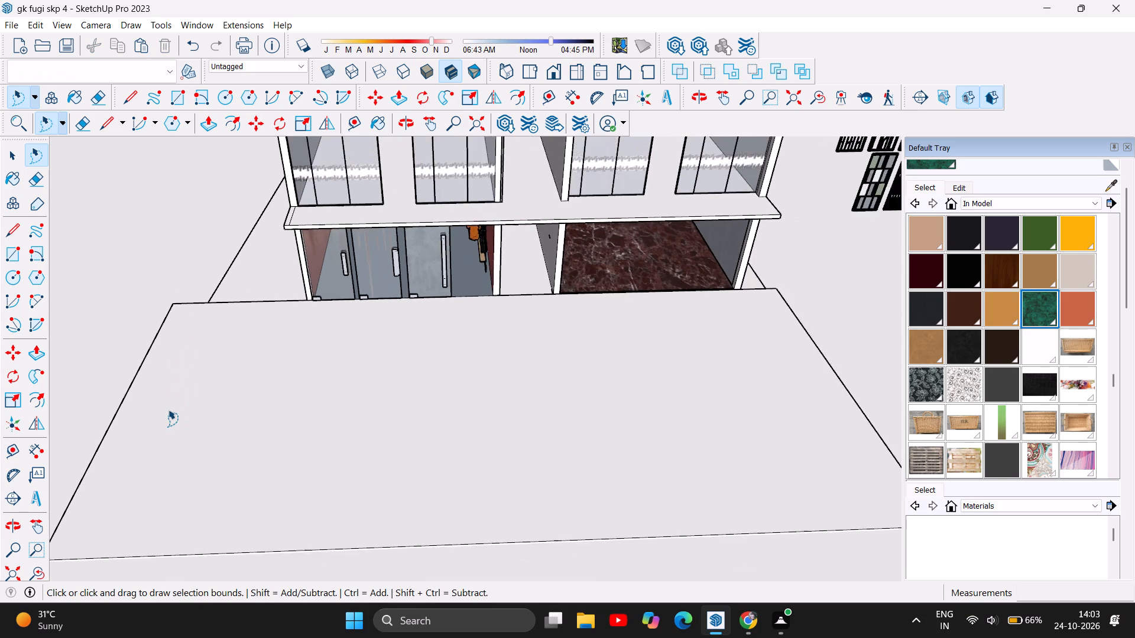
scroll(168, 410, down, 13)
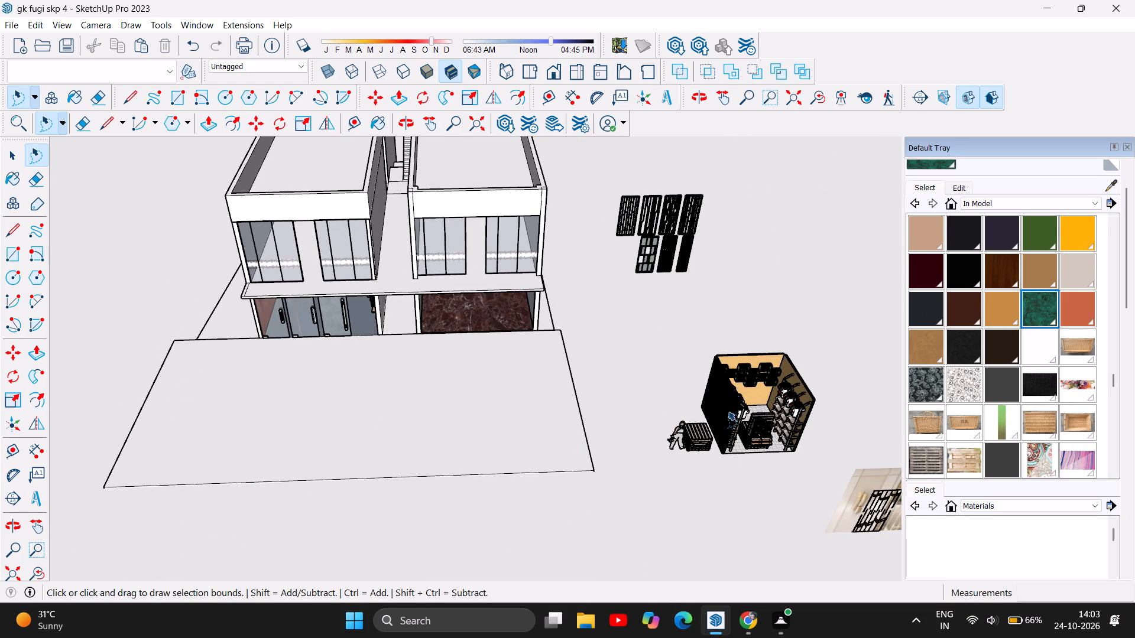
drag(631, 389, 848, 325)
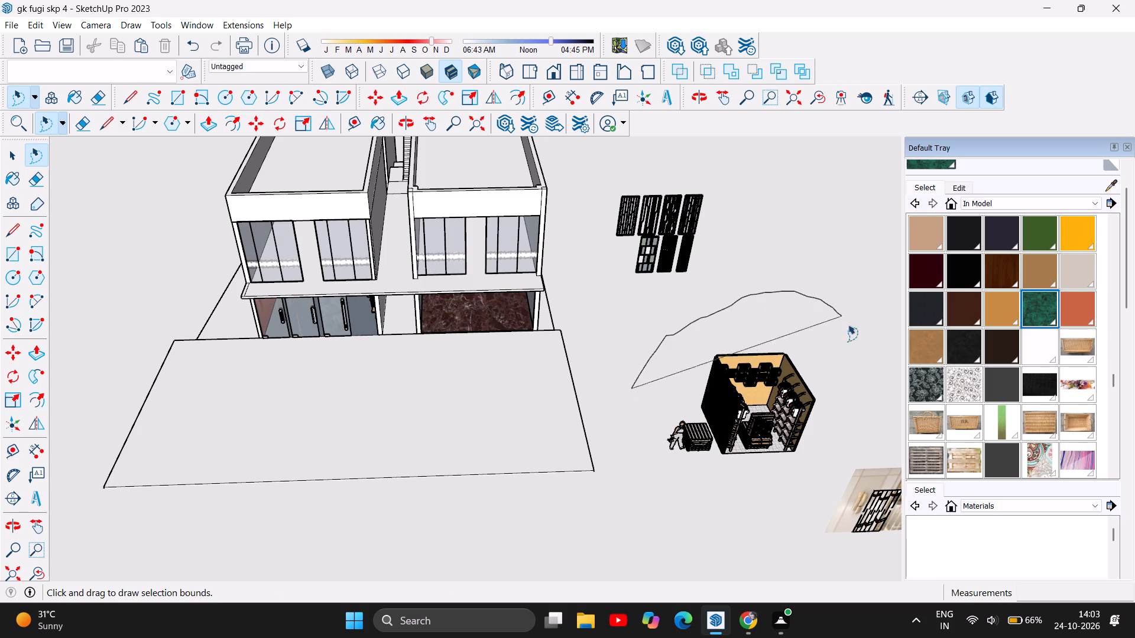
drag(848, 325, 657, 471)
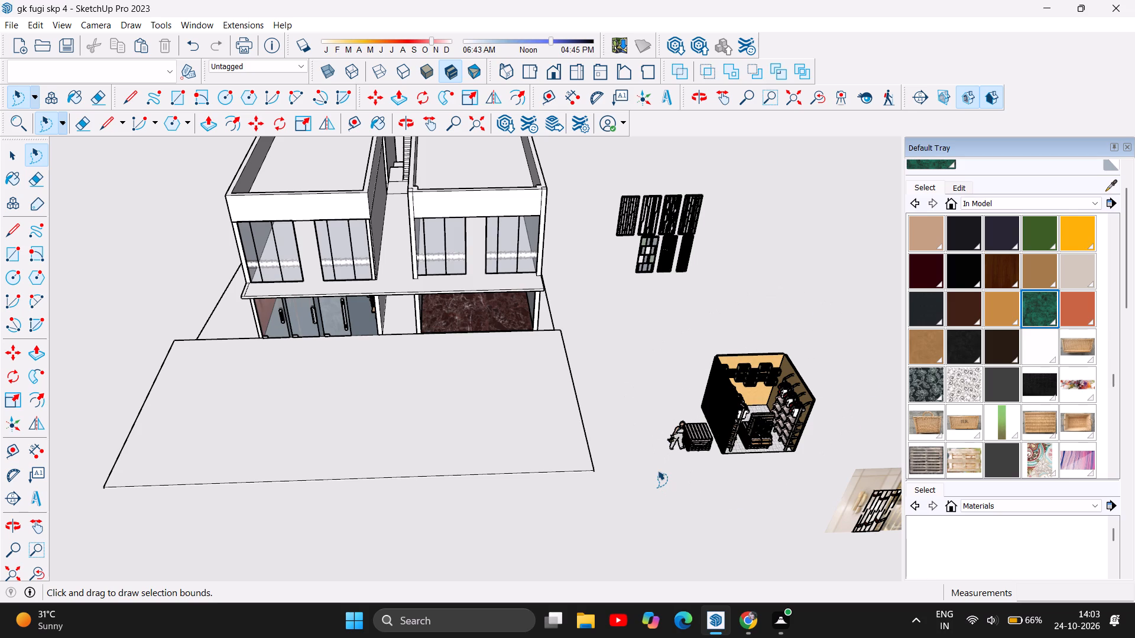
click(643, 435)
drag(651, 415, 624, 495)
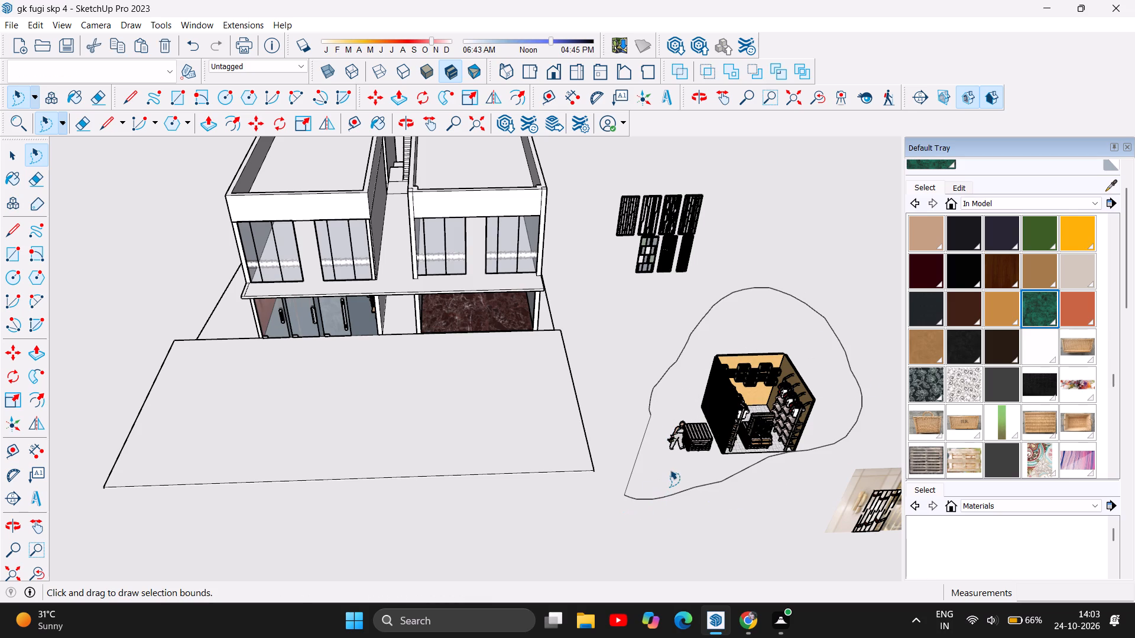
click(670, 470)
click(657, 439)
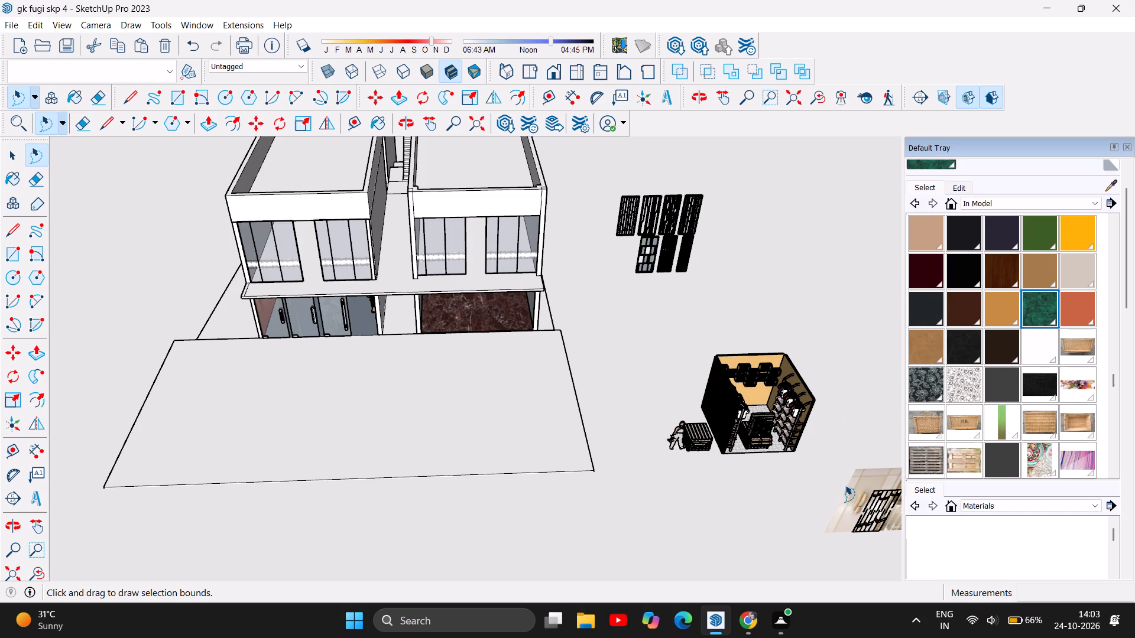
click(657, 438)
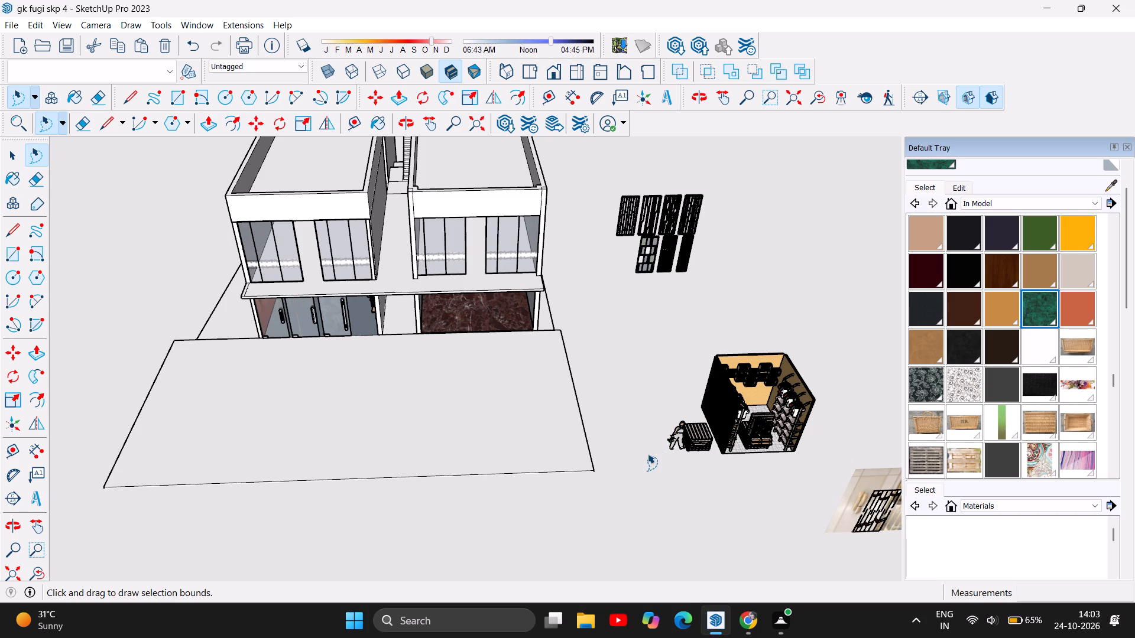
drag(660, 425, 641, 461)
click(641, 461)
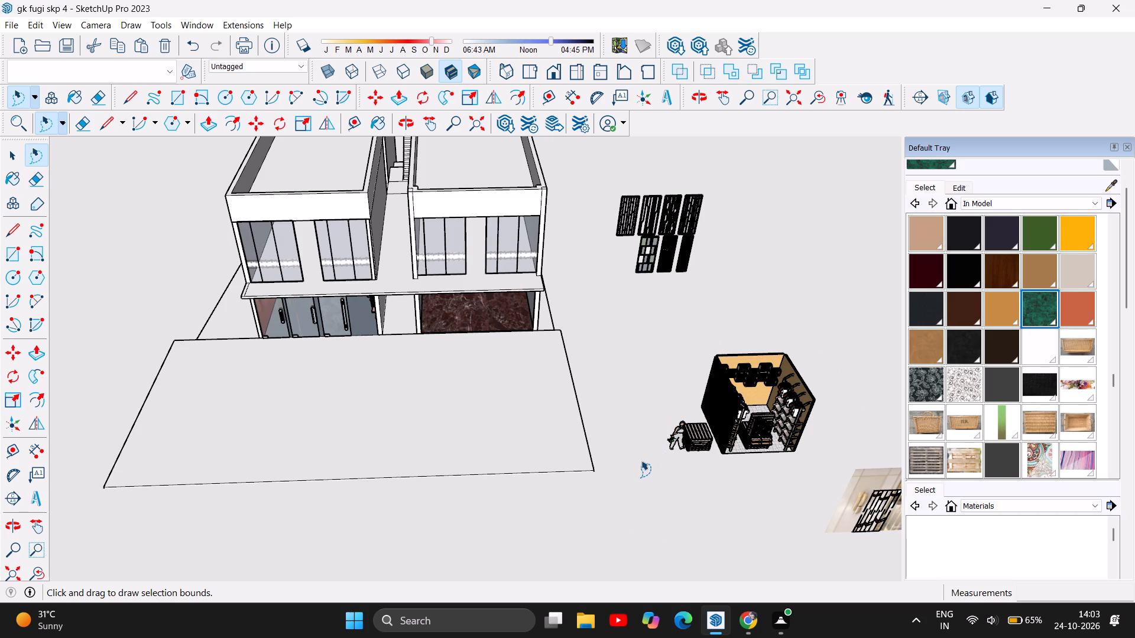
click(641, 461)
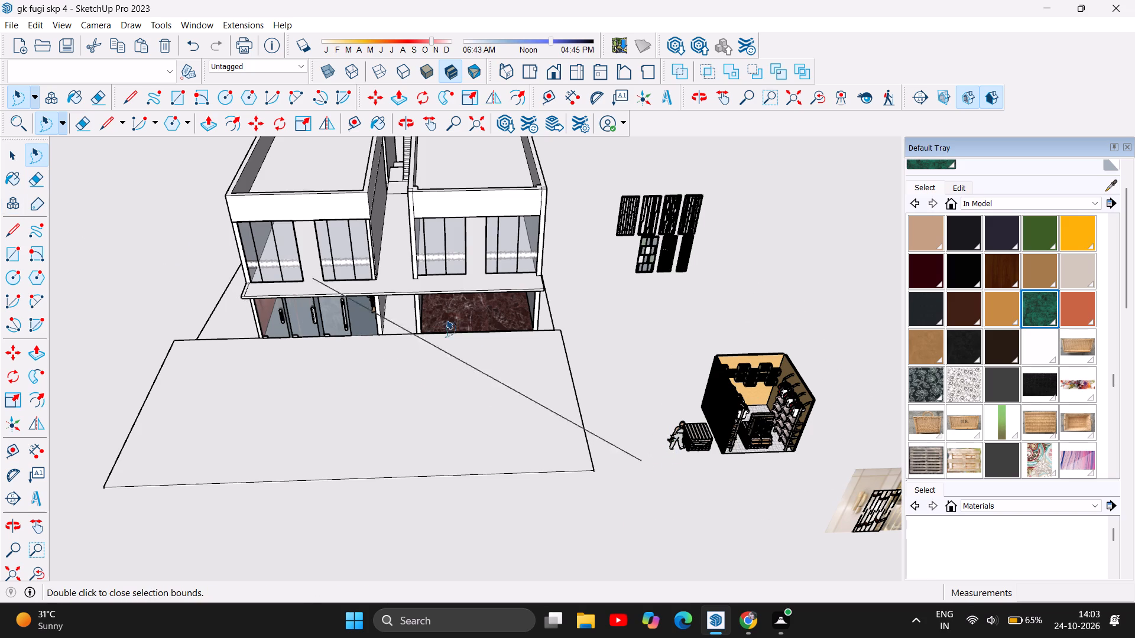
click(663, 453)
Erase the large ground face surrounding the building and its forecourt.
right_click(657, 451)
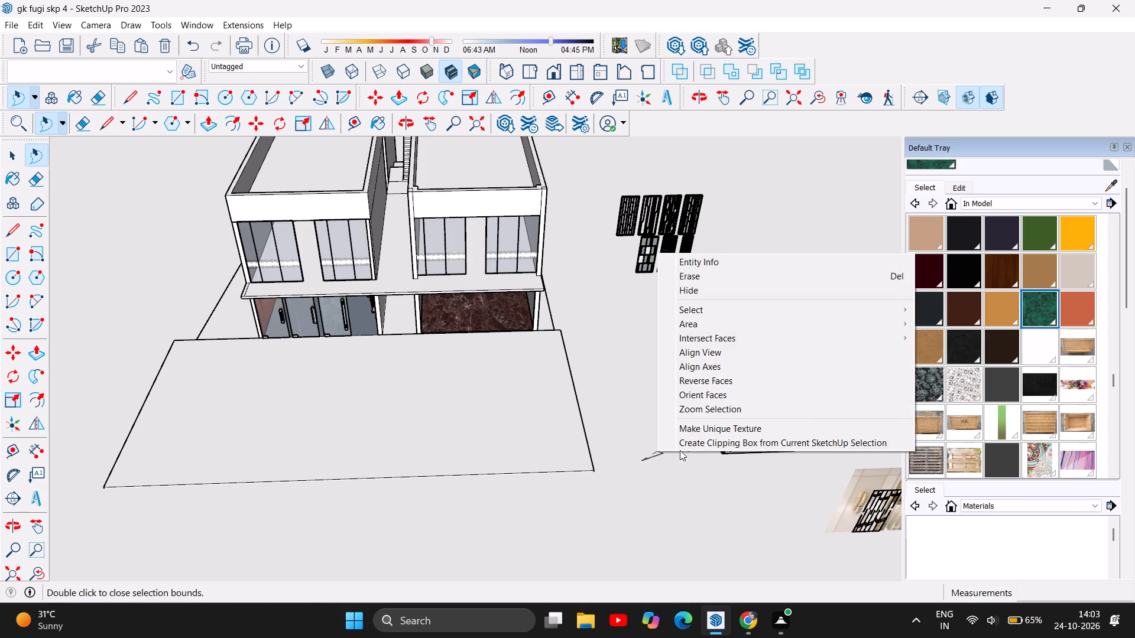
click(698, 279)
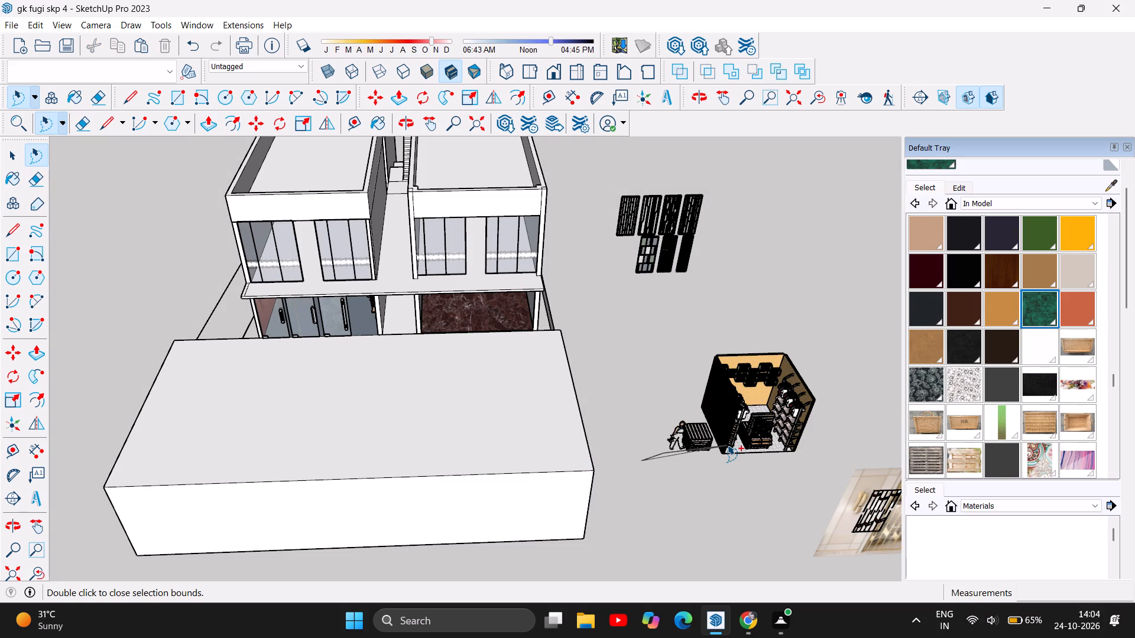
click(667, 465)
key(Escape)
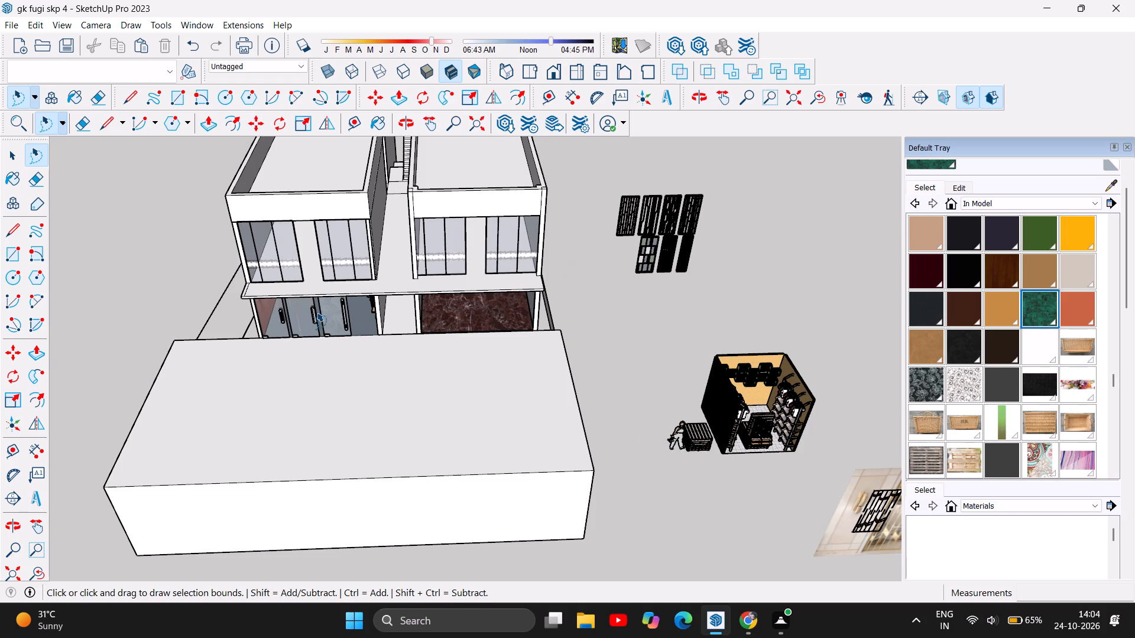
Examine the building from all around, including its open underside, the forecourt block, the side walls and the furnished shop model beside it.
click(403, 120)
drag(690, 465, 690, 464)
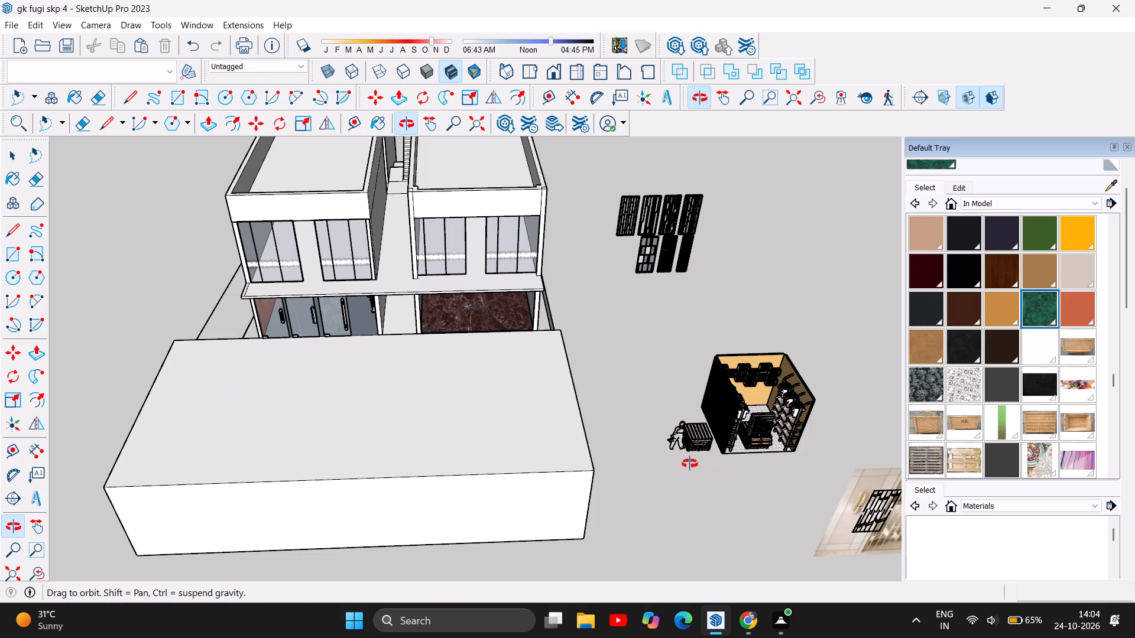
drag(690, 464, 195, 323)
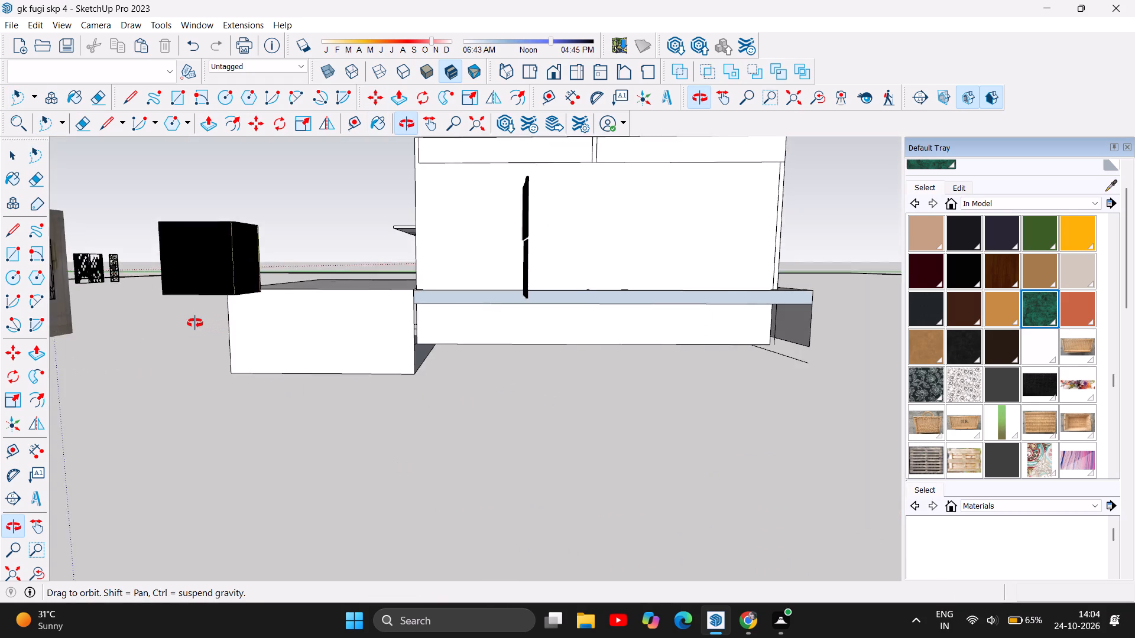
drag(195, 323, 96, 183)
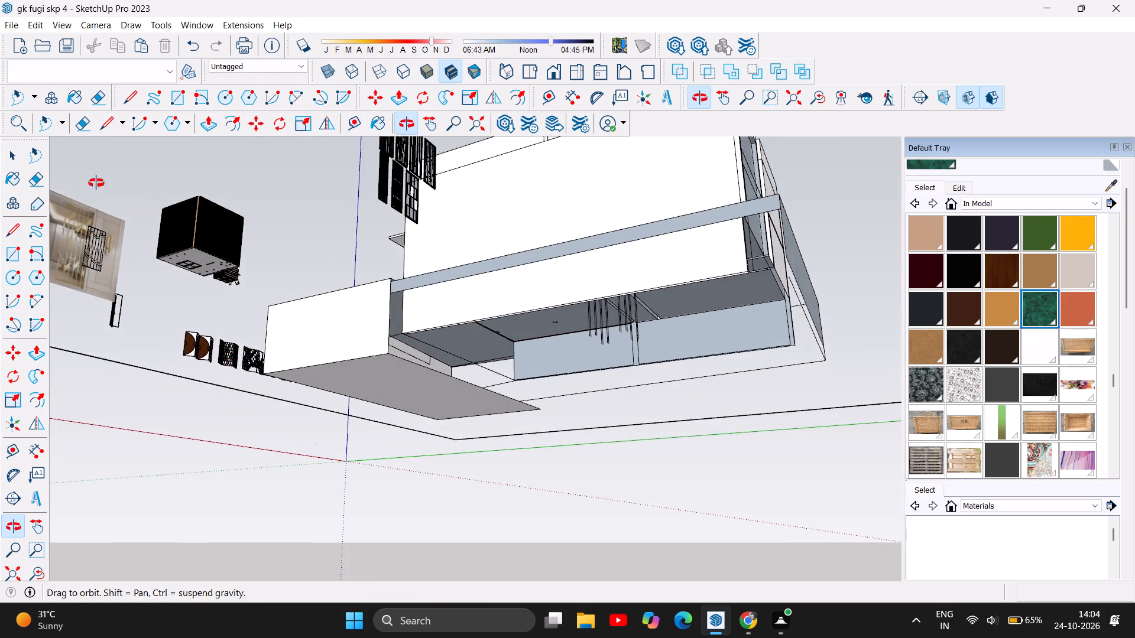
drag(96, 183, 205, 242)
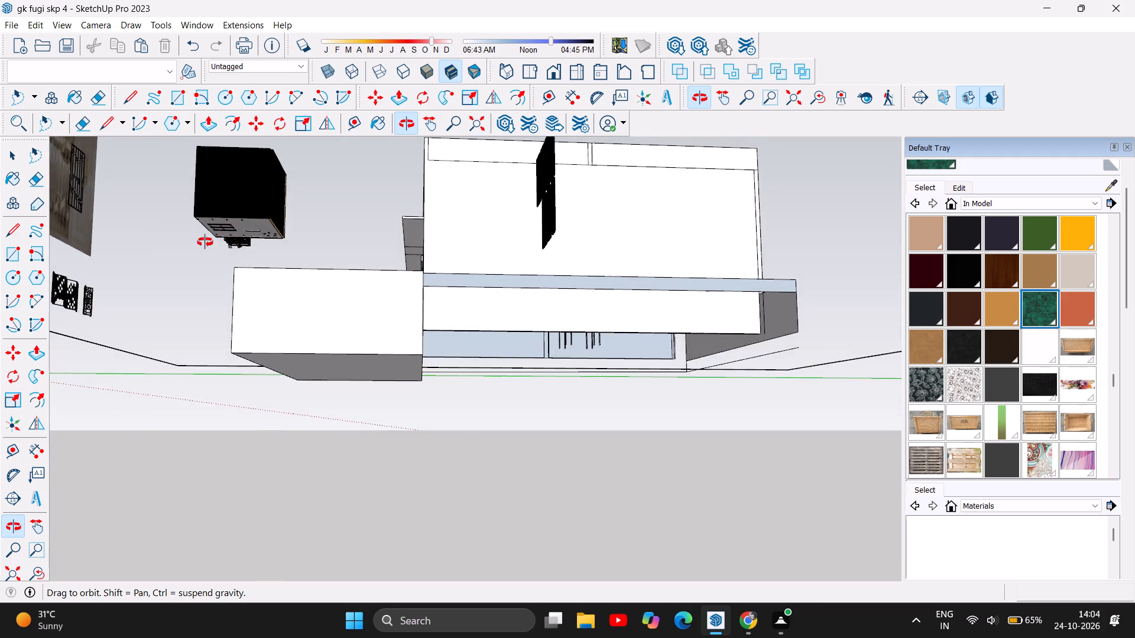
drag(205, 242, 128, 116)
drag(504, 402, 466, 379)
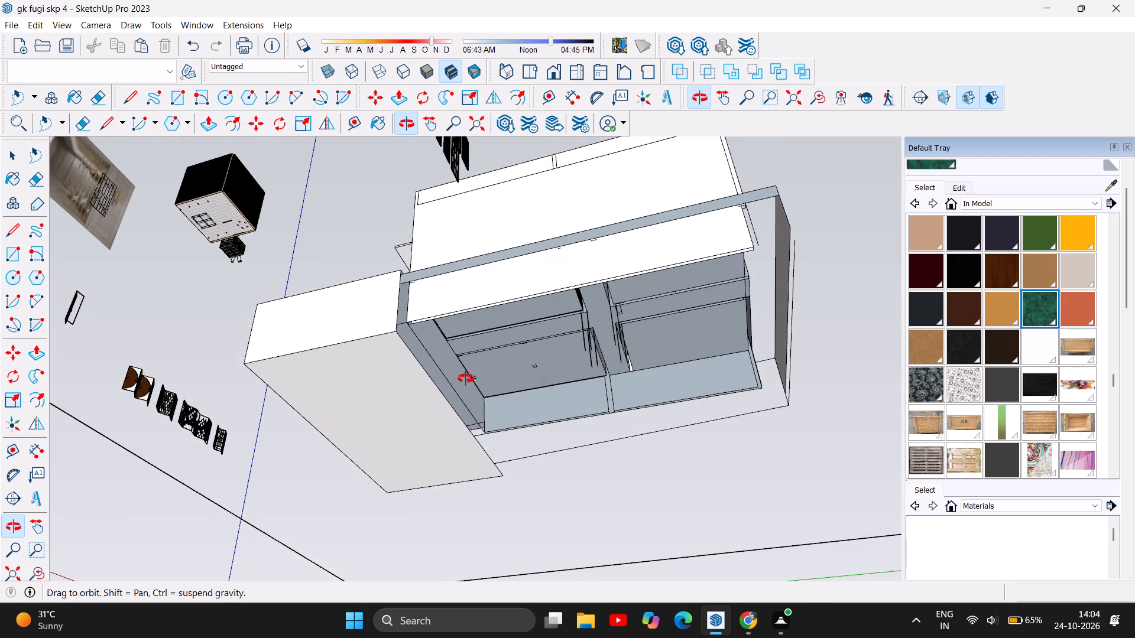
drag(466, 379, 205, 460)
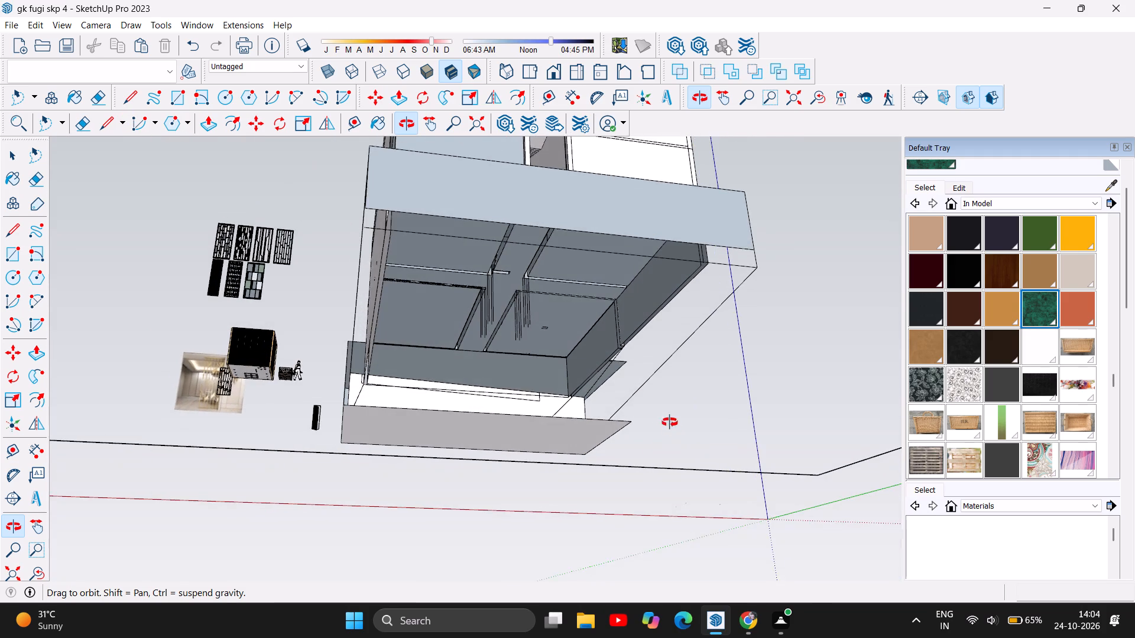
scroll(544, 256, up, 8)
scroll(504, 361, up, 4)
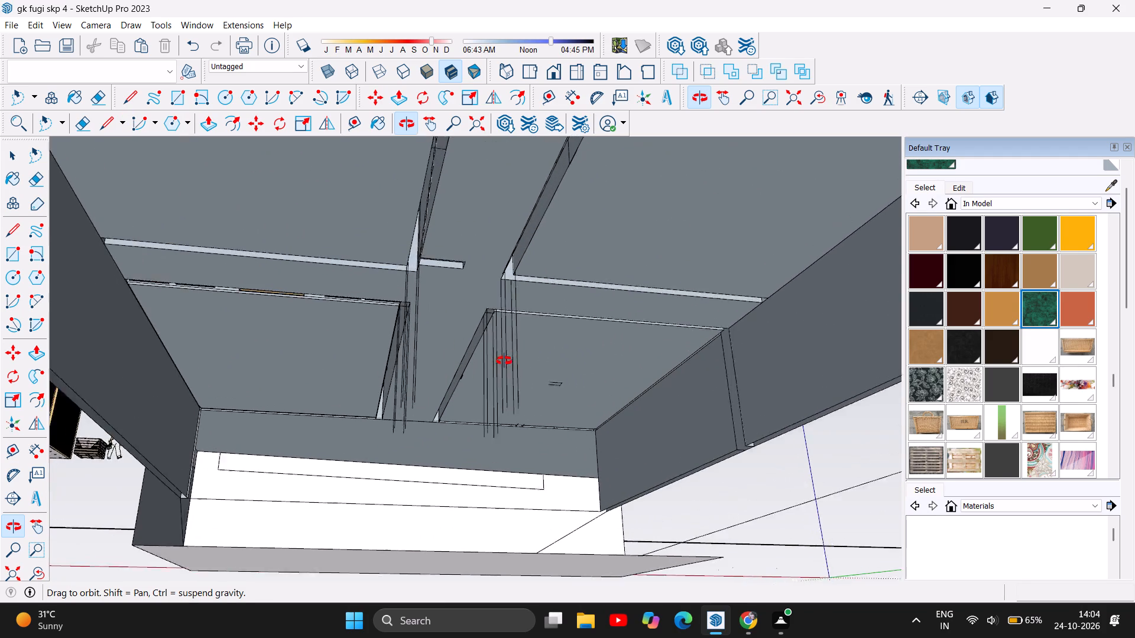
drag(576, 368, 492, 468)
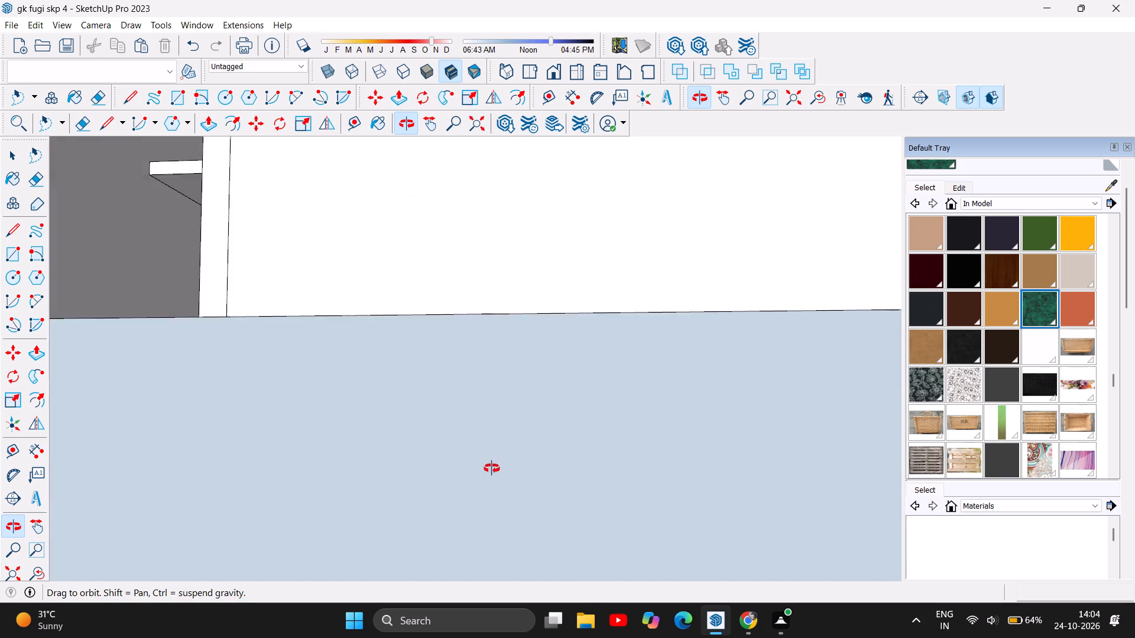
drag(492, 468, 407, 383)
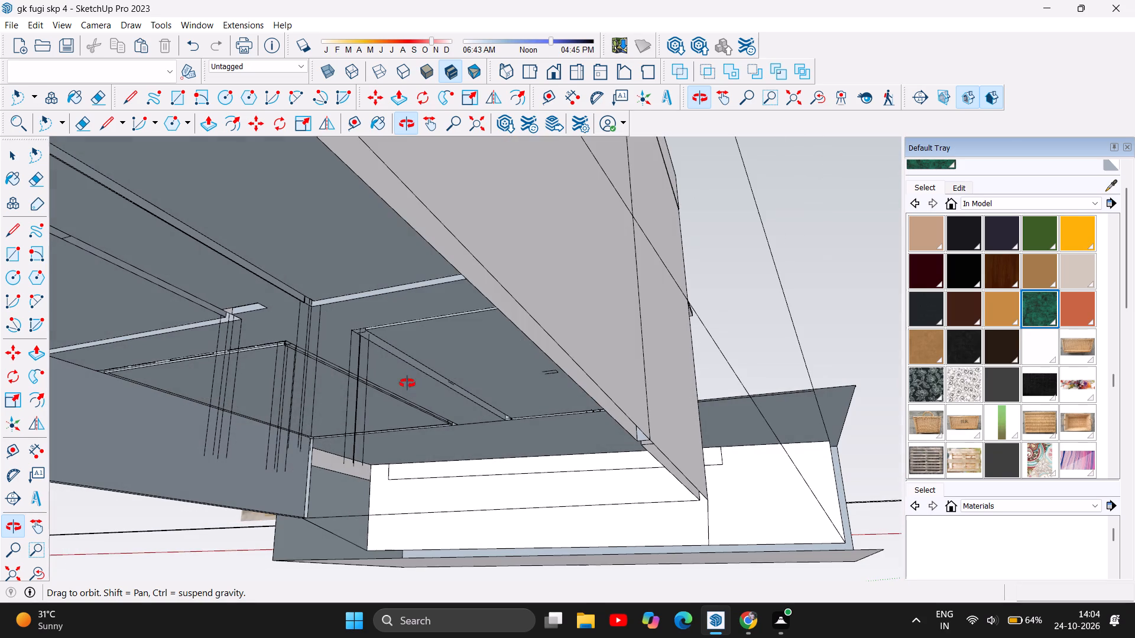
scroll(462, 350, down, 6)
drag(367, 389, 417, 427)
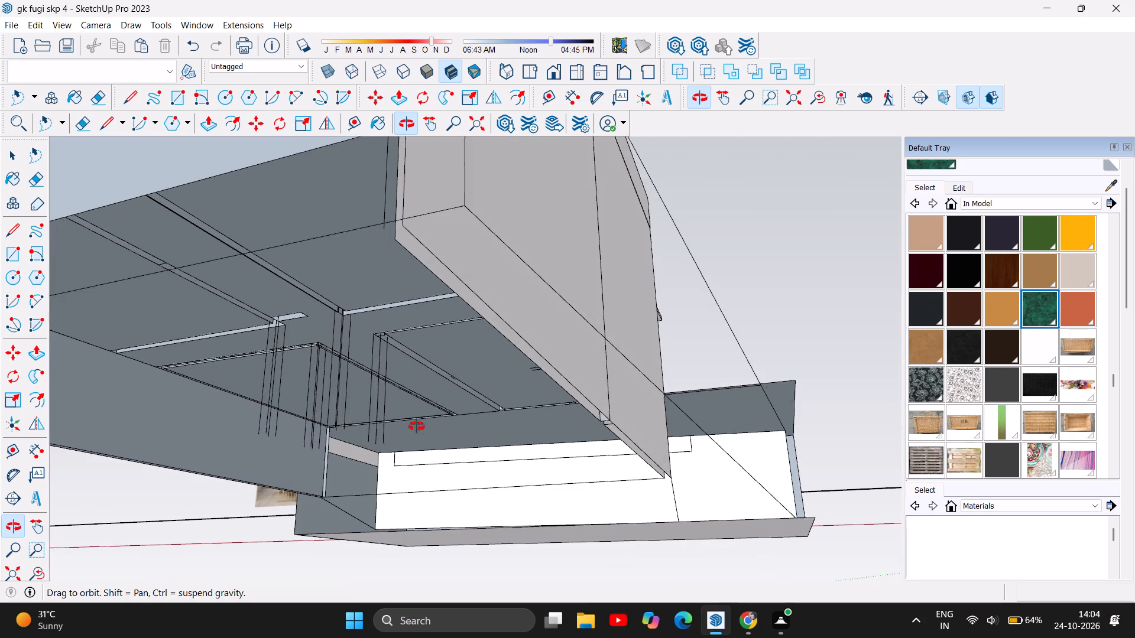
drag(417, 427, 590, 483)
drag(445, 411, 627, 493)
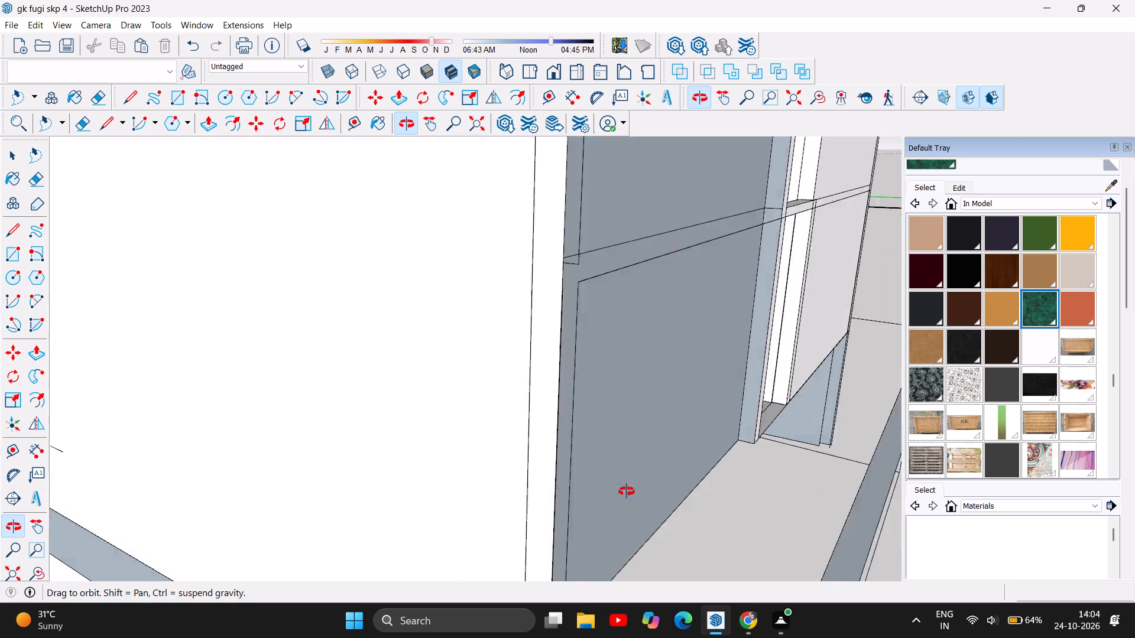
scroll(610, 430, down, 5)
scroll(687, 393, down, 13)
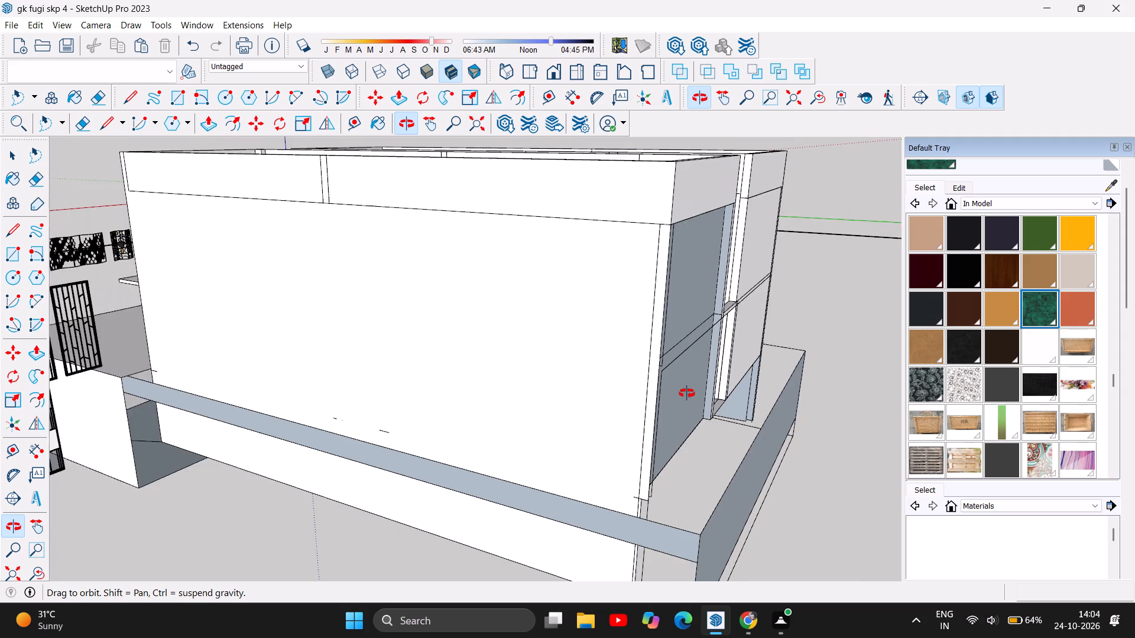
scroll(687, 393, down, 1)
drag(302, 483, 603, 454)
drag(96, 460, 166, 457)
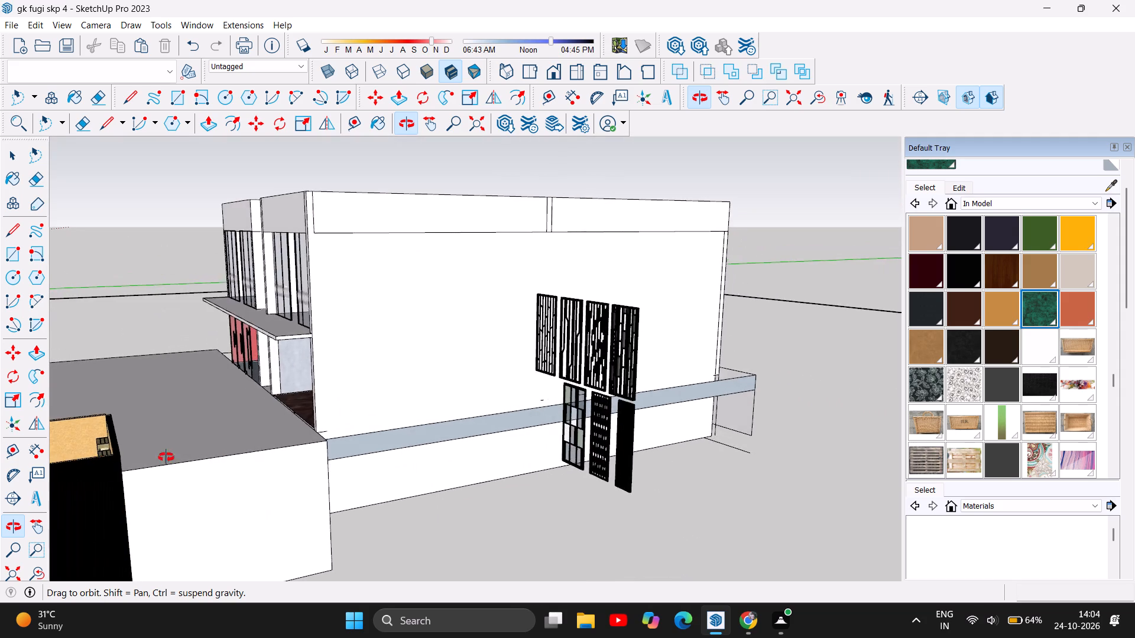
drag(166, 457, 327, 372)
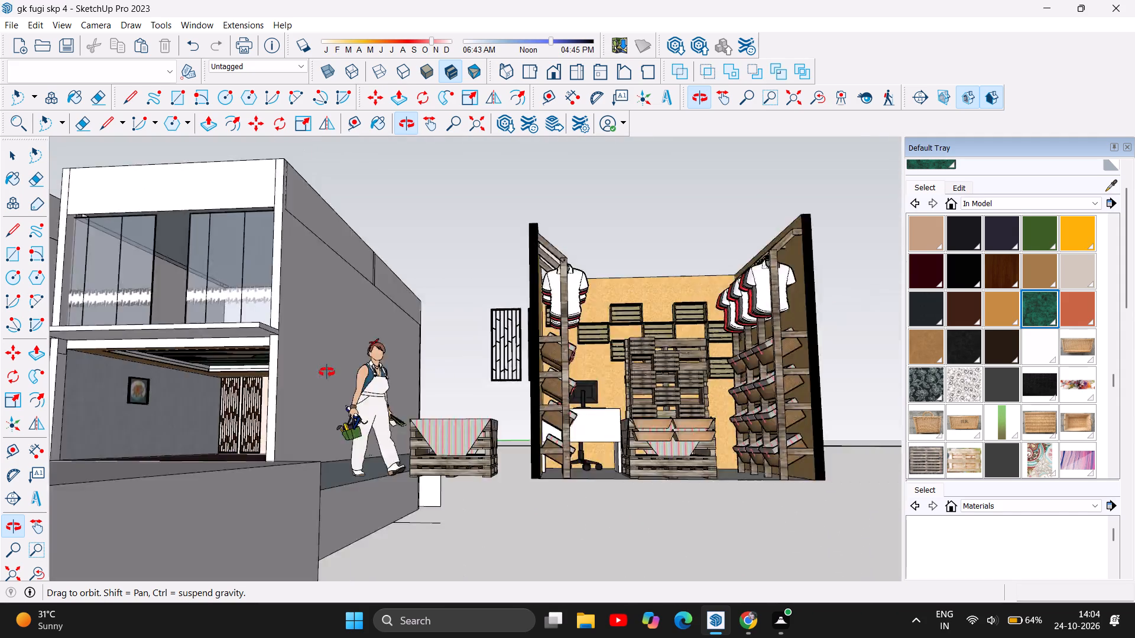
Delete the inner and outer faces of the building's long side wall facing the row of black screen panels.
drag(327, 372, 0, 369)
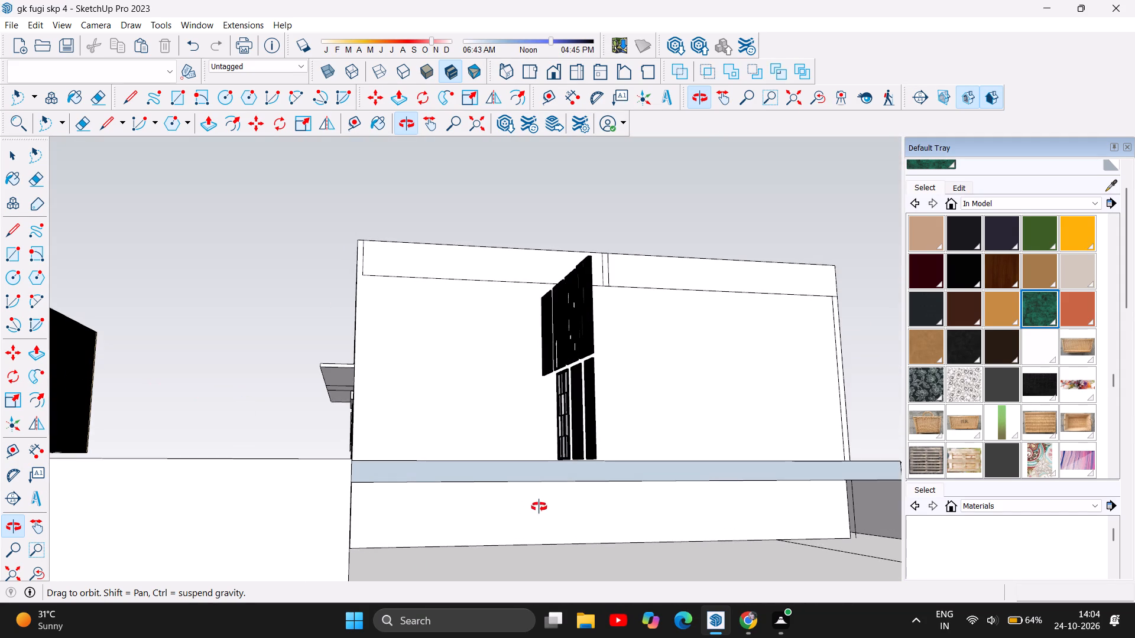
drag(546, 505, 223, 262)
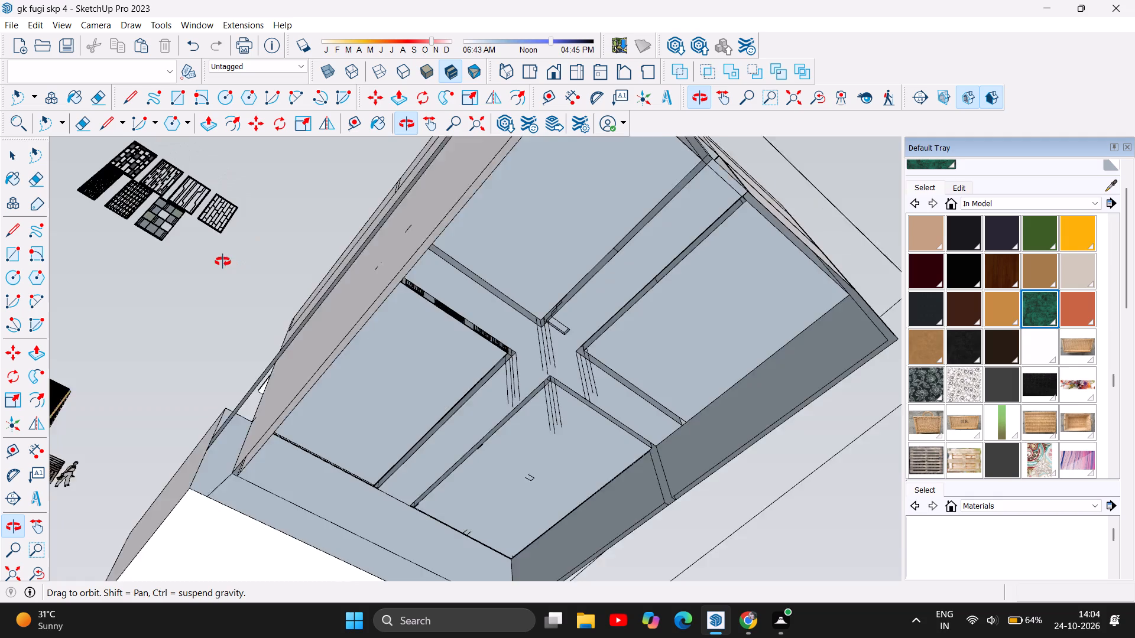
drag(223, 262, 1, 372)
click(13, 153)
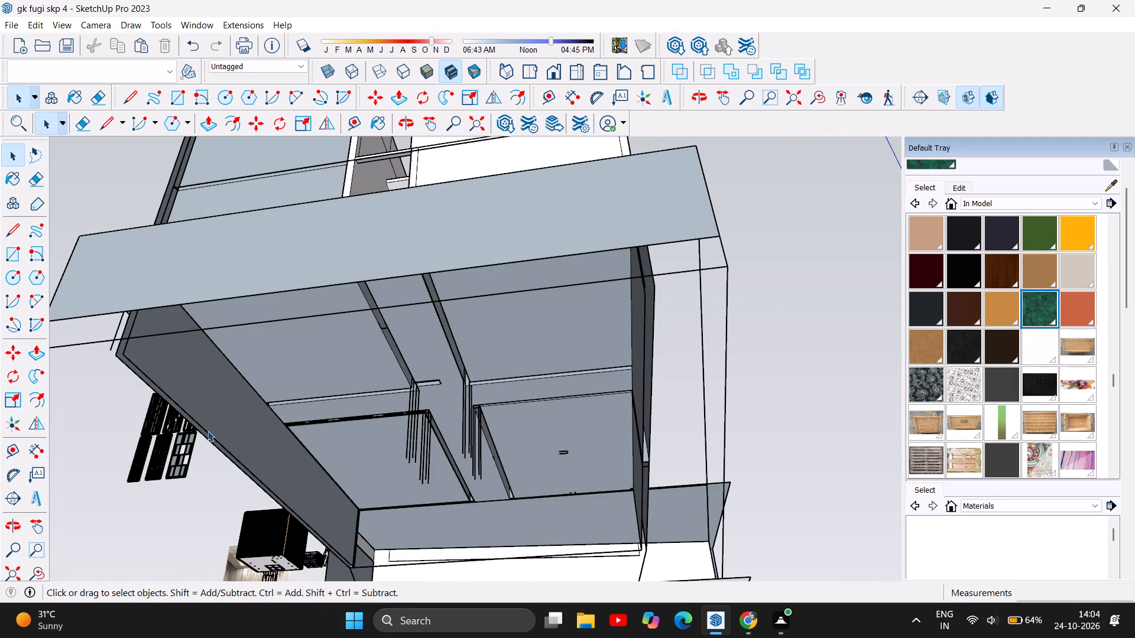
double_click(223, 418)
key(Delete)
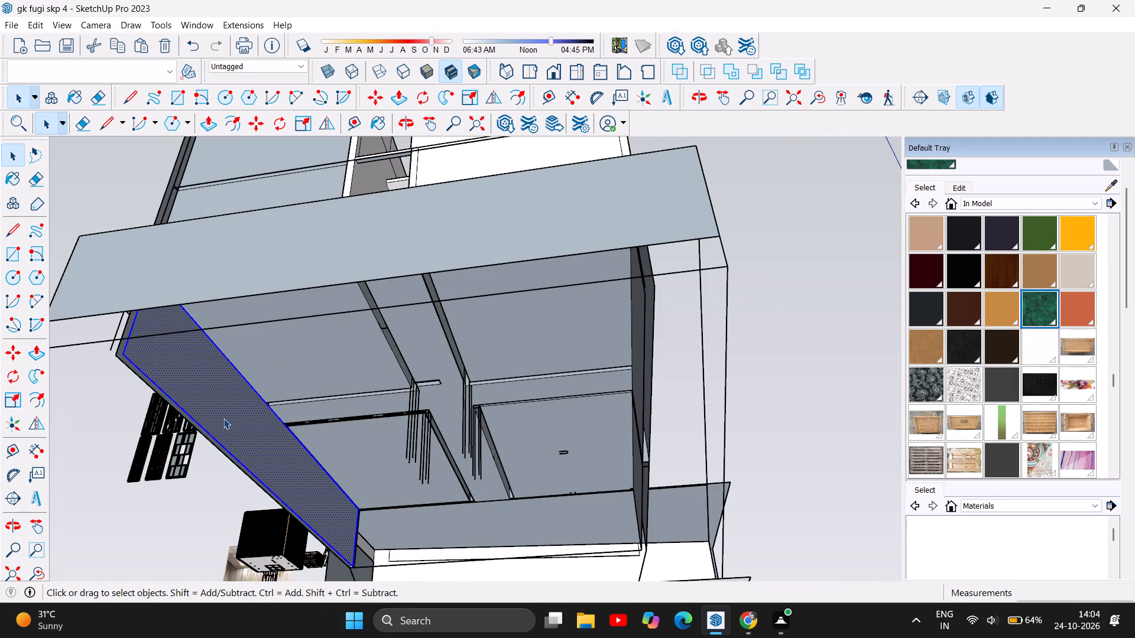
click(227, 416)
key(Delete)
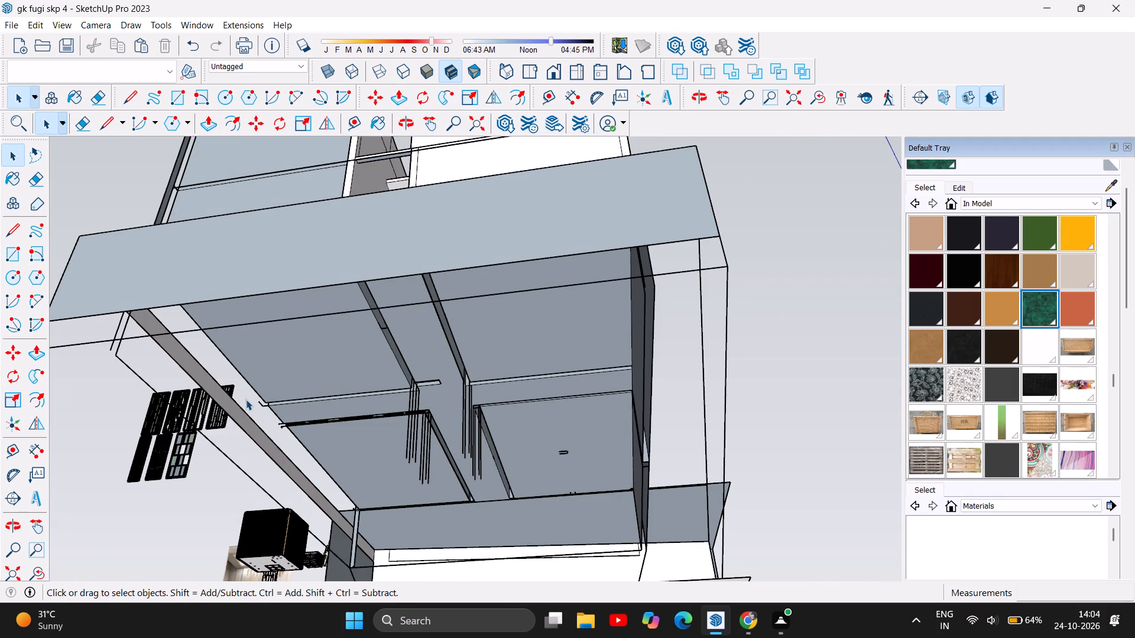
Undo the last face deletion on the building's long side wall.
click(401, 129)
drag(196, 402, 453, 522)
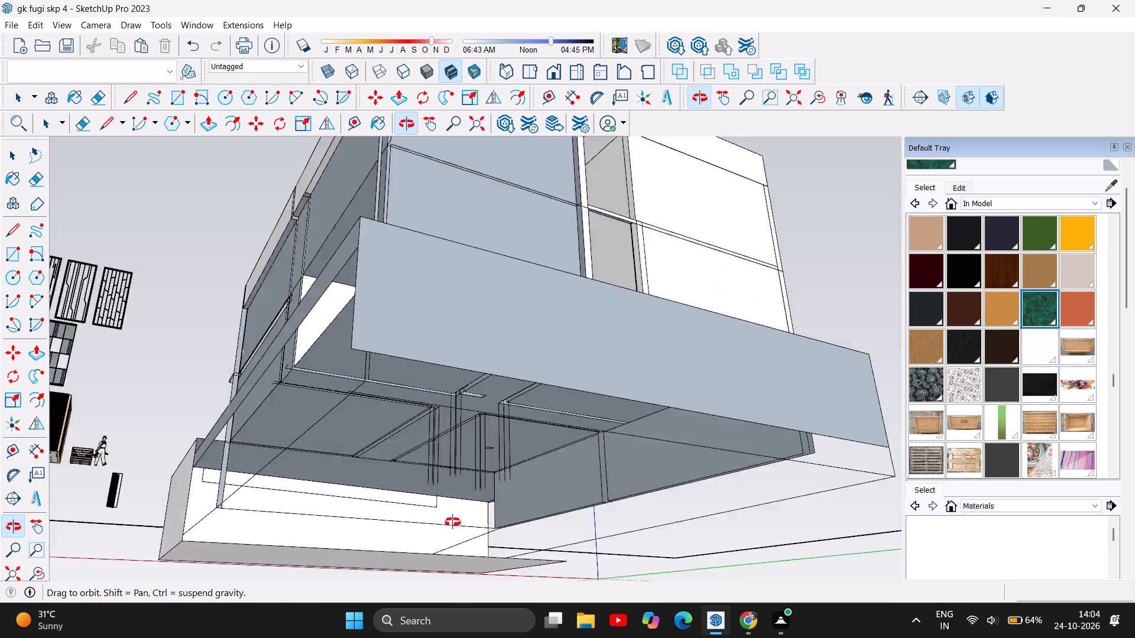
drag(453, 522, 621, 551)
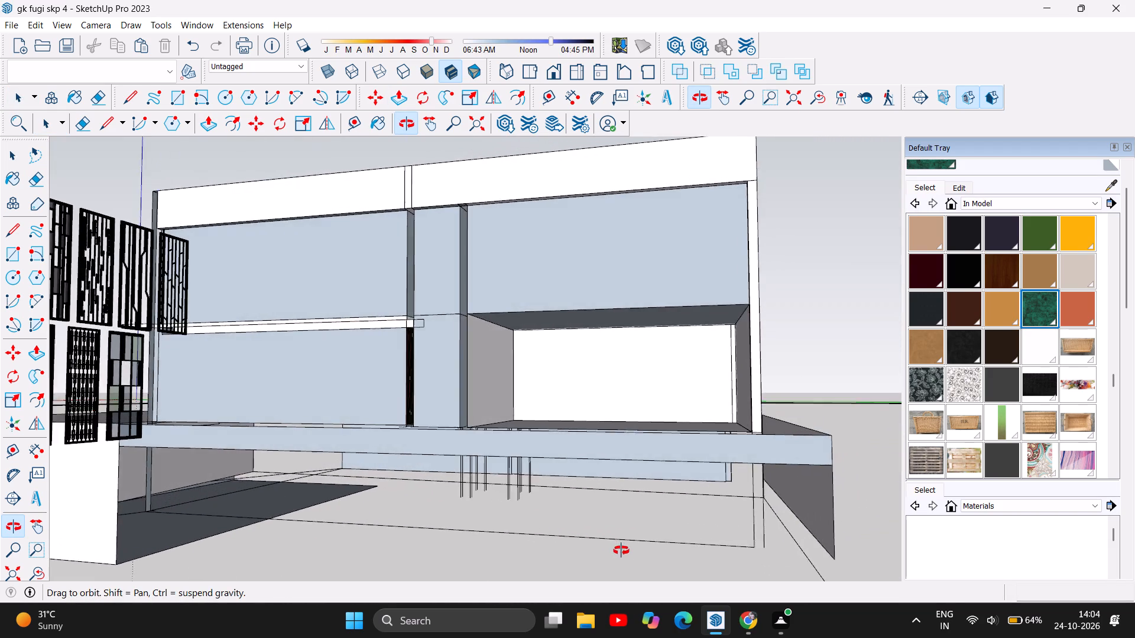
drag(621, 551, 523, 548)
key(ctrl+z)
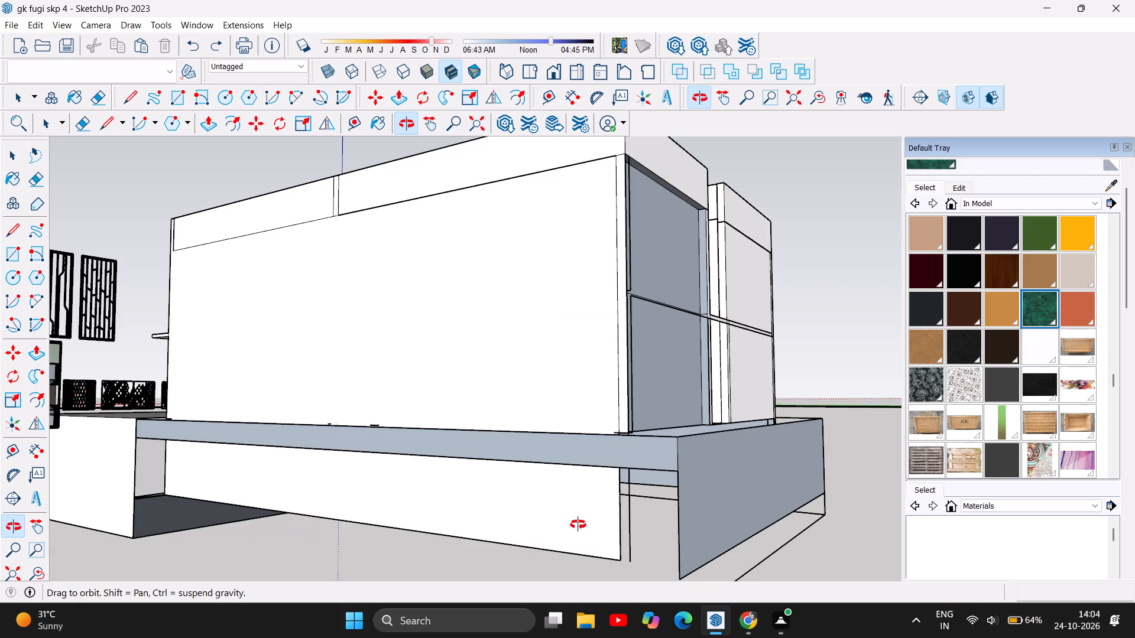
Examine the building's rear, its opposite side wall and the glazed ground-floor shopfront with the central stair passage.
drag(607, 527, 511, 569)
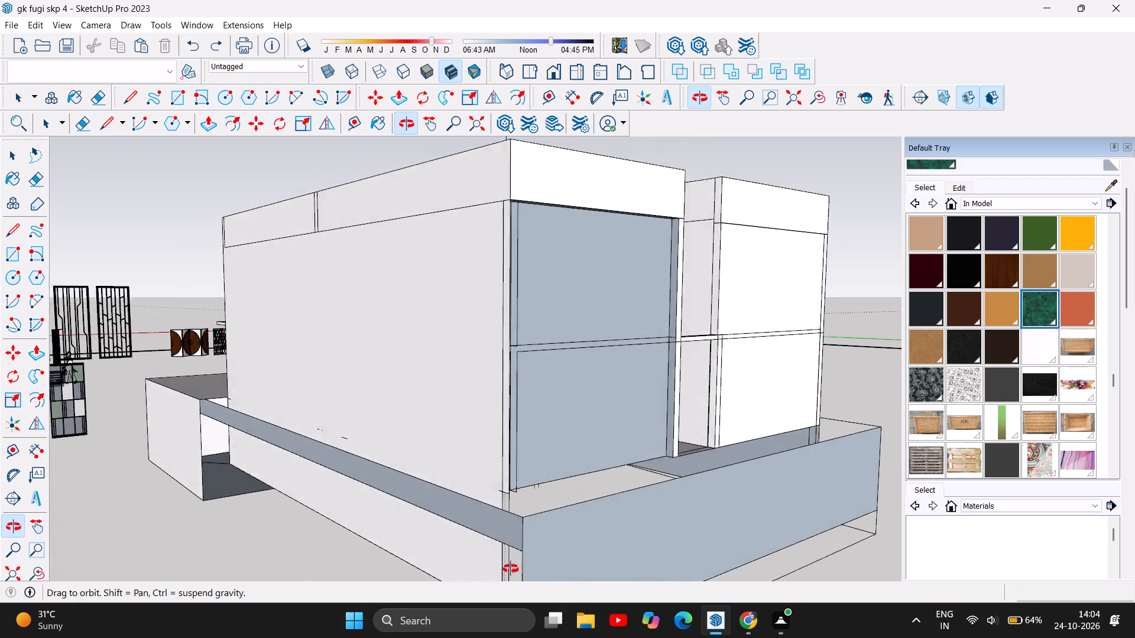
drag(511, 569, 319, 523)
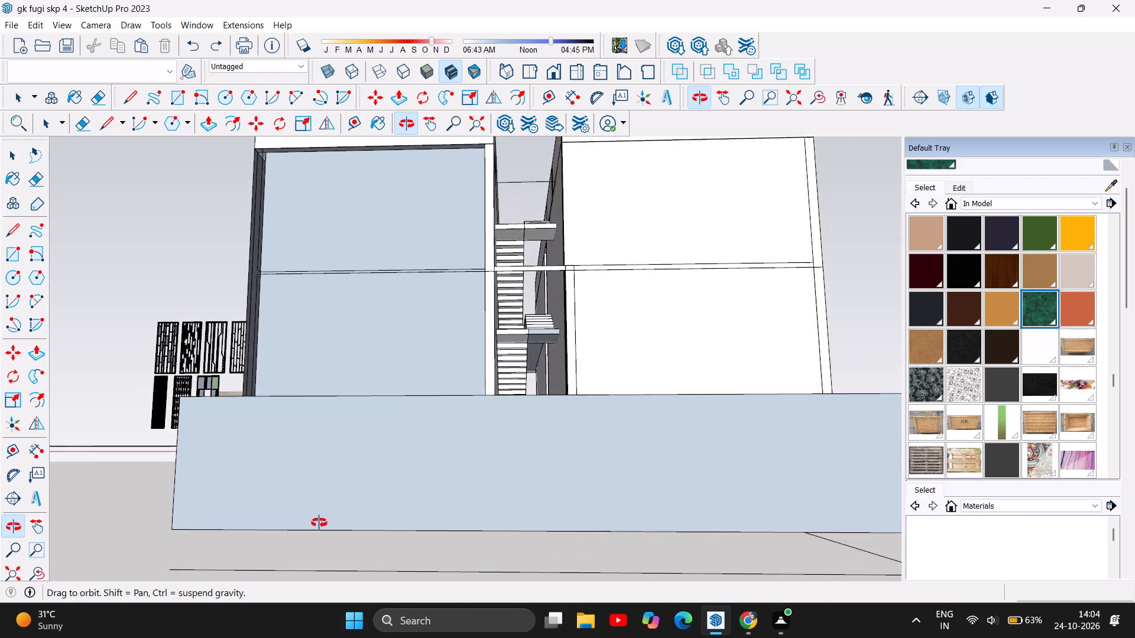
drag(319, 523, 284, 542)
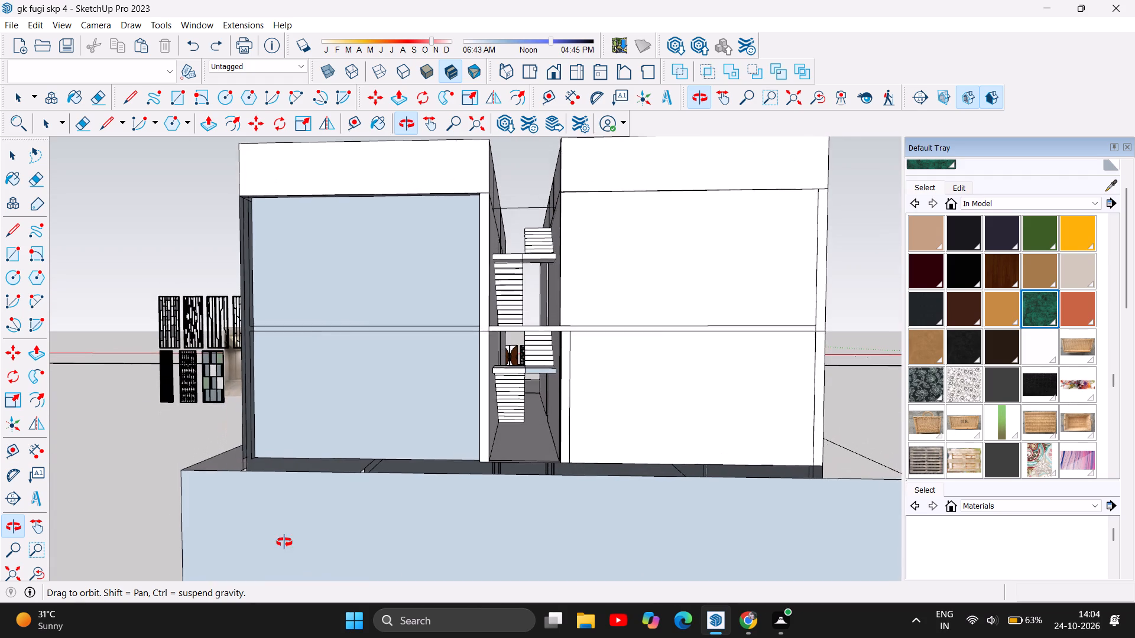
drag(284, 542, 58, 492)
drag(681, 484, 677, 483)
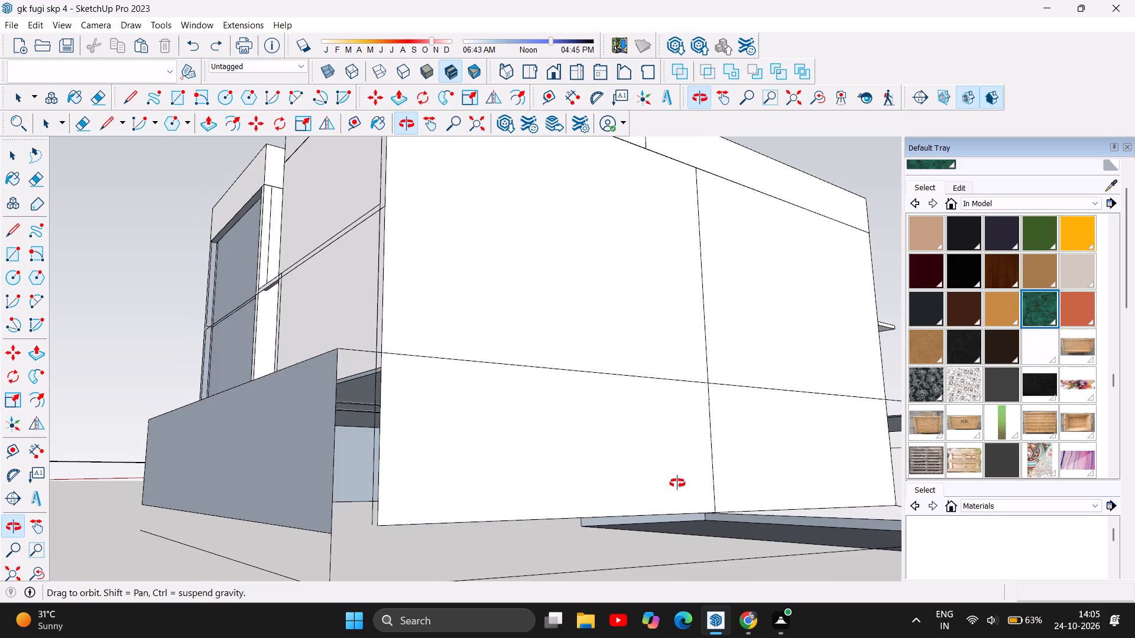
drag(677, 483, 306, 502)
drag(656, 456, 540, 500)
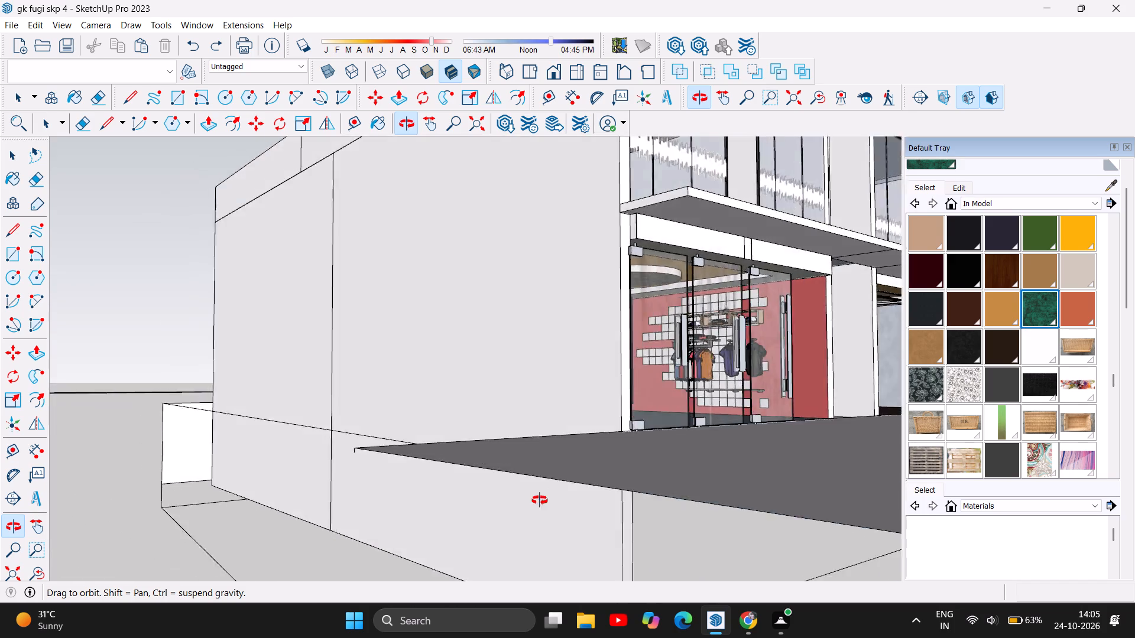
drag(540, 500, 379, 507)
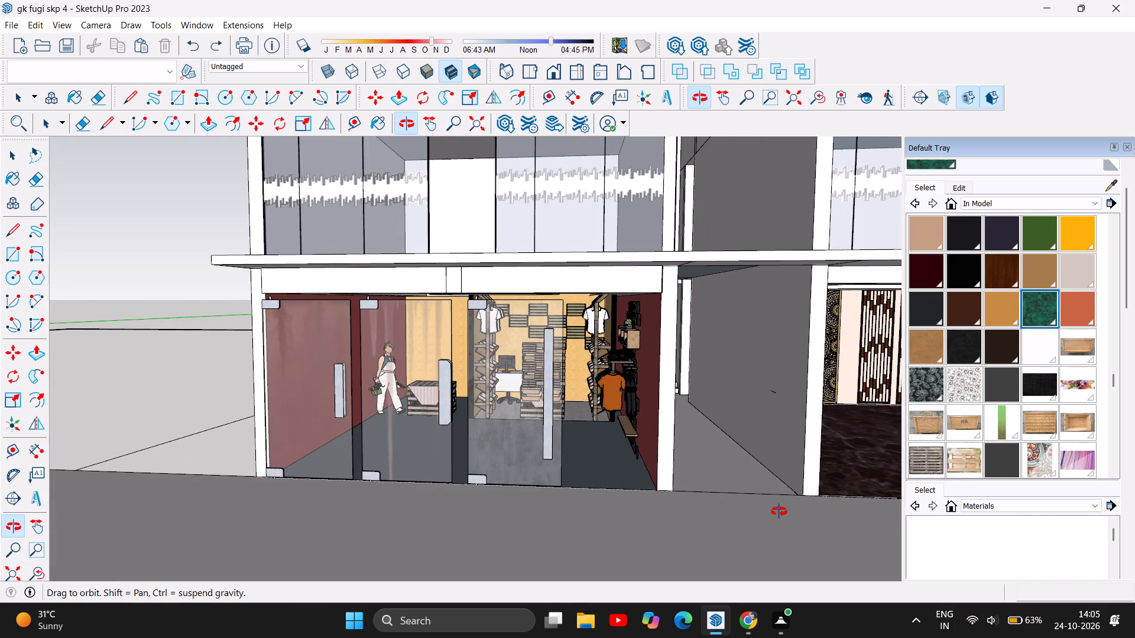
scroll(779, 512, up, 3)
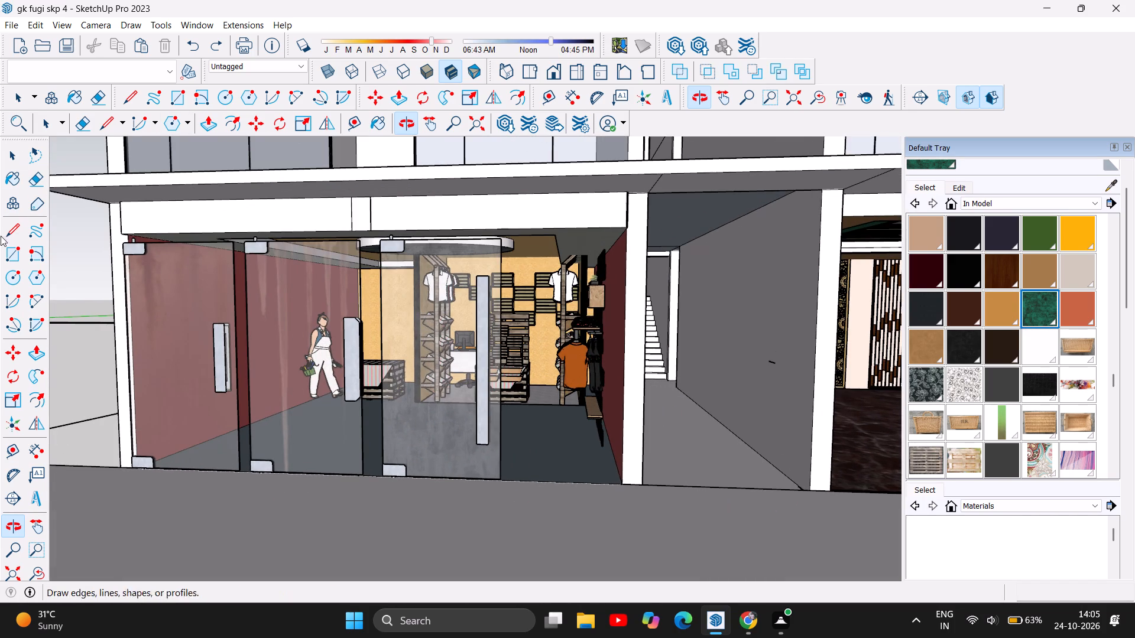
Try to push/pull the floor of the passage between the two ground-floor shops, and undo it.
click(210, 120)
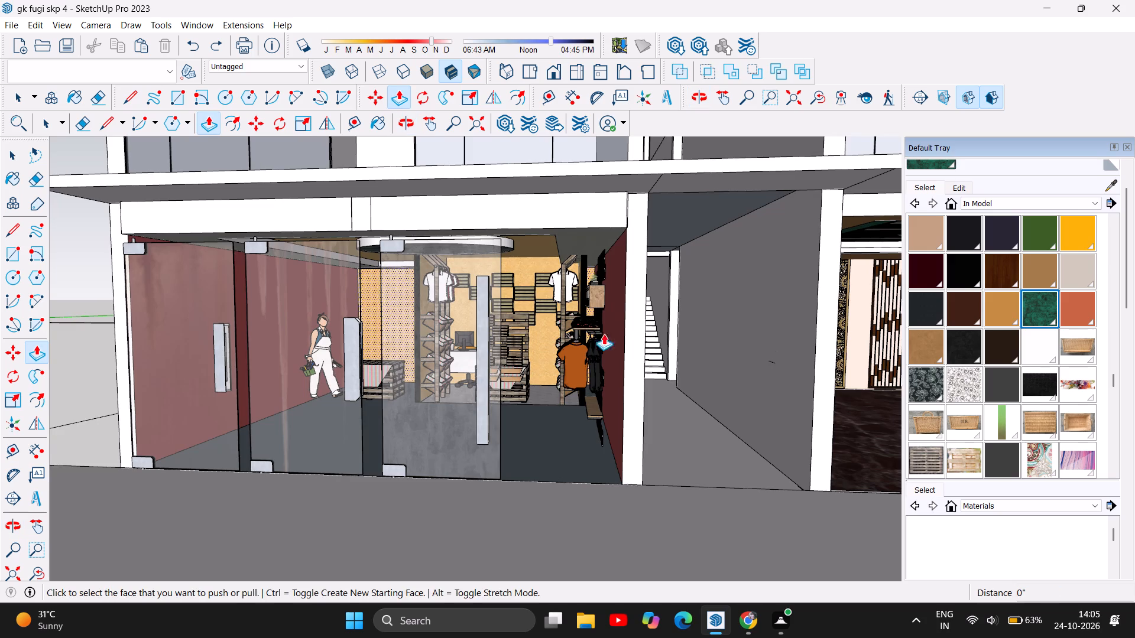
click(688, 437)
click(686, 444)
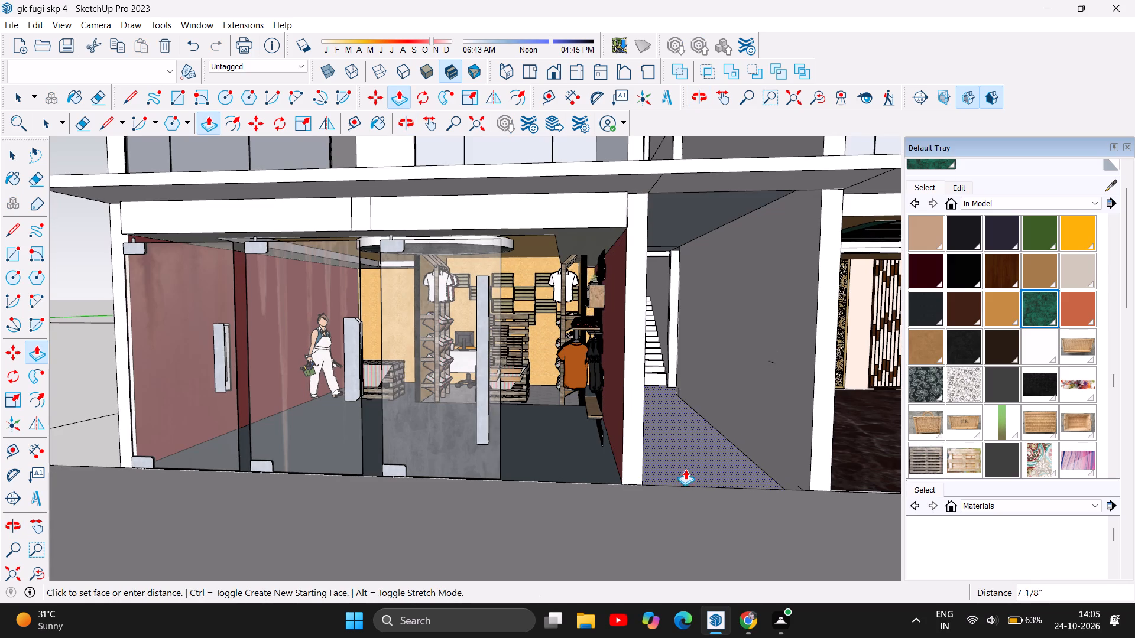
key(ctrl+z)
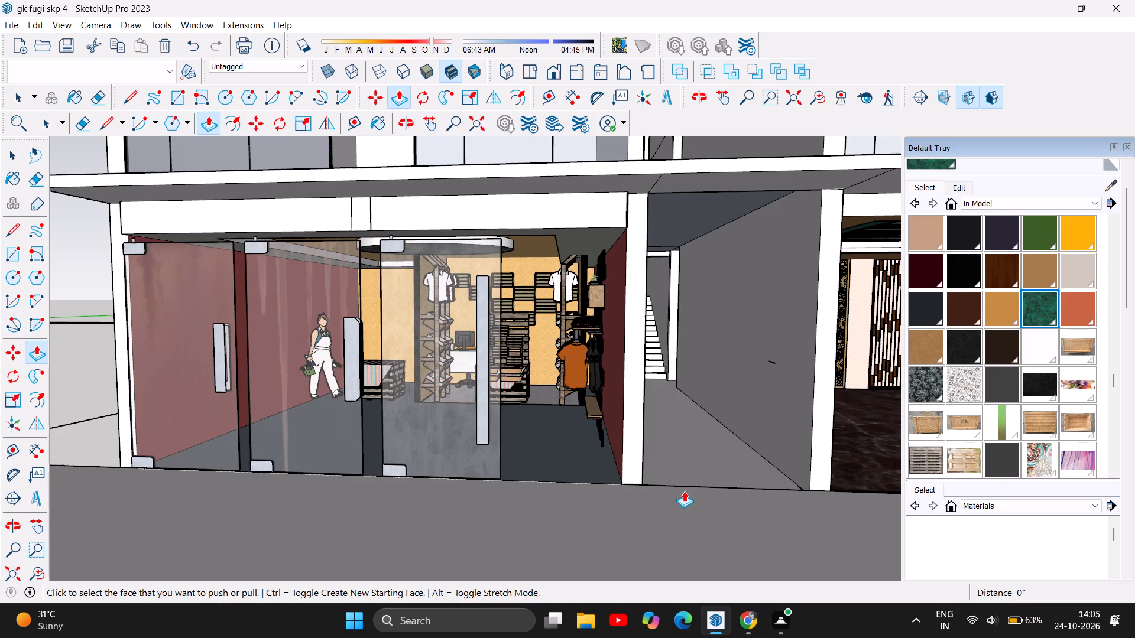
Undo the earlier edits back to before the large ground face around the building and forecourt was erased.
scroll(378, 253, down, 8)
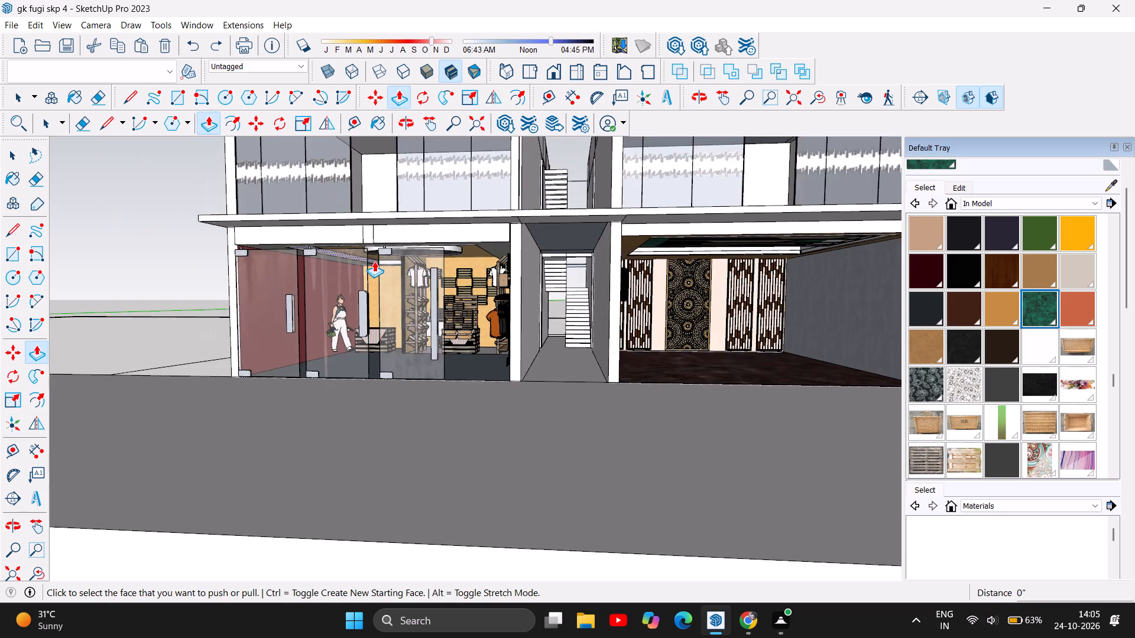
scroll(374, 261, down, 4)
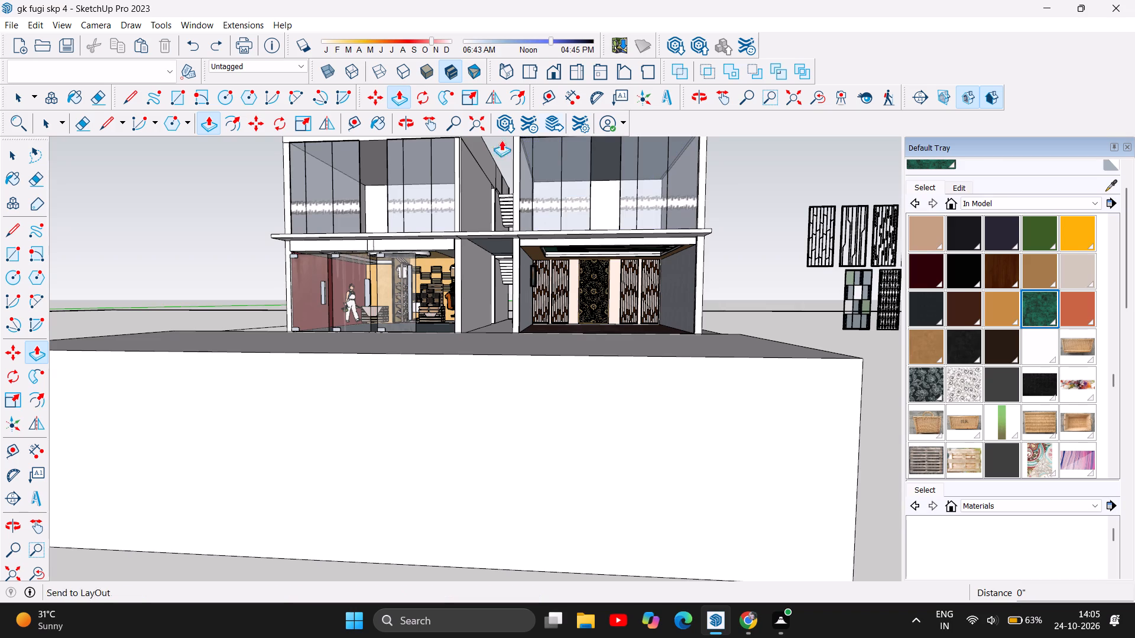
key(ctrl+z)
key(ctrl+z)
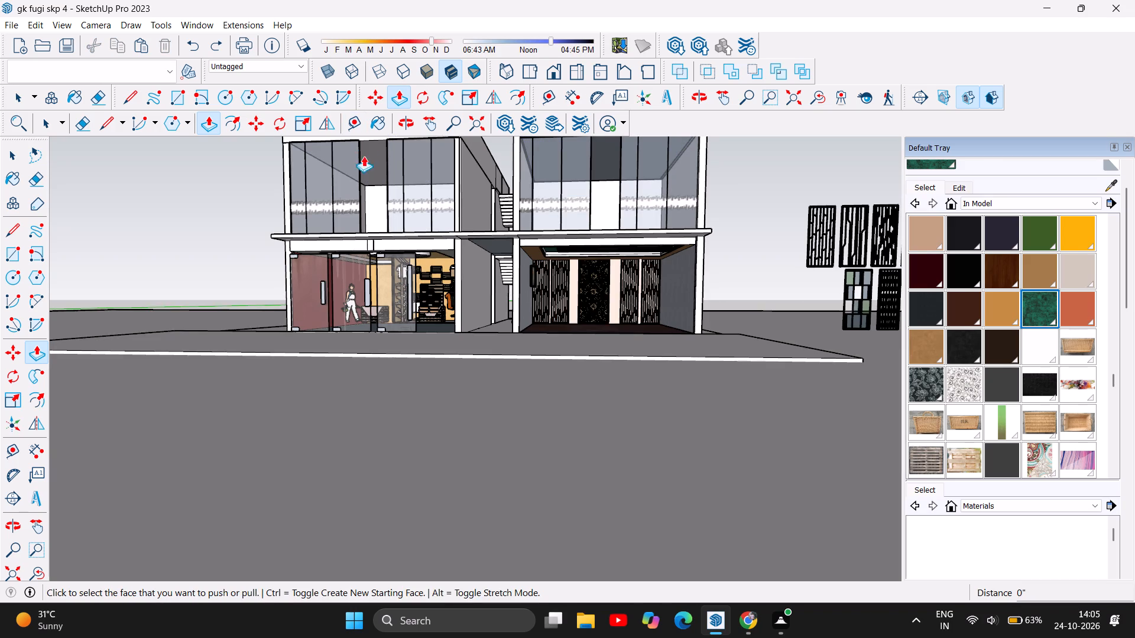
Examine the row of folding screens in front of the building and the ground around them.
scroll(744, 250, down, 2)
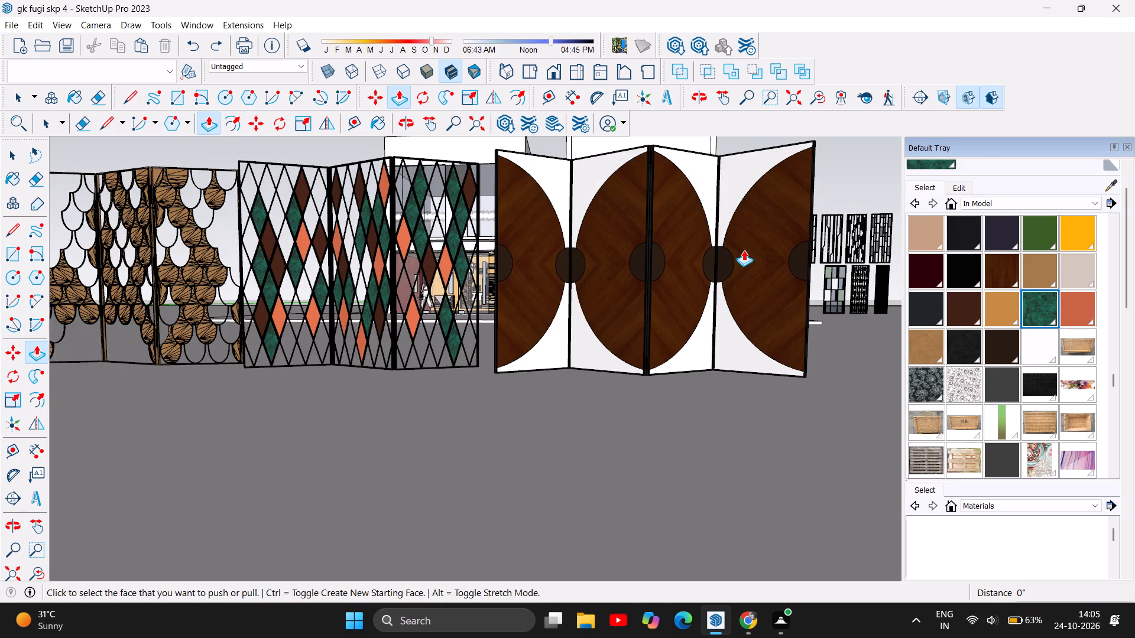
click(14, 94)
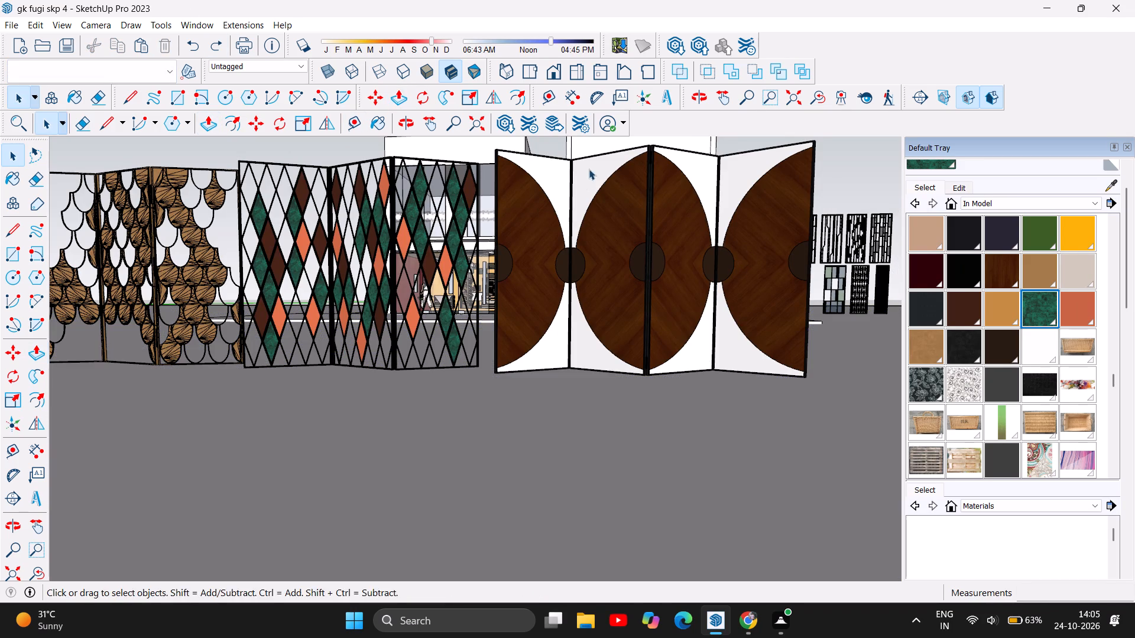
click(406, 123)
drag(432, 307, 409, 445)
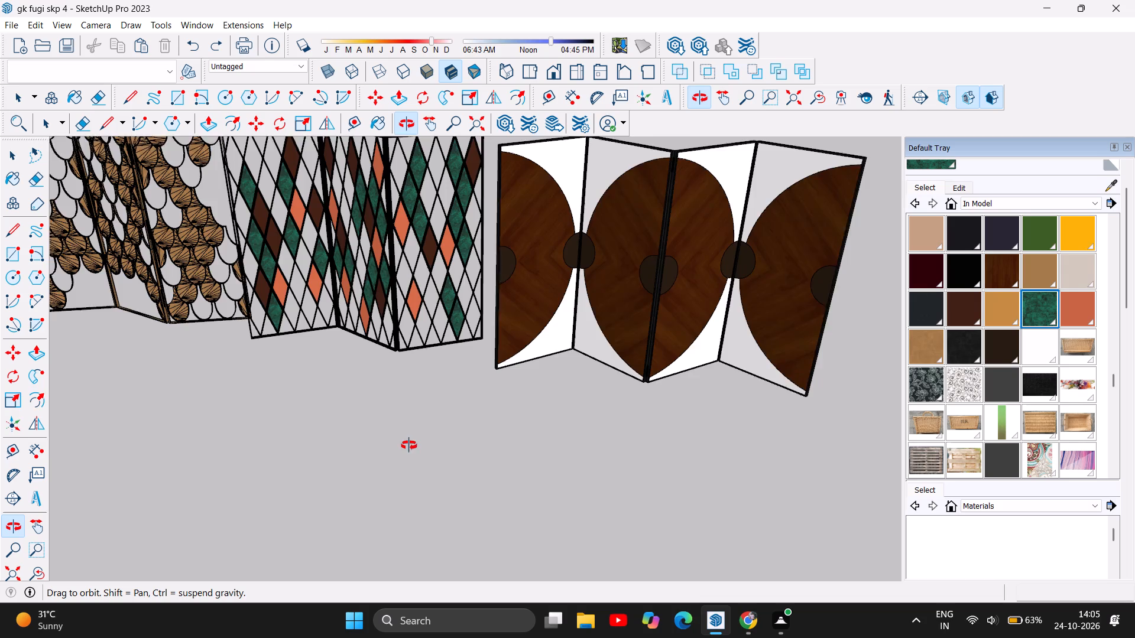
drag(409, 445, 408, 455)
scroll(548, 413, down, 4)
scroll(622, 418, down, 11)
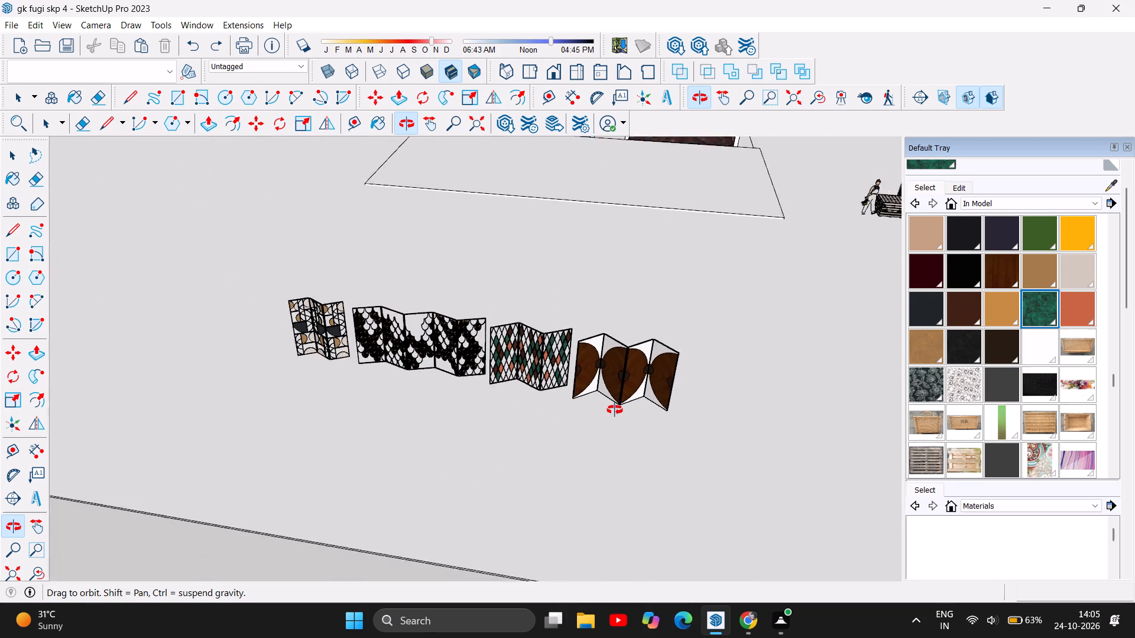
scroll(615, 410, down, 5)
drag(693, 375, 698, 298)
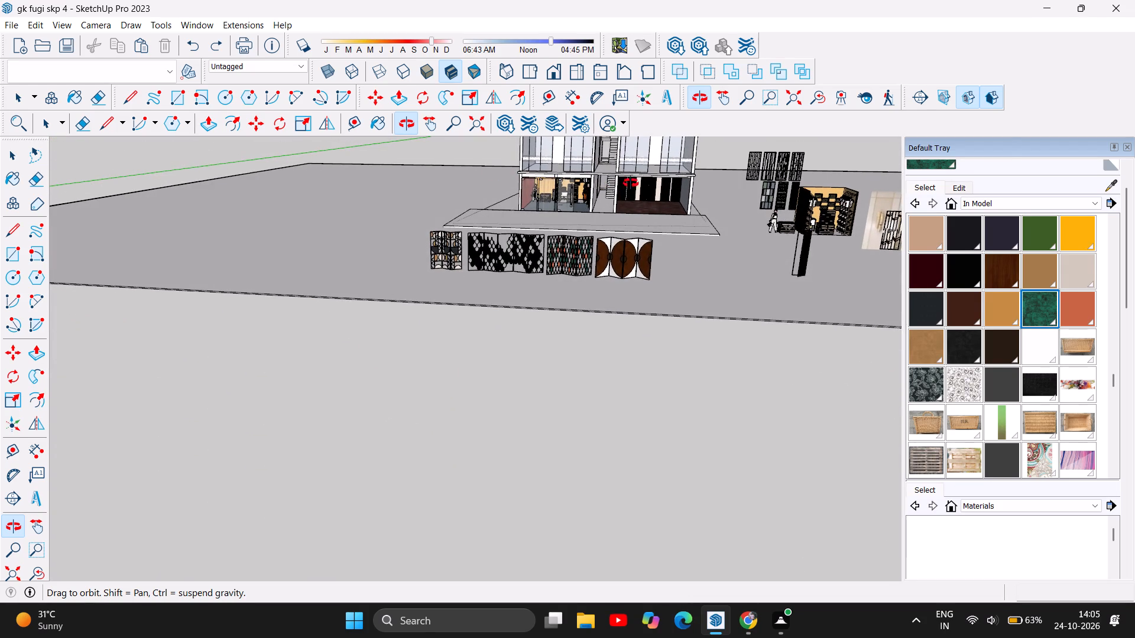
Examine the empty marble-floored ground-floor room with its patterned rear panels, and the shopfronts and forecourt around it.
scroll(703, 188, up, 6)
scroll(656, 185, up, 9)
drag(558, 325, 577, 301)
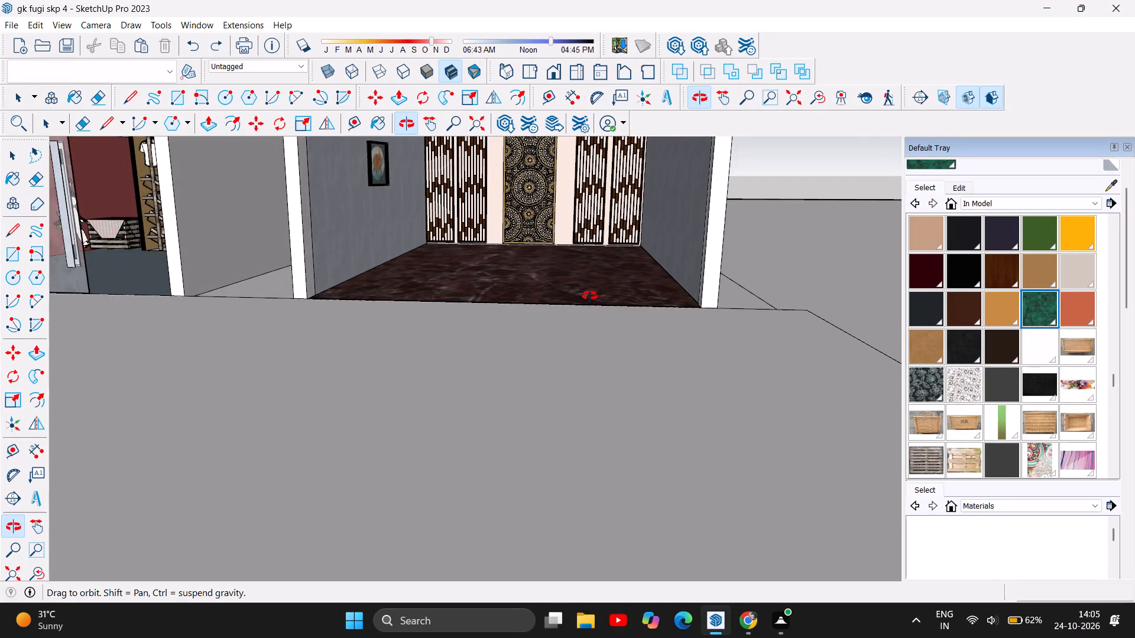
scroll(609, 285, down, 3)
drag(587, 272, 584, 261)
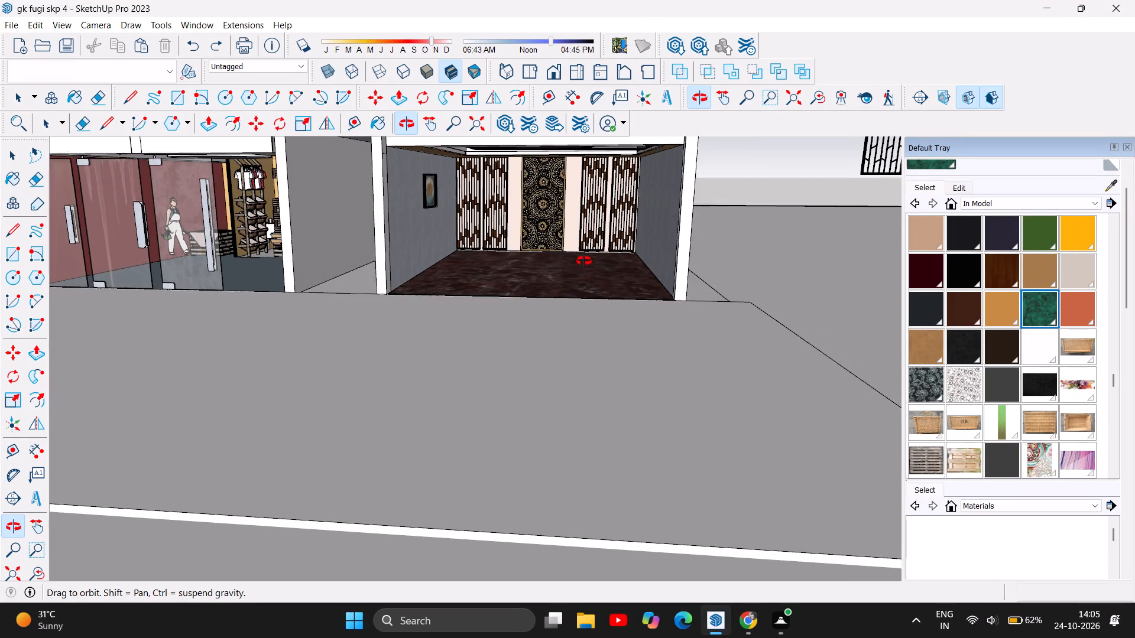
drag(584, 261, 584, 255)
scroll(529, 141, up, 7)
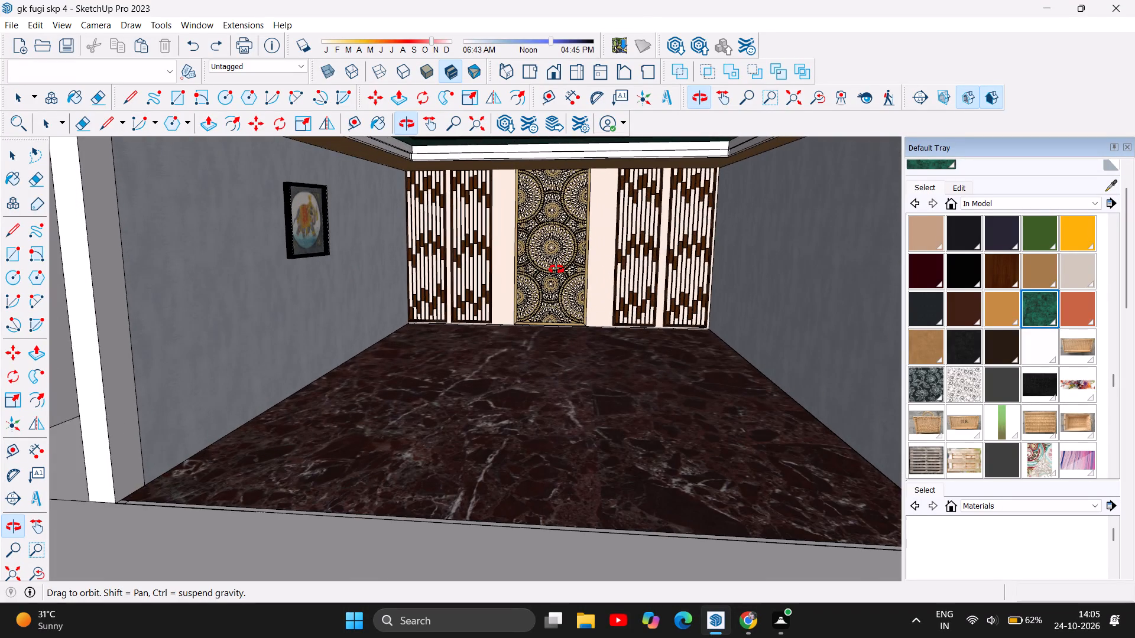
drag(563, 312, 549, 284)
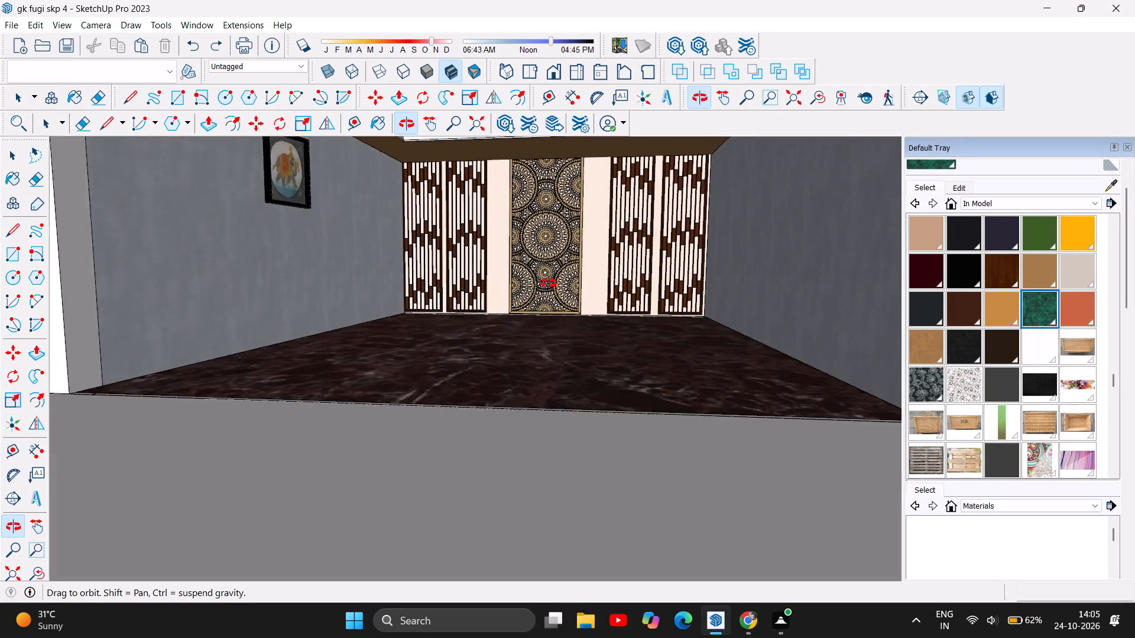
drag(549, 284, 563, 303)
scroll(563, 303, down, 6)
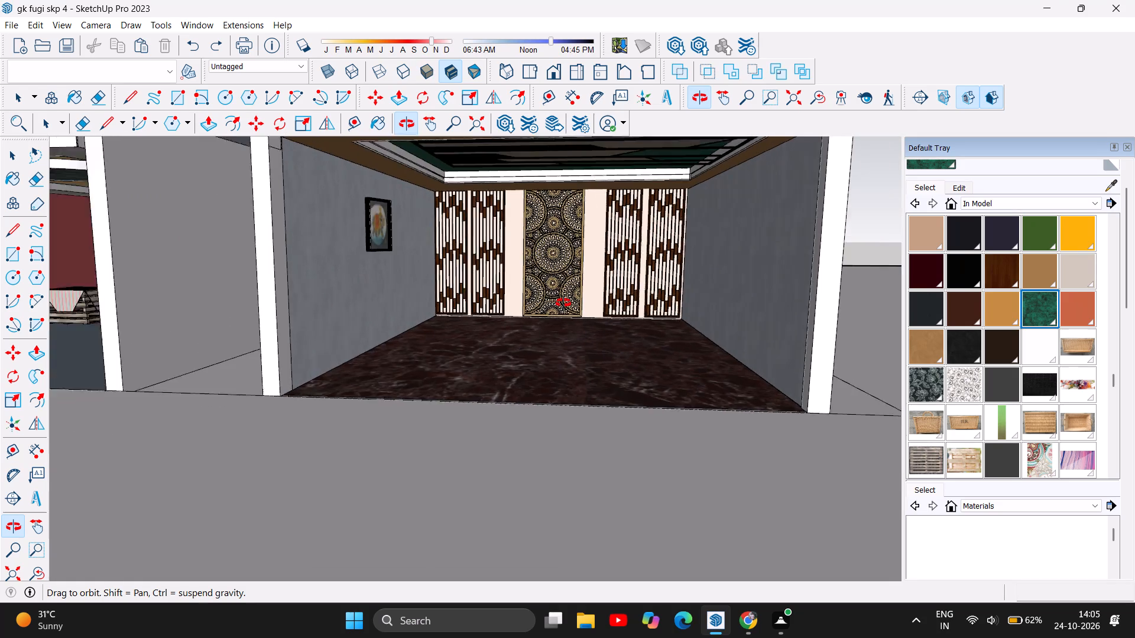
scroll(563, 303, down, 14)
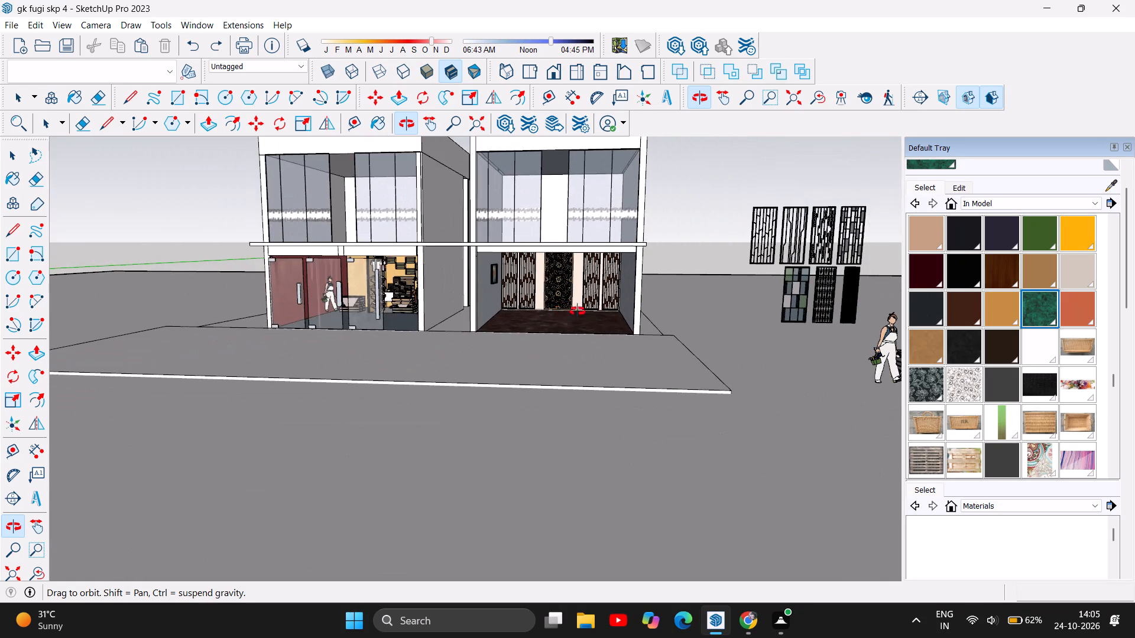
scroll(582, 311, down, 6)
drag(485, 343, 526, 351)
scroll(526, 351, down, 1)
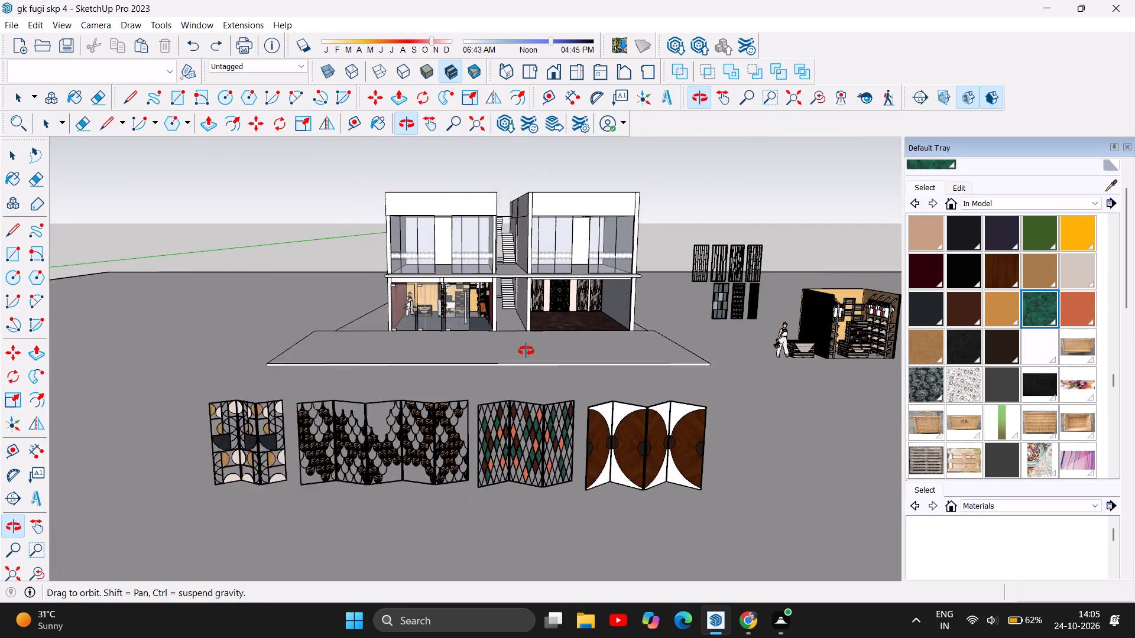
scroll(526, 351, down, 2)
scroll(541, 298, up, 5)
scroll(623, 301, up, 2)
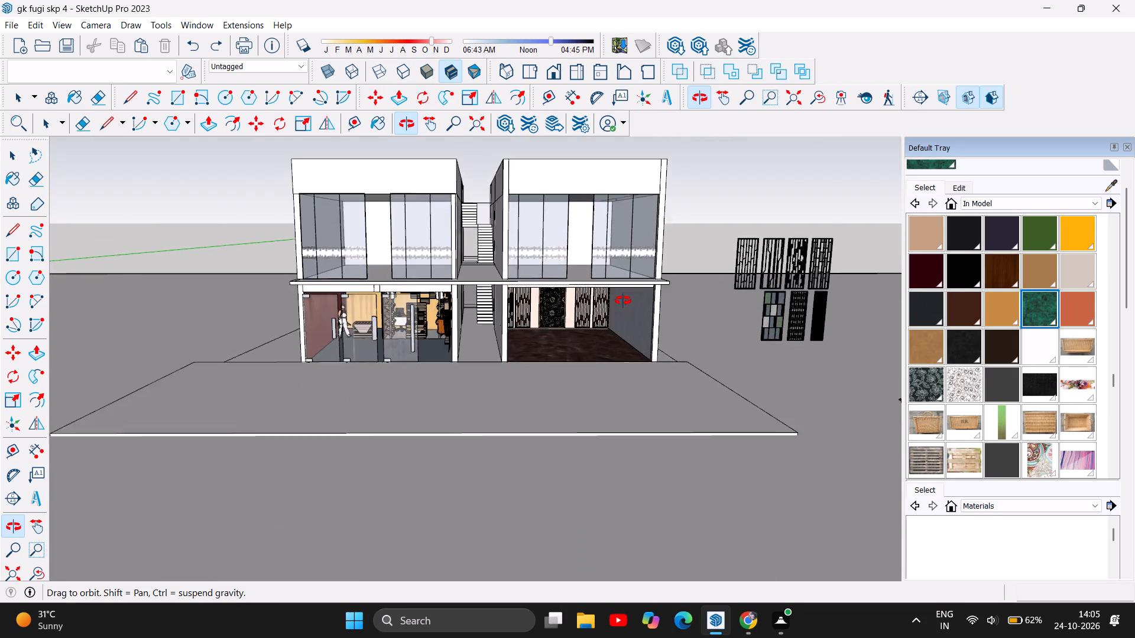
scroll(623, 301, up, 1)
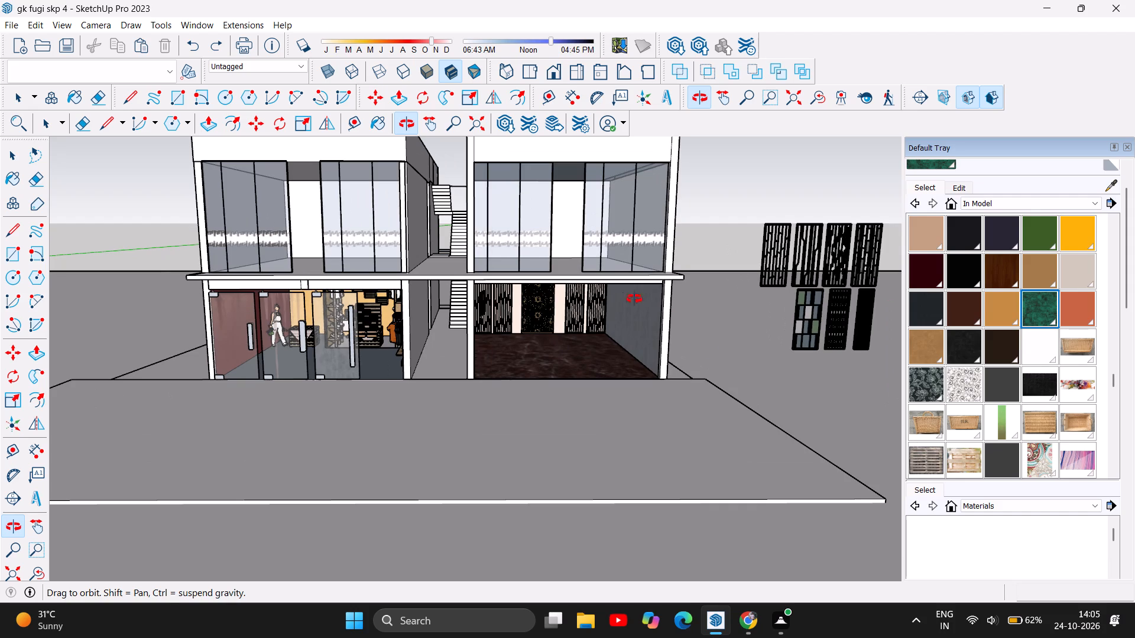
Switch to the 3D Warehouse in Chrome and browse the cafe collections for a suitable café interior.
click(755, 623)
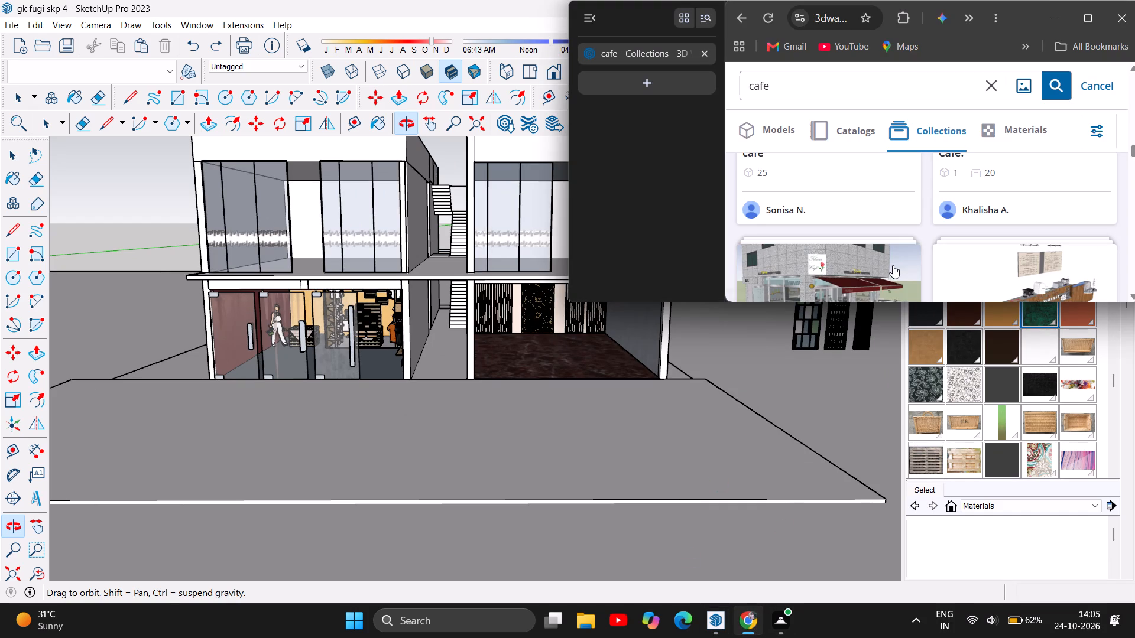
scroll(833, 202, down, 2)
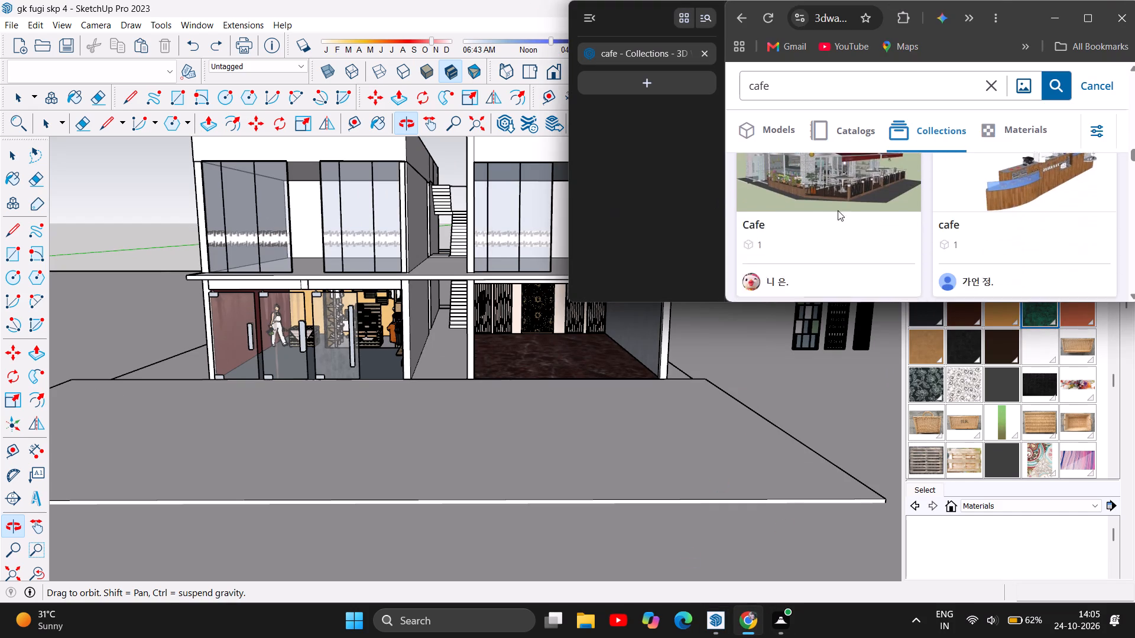
scroll(880, 222, down, 2)
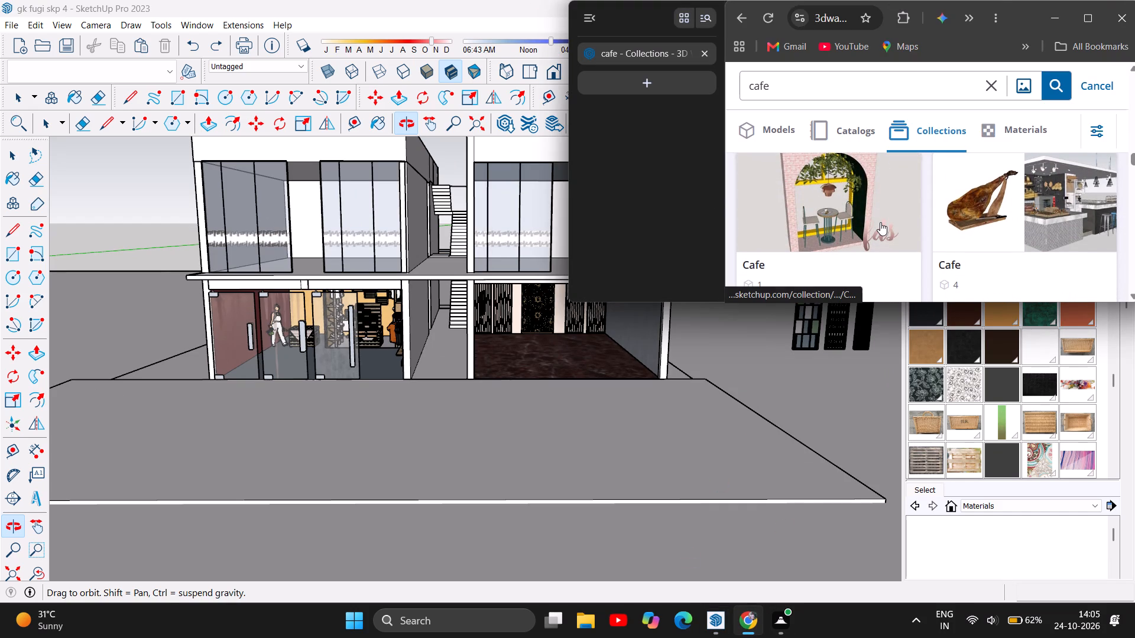
scroll(881, 222, up, 1)
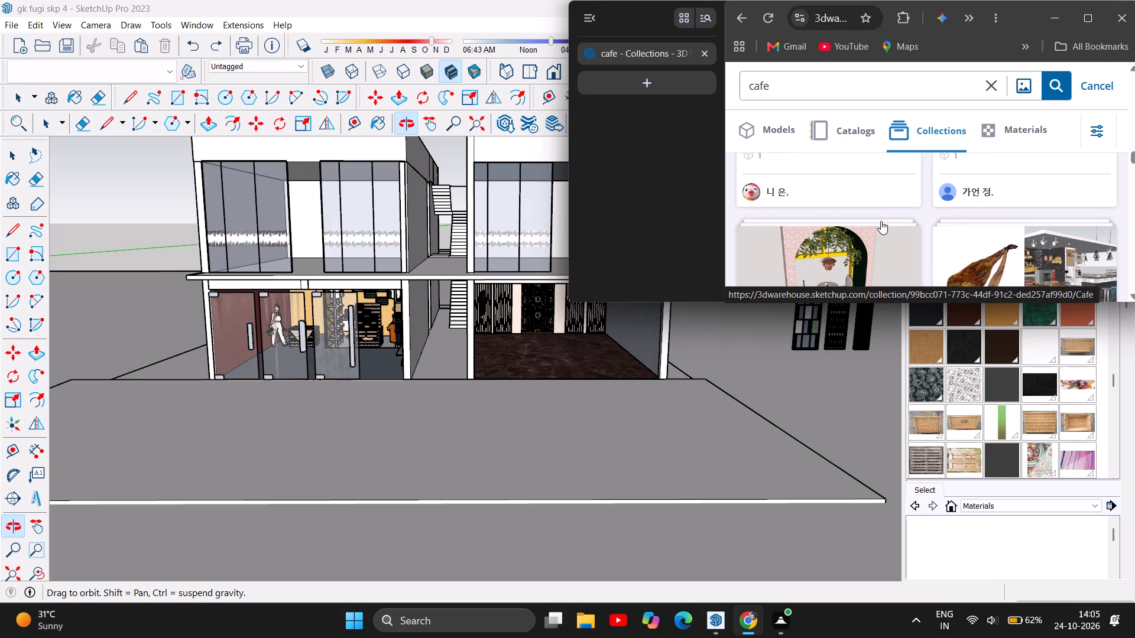
scroll(881, 221, down, 4)
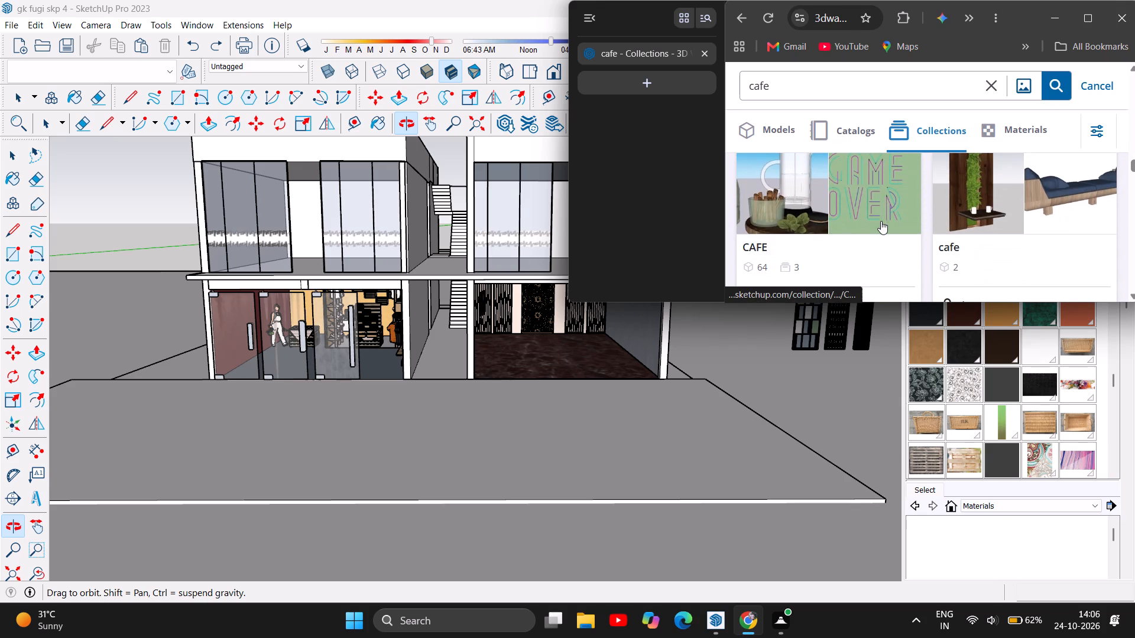
scroll(1013, 230, up, 1)
scroll(1013, 230, down, 3)
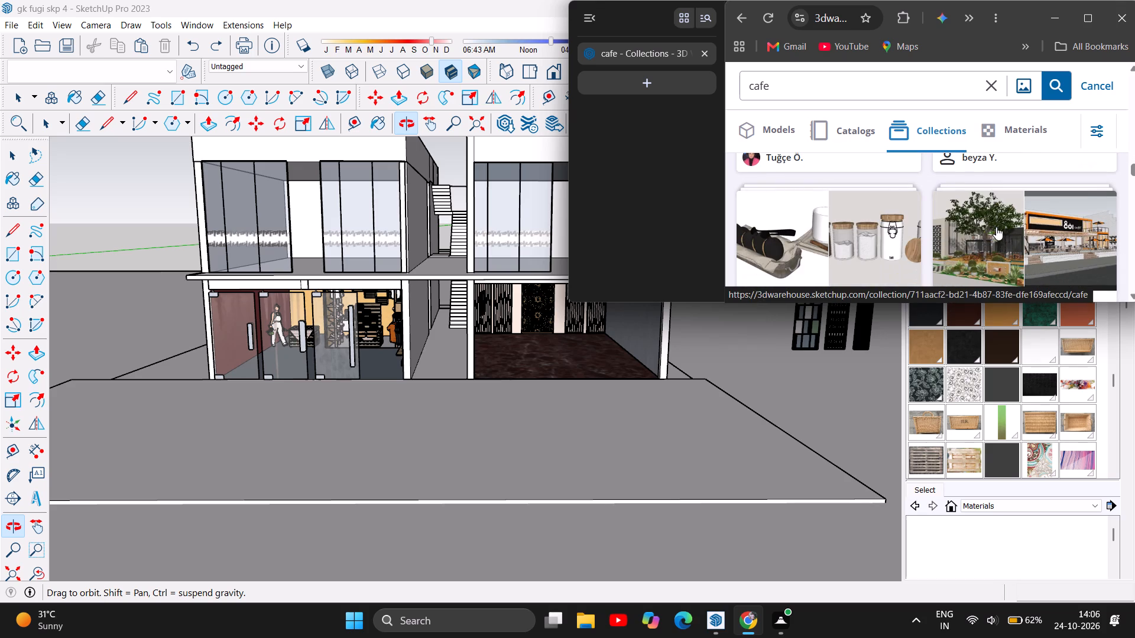
scroll(944, 233, up, 1)
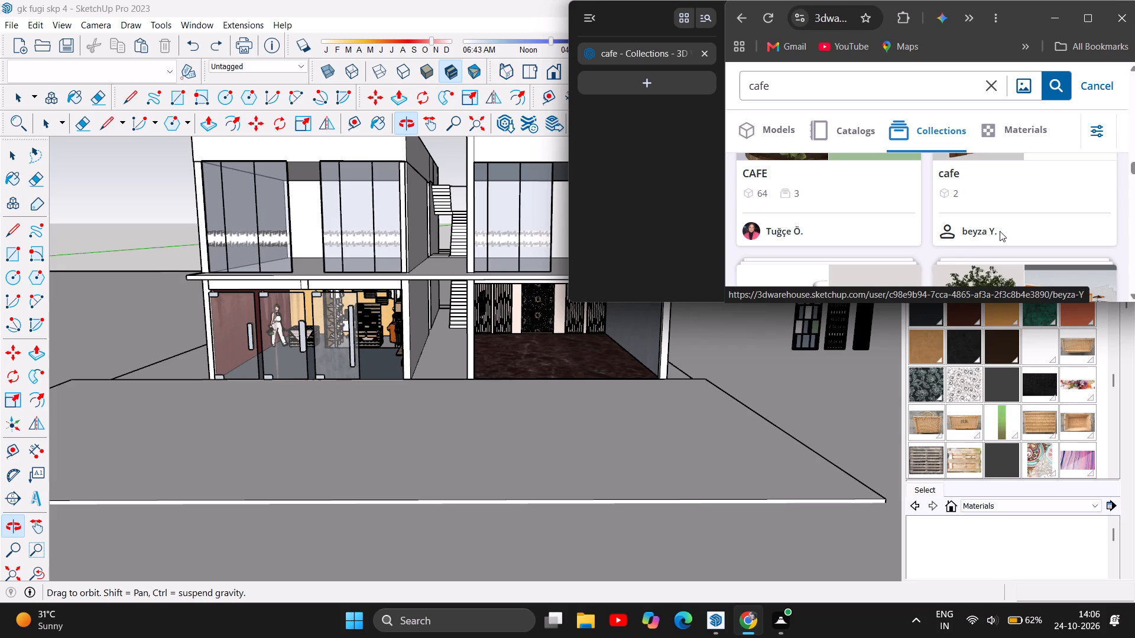
scroll(967, 240, down, 5)
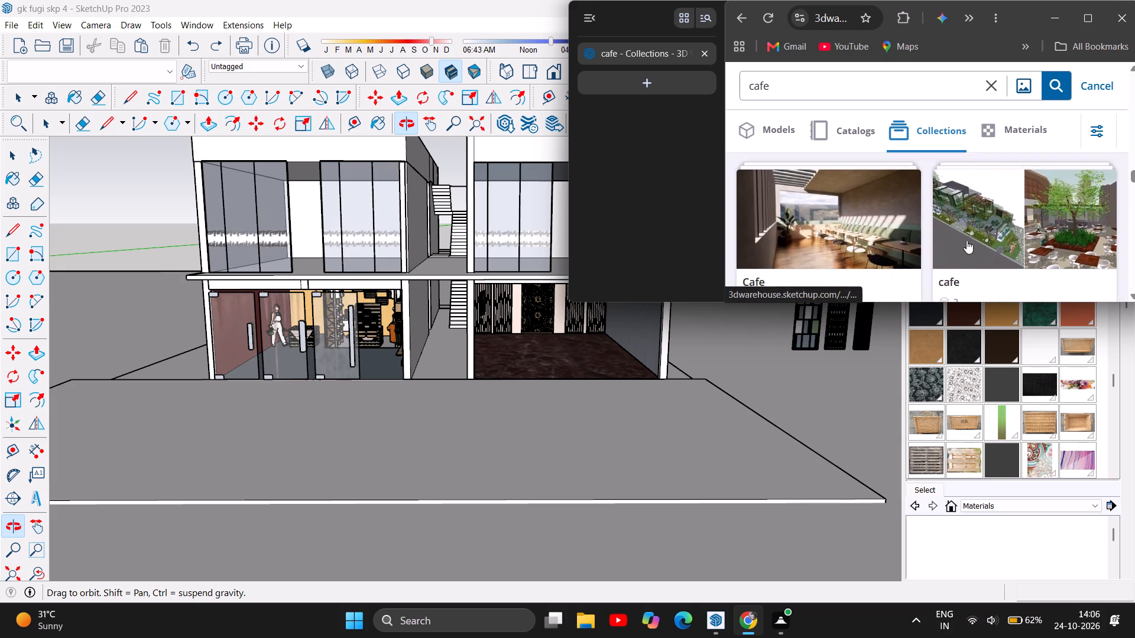
scroll(967, 240, down, 3)
scroll(967, 240, up, 1)
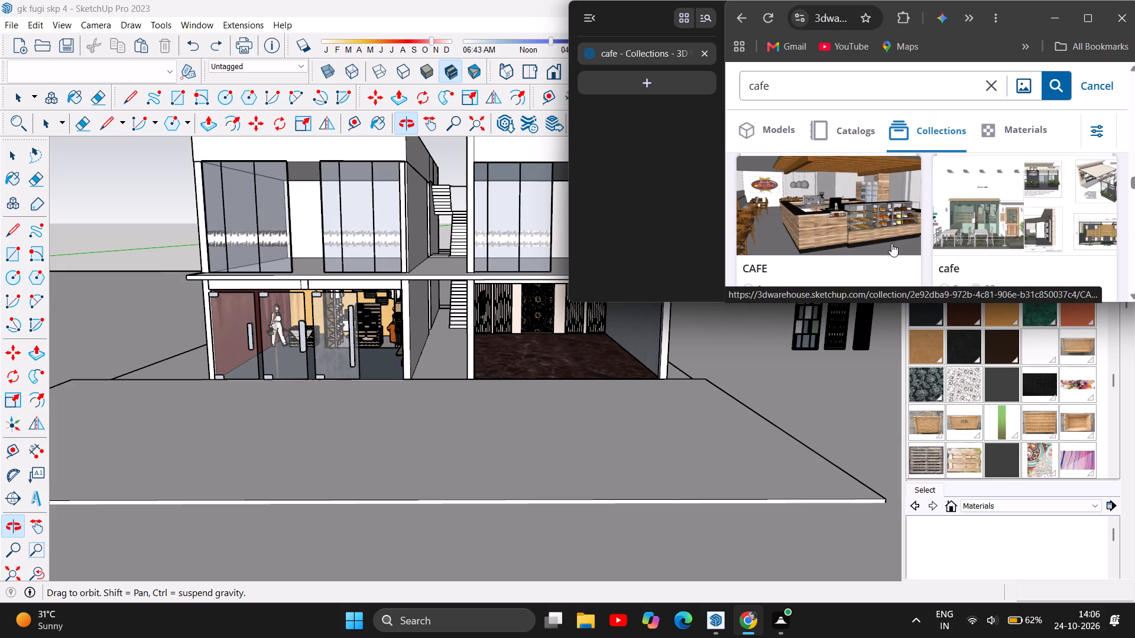
scroll(858, 220, down, 2)
scroll(847, 218, up, 1)
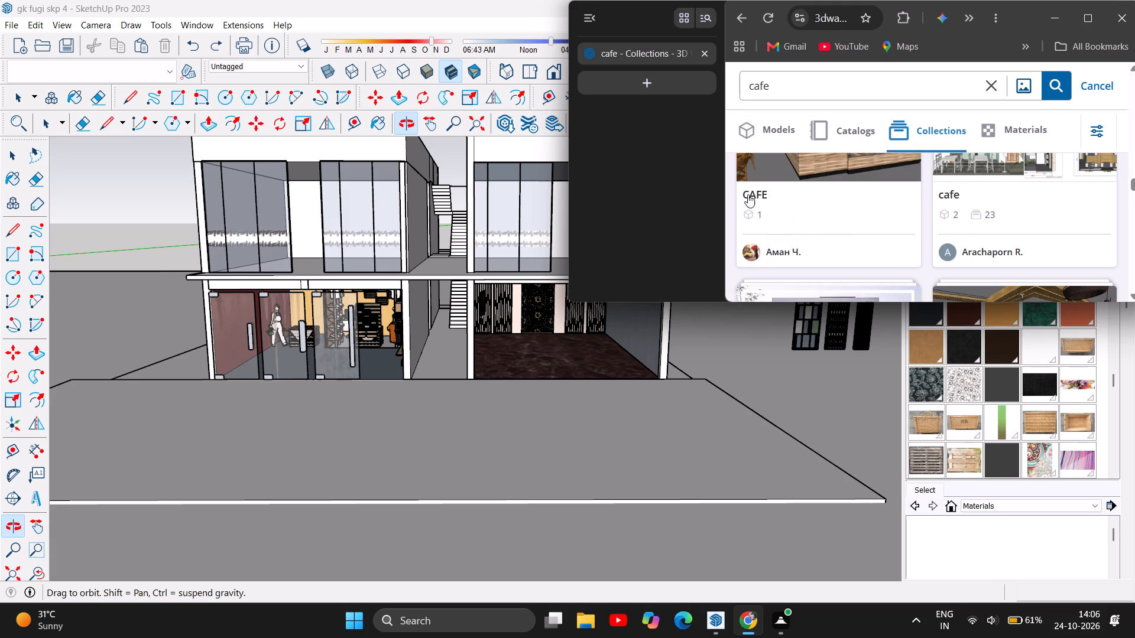
Open the CAFE collection showing the wooden counter and download its BULEBAR CAFÉ model.
click(754, 194)
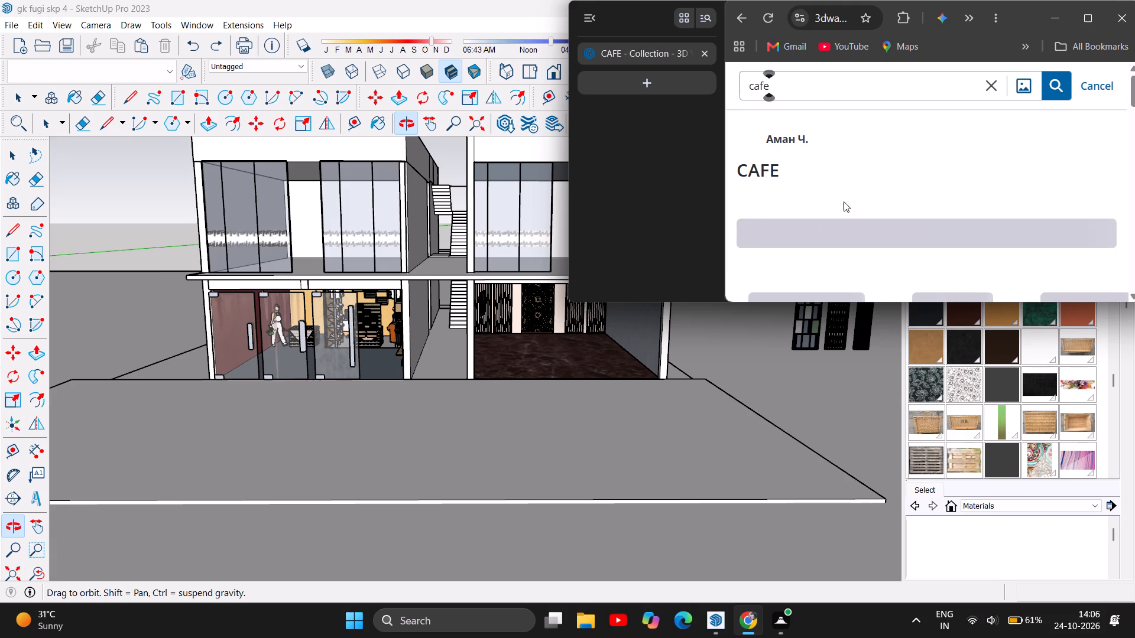
scroll(829, 188, down, 1)
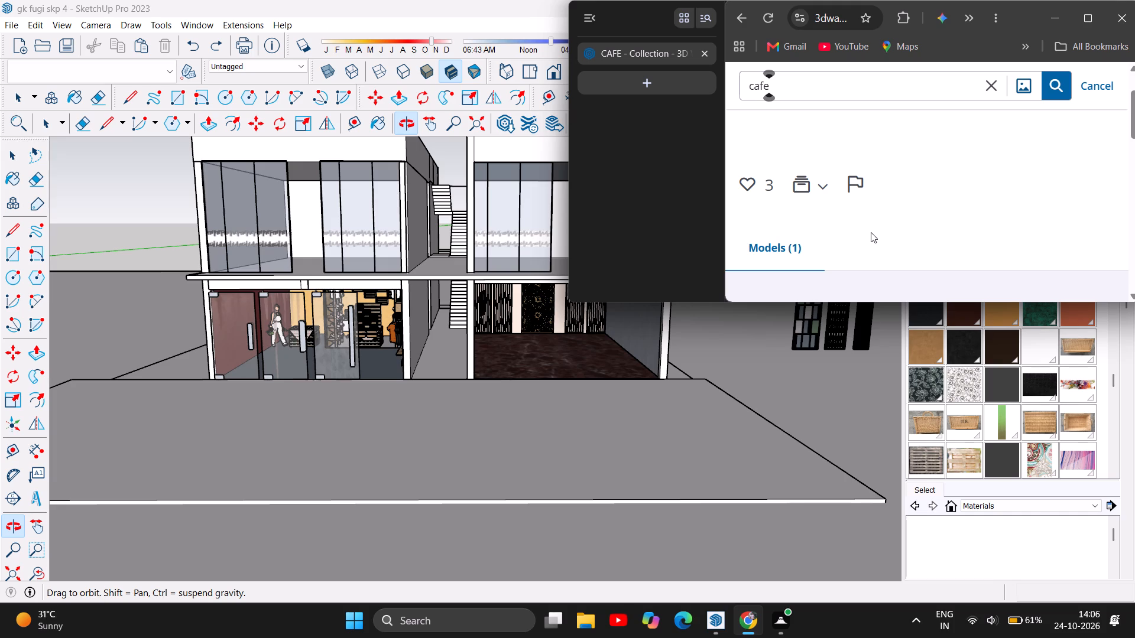
scroll(827, 237, down, 3)
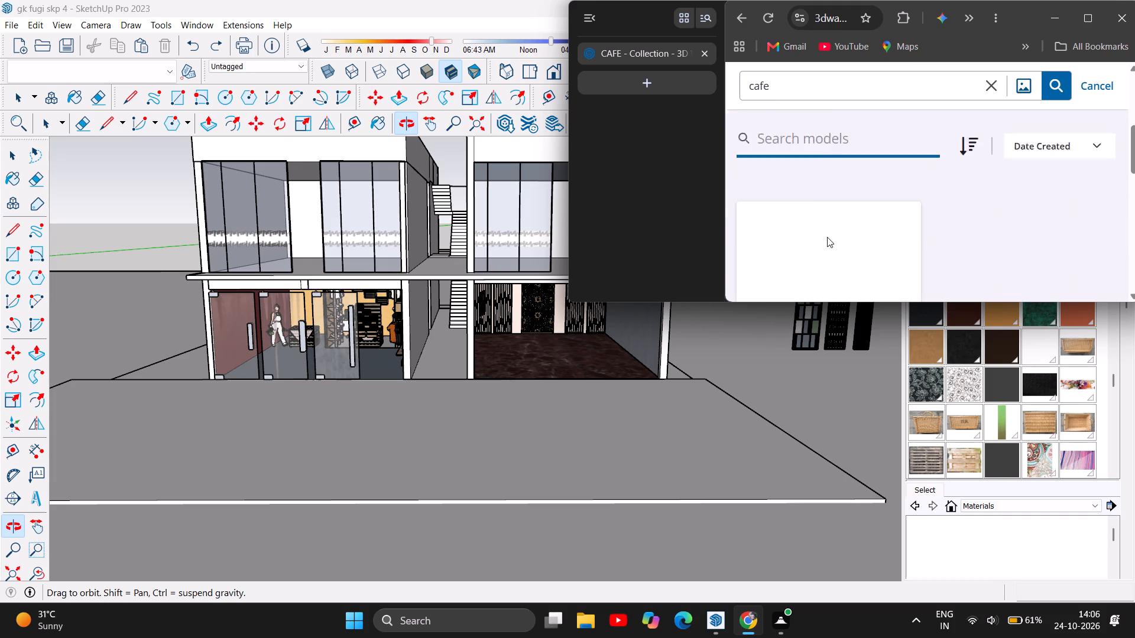
scroll(827, 237, down, 2)
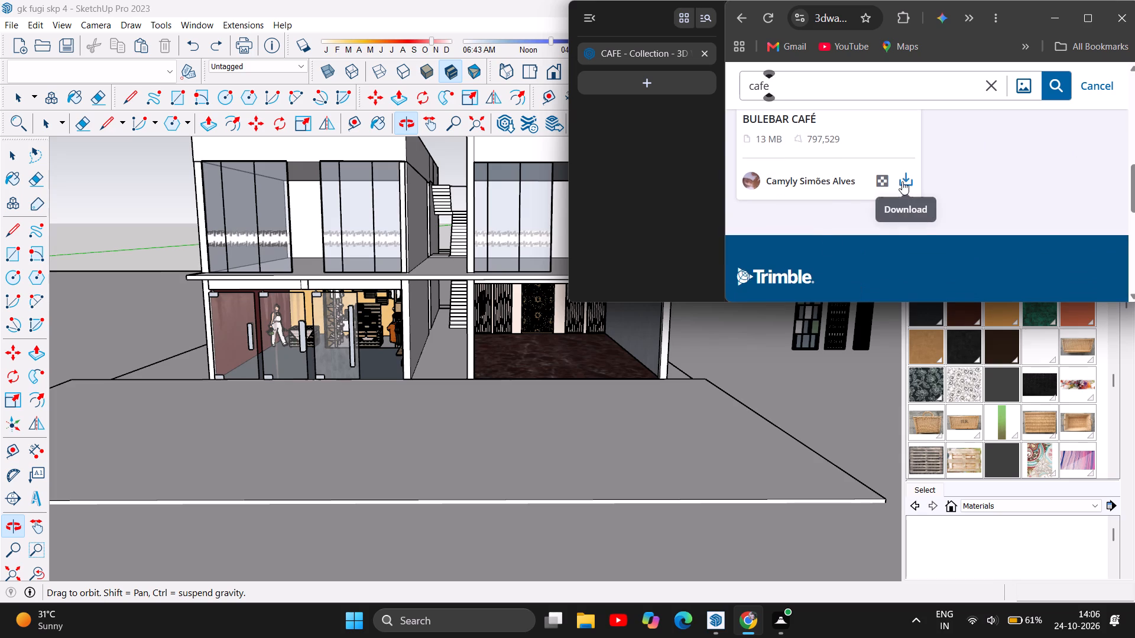
click(902, 181)
click(924, 210)
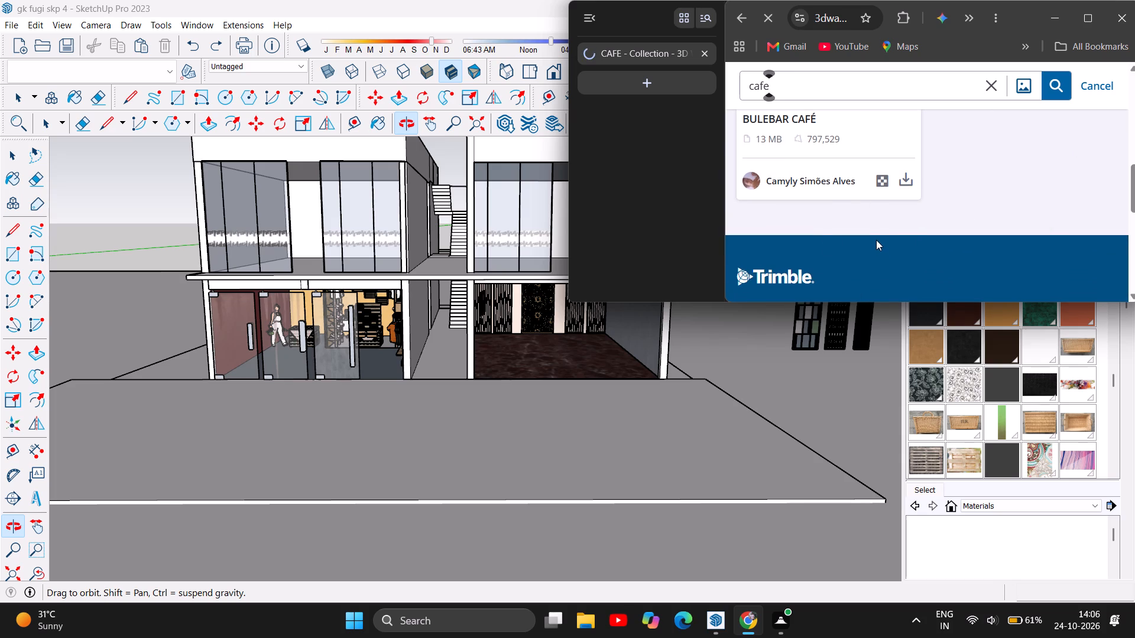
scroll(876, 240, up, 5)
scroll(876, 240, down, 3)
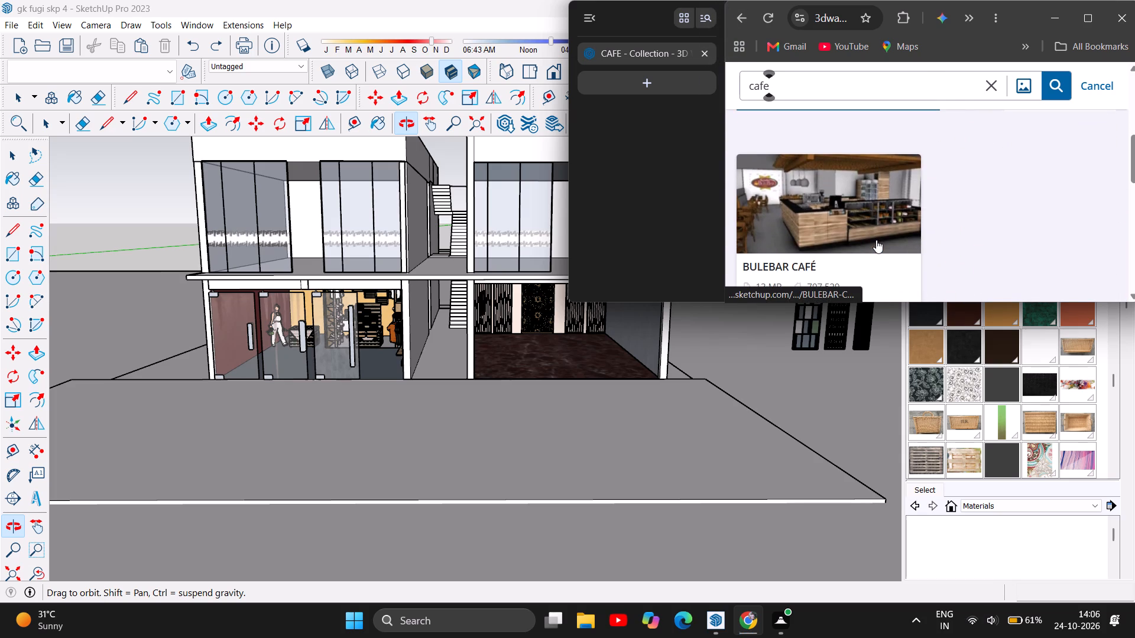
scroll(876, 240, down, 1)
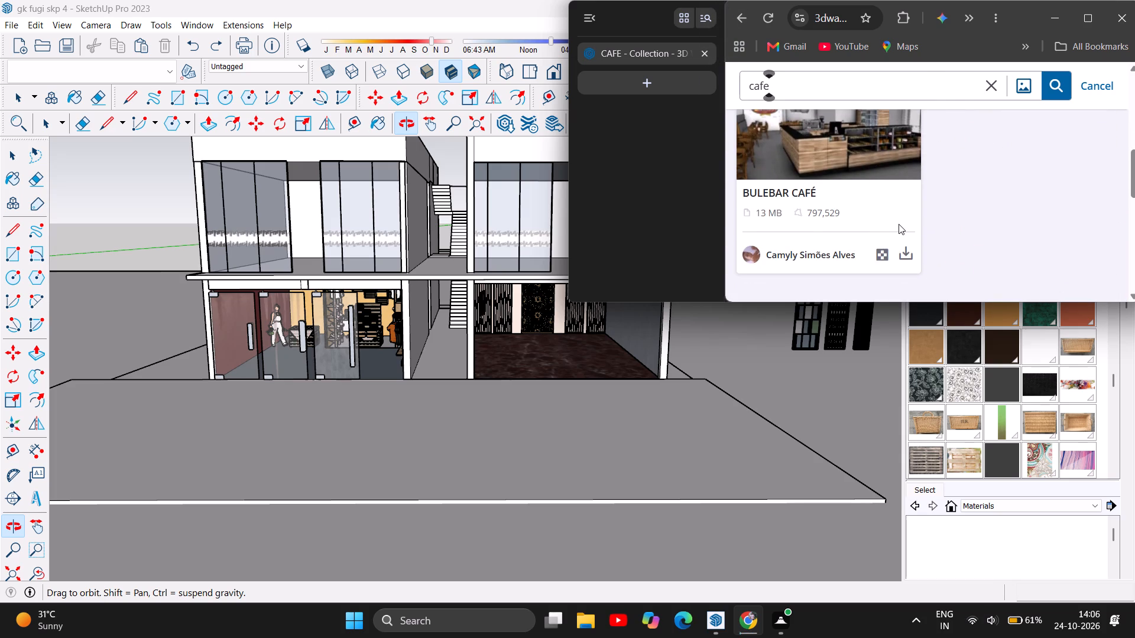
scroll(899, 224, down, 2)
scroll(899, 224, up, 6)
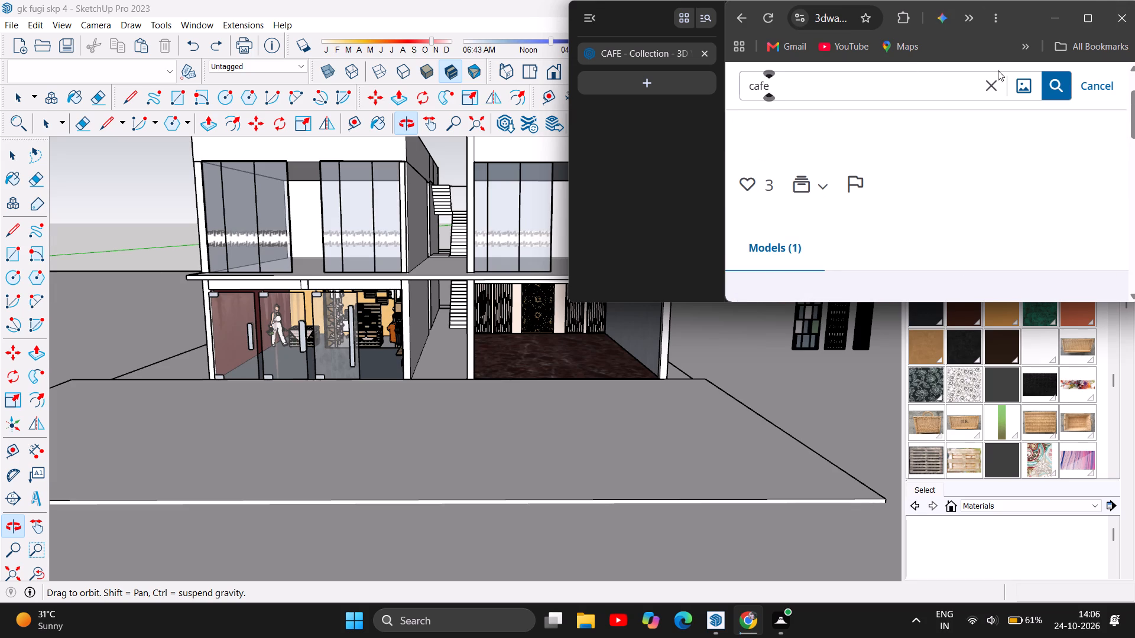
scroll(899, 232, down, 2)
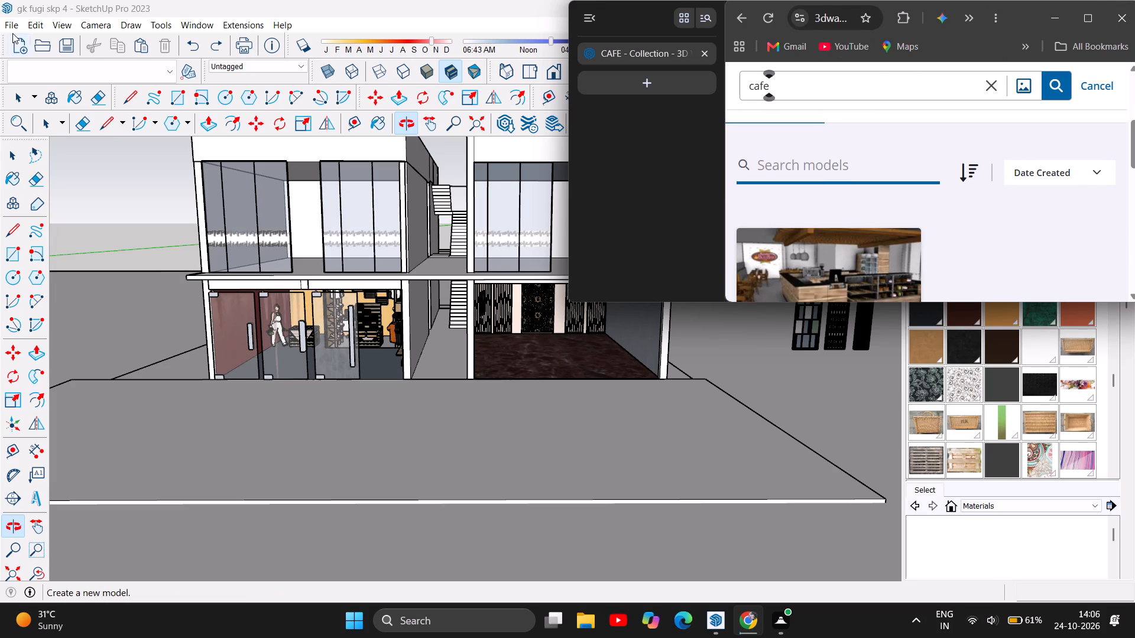
Back in SketchUp, import the Decorative+Glass+Partition model from Downloads and place it on the forecourt in front of the empty room.
click(4, 21)
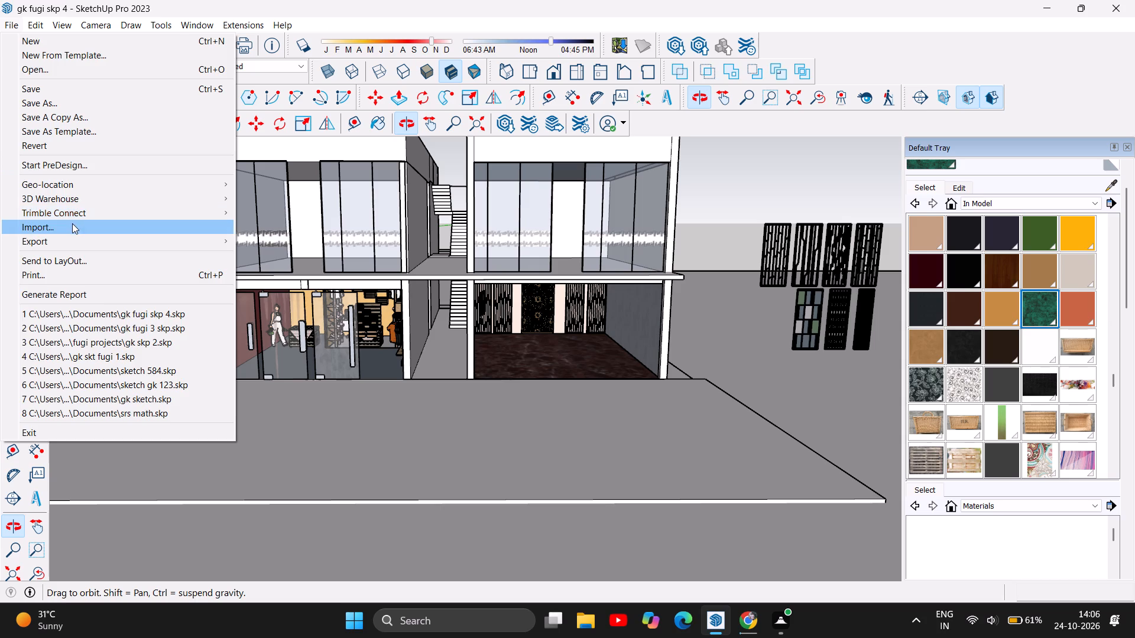
click(72, 223)
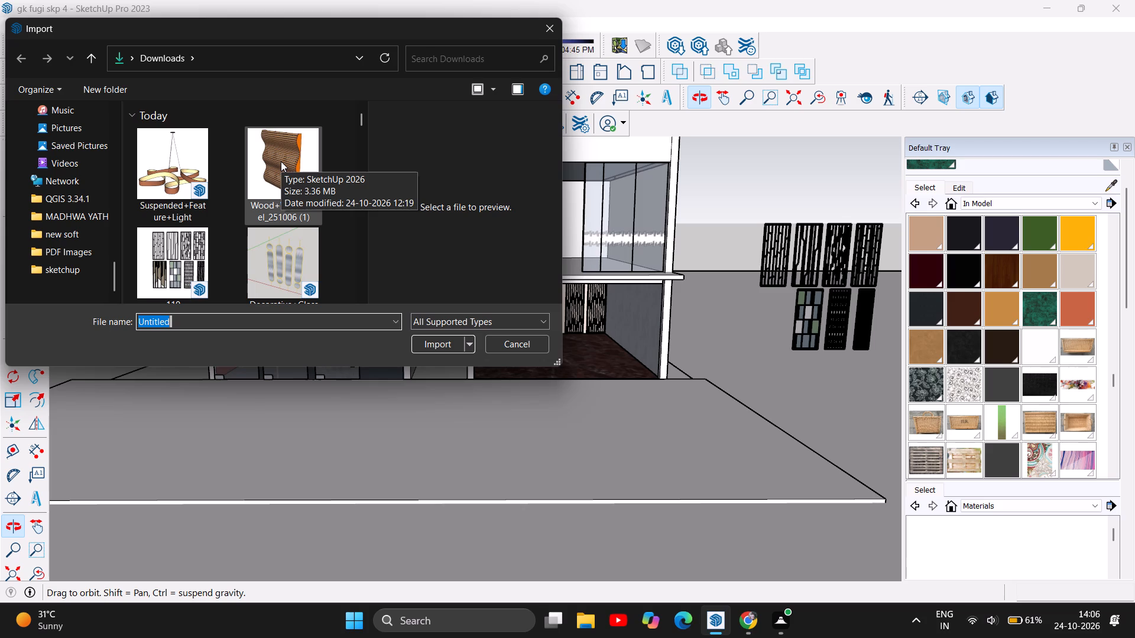
scroll(281, 233, down, 1)
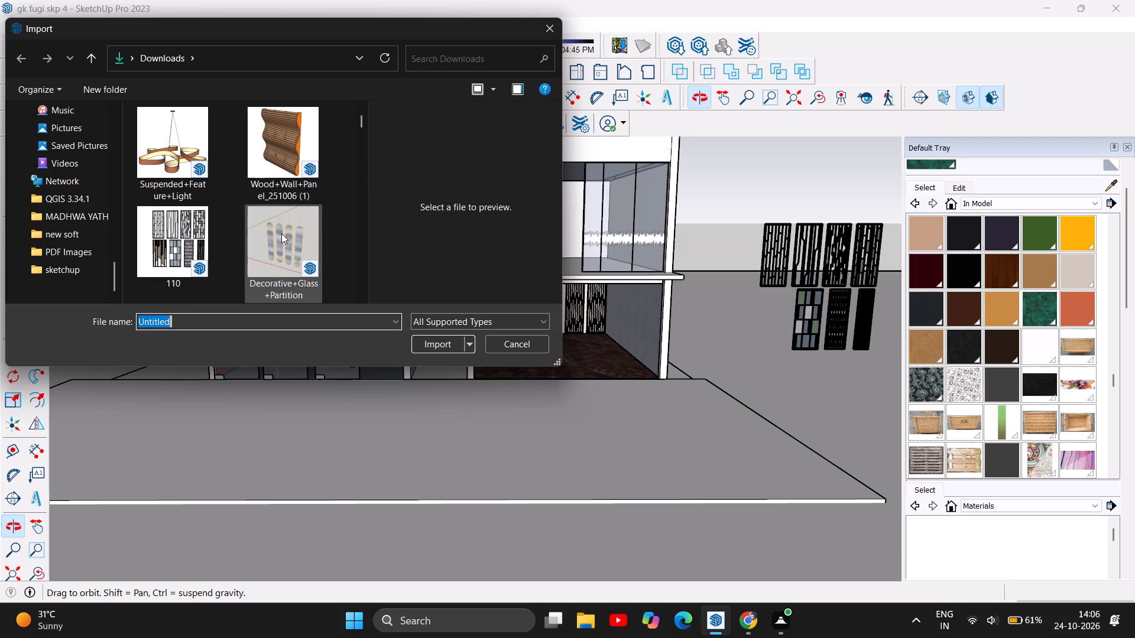
click(281, 233)
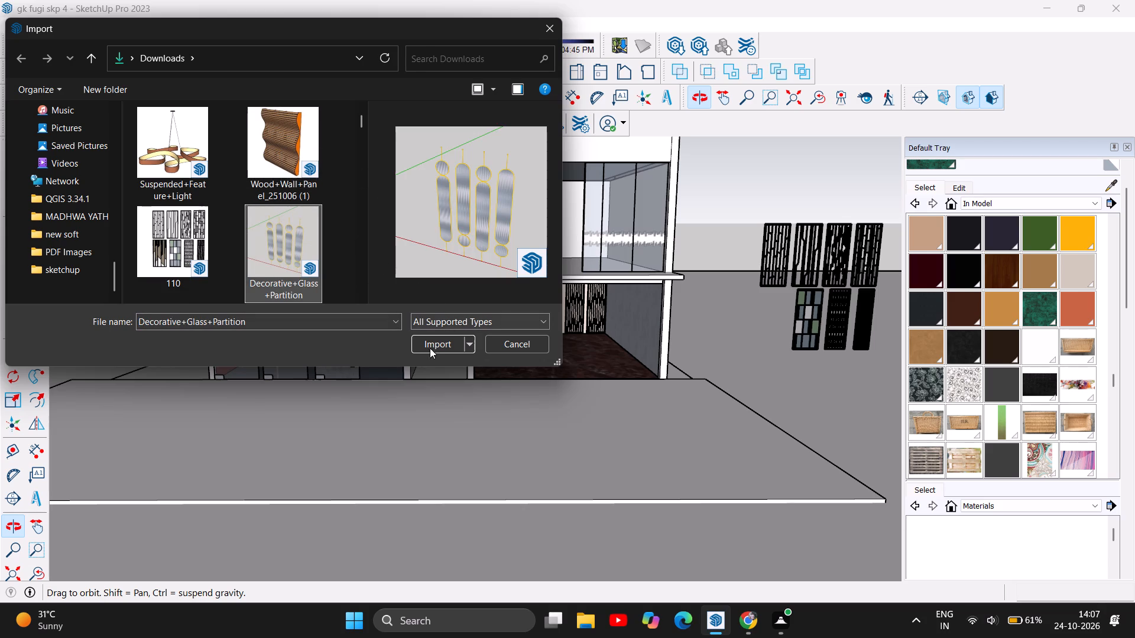
click(433, 342)
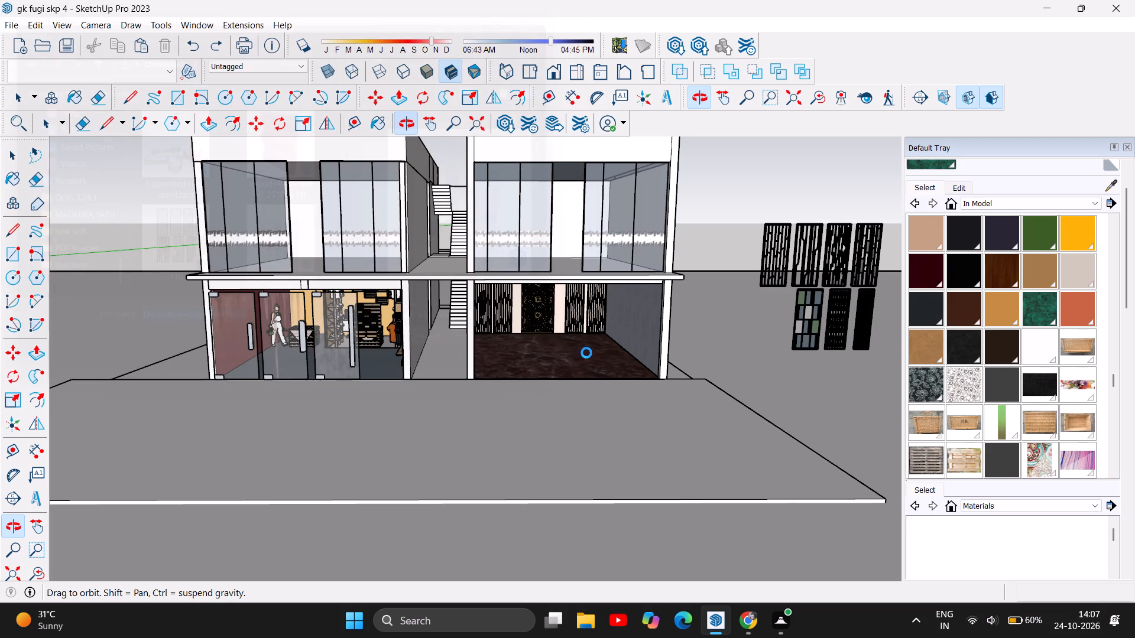
click(664, 350)
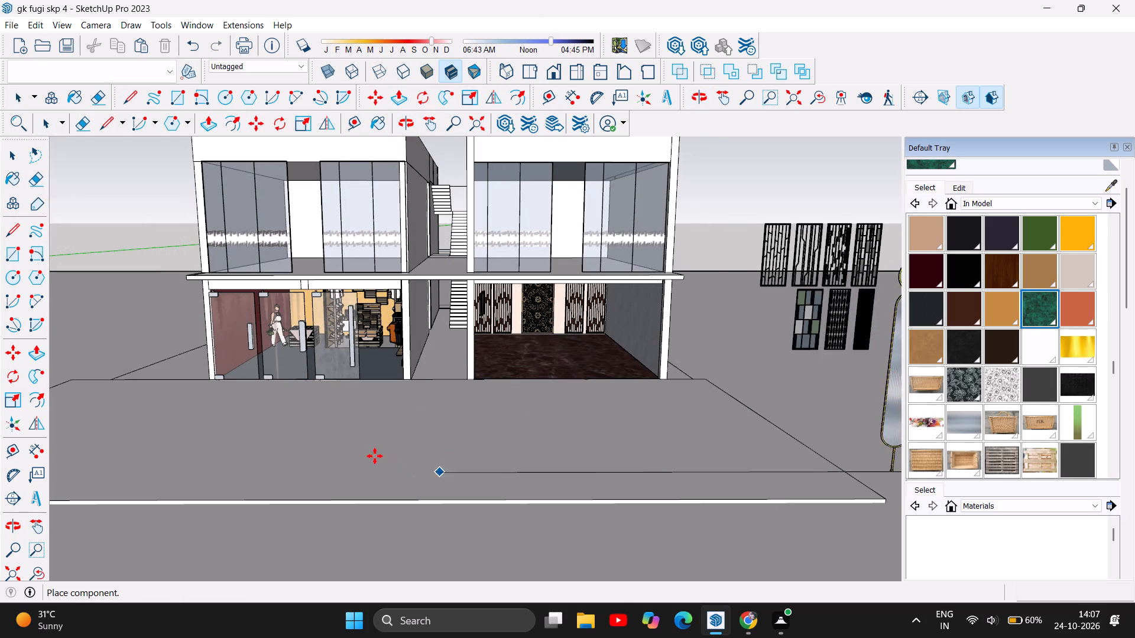
click(119, 450)
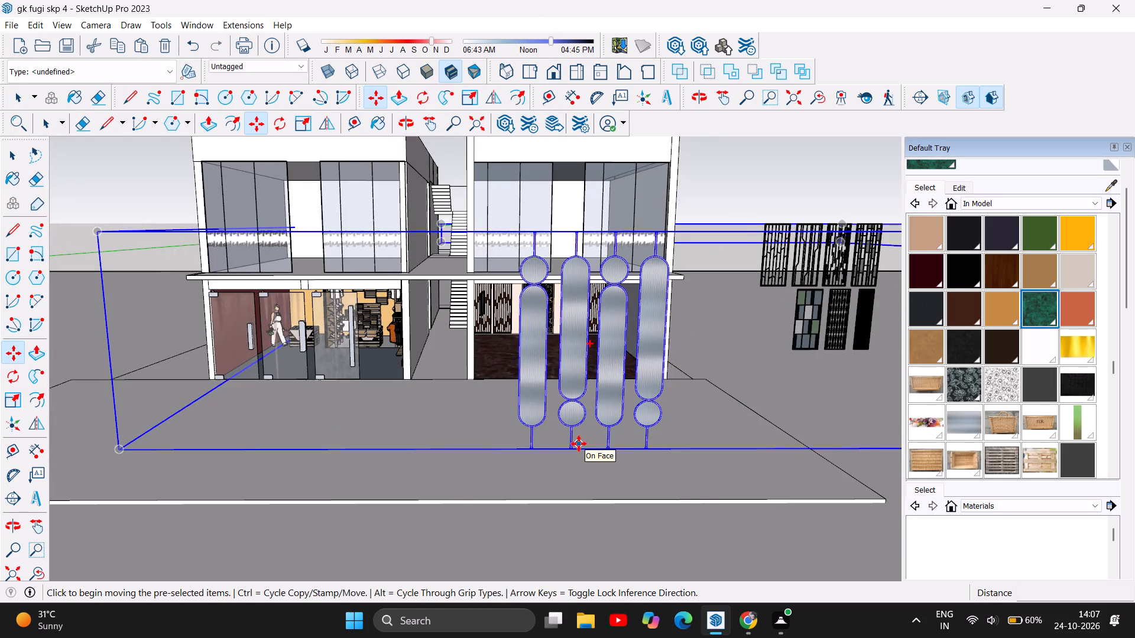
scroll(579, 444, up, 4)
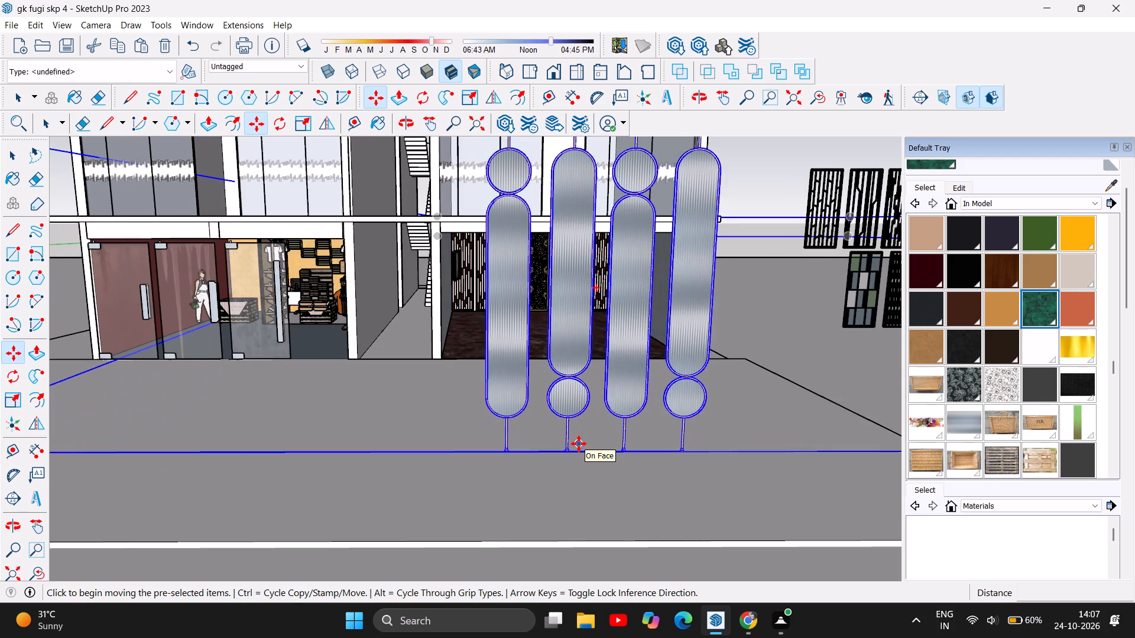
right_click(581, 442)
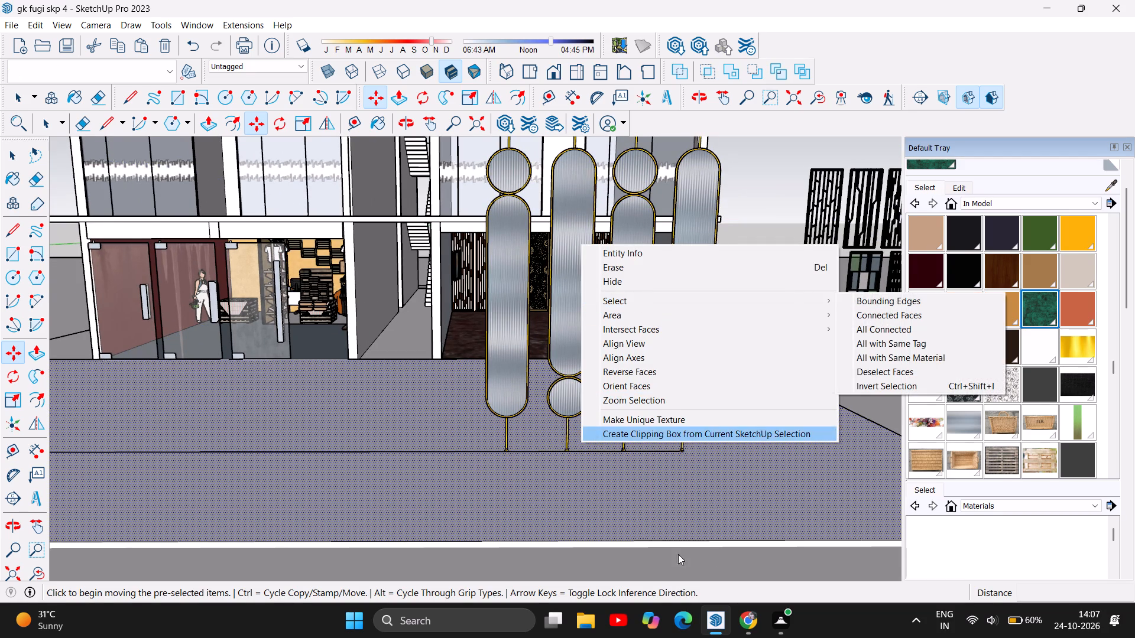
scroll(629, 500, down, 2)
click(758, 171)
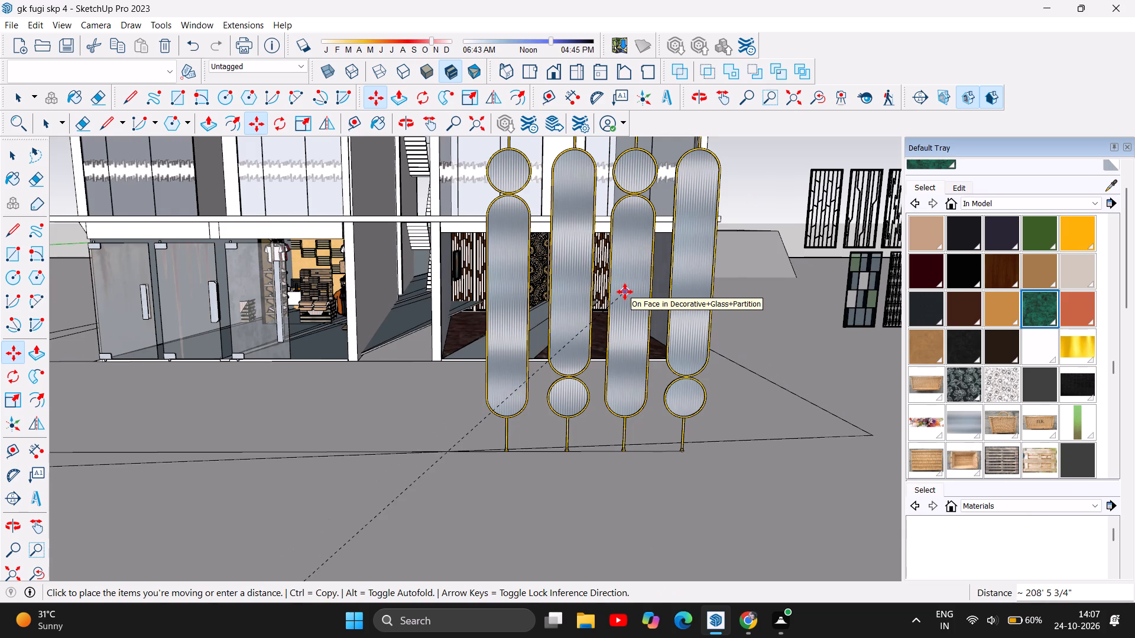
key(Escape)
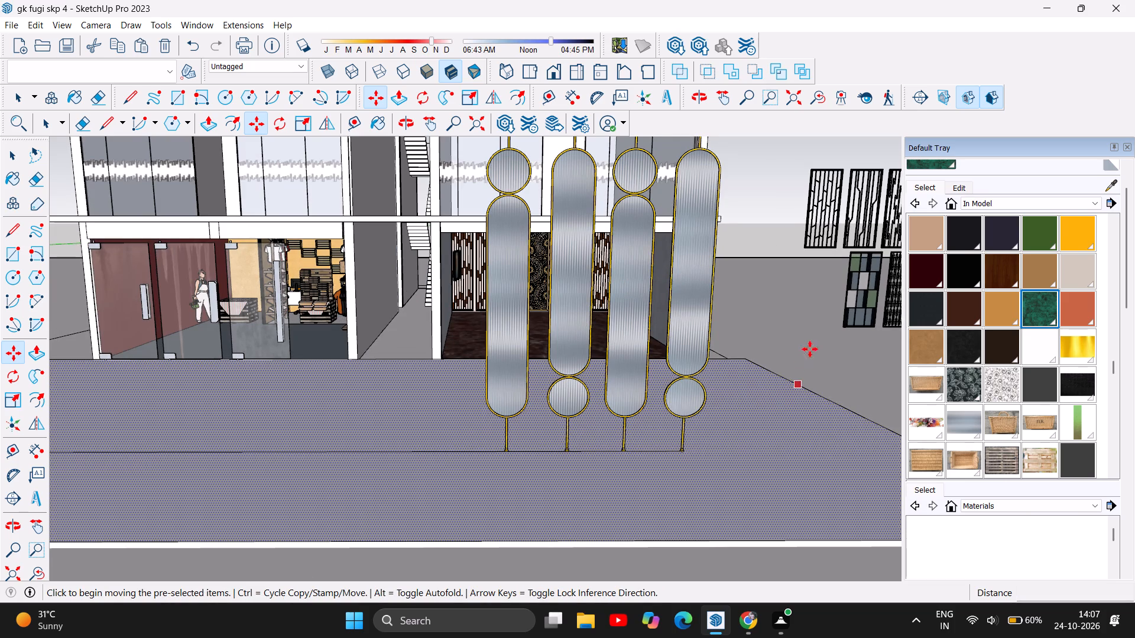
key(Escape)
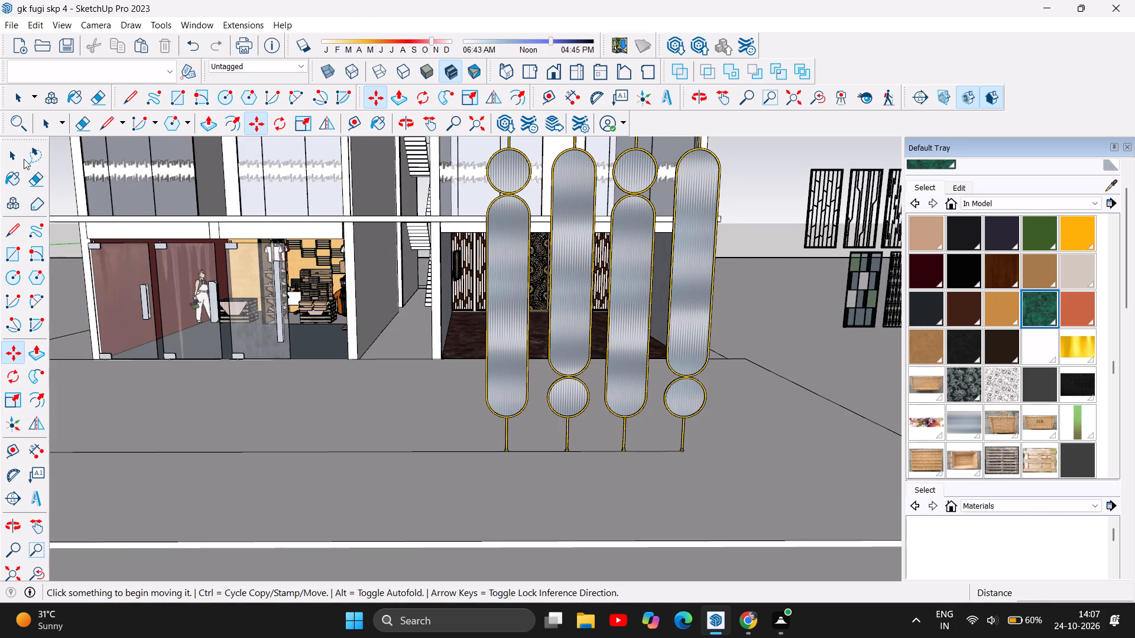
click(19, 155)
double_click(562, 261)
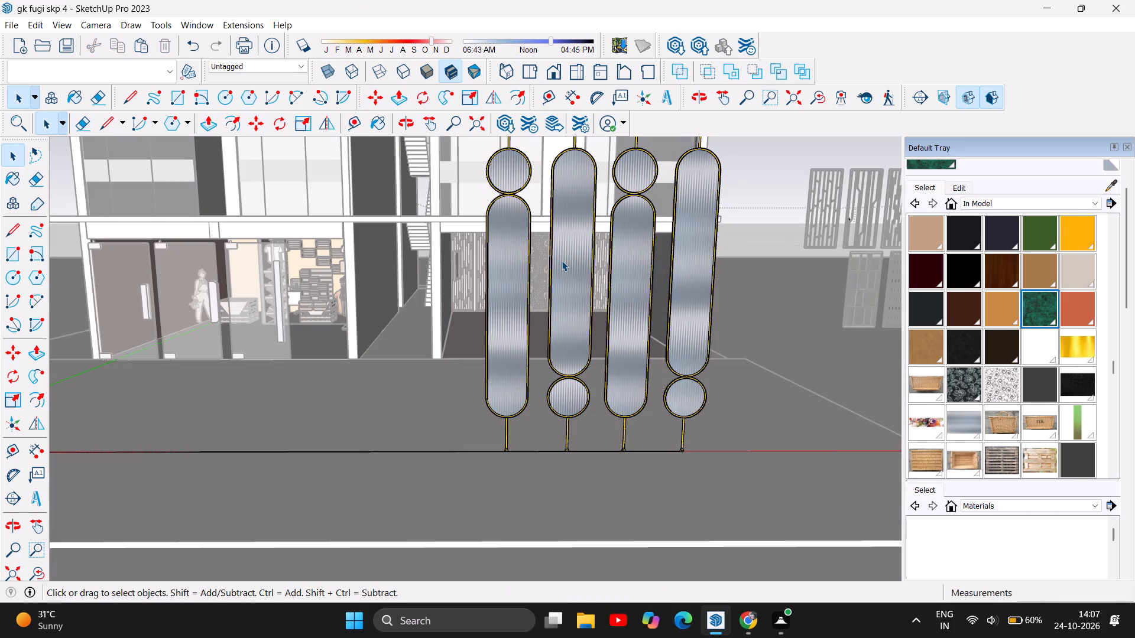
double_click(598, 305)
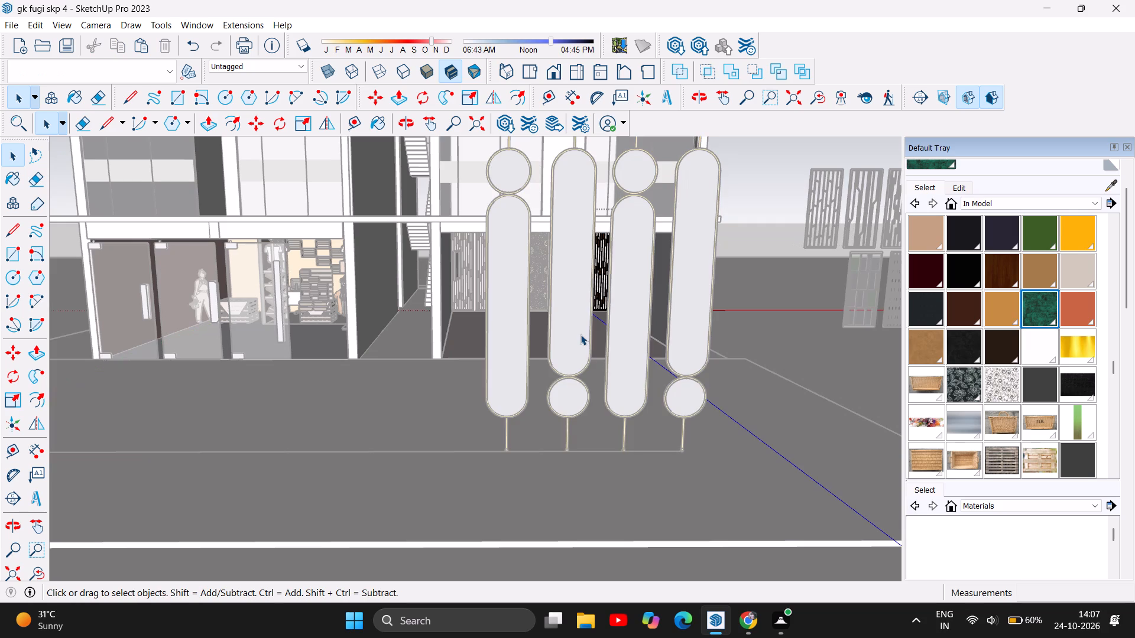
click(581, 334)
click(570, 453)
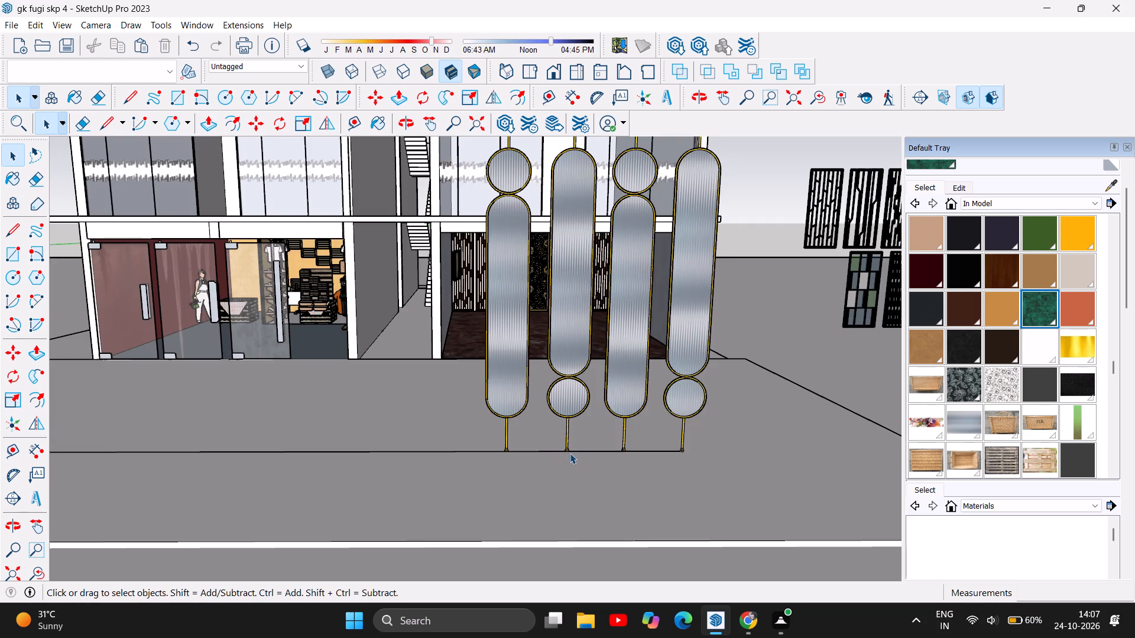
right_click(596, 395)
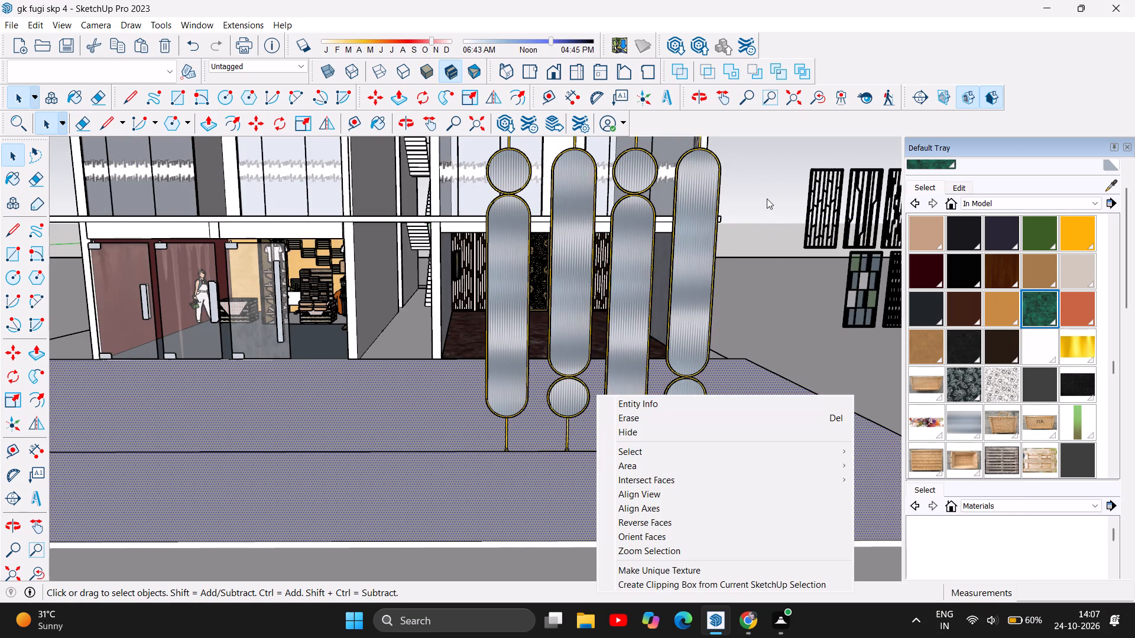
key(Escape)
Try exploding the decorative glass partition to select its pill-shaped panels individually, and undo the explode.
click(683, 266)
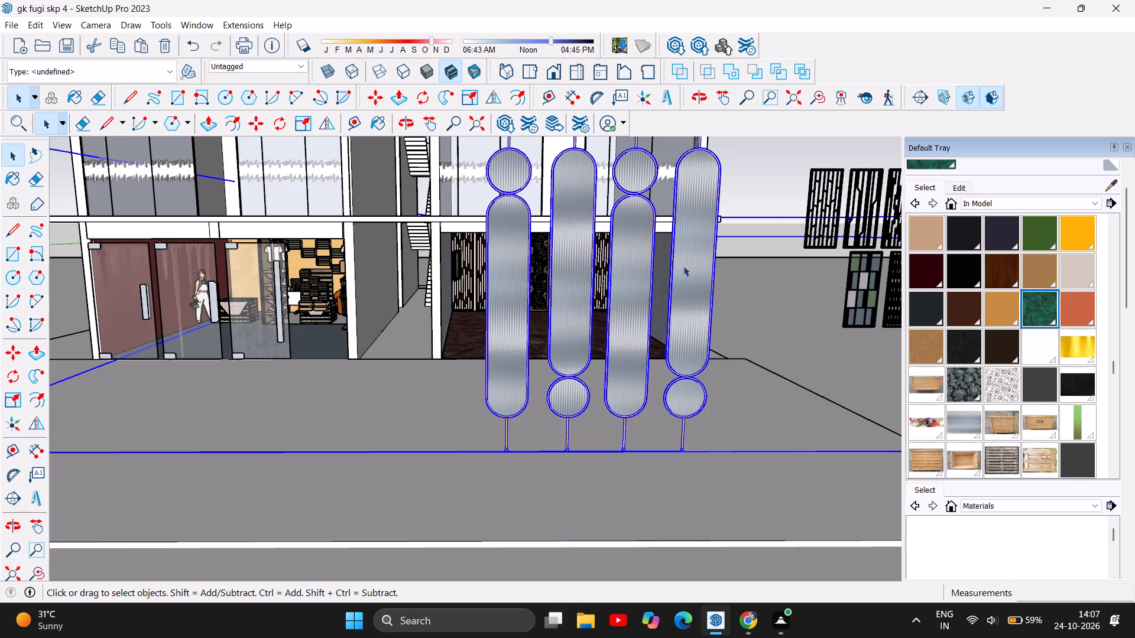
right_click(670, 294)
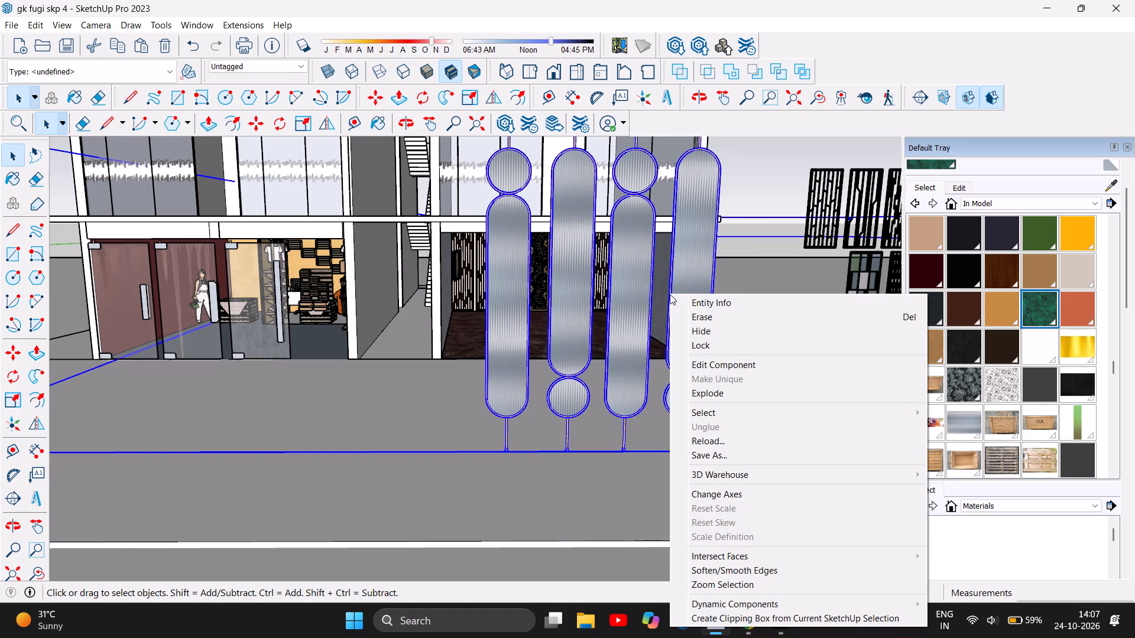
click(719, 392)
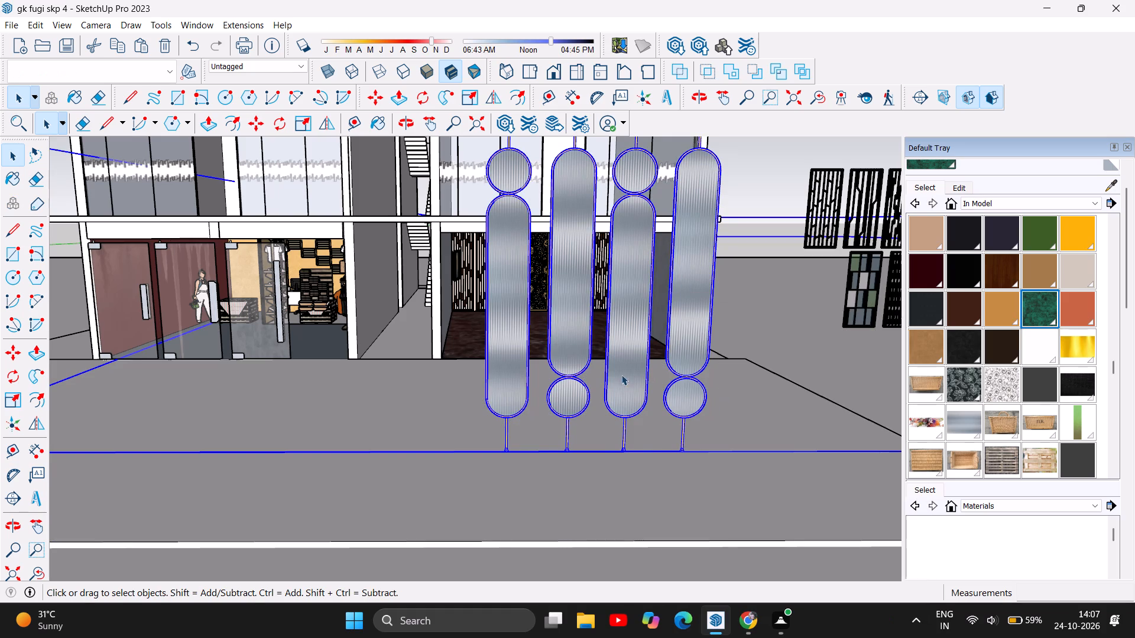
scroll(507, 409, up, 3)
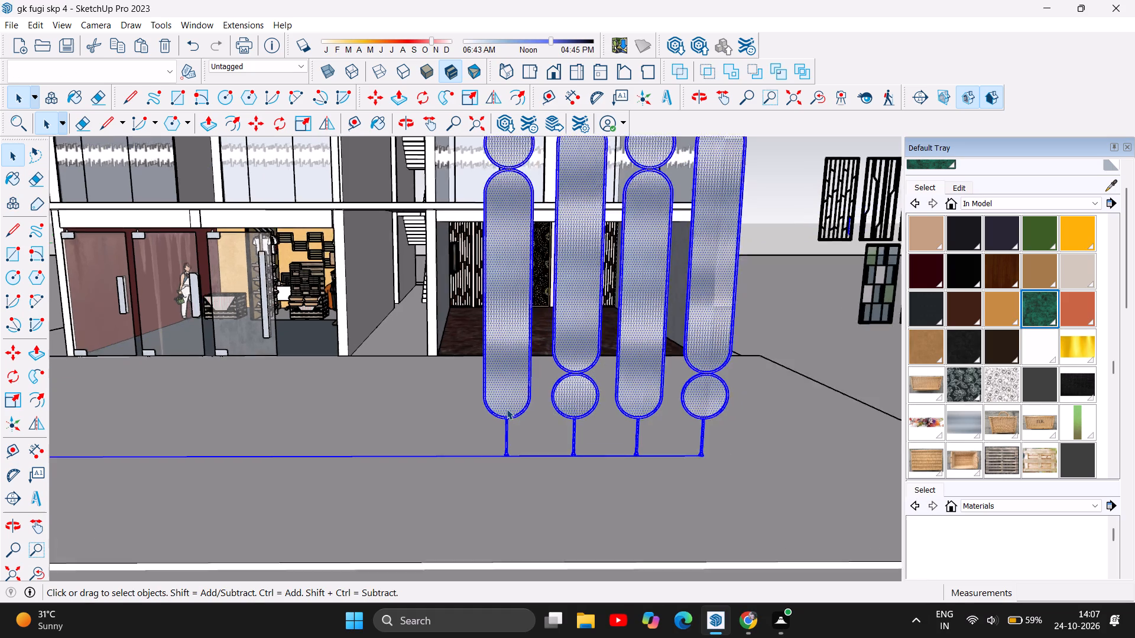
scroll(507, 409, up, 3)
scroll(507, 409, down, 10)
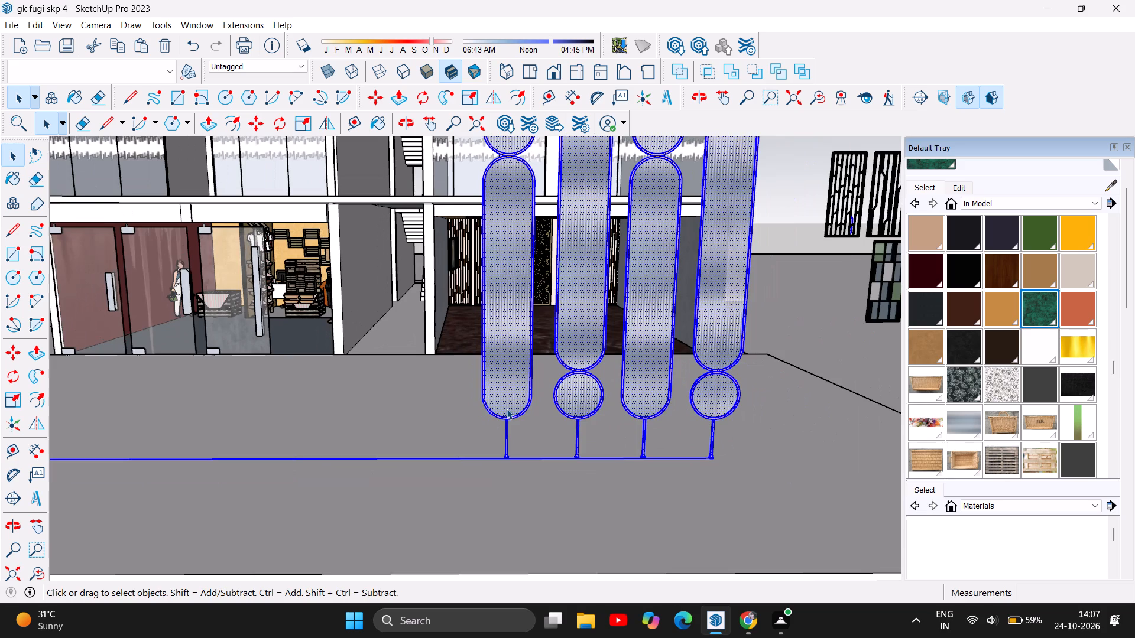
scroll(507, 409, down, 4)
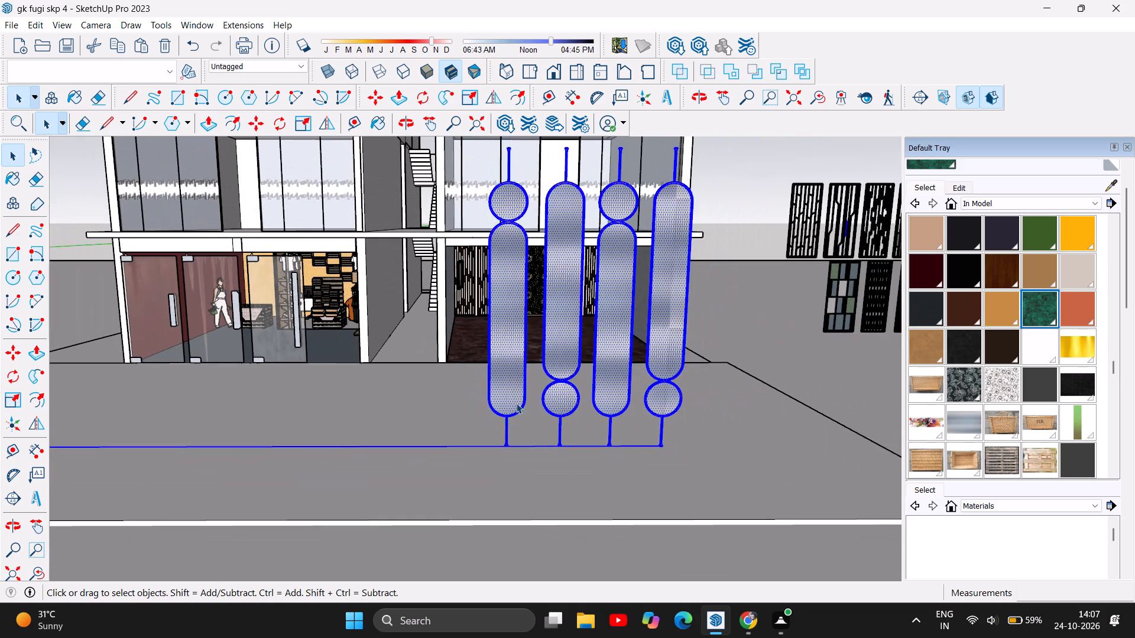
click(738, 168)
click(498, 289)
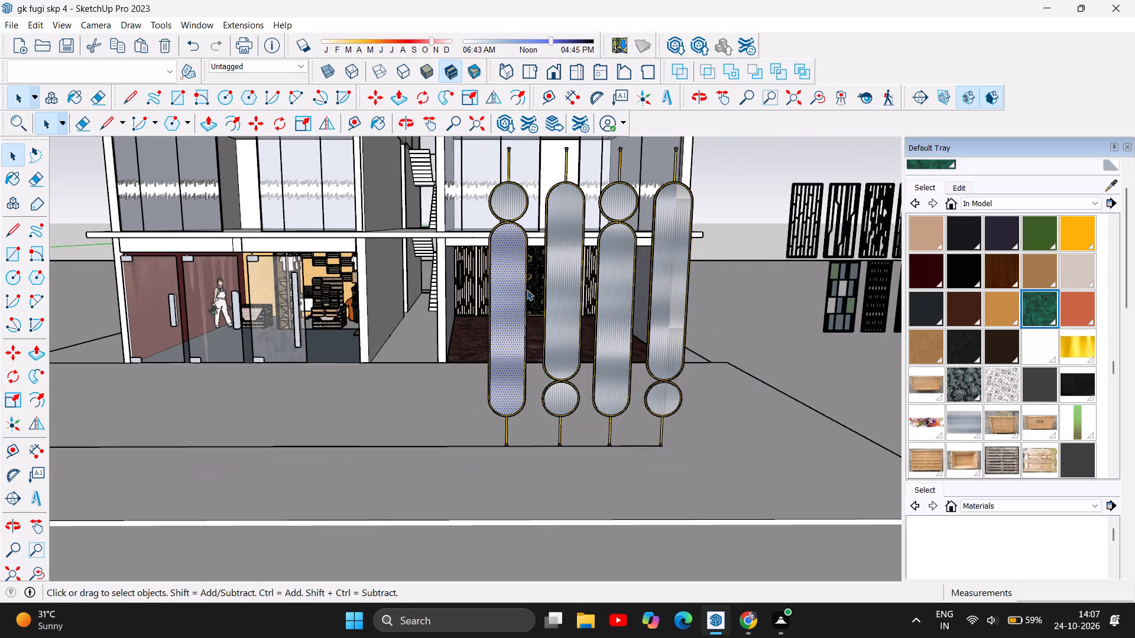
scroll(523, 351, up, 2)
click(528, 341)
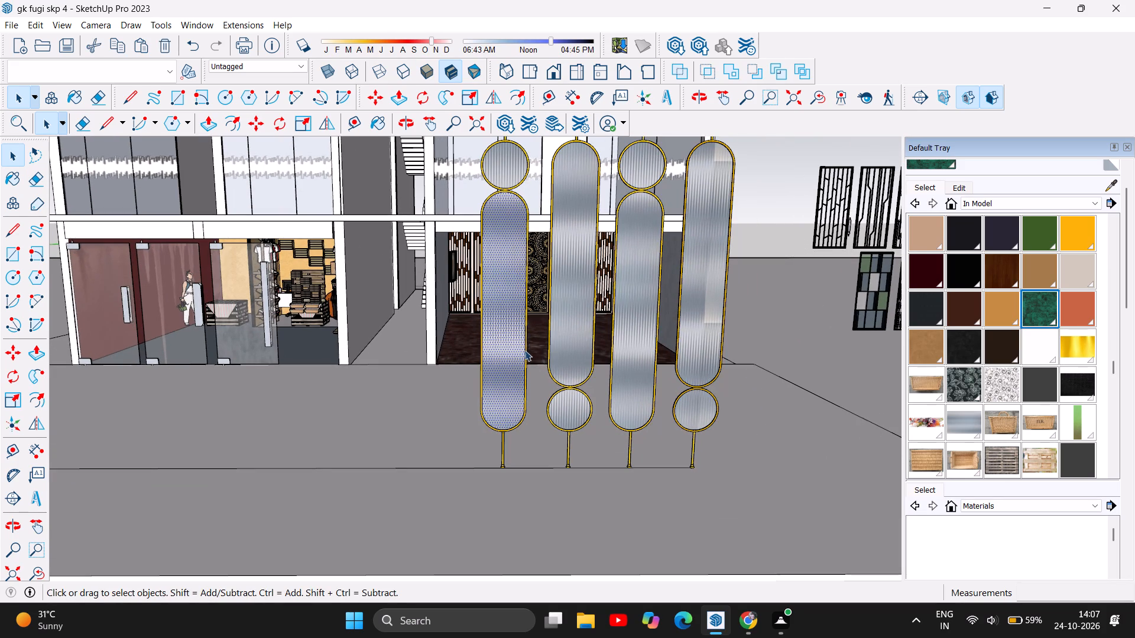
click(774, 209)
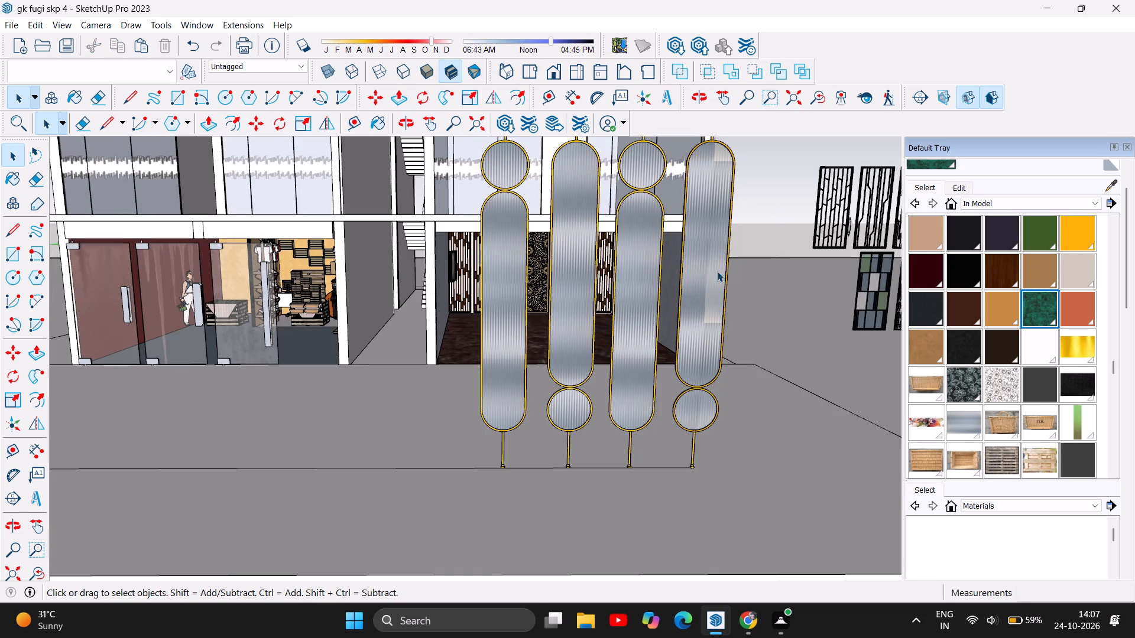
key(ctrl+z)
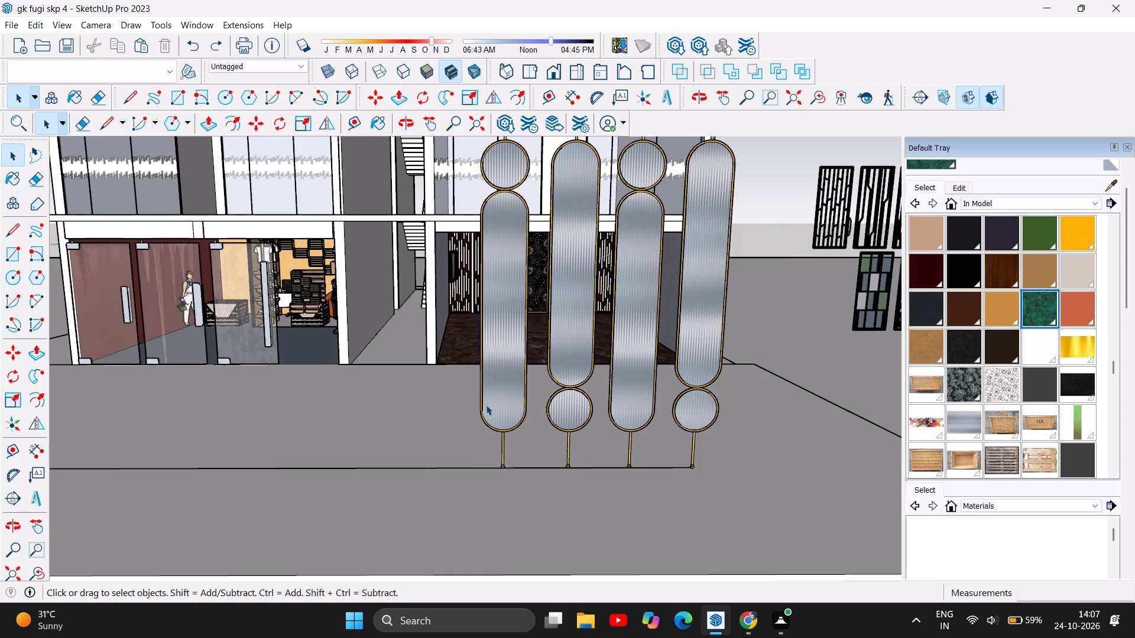
Scale the decorative glass partition on the forecourt down uniformly to a factor of about 0.50.
click(487, 401)
scroll(449, 455, down, 3)
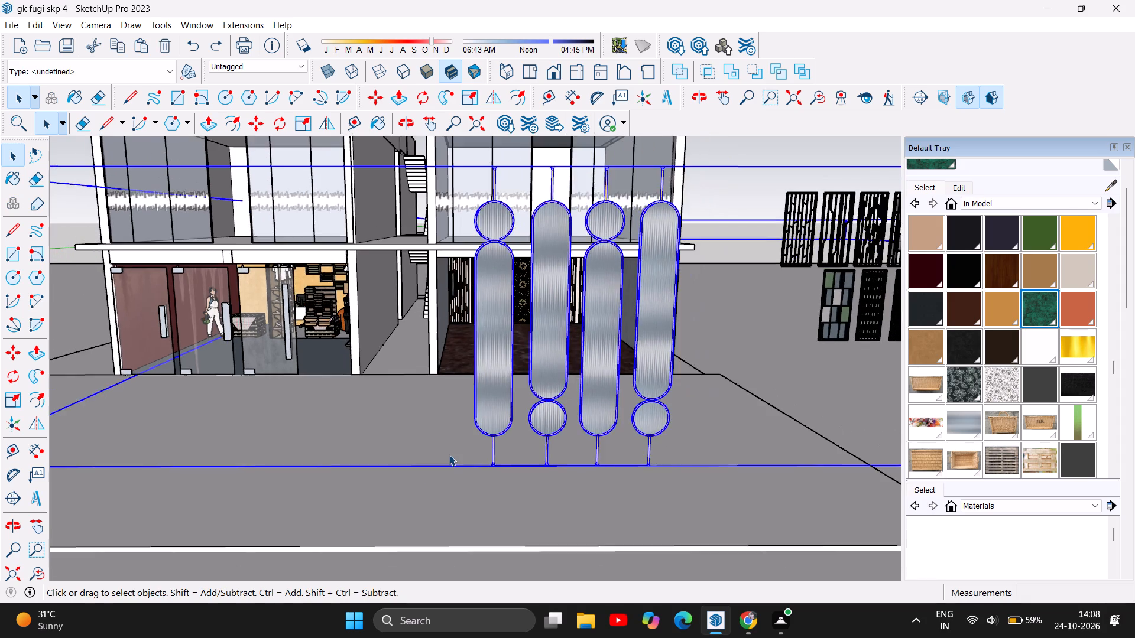
scroll(449, 455, down, 13)
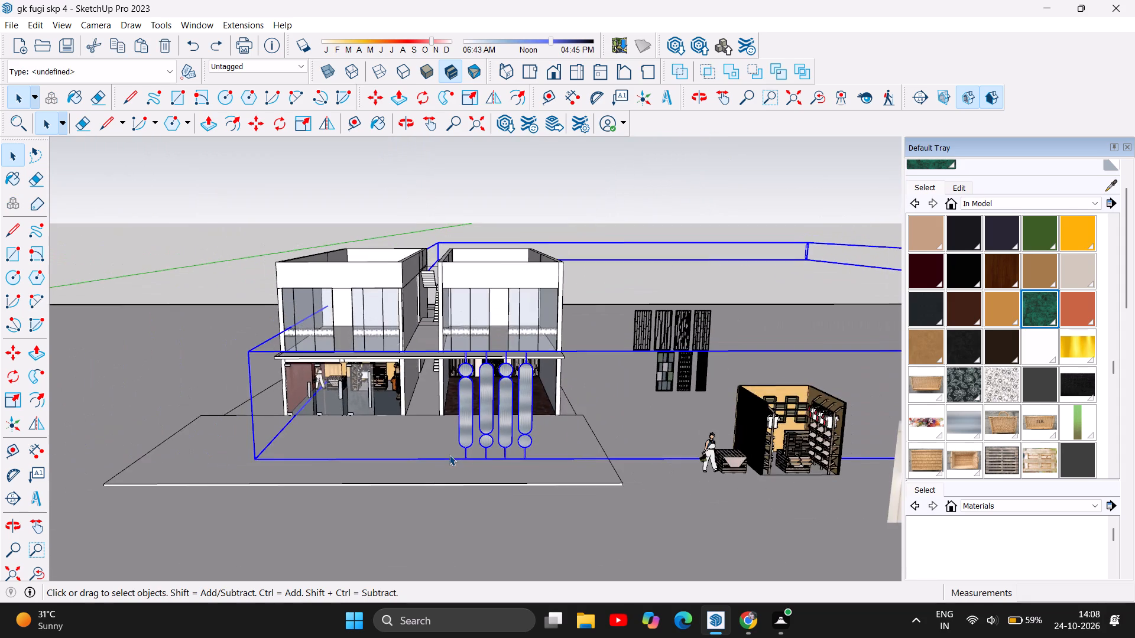
scroll(449, 455, down, 14)
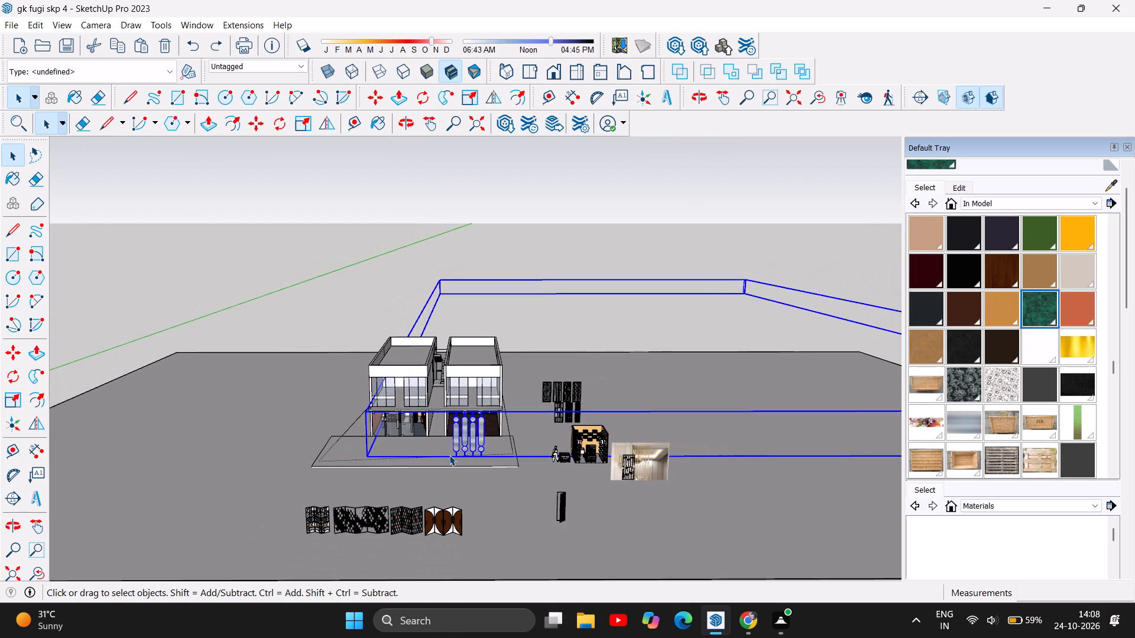
scroll(449, 455, up, 14)
scroll(512, 440, up, 5)
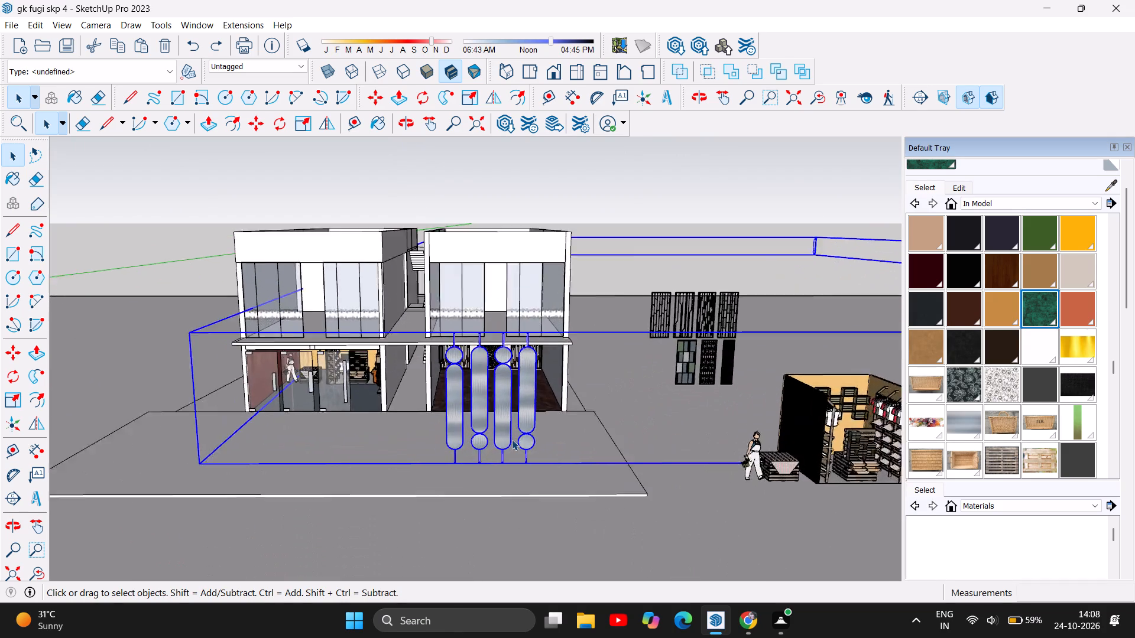
scroll(512, 440, up, 3)
scroll(471, 464, up, 7)
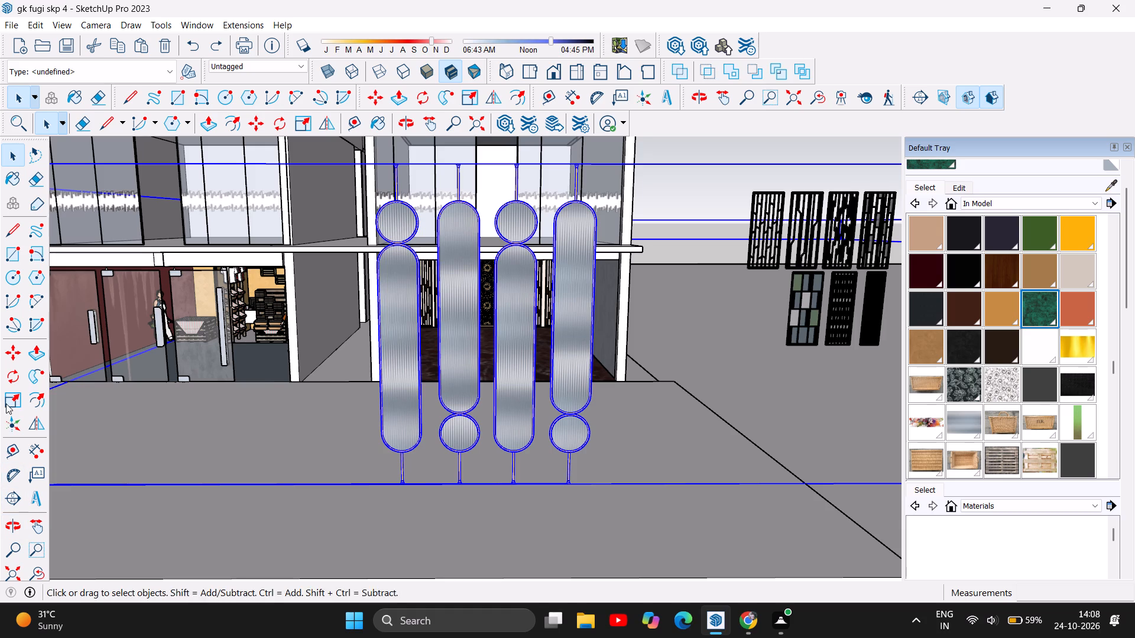
click(16, 392)
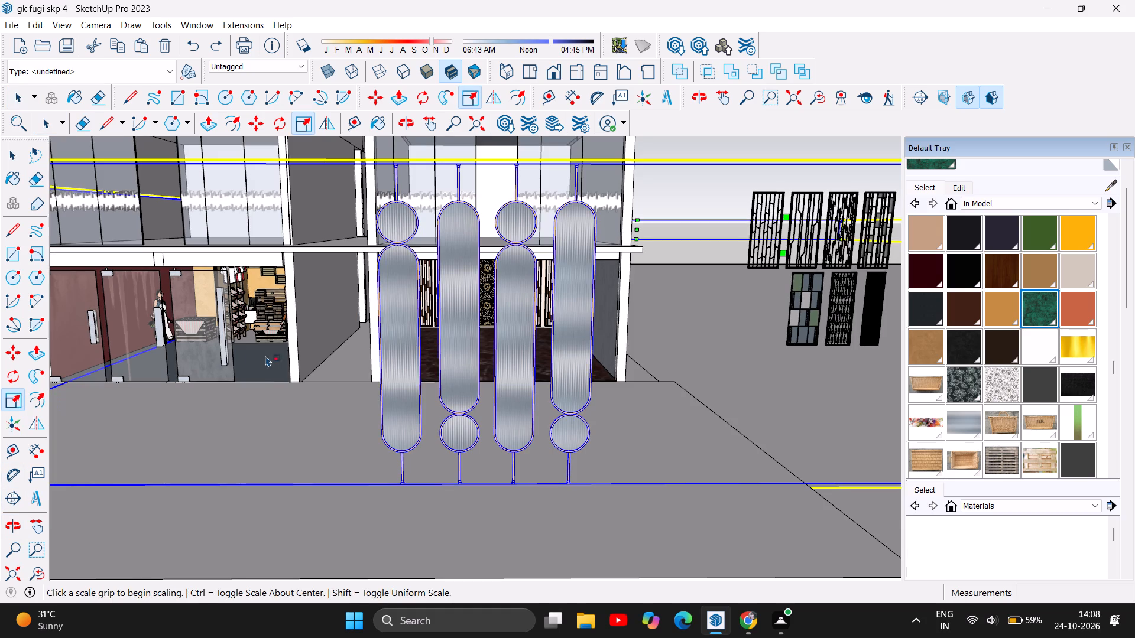
scroll(487, 467, down, 8)
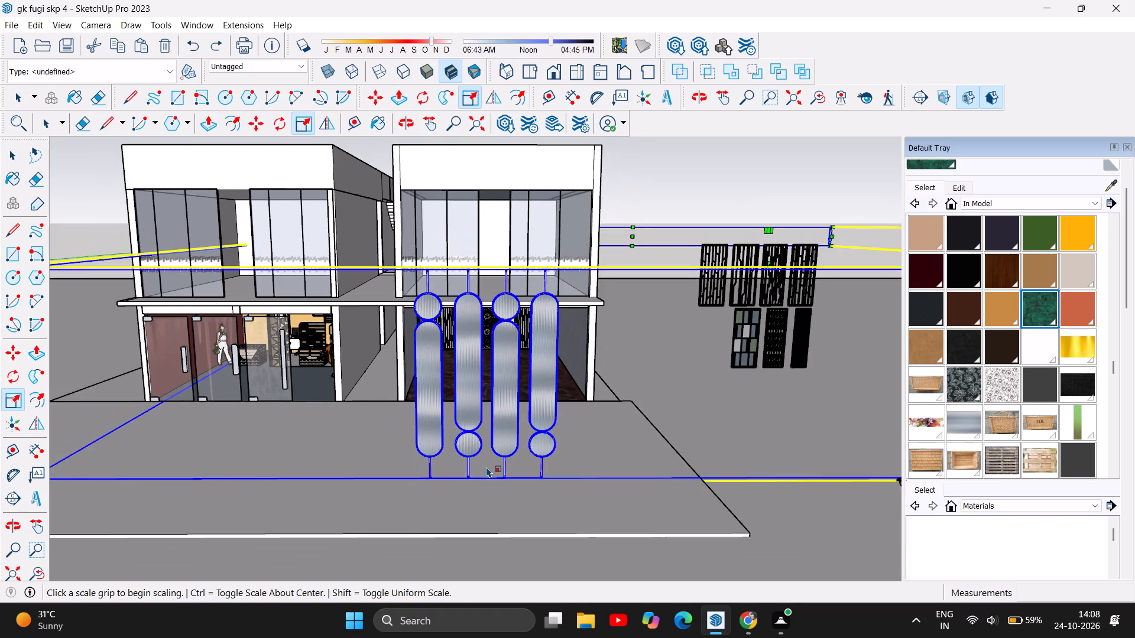
scroll(487, 467, down, 5)
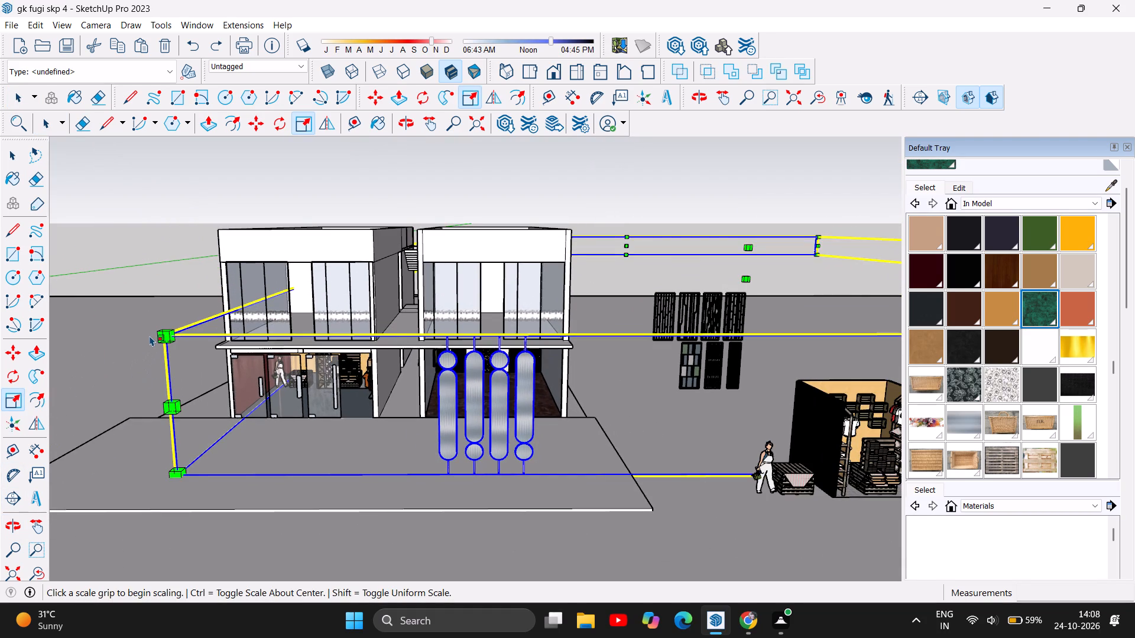
drag(164, 336, 210, 344)
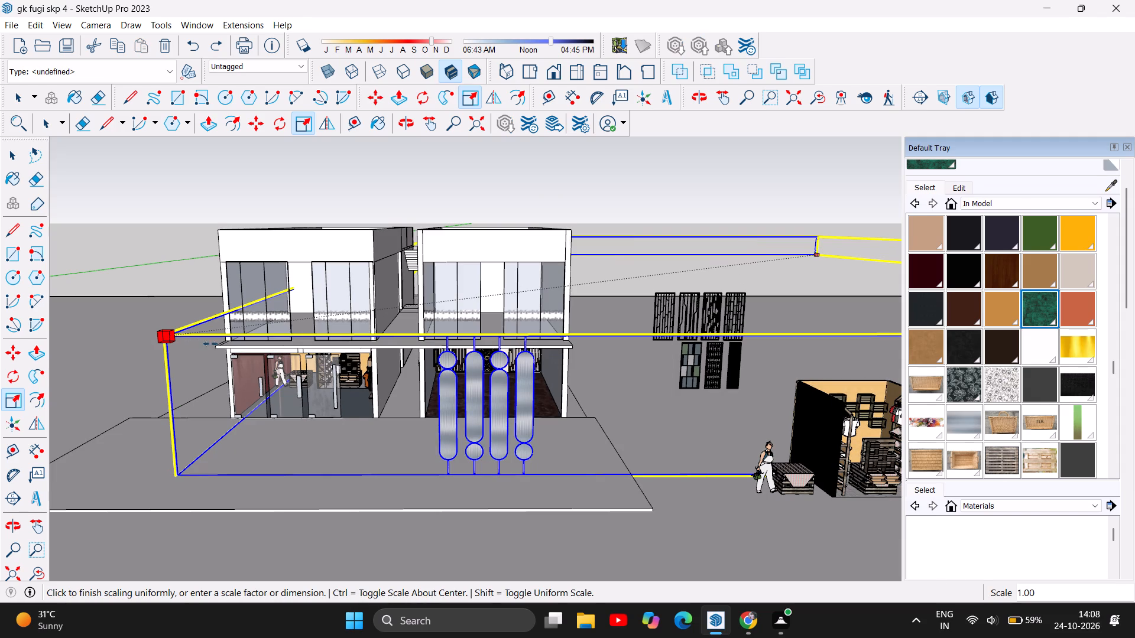
drag(210, 344, 698, 305)
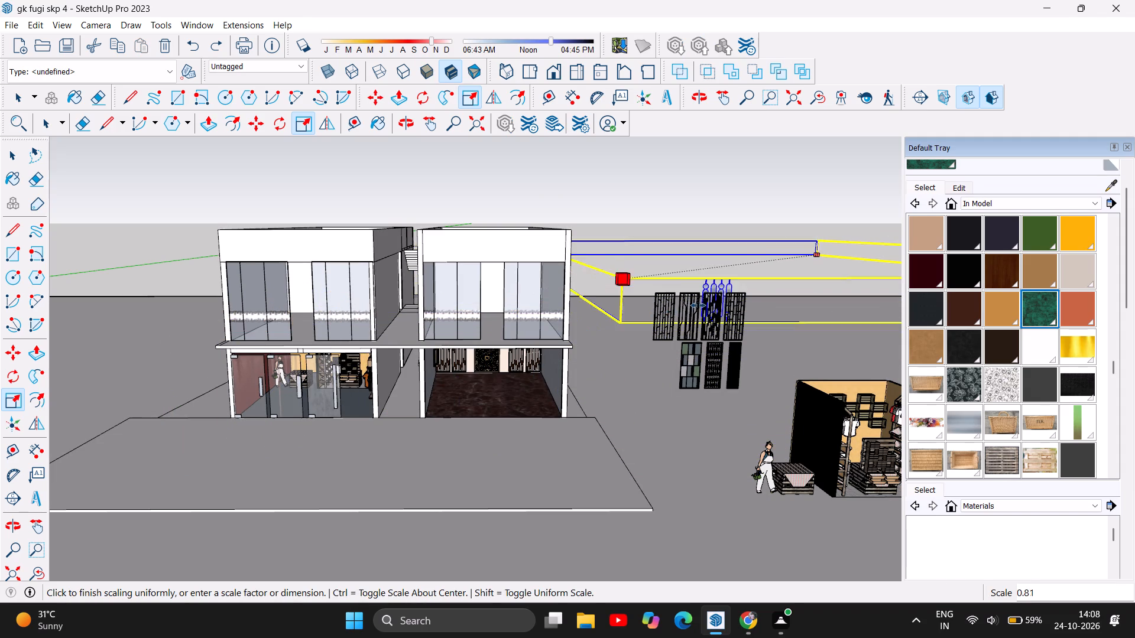
drag(698, 305, 748, 274)
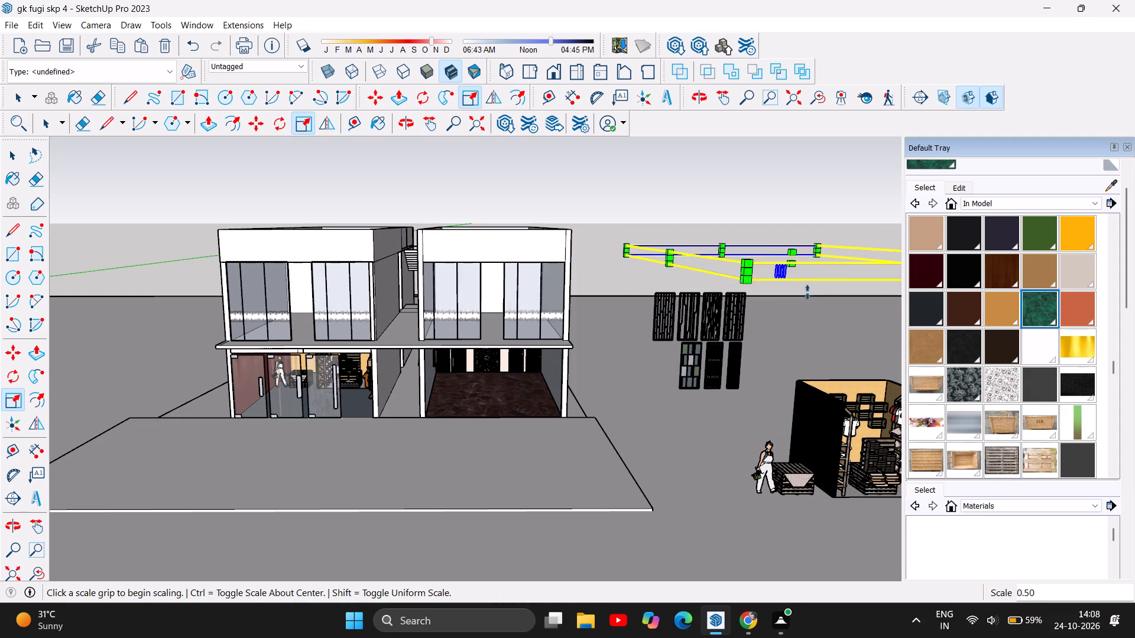
Scale the reduced glass partition back up uniformly by a factor of about 1.14.
scroll(845, 248, up, 8)
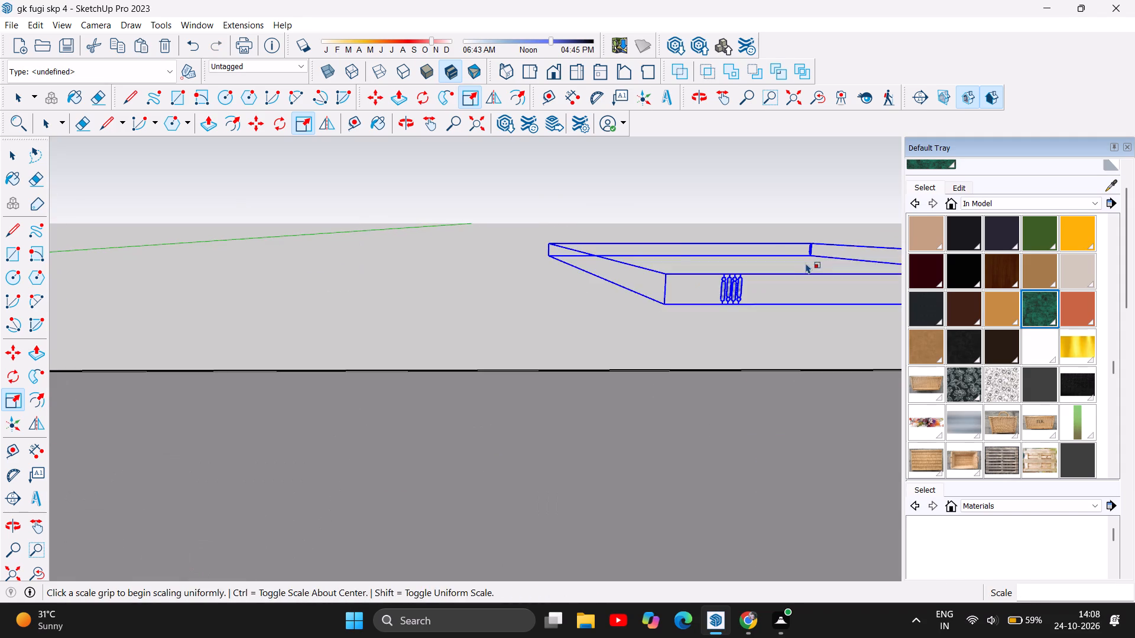
scroll(819, 271, up, 3)
scroll(513, 330, down, 6)
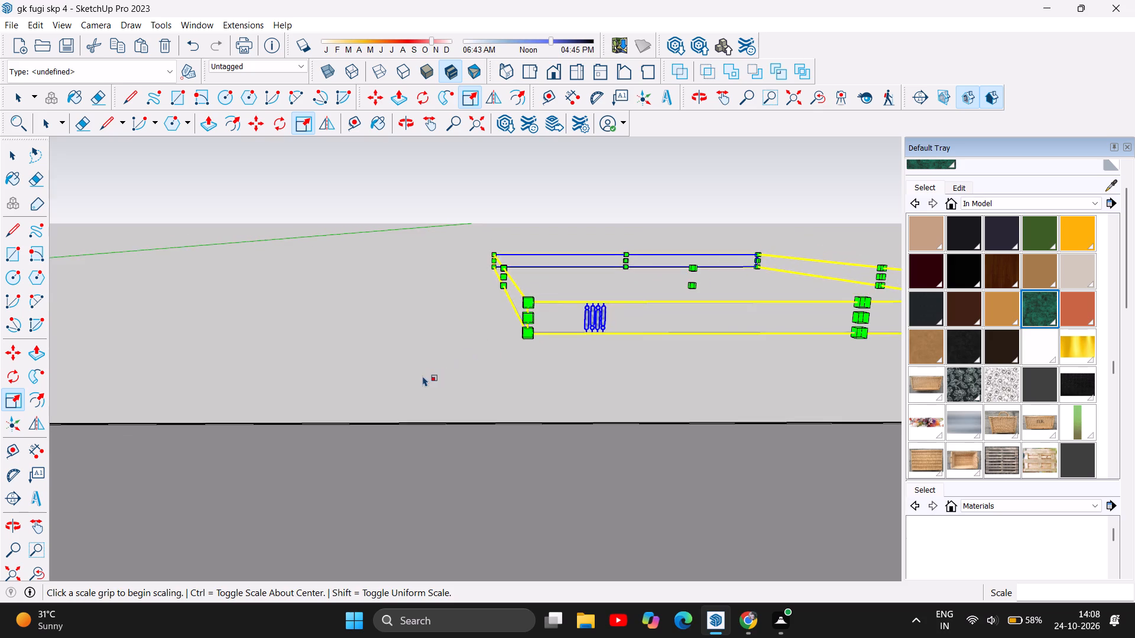
scroll(421, 376, down, 5)
scroll(547, 373, down, 5)
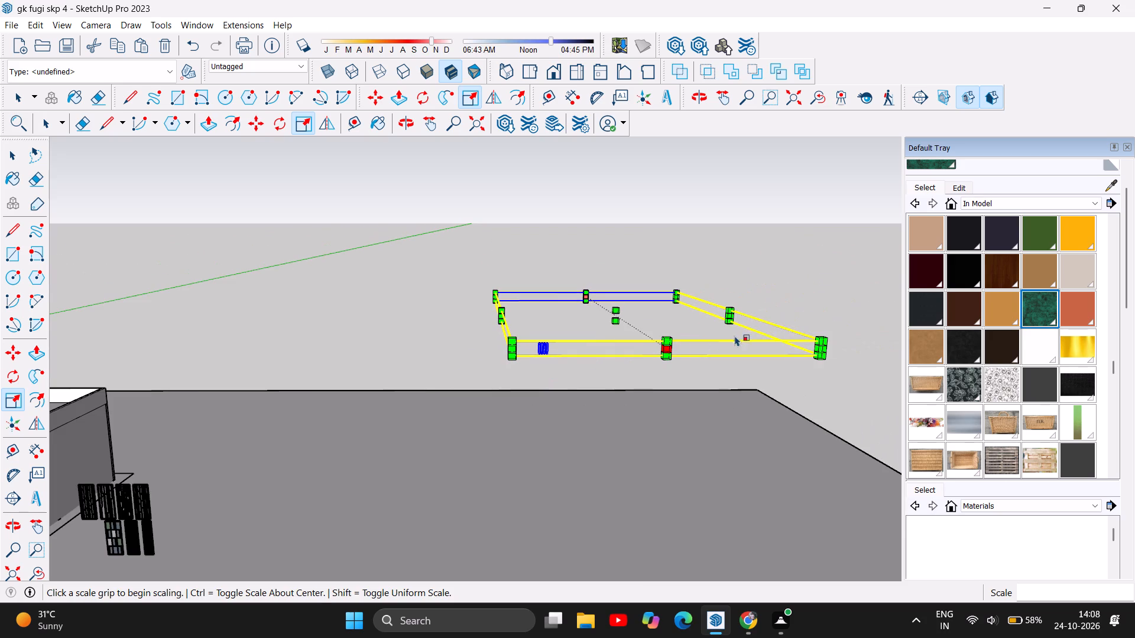
drag(821, 346, 744, 354)
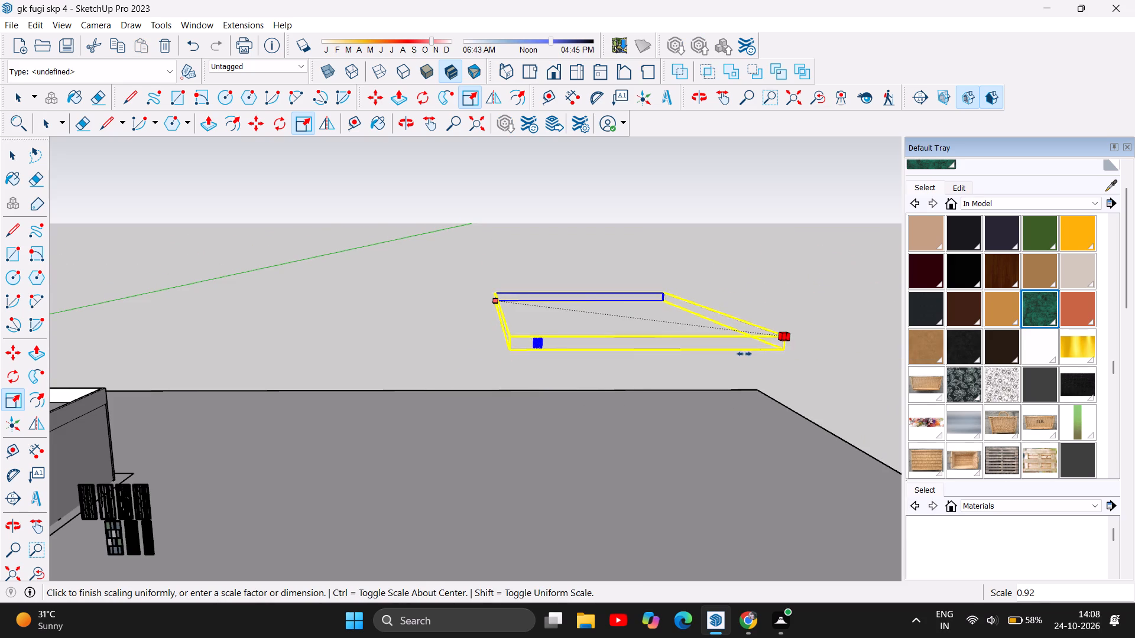
drag(744, 354, 912, 494)
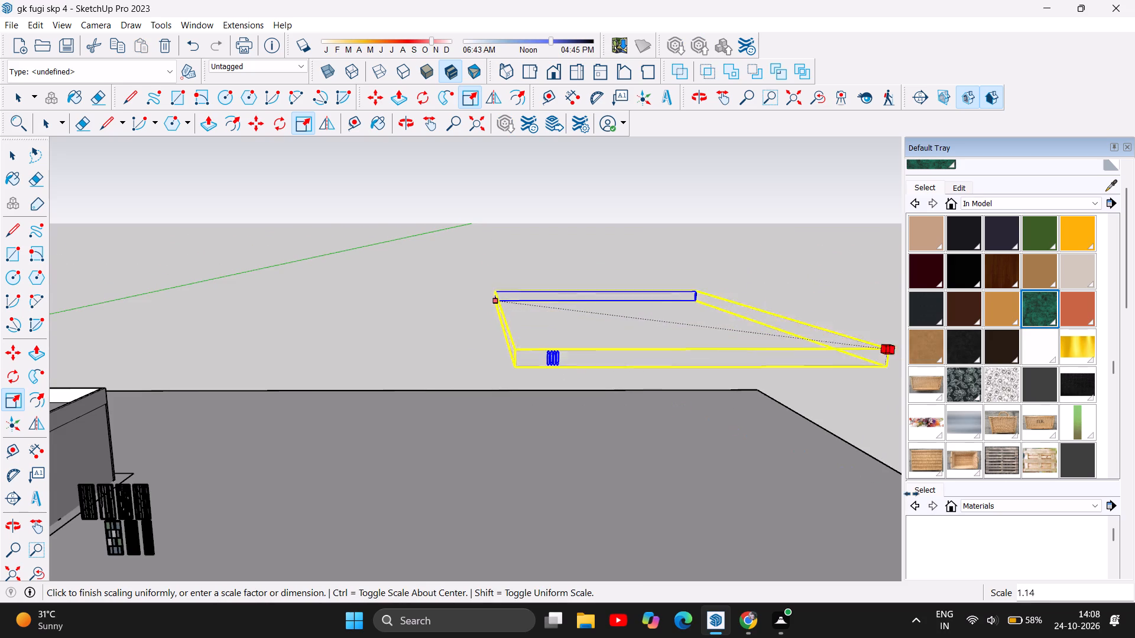
drag(912, 494, 913, 494)
scroll(601, 313, down, 3)
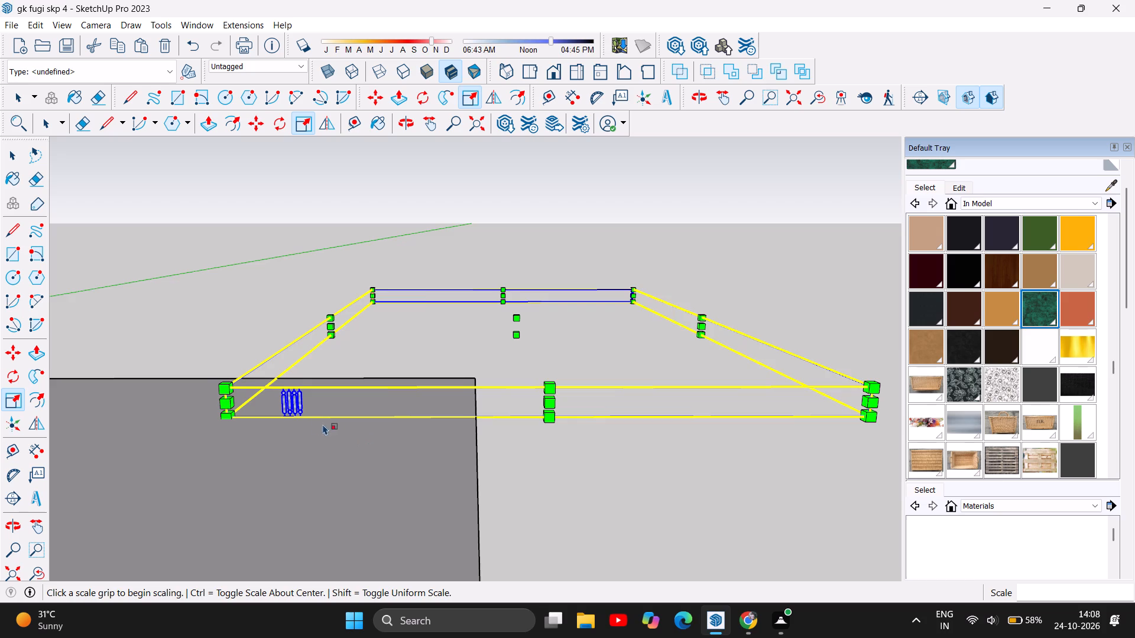
scroll(295, 421, up, 5)
key(Escape)
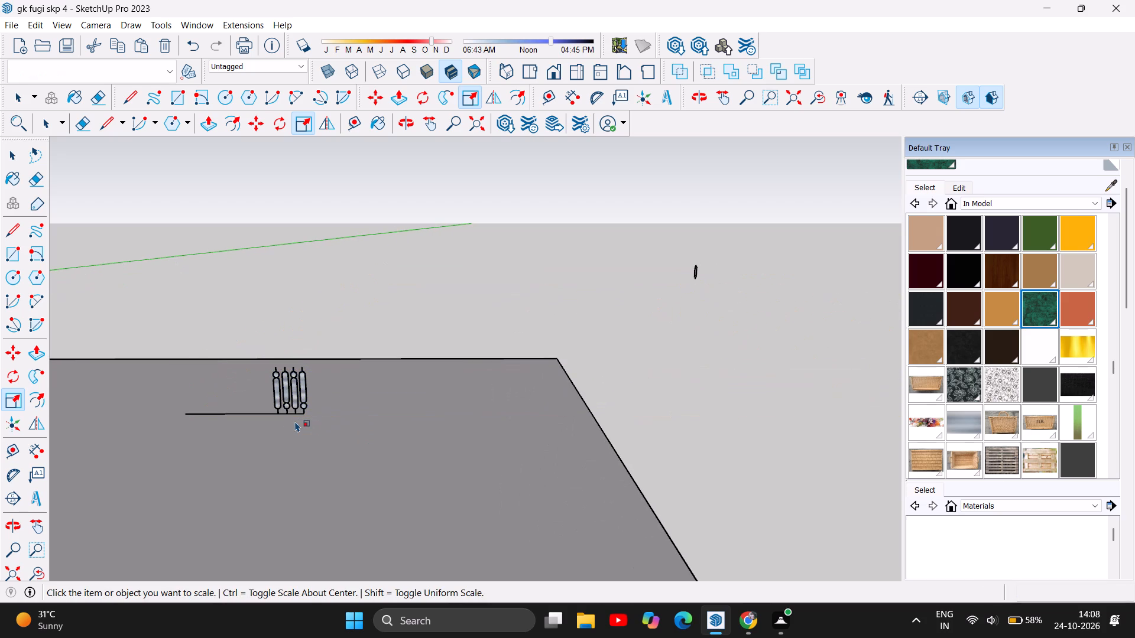
Explode the scaled glass partition component into its separate parts.
click(299, 411)
right_click(299, 411)
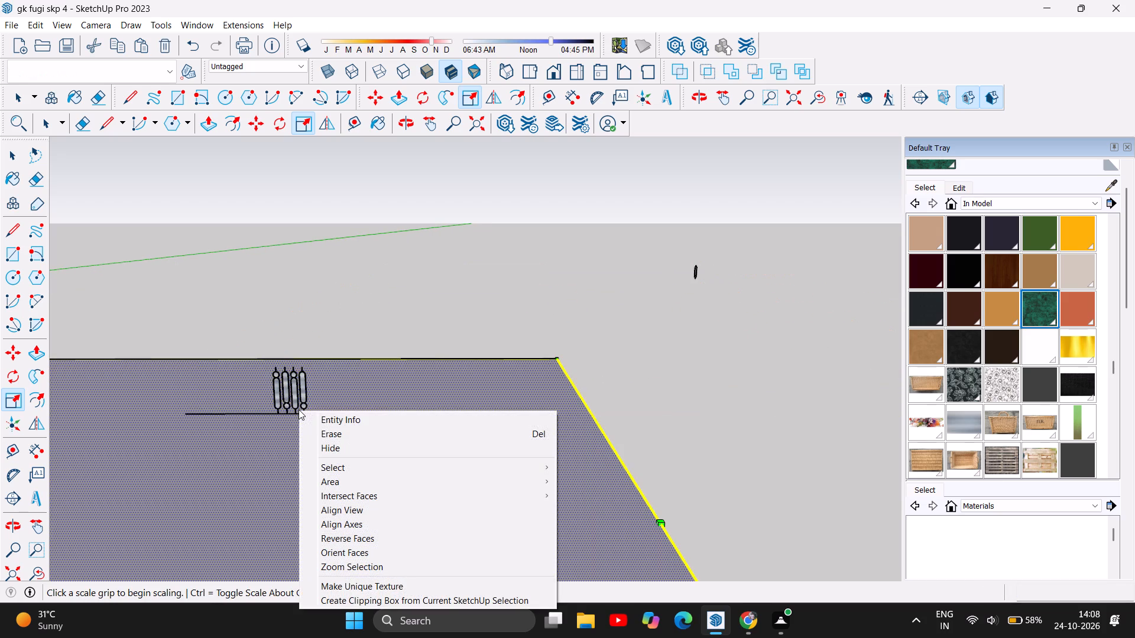
click(236, 173)
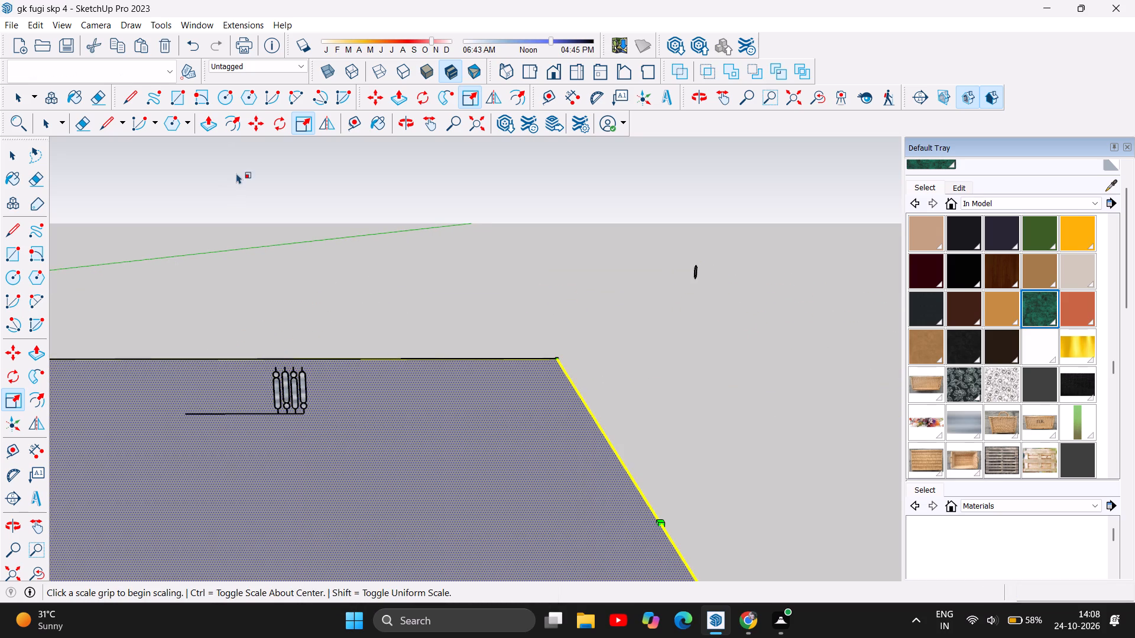
click(294, 396)
key(Escape)
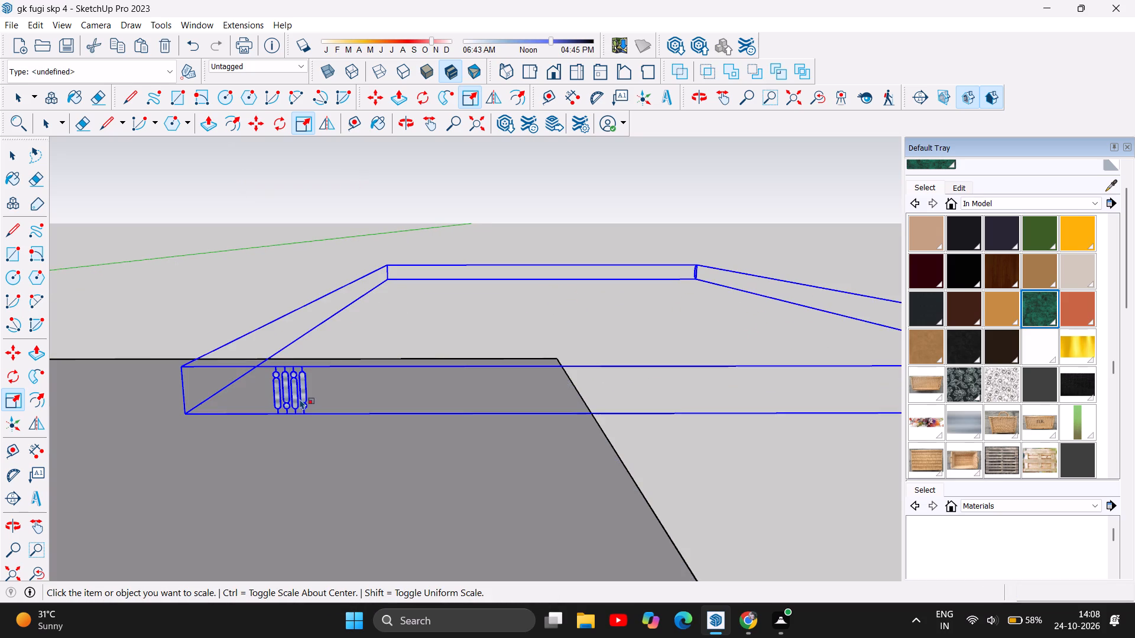
right_click(297, 396)
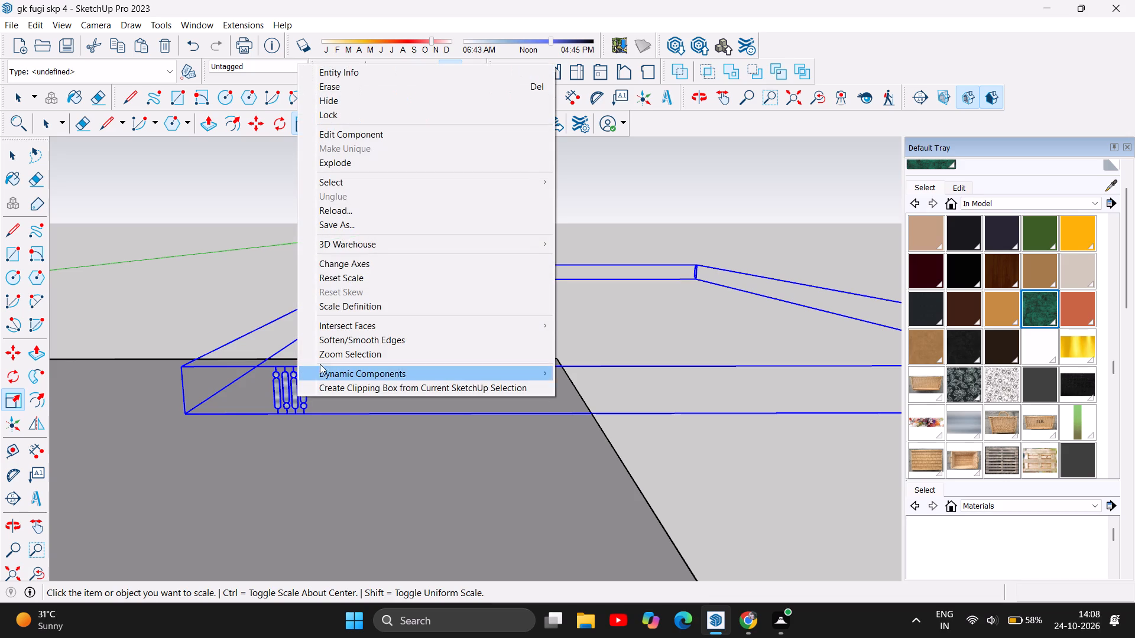
double_click(377, 168)
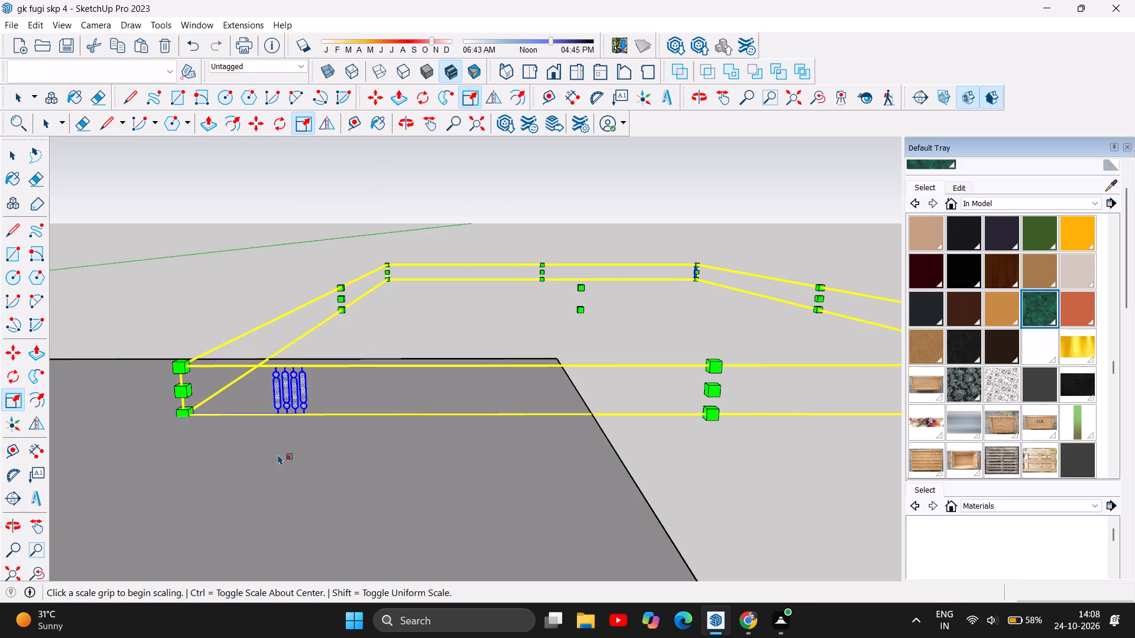
Lasso-select the four pill-and-circle panels without the long base line and paste a copy of them beside the originals.
scroll(278, 454, up, 5)
scroll(277, 379, up, 7)
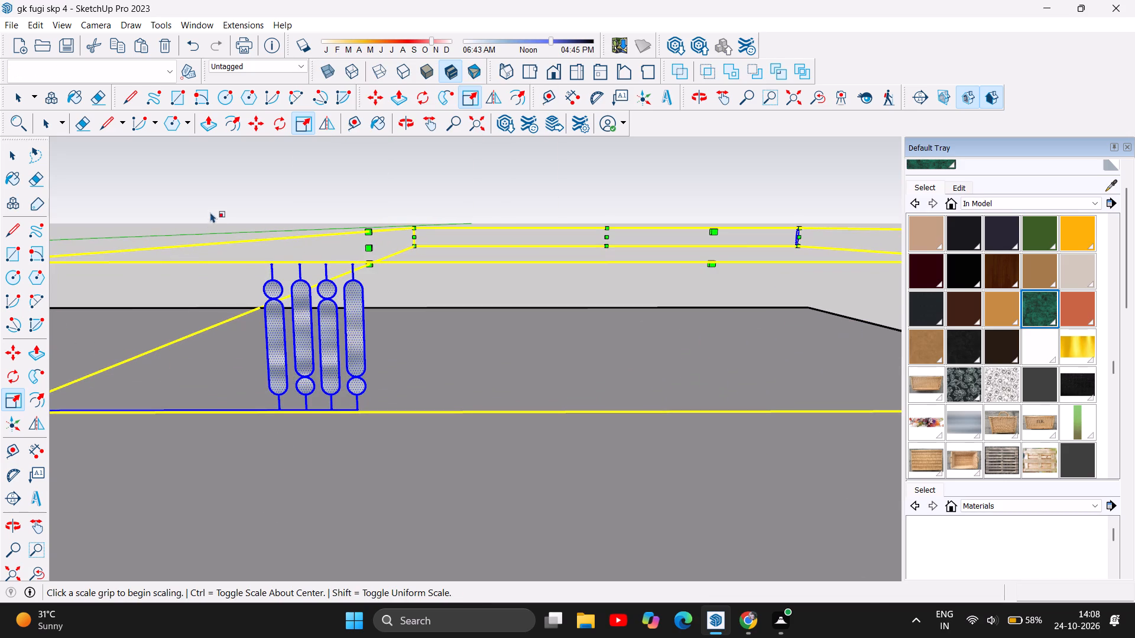
click(8, 154)
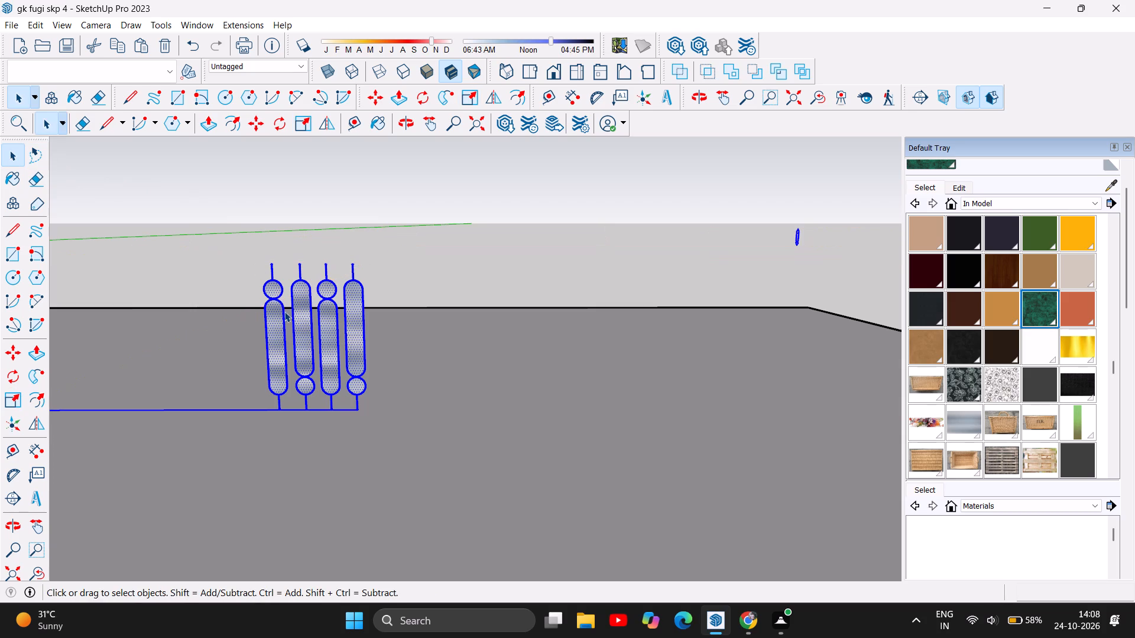
click(278, 316)
click(274, 331)
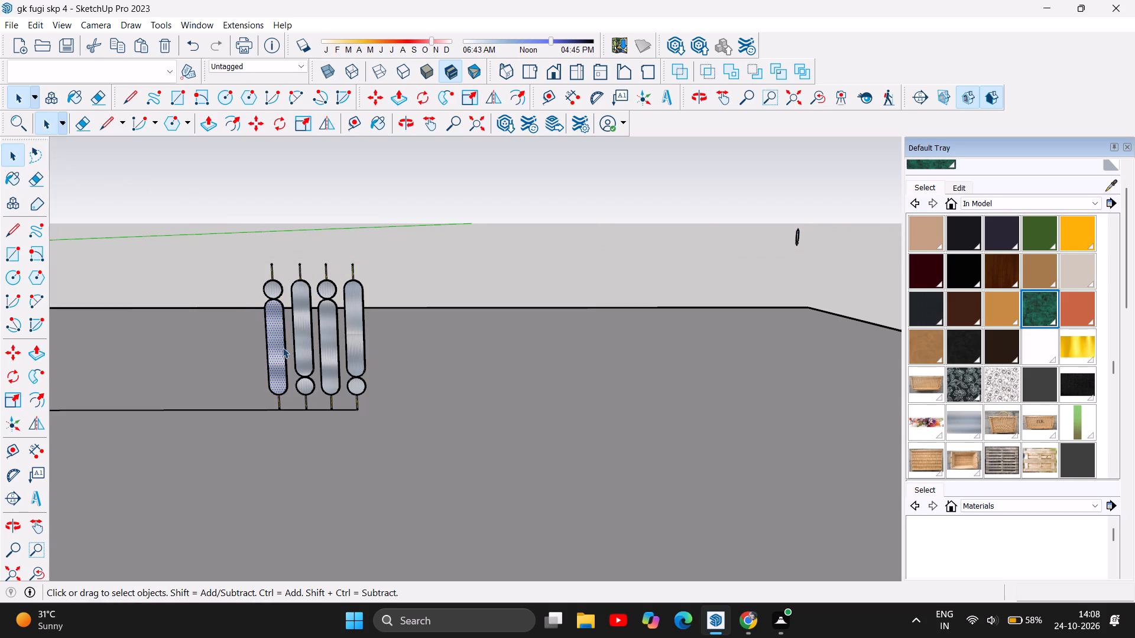
click(283, 347)
scroll(270, 351, up, 4)
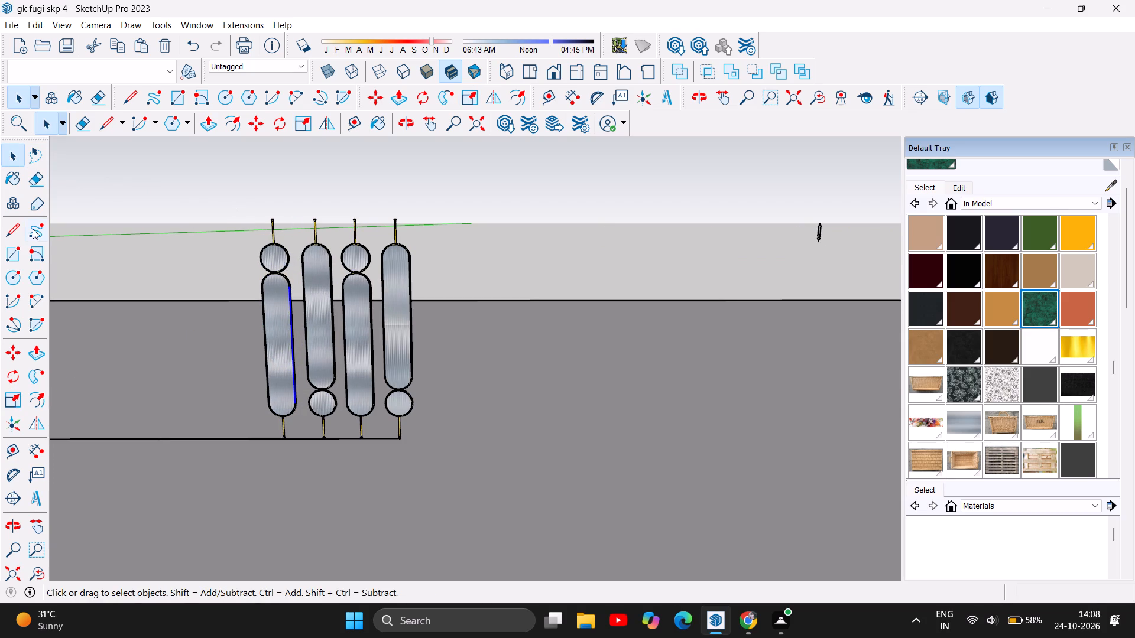
click(37, 155)
drag(230, 235, 236, 224)
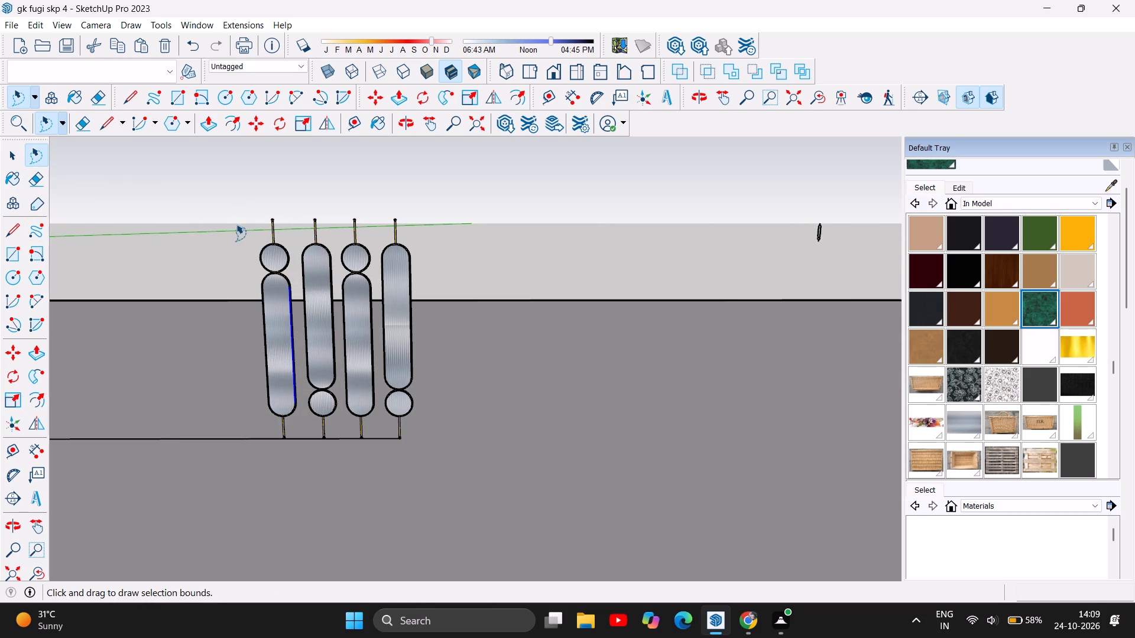
drag(236, 224, 271, 200)
drag(271, 200, 420, 451)
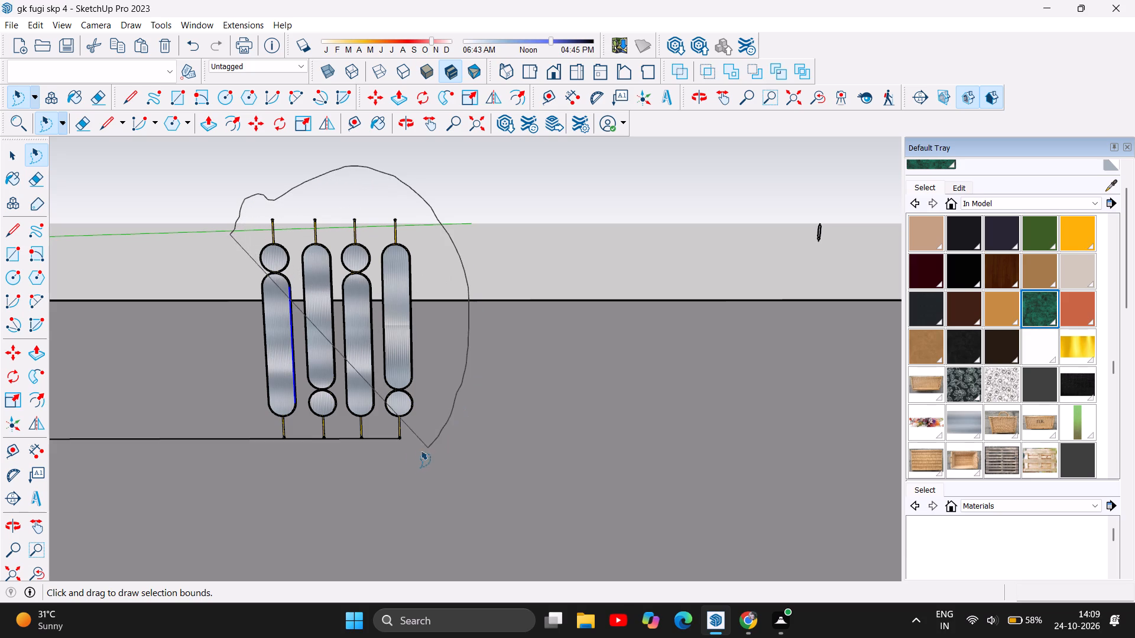
drag(420, 451, 241, 440)
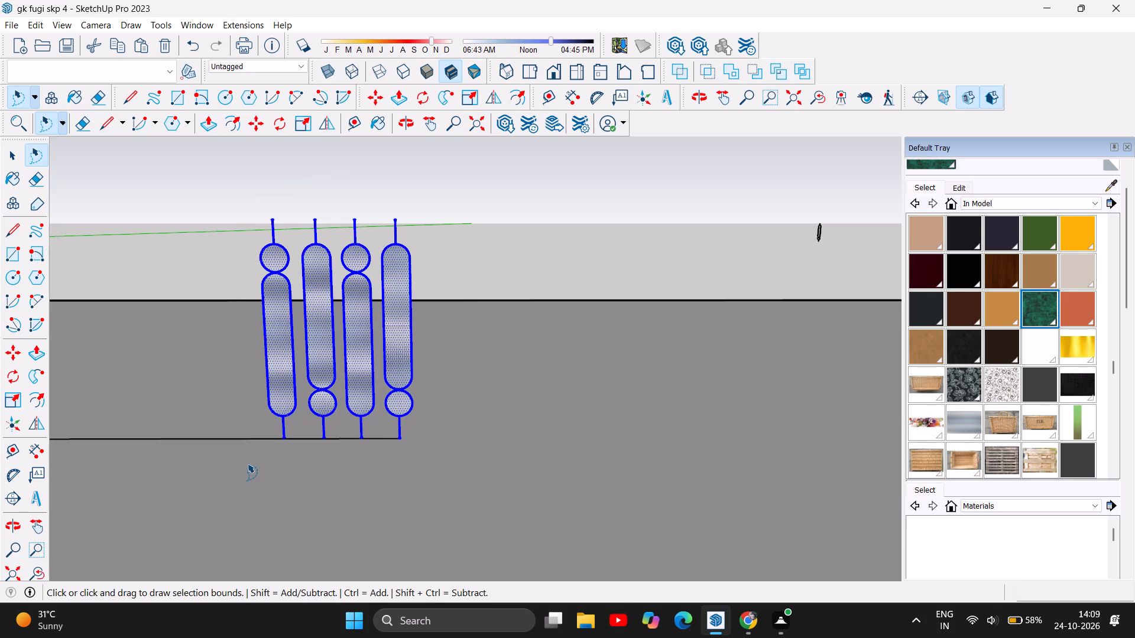
key(ctrl+c)
key(ctrl+v)
click(533, 484)
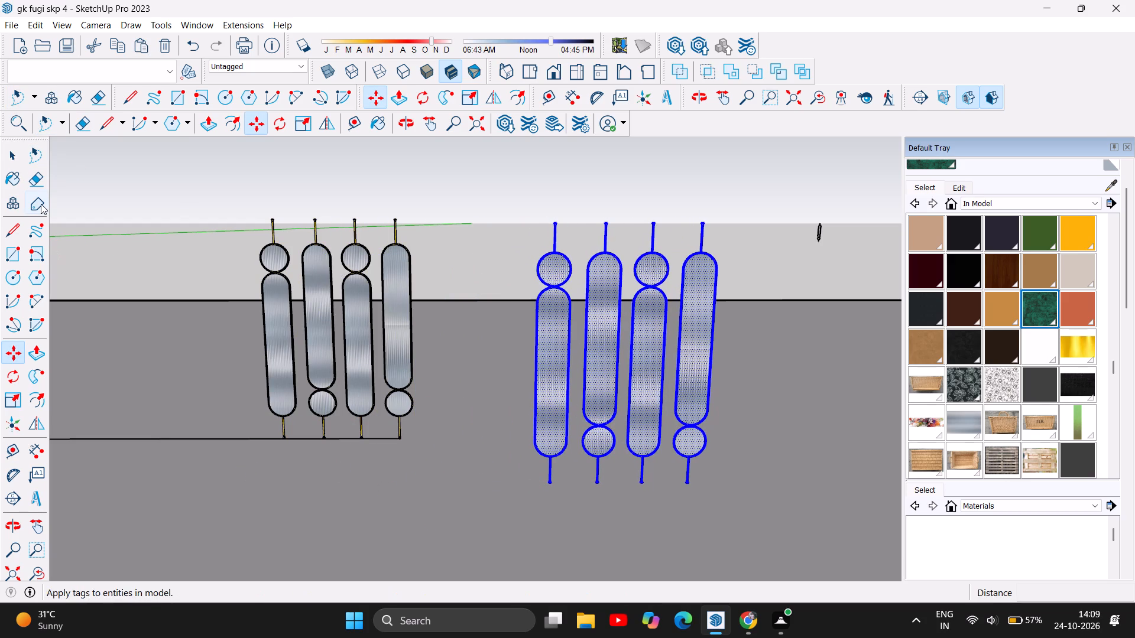
Lasso-select the original four glass panels with their long base line and delete them, keeping the pasted copy.
click(7, 148)
click(320, 362)
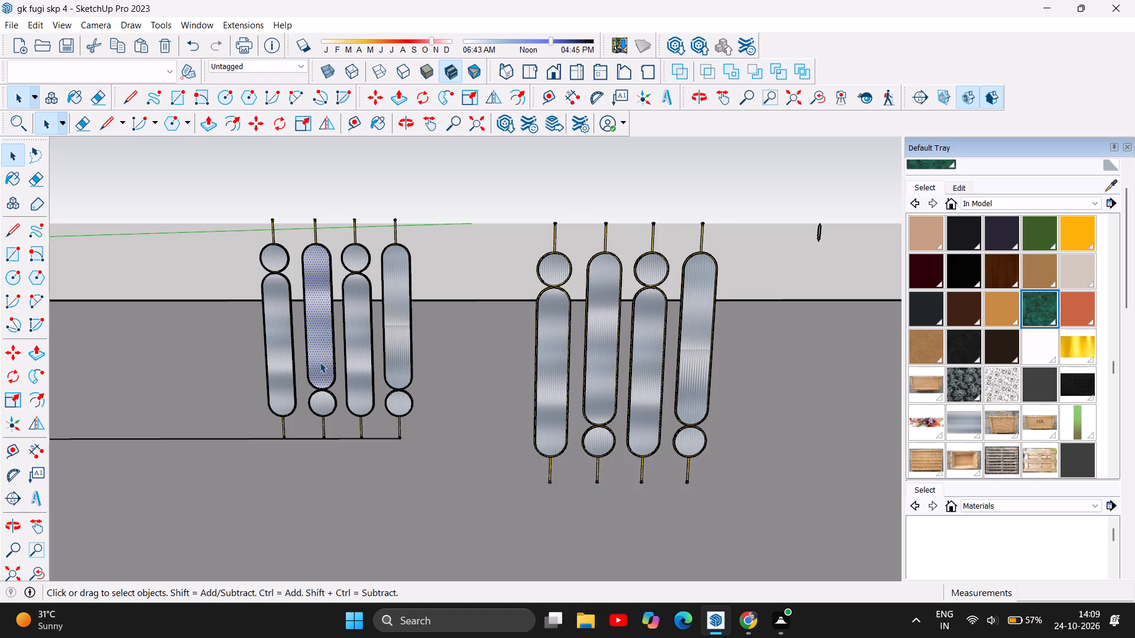
click(289, 437)
click(289, 314)
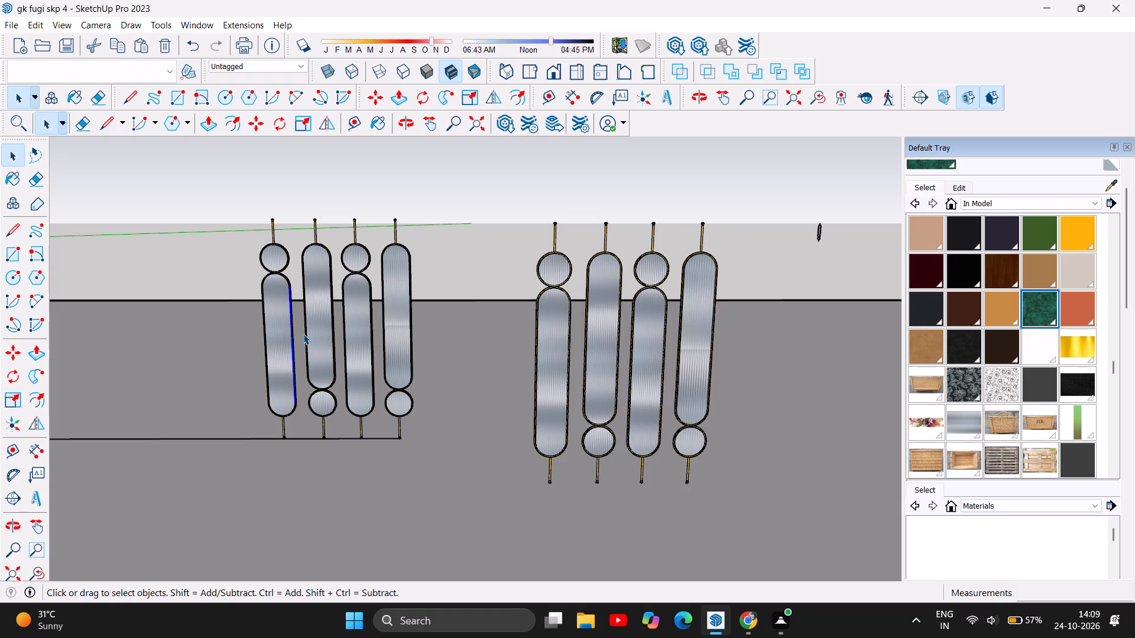
scroll(478, 364, up, 1)
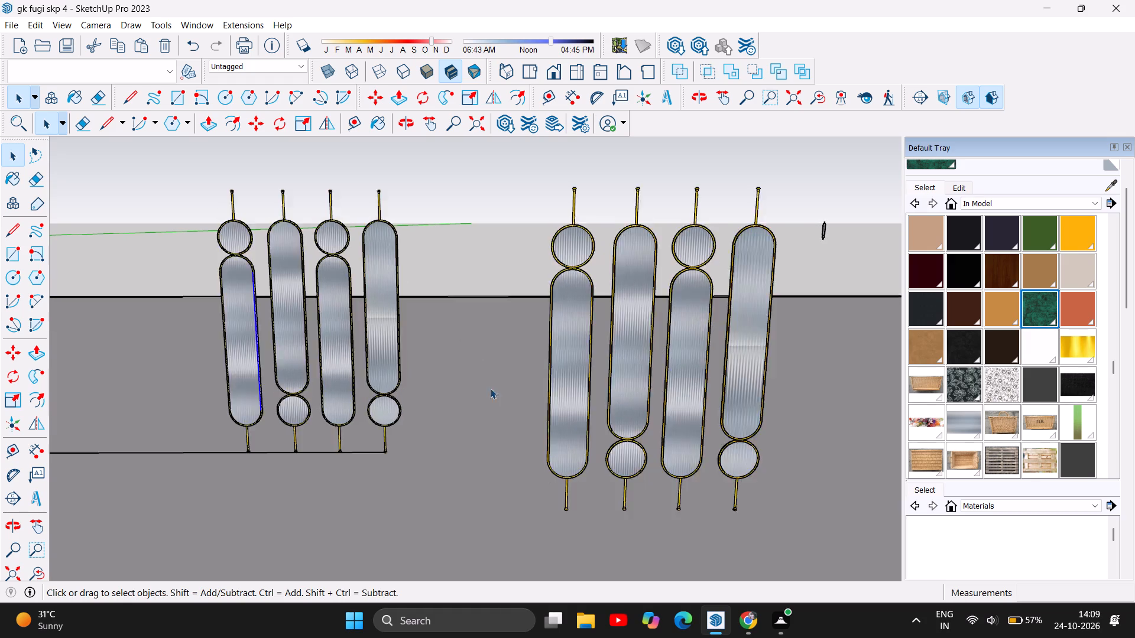
scroll(494, 393, down, 8)
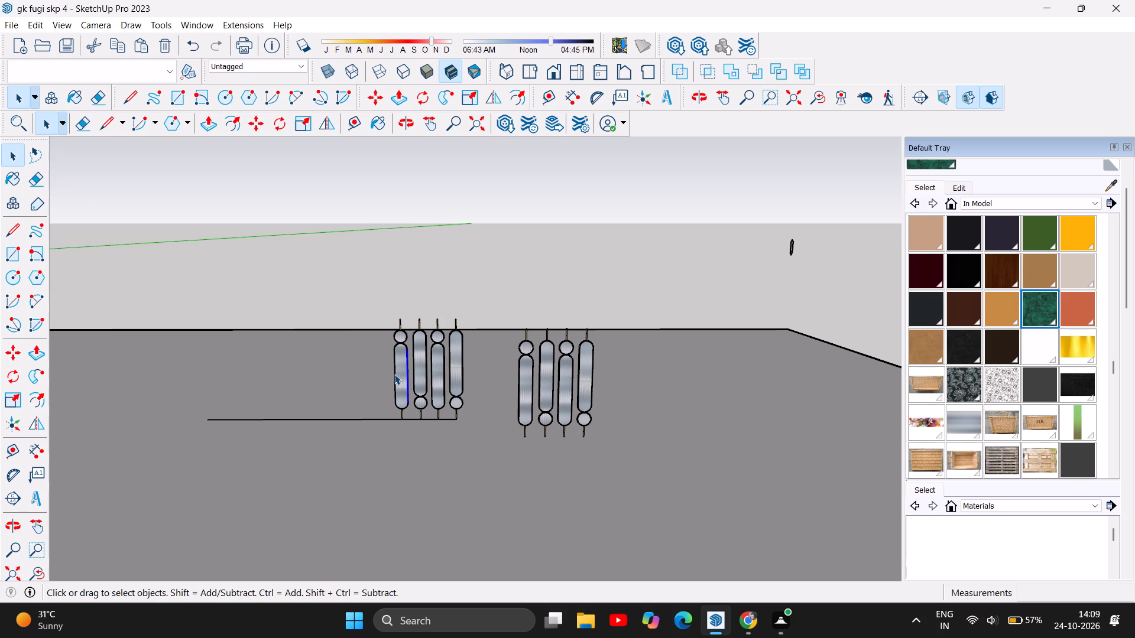
click(31, 156)
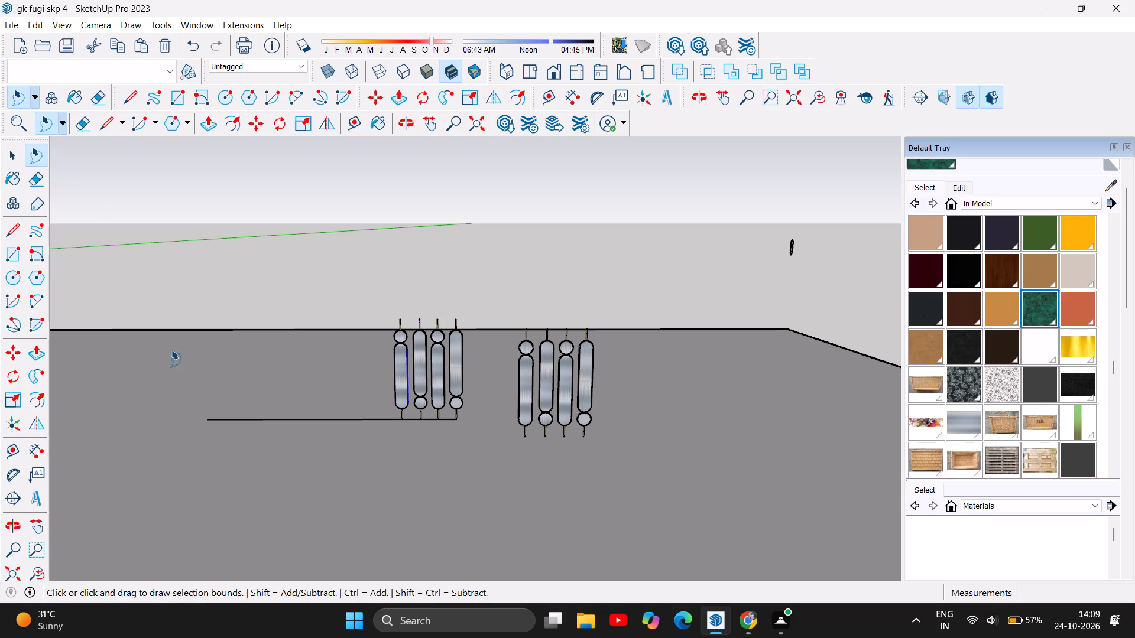
drag(171, 350, 384, 456)
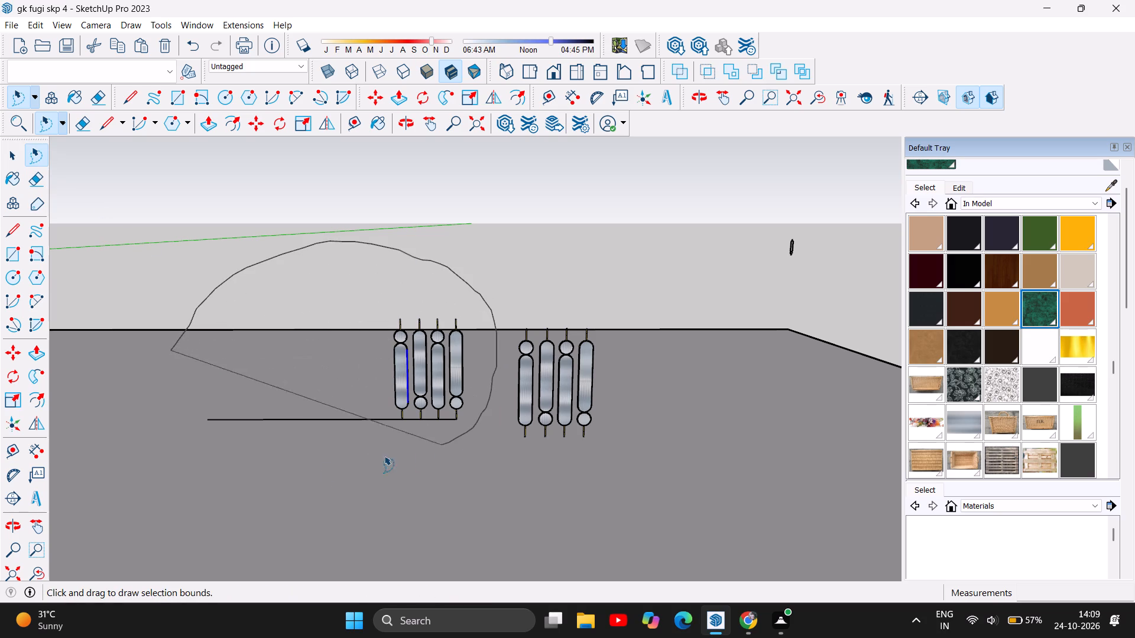
drag(384, 456, 166, 443)
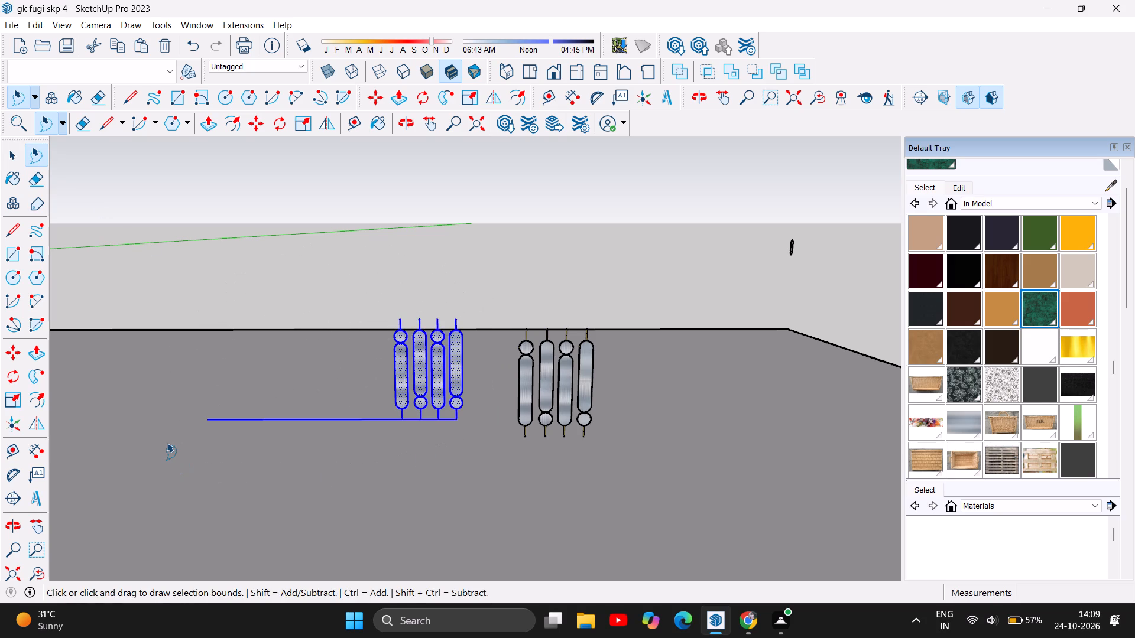
key(Delete)
Lasso-select the copied four pill-and-circle panels and make them a single group.
drag(490, 335, 654, 396)
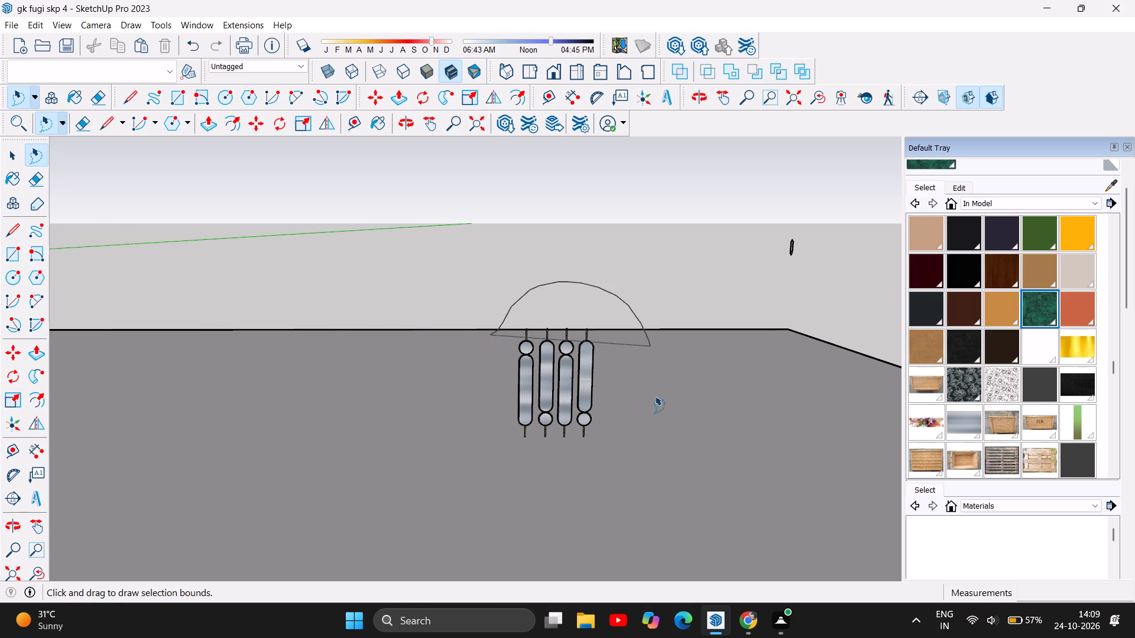
drag(654, 396, 466, 445)
right_click(531, 390)
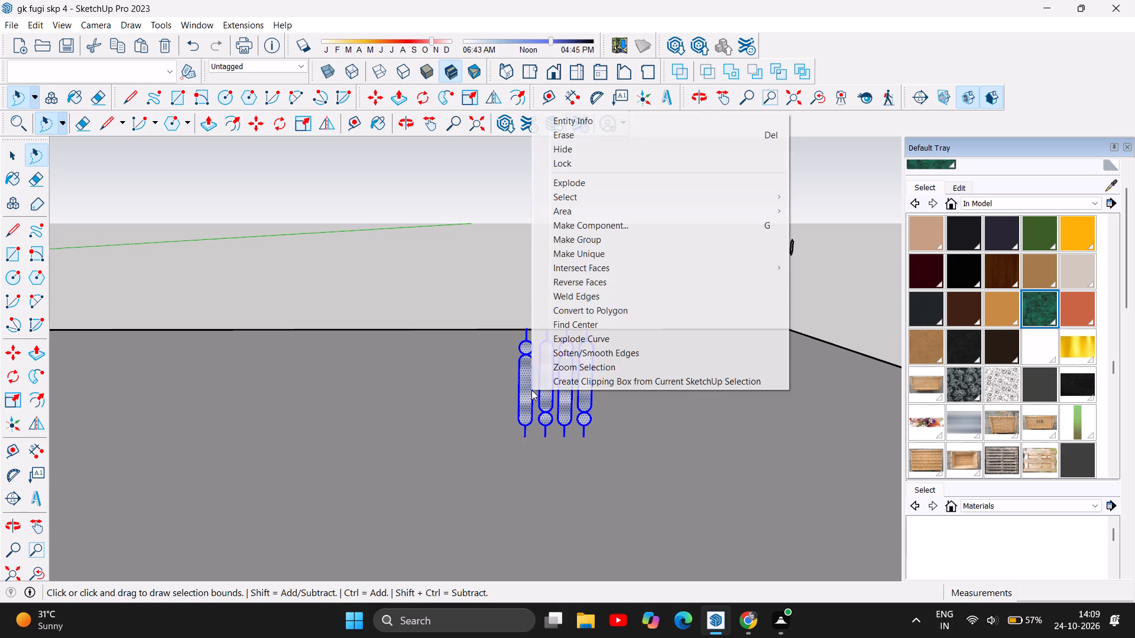
click(604, 245)
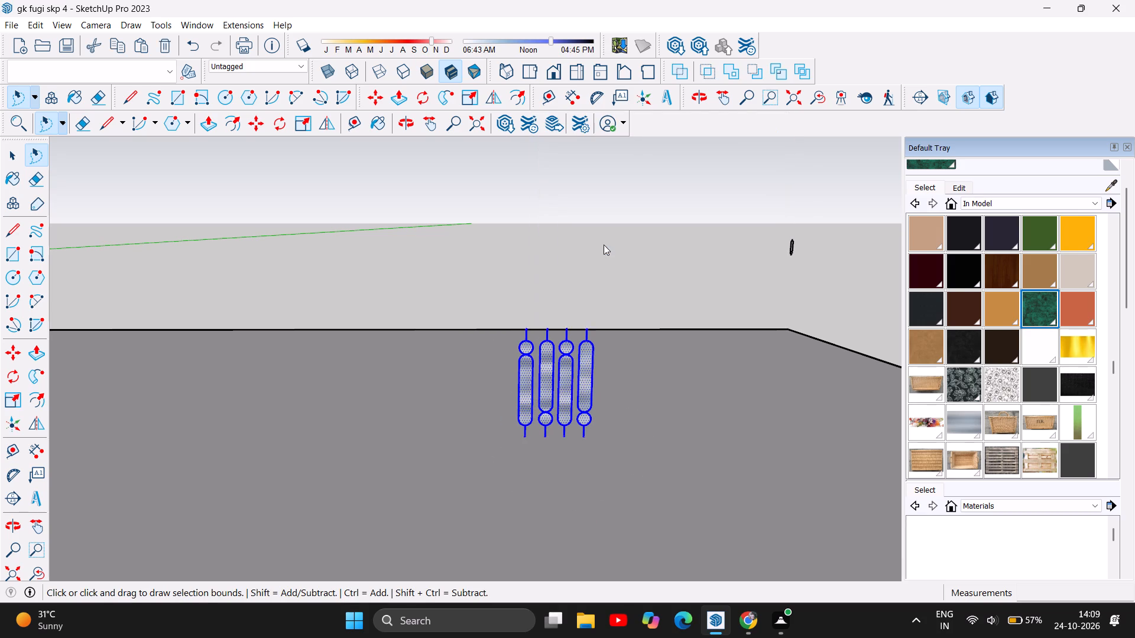
click(0, 142)
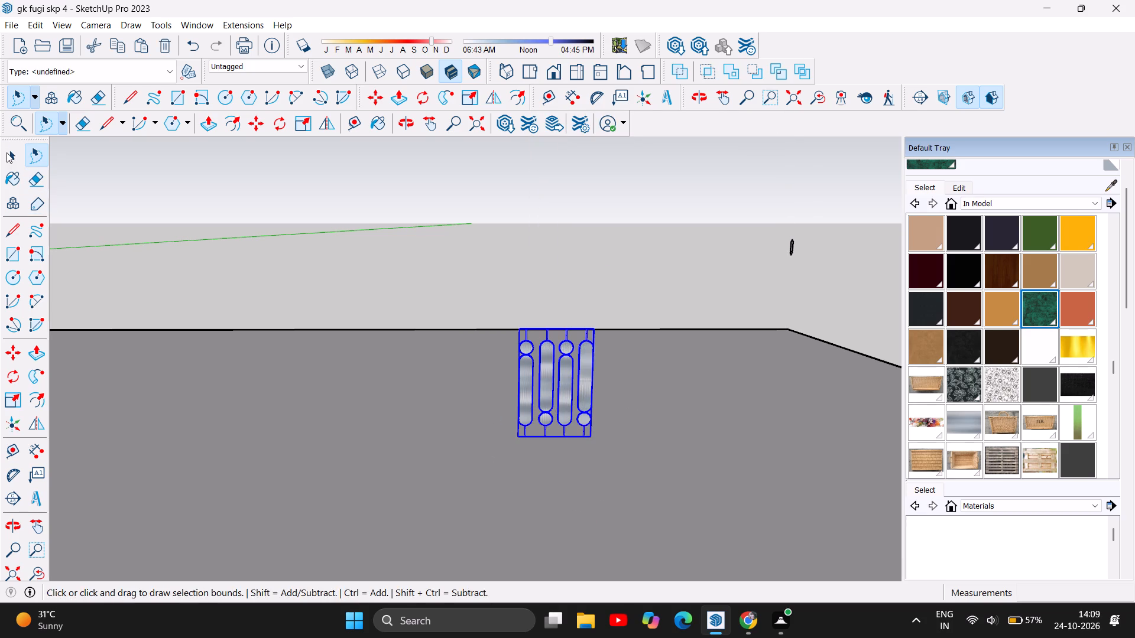
click(7, 152)
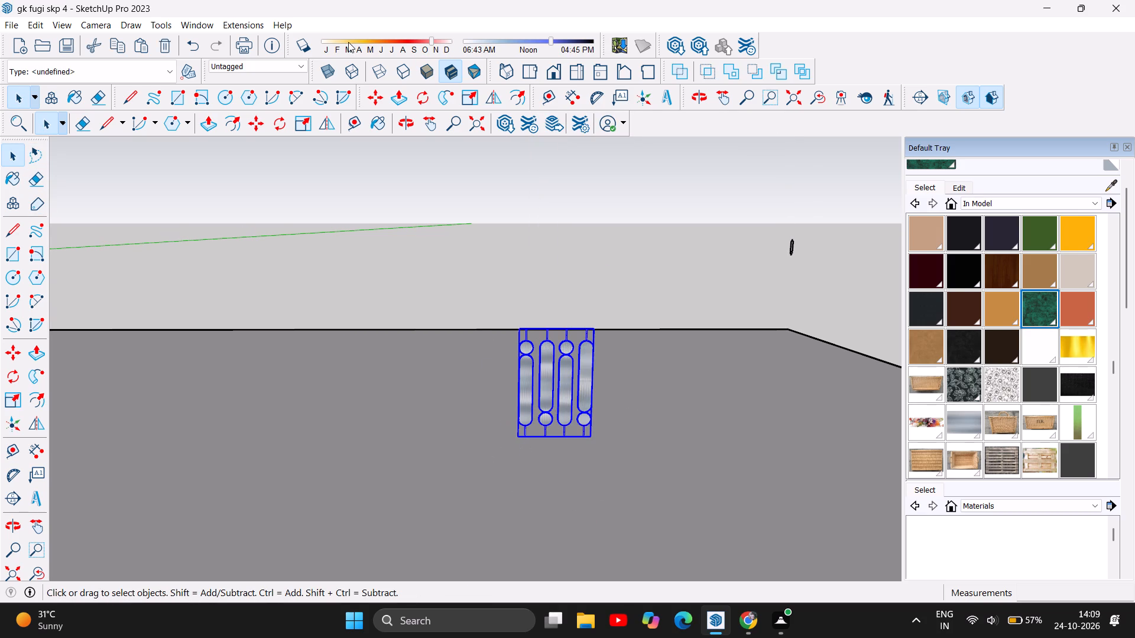
Move the grouped glass panels by their lower corner onto the marble floor at the room's front opening, beside the side wall.
click(375, 103)
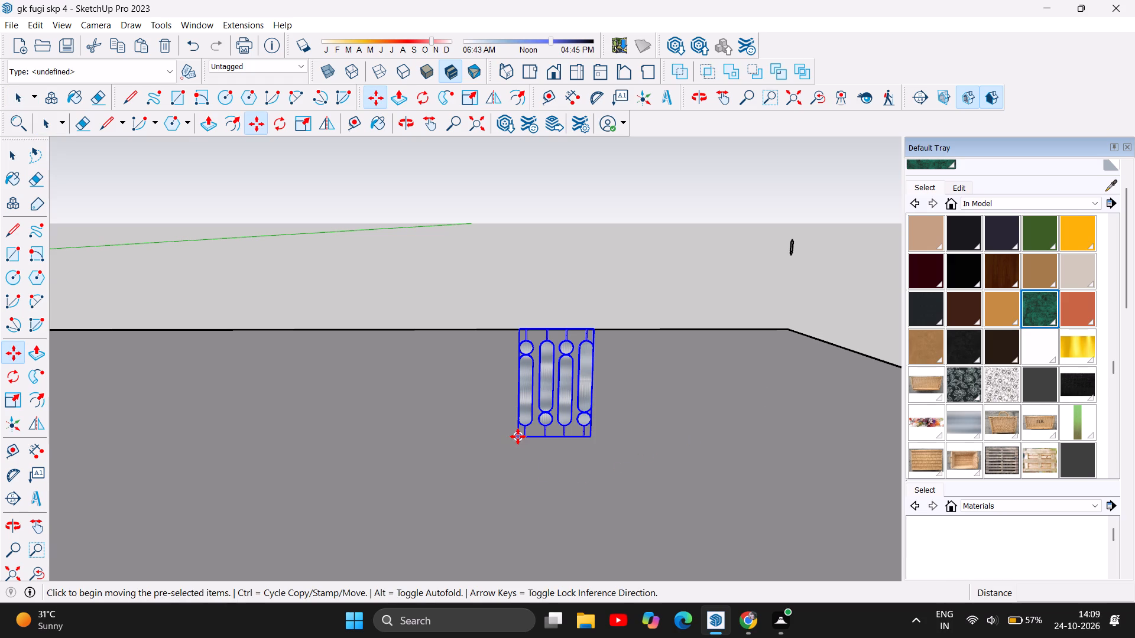
click(518, 437)
scroll(606, 275, down, 3)
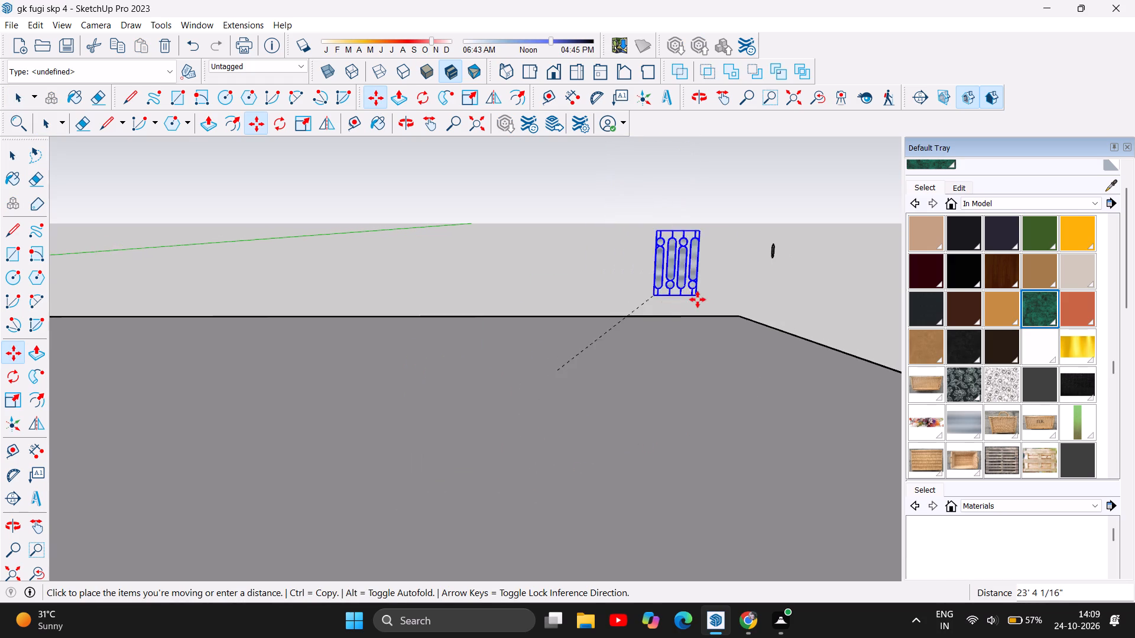
scroll(702, 303, down, 13)
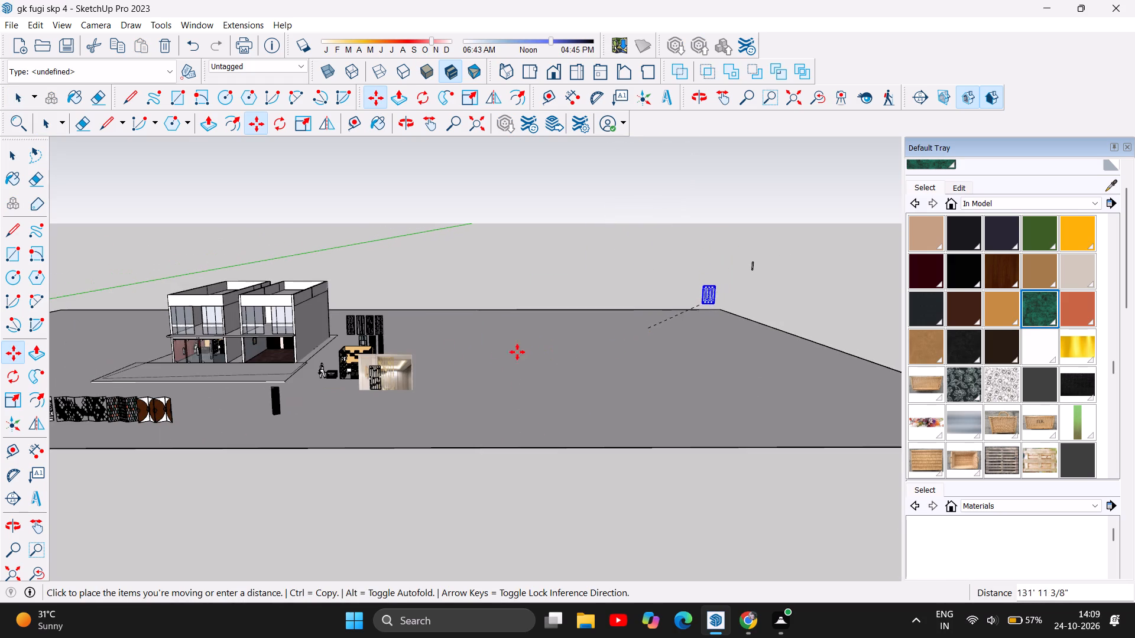
scroll(286, 328, up, 5)
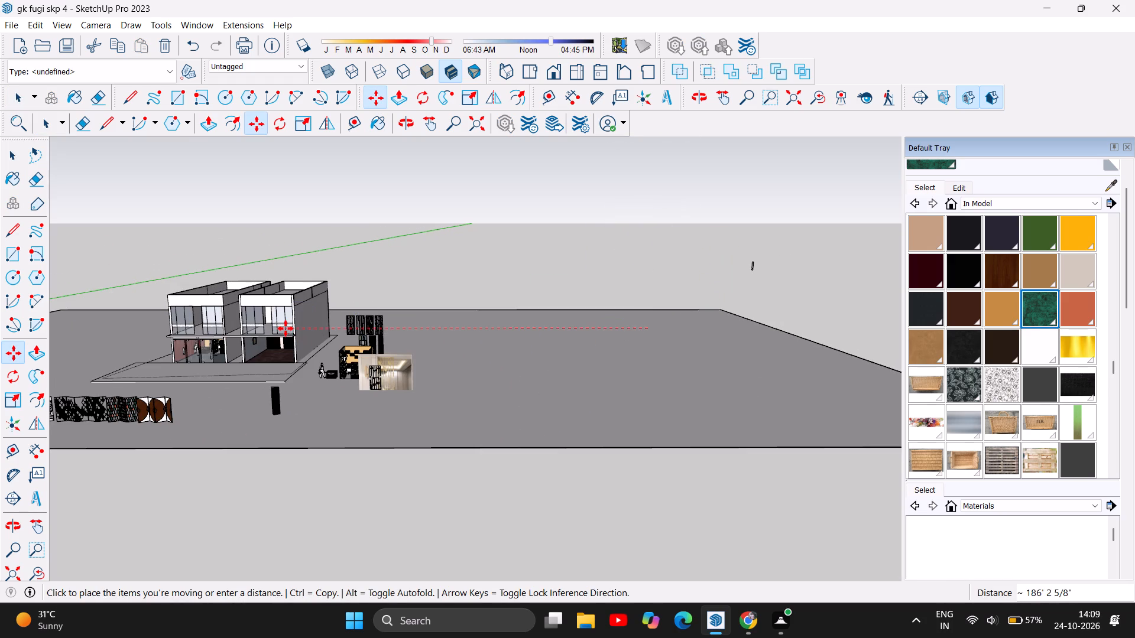
scroll(258, 343, up, 5)
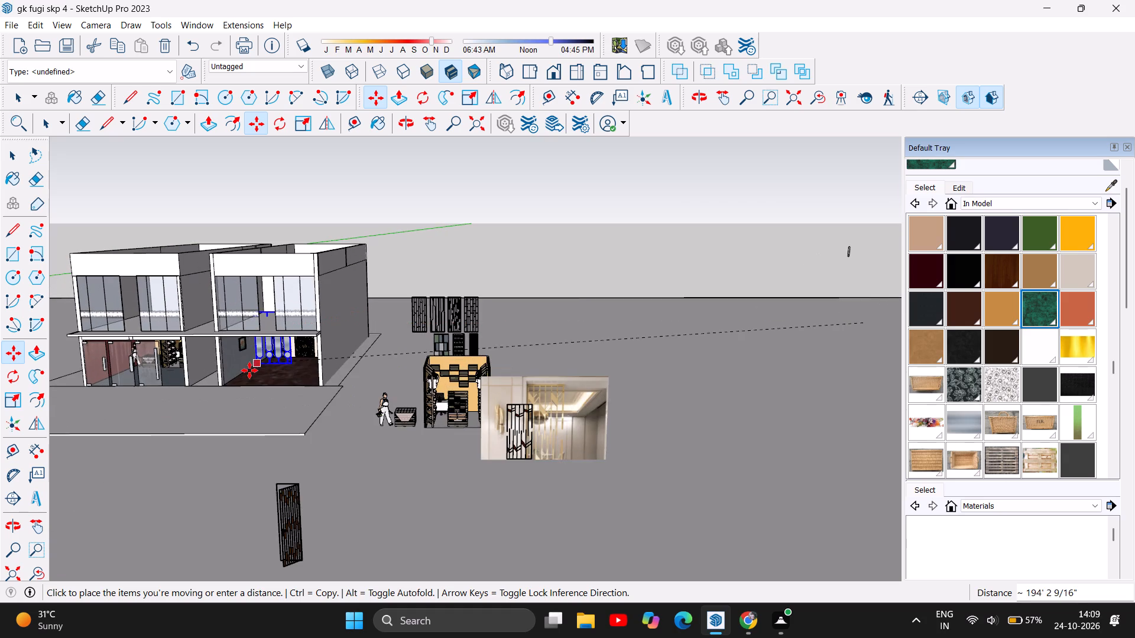
scroll(249, 370, up, 11)
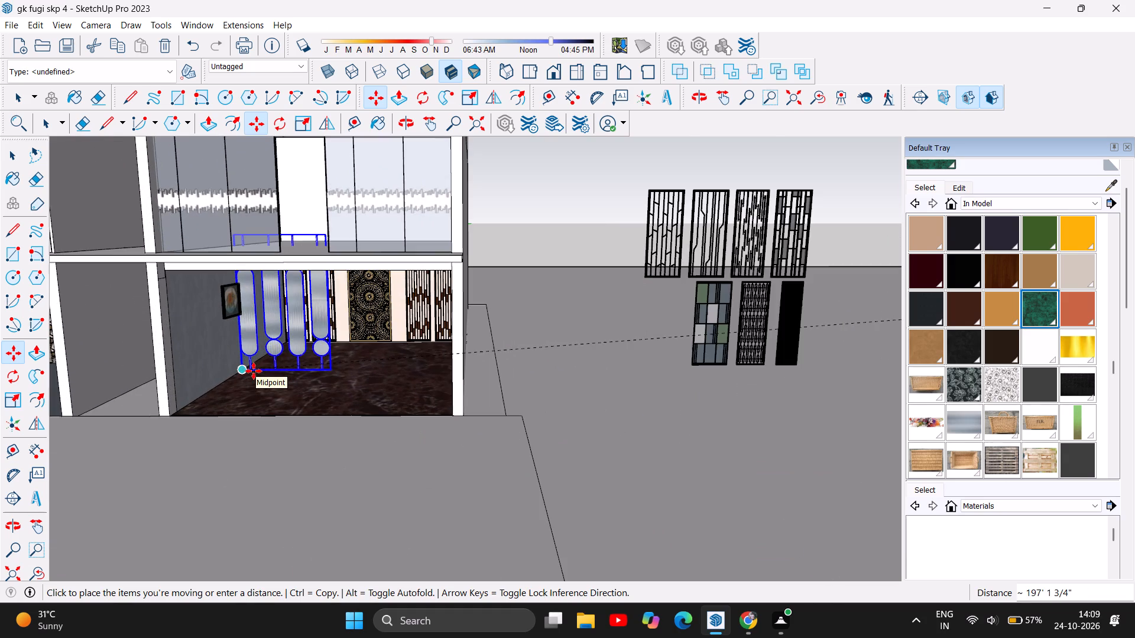
scroll(260, 370, up, 8)
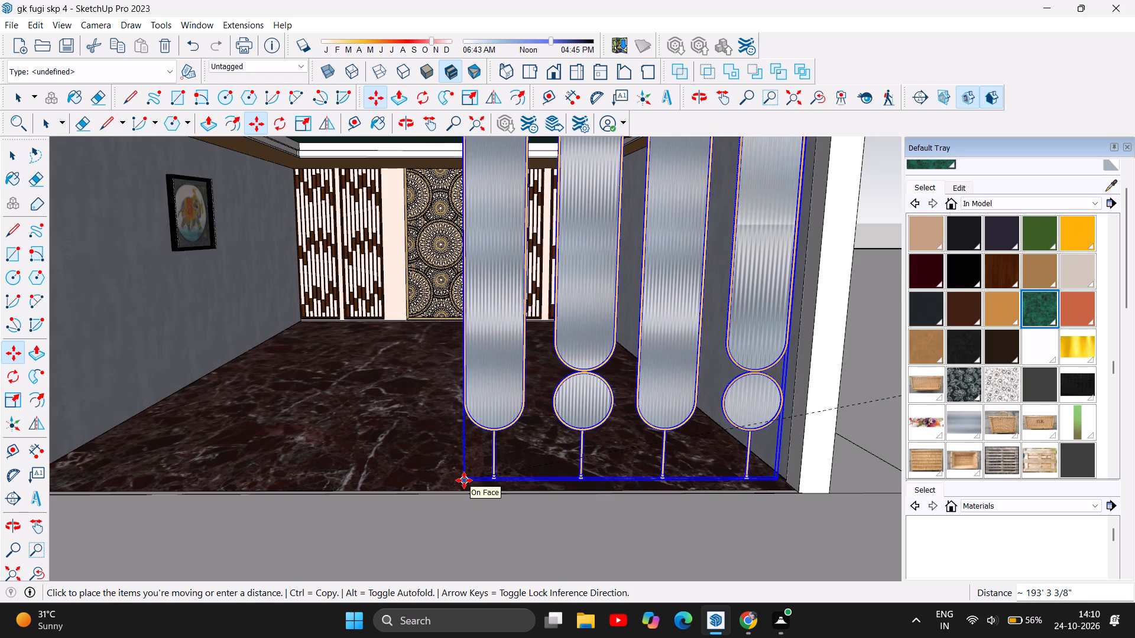
click(468, 483)
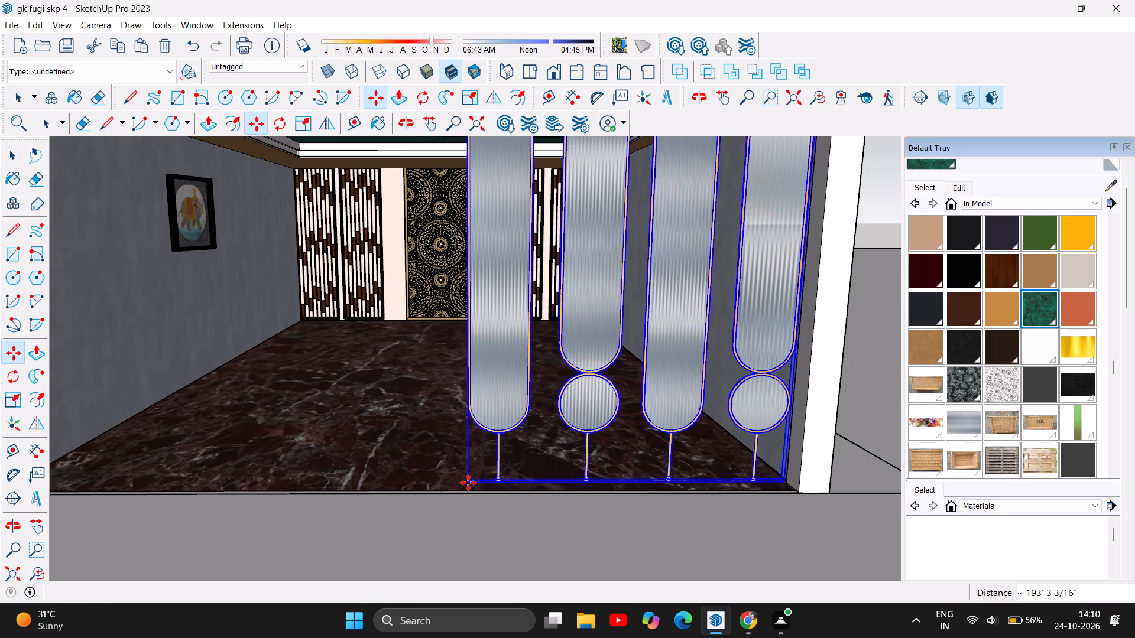
Scale the glass partition group in the front opening down uniformly by a factor of about 0.84.
scroll(471, 480, down, 6)
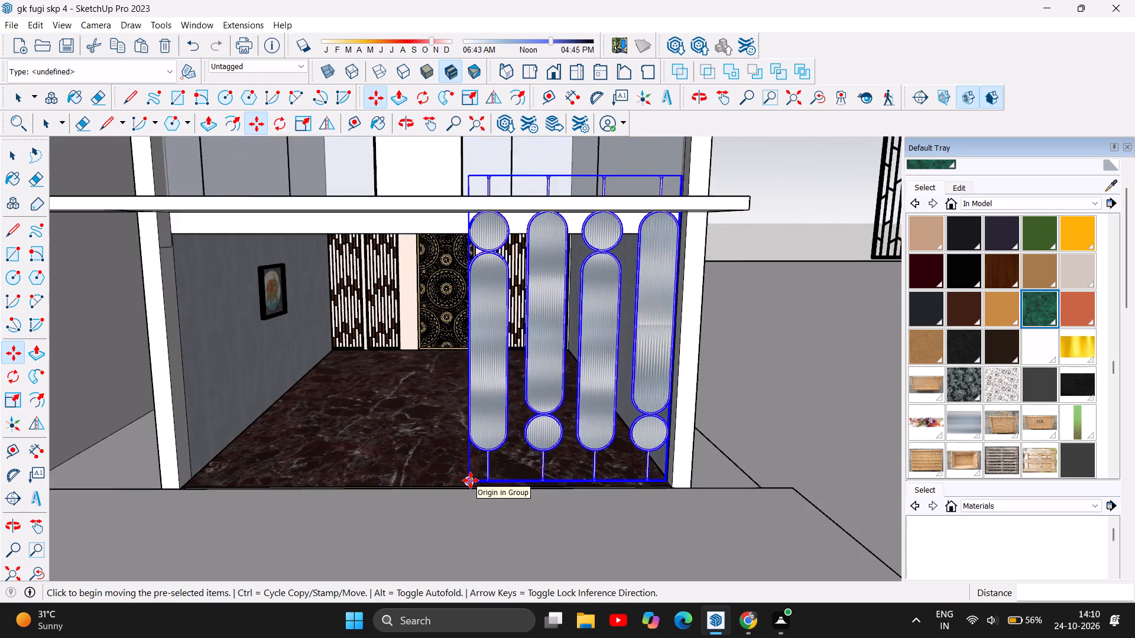
scroll(471, 480, down, 9)
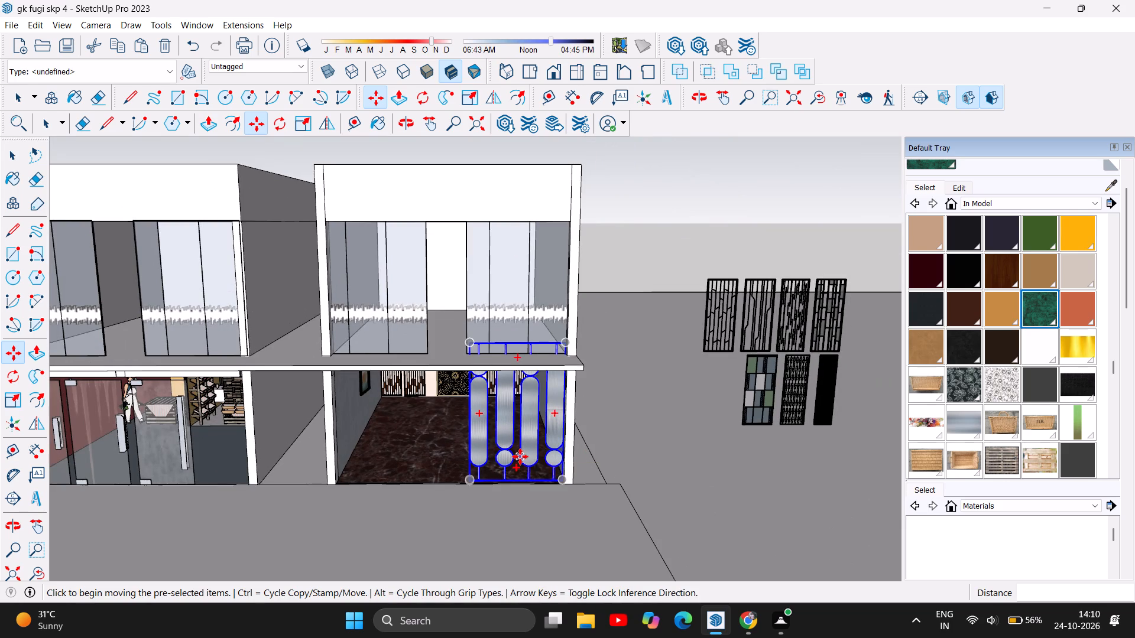
click(7, 401)
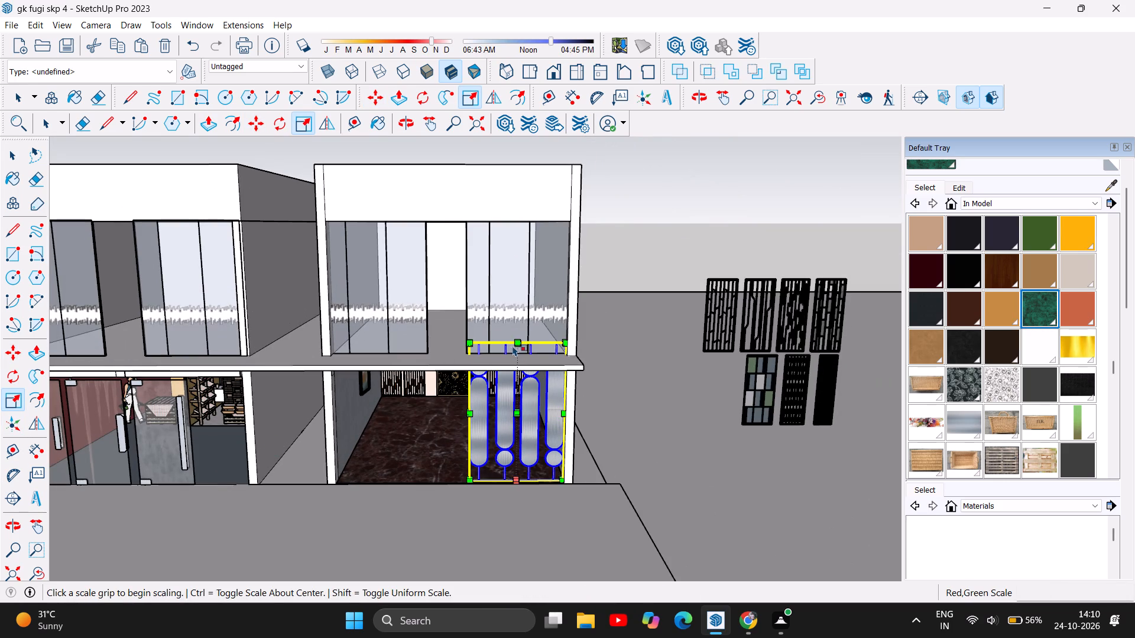
drag(472, 343, 472, 344)
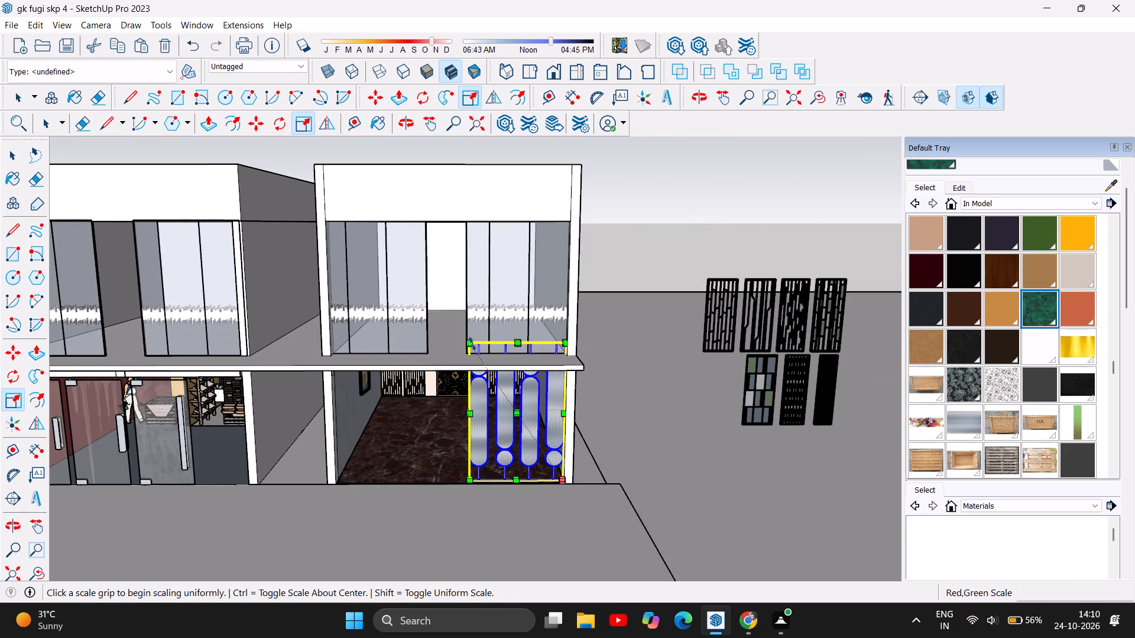
drag(472, 344, 473, 373)
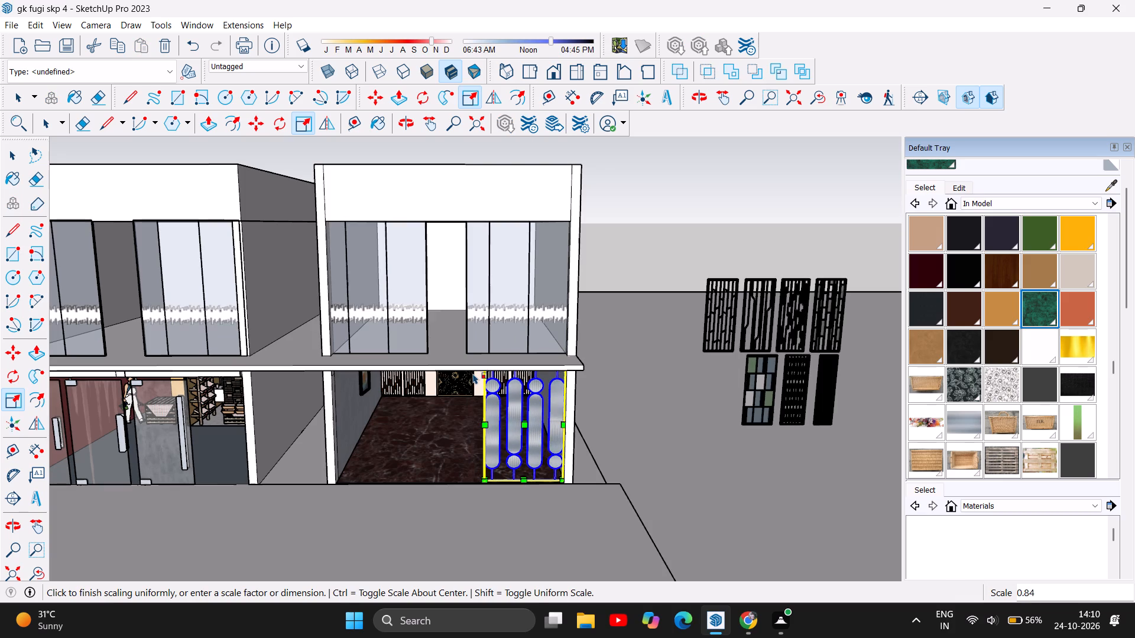
Scale the glass partition group down slightly more, uniformly, so its top fits beneath the front beam.
scroll(539, 468, up, 9)
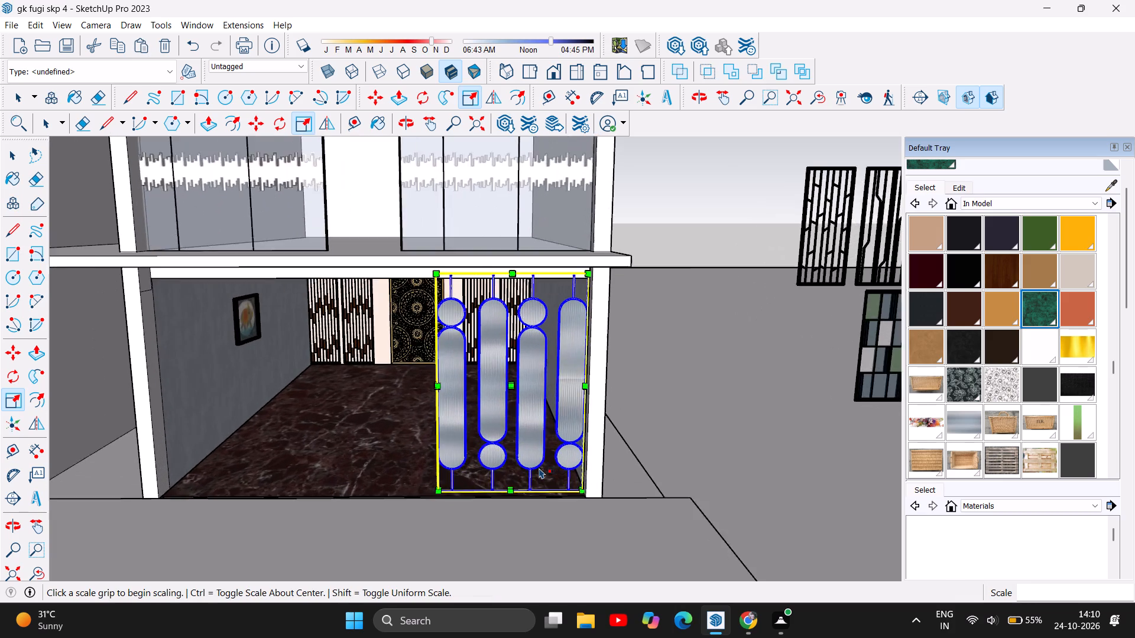
scroll(539, 468, up, 4)
scroll(457, 405, down, 2)
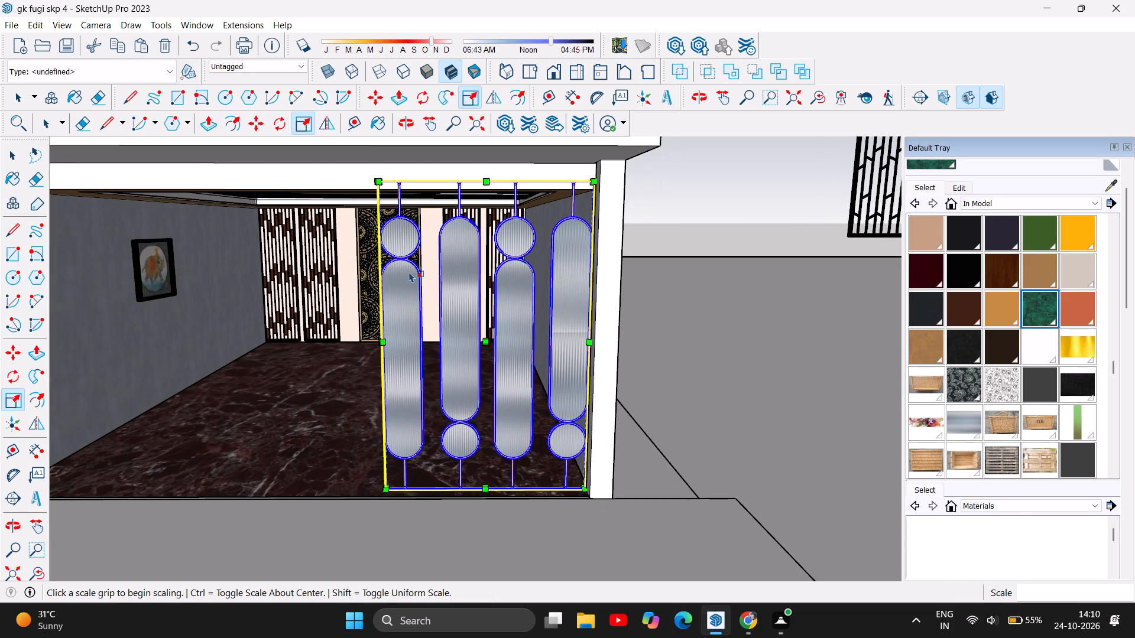
drag(379, 181, 384, 191)
scroll(558, 366, down, 1)
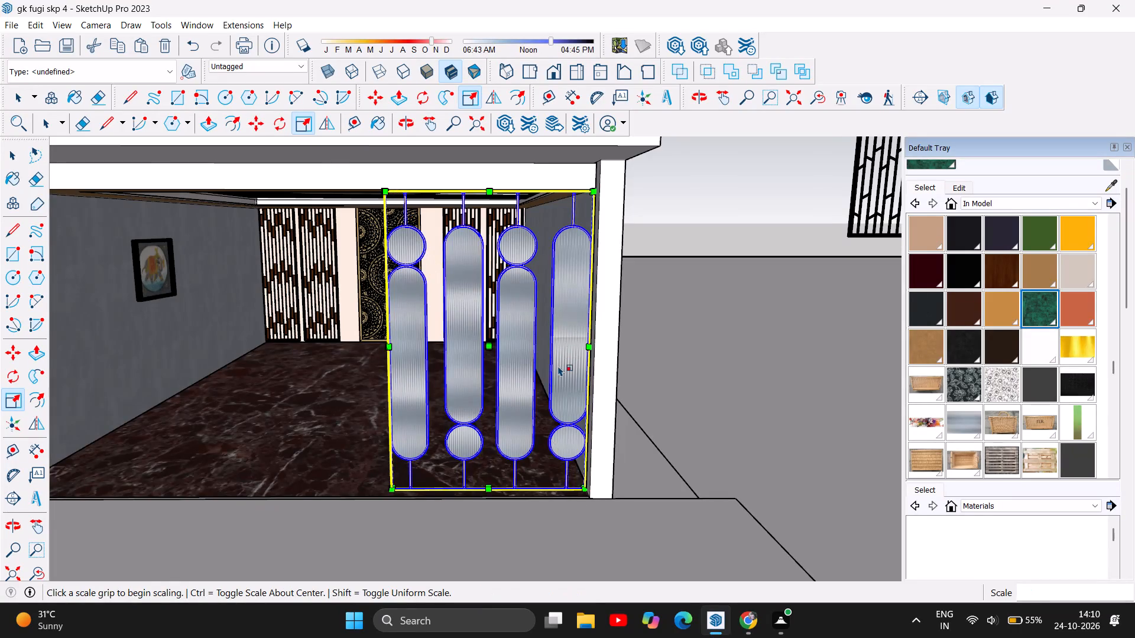
key(Escape)
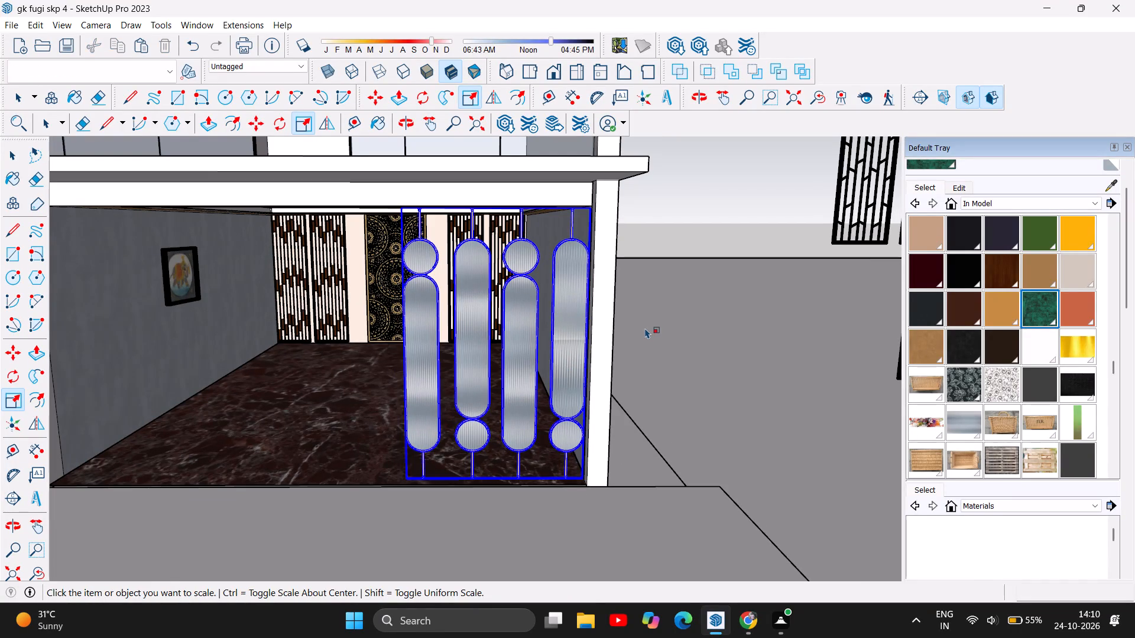
Examine how the glass partition sits in the front opening relative to the floor, beam and side wall.
scroll(653, 324, down, 4)
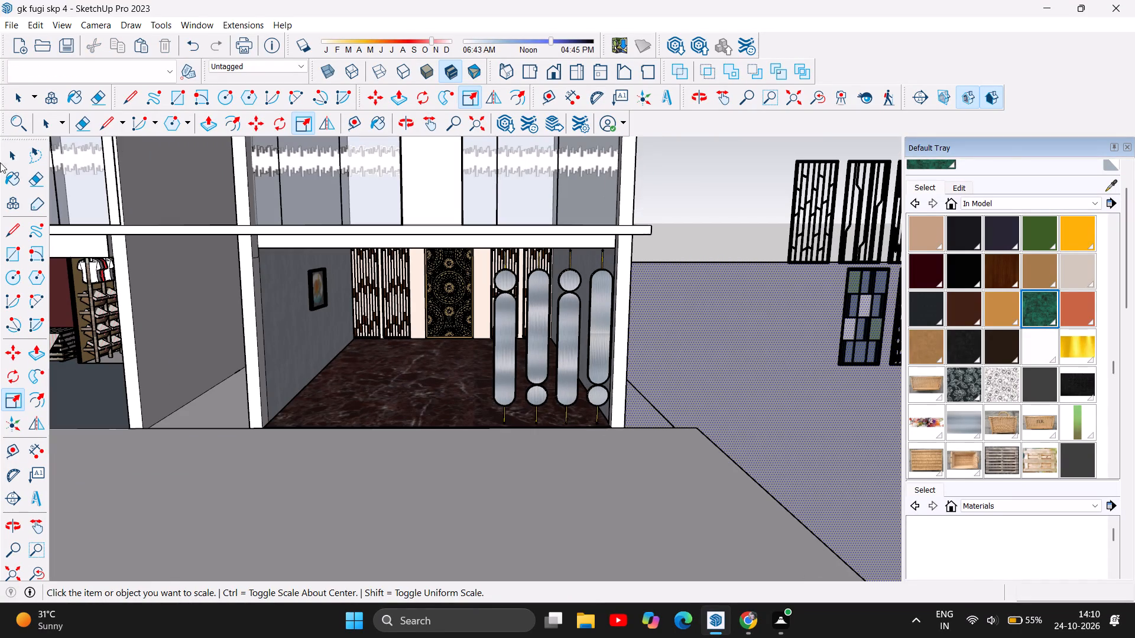
click(14, 156)
scroll(448, 437, down, 3)
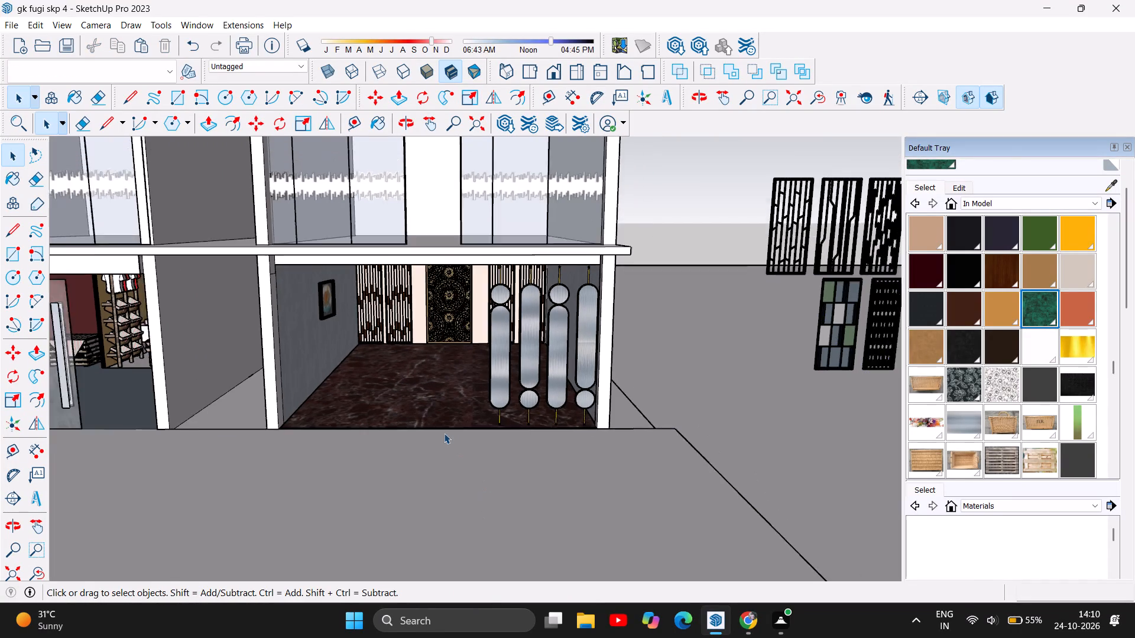
scroll(559, 487, up, 5)
scroll(557, 424, up, 2)
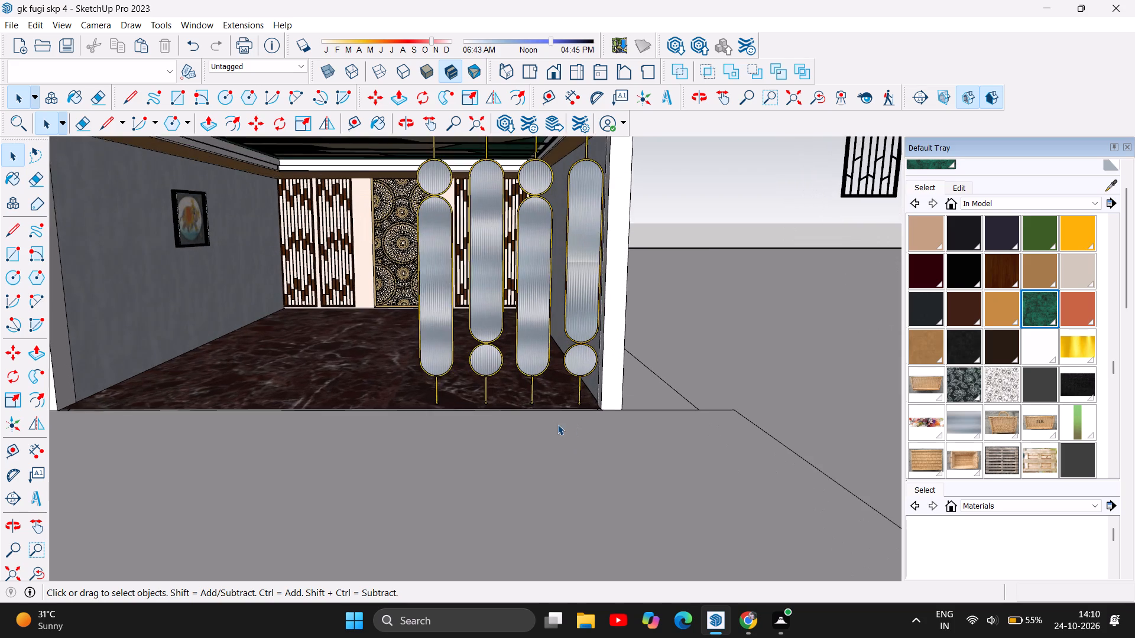
scroll(557, 424, up, 2)
scroll(557, 424, down, 3)
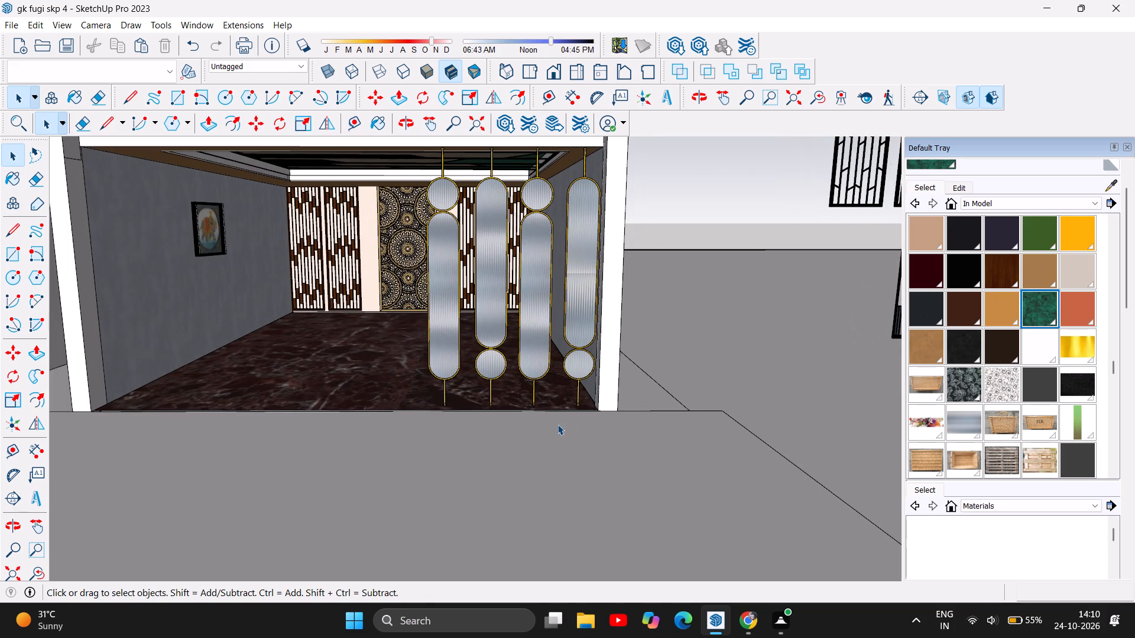
scroll(557, 424, down, 1)
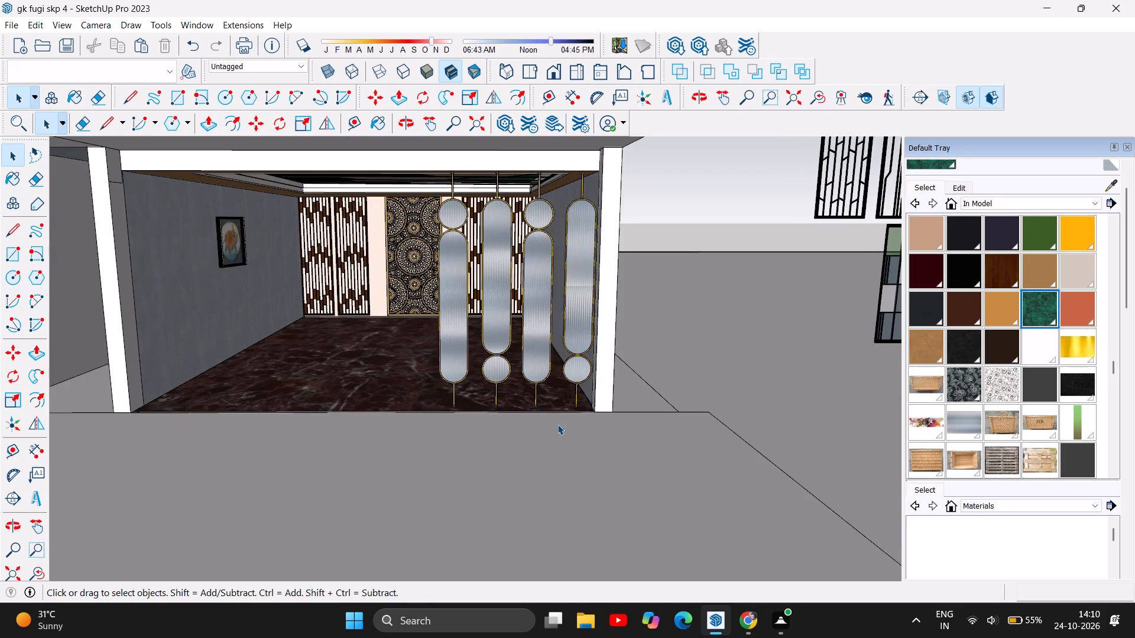
Inspect the glass partition and the marble-floored café room from close up, from outside and from several front angles.
scroll(557, 424, down, 2)
scroll(557, 424, up, 3)
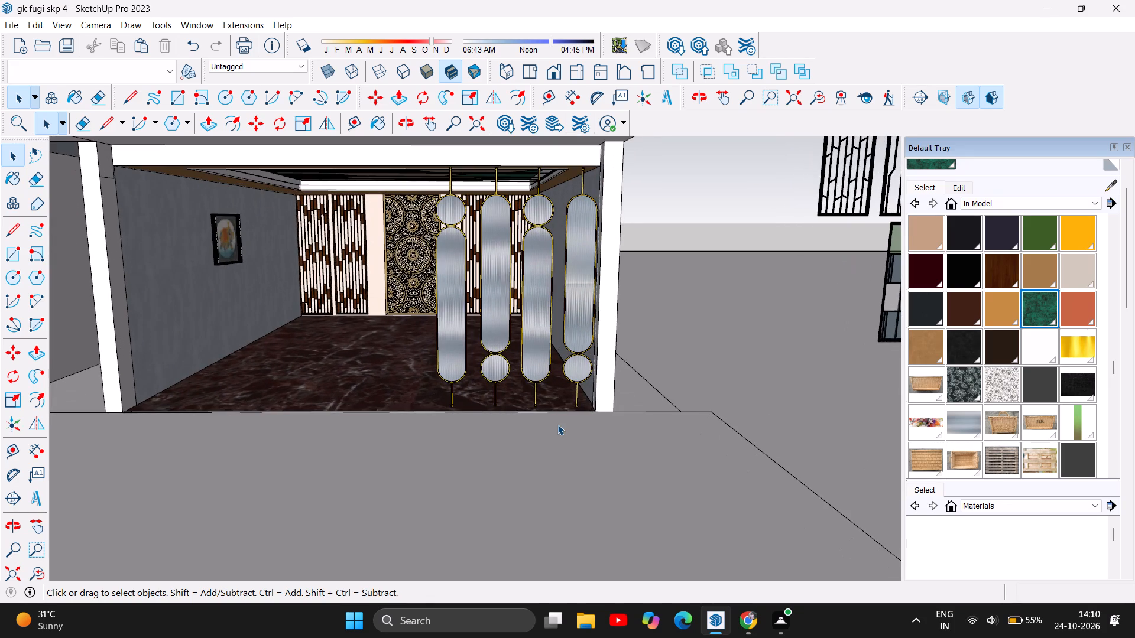
scroll(557, 424, up, 7)
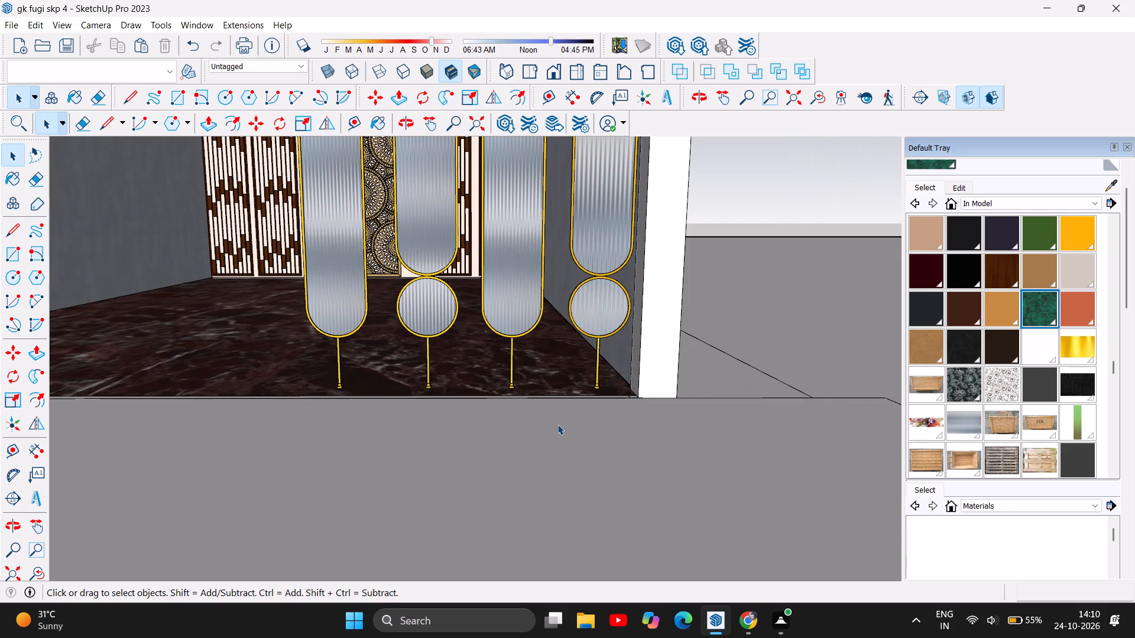
scroll(557, 424, up, 1)
scroll(557, 424, down, 7)
scroll(543, 359, down, 10)
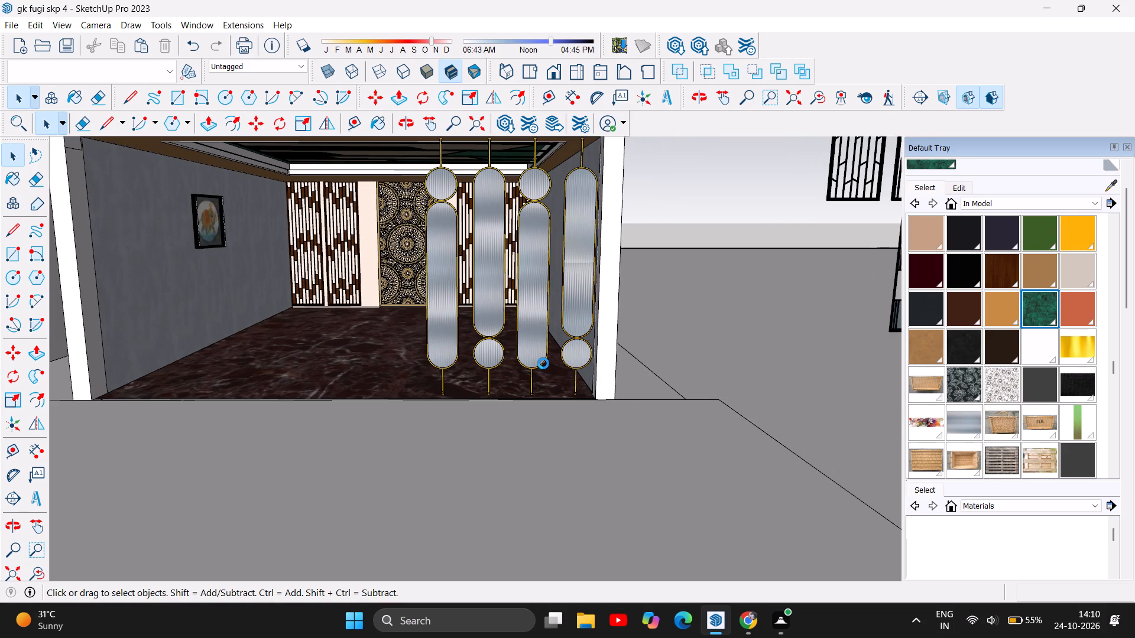
scroll(539, 399, down, 3)
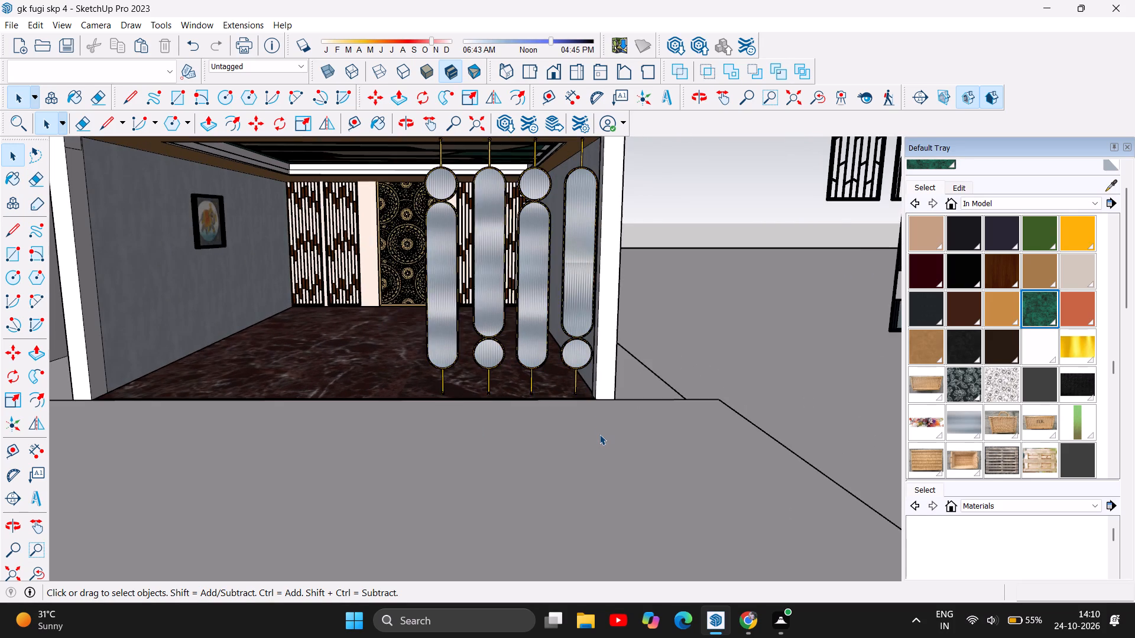
scroll(599, 434, down, 4)
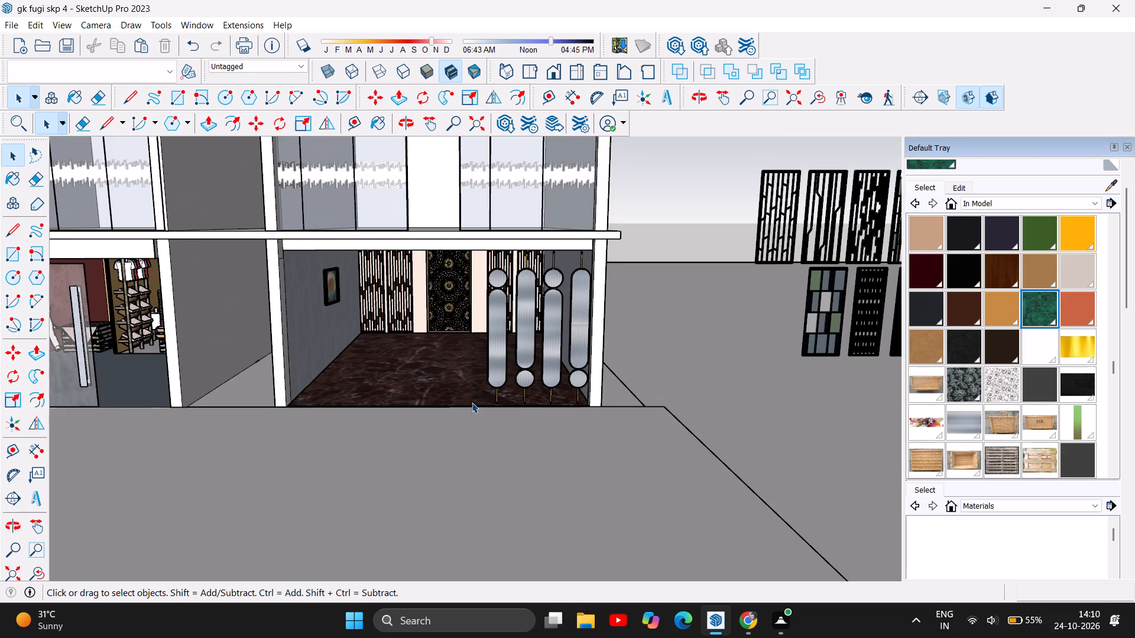
scroll(472, 402, up, 6)
scroll(472, 402, down, 3)
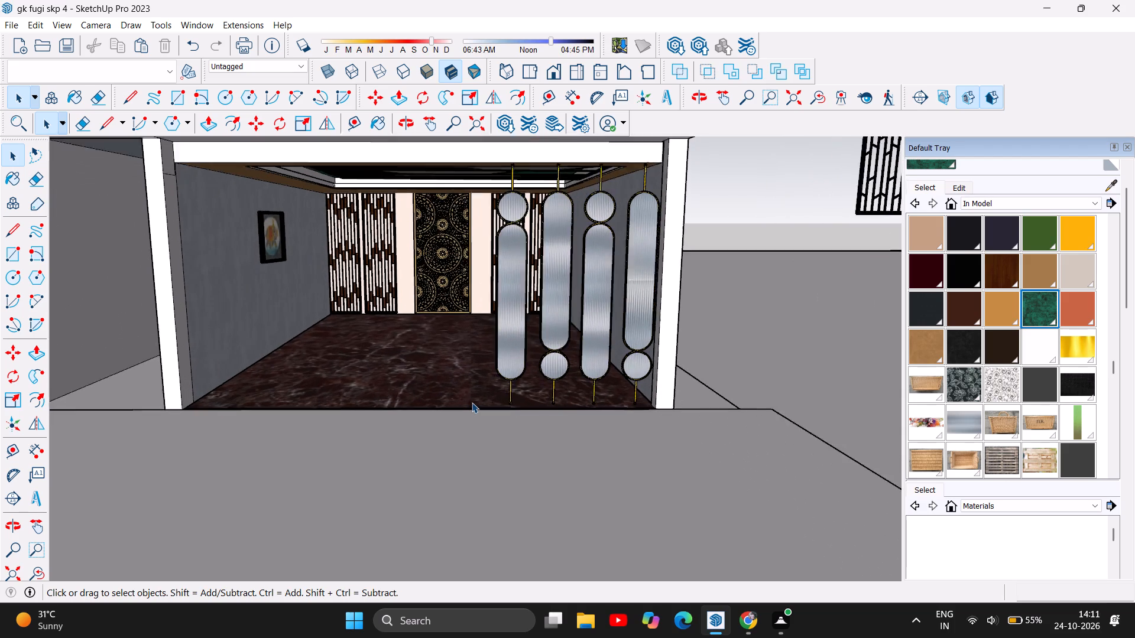
scroll(472, 402, down, 3)
scroll(472, 402, up, 1)
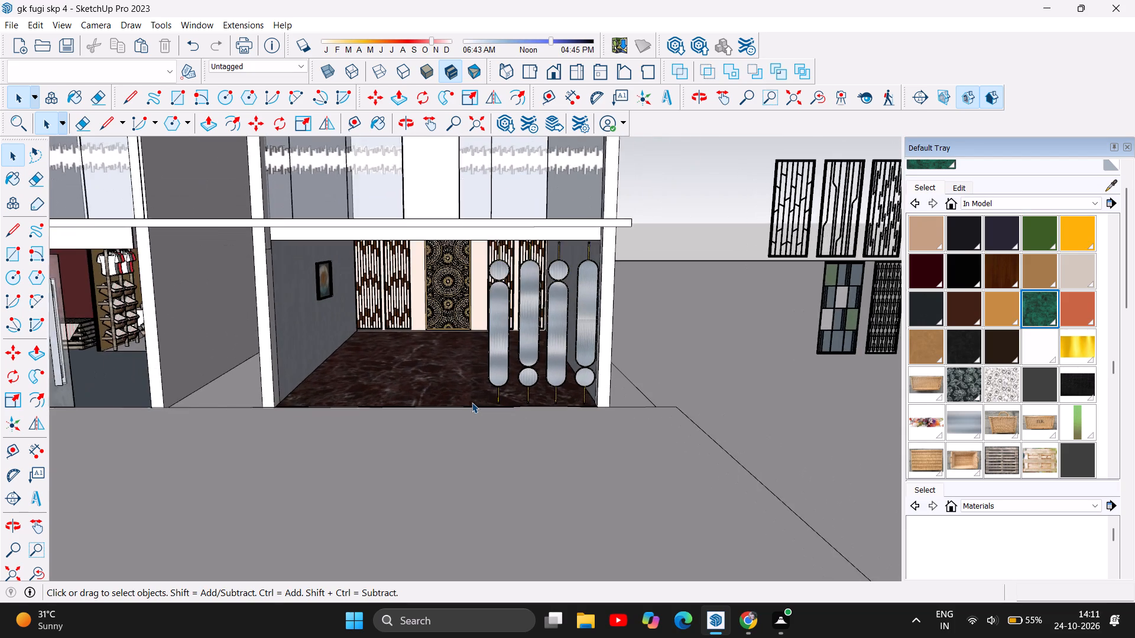
scroll(472, 402, up, 4)
scroll(472, 402, down, 4)
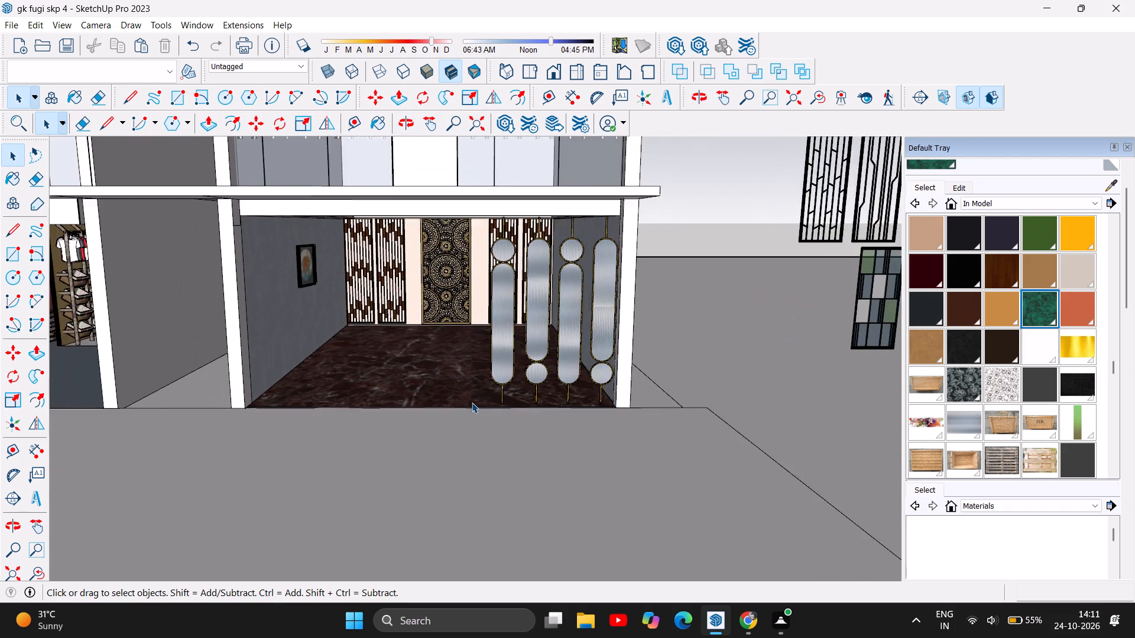
scroll(472, 402, down, 2)
scroll(528, 381, down, 4)
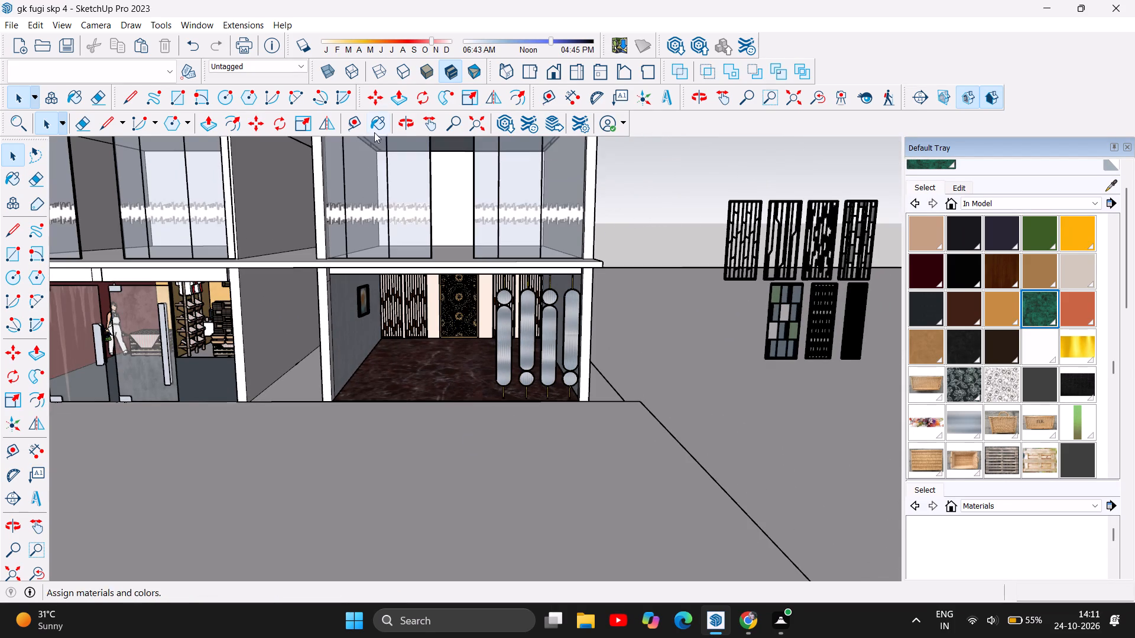
click(406, 121)
drag(491, 421, 498, 408)
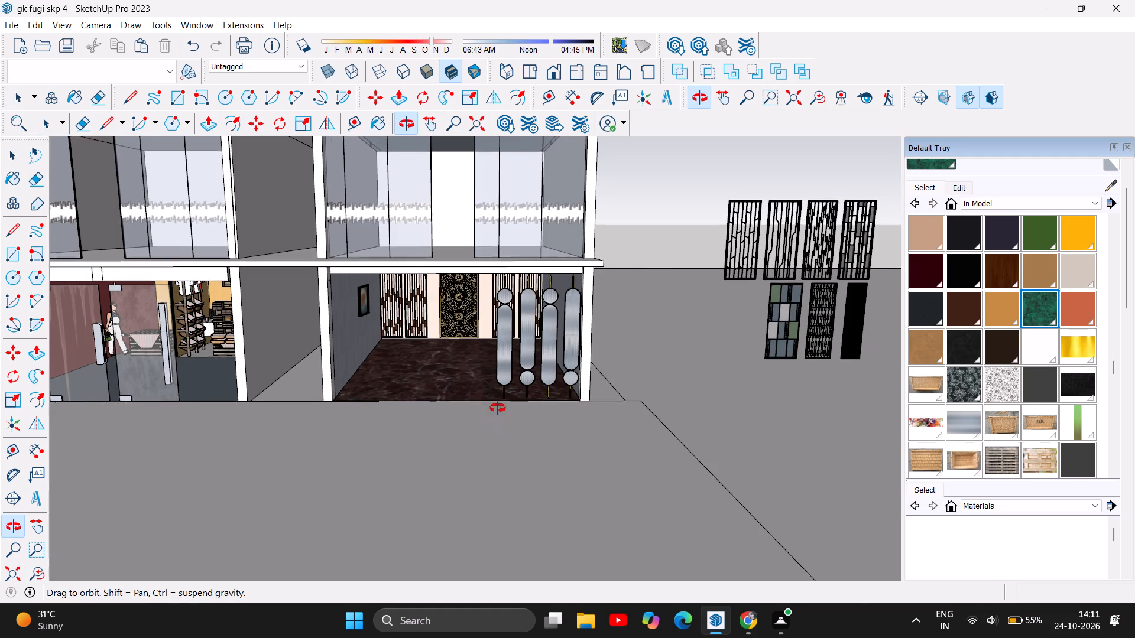
drag(498, 408, 490, 386)
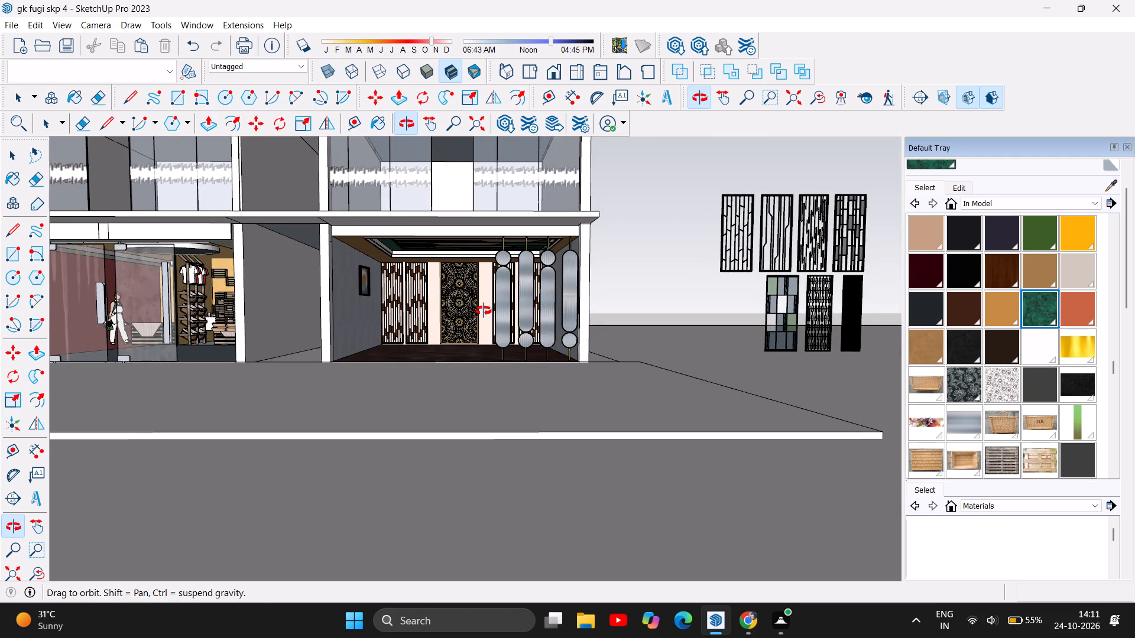
scroll(484, 311, up, 6)
scroll(511, 360, up, 1)
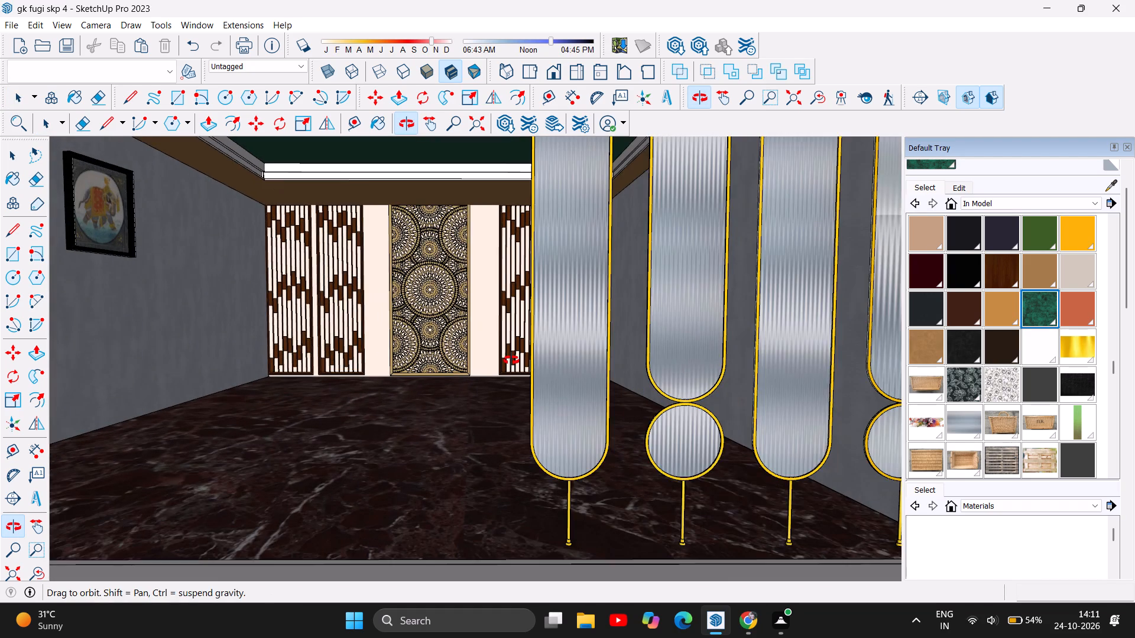
scroll(511, 360, up, 4)
drag(465, 379, 475, 386)
scroll(503, 372, down, 8)
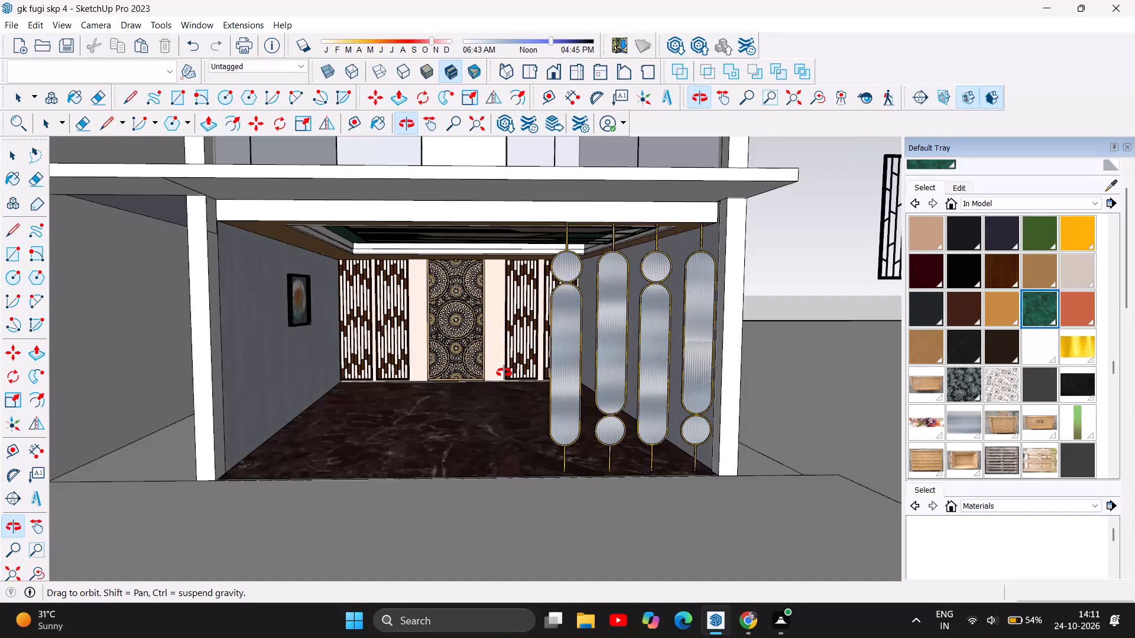
scroll(504, 373, up, 1)
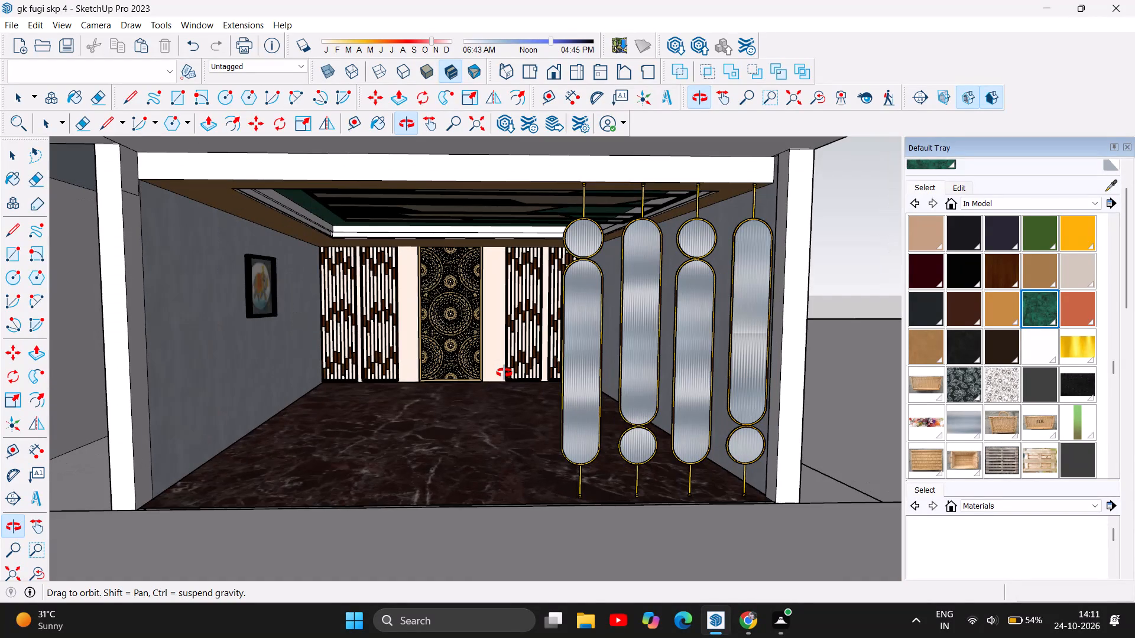
drag(543, 405, 495, 408)
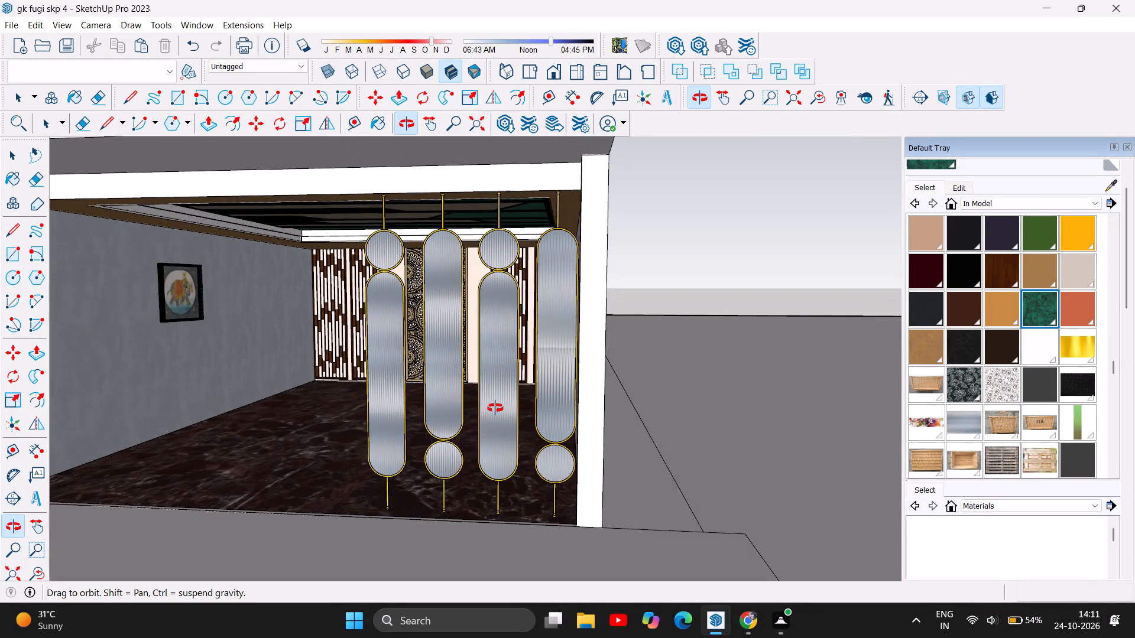
drag(495, 408, 516, 425)
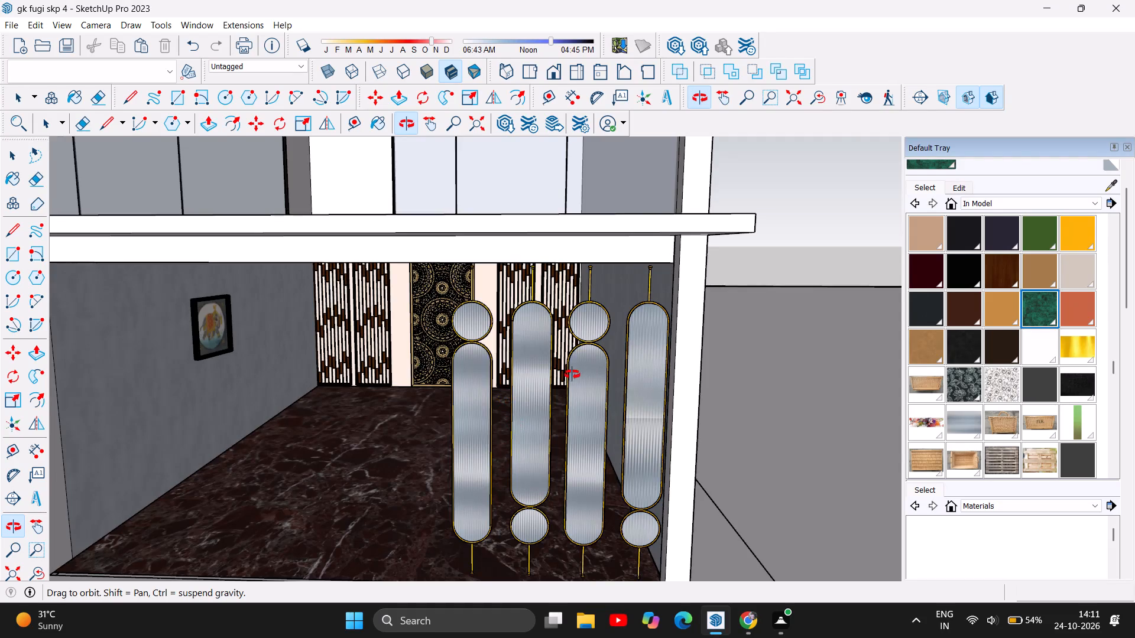
scroll(575, 373, down, 12)
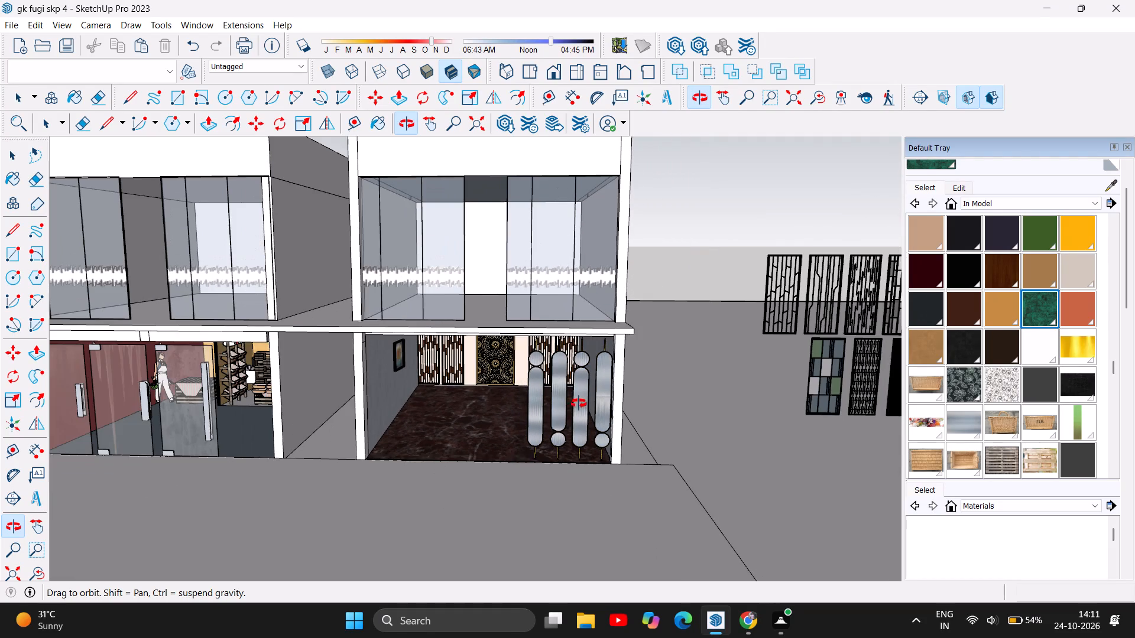
drag(516, 450, 533, 432)
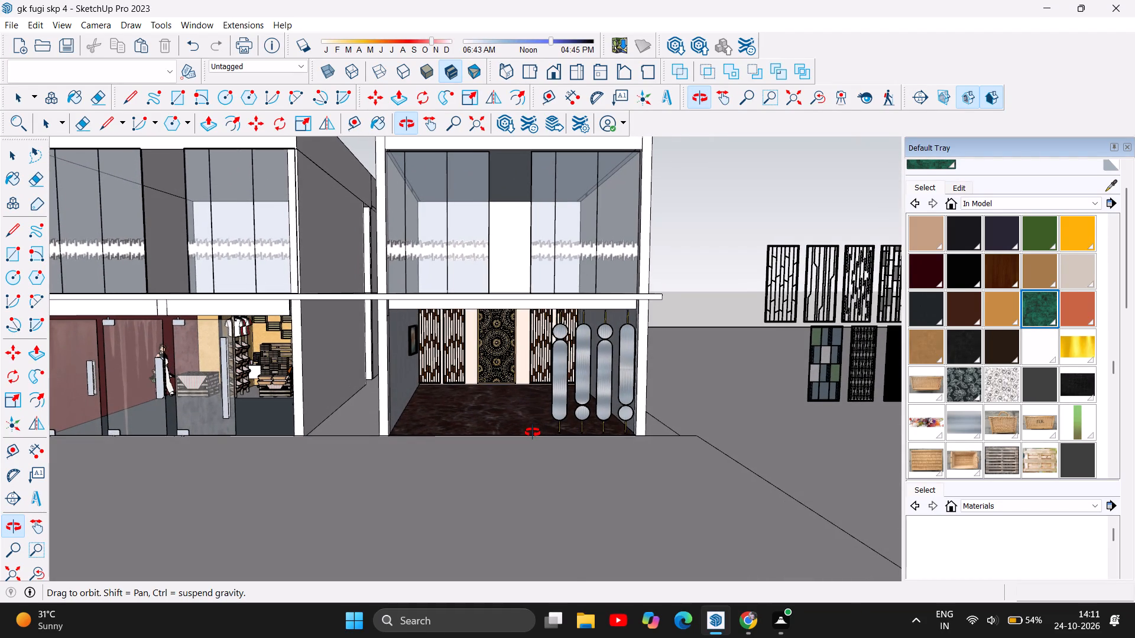
scroll(537, 429, up, 5)
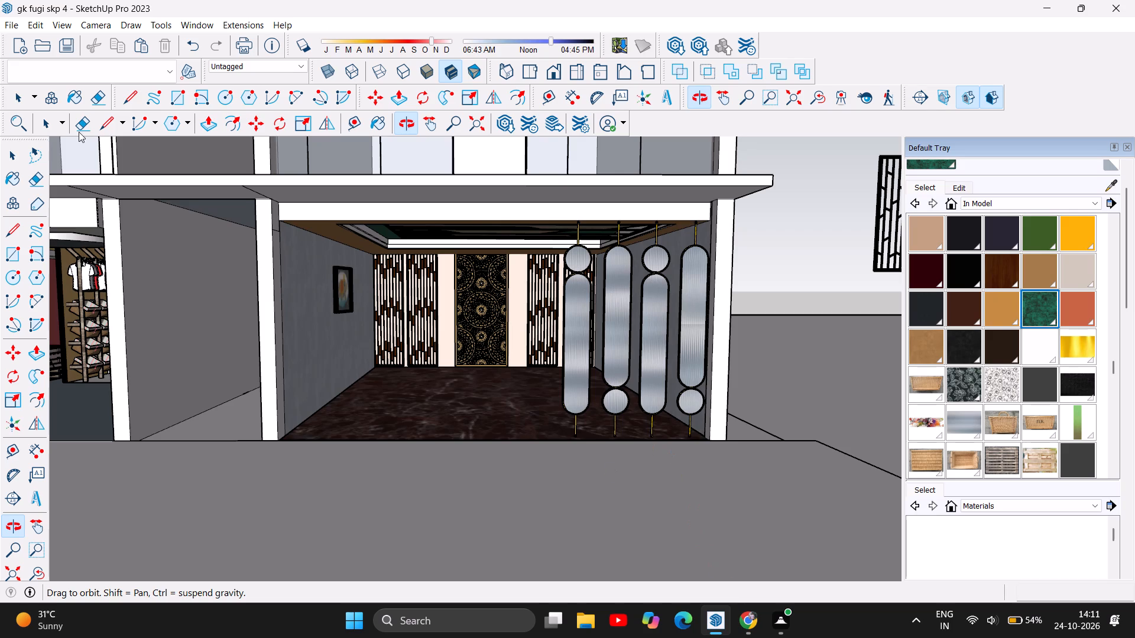
Import the MAQUETE café model from Downloads and place it on the open ground plane, well clear of the building and loose screens.
click(12, 22)
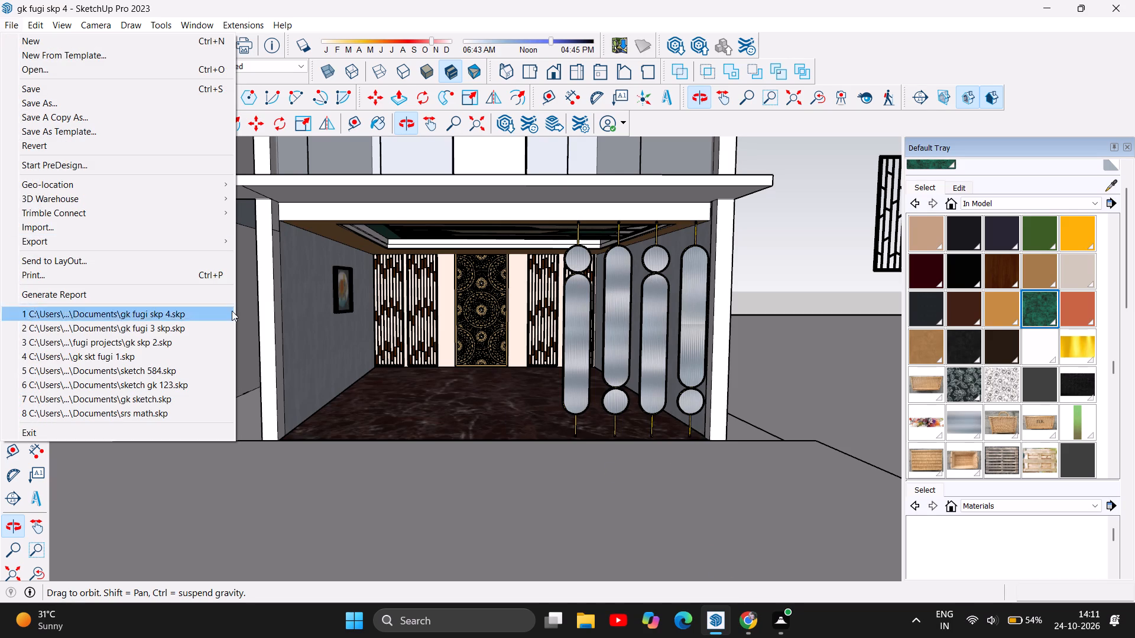
click(90, 222)
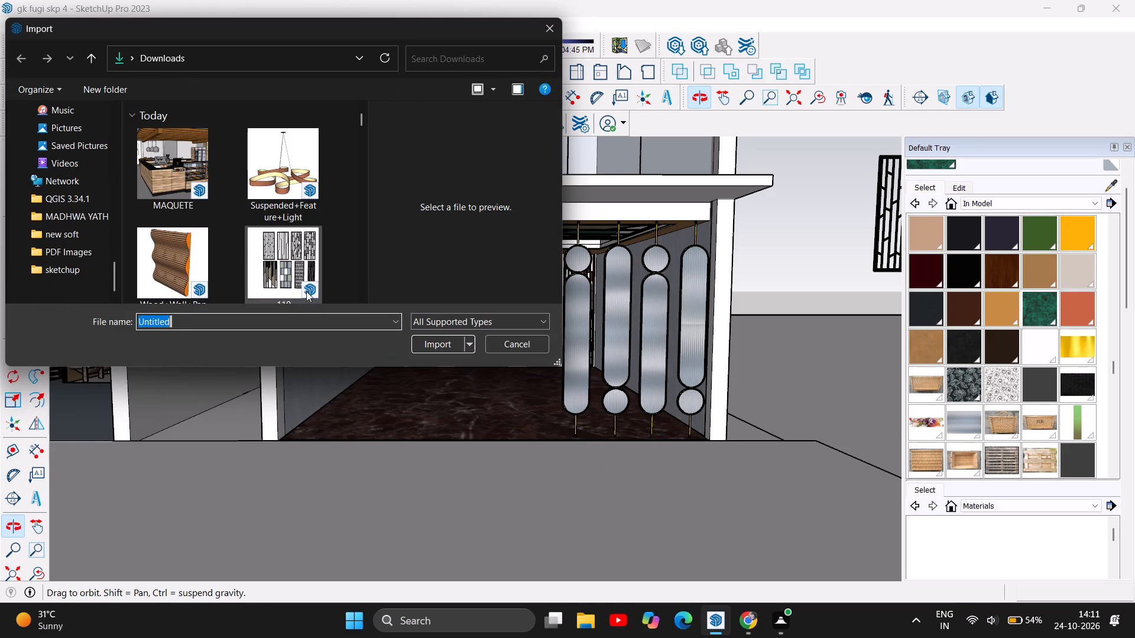
click(194, 203)
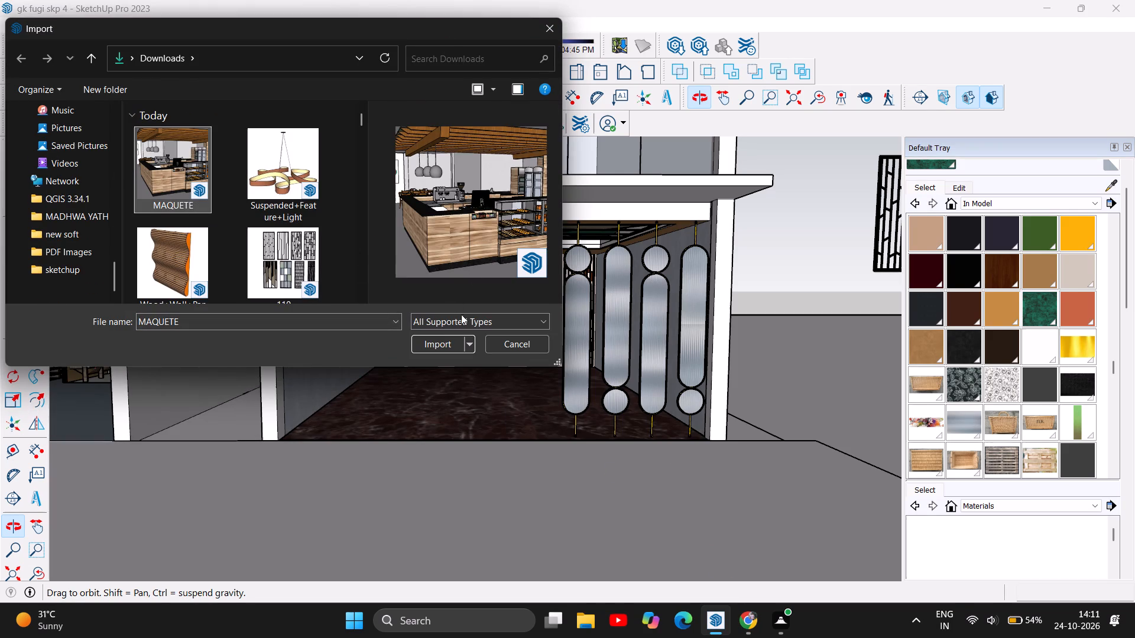
click(451, 346)
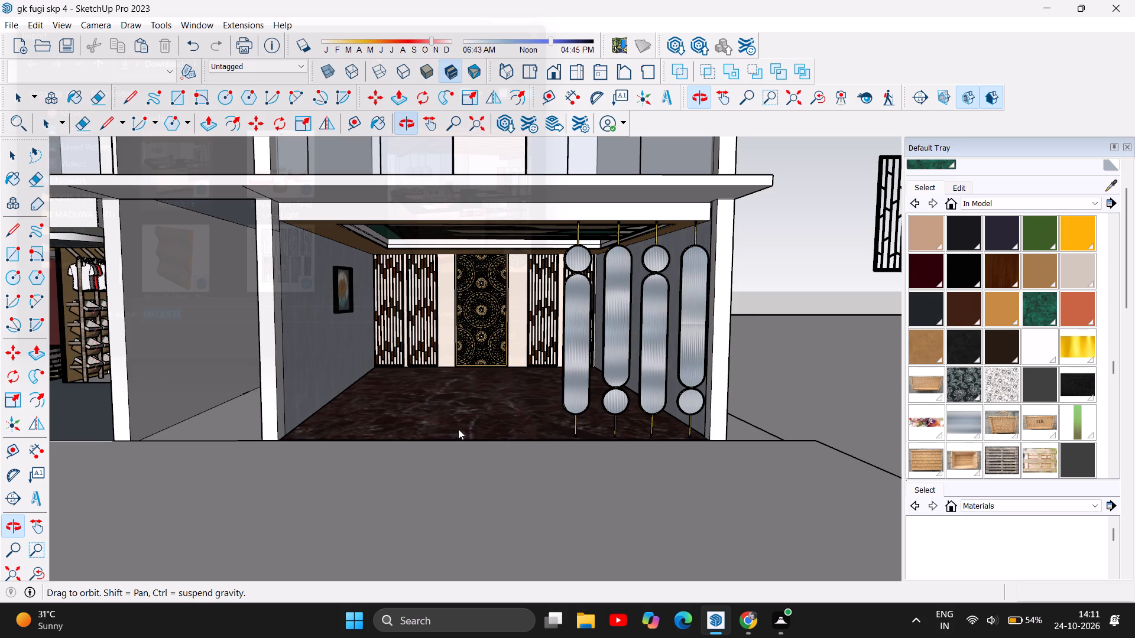
scroll(456, 429, down, 3)
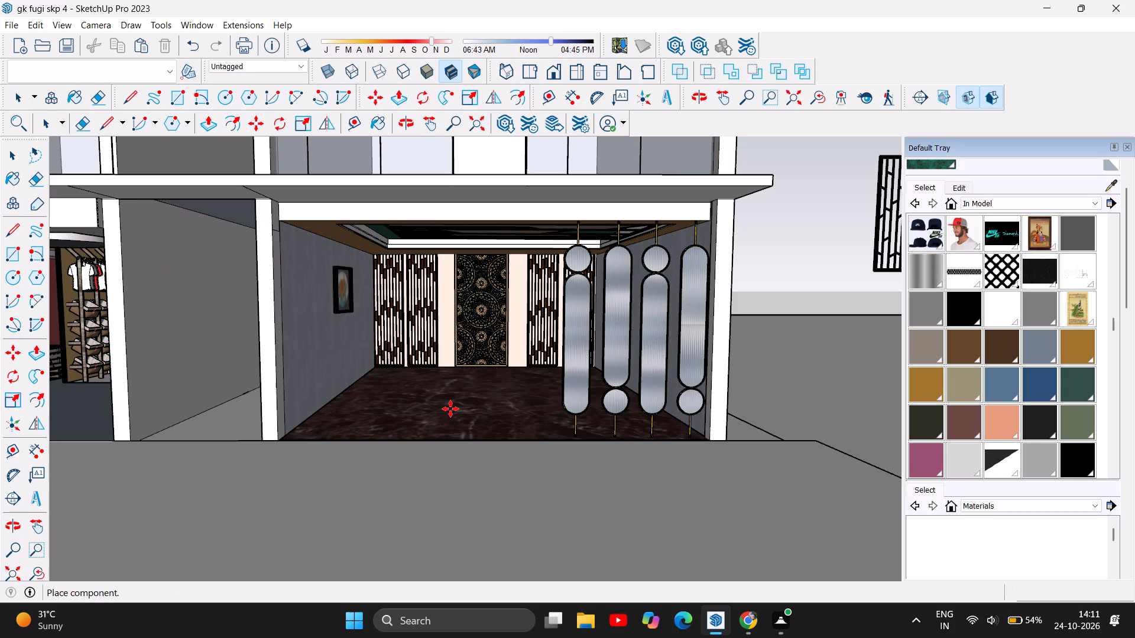
scroll(450, 408, down, 3)
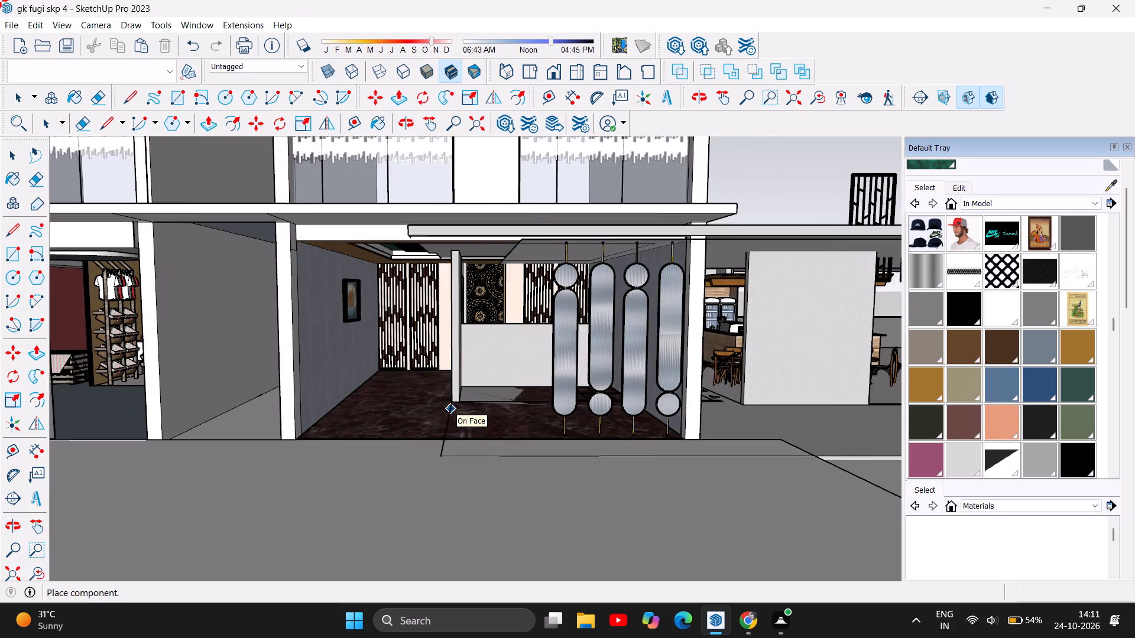
scroll(301, 196, down, 3)
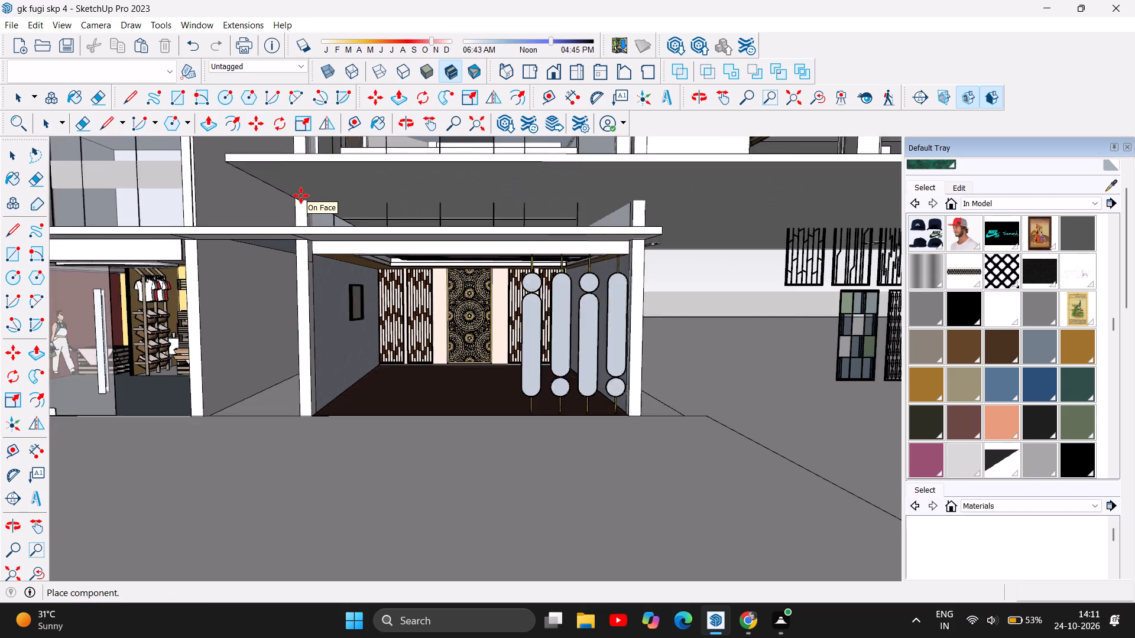
scroll(242, 285, down, 9)
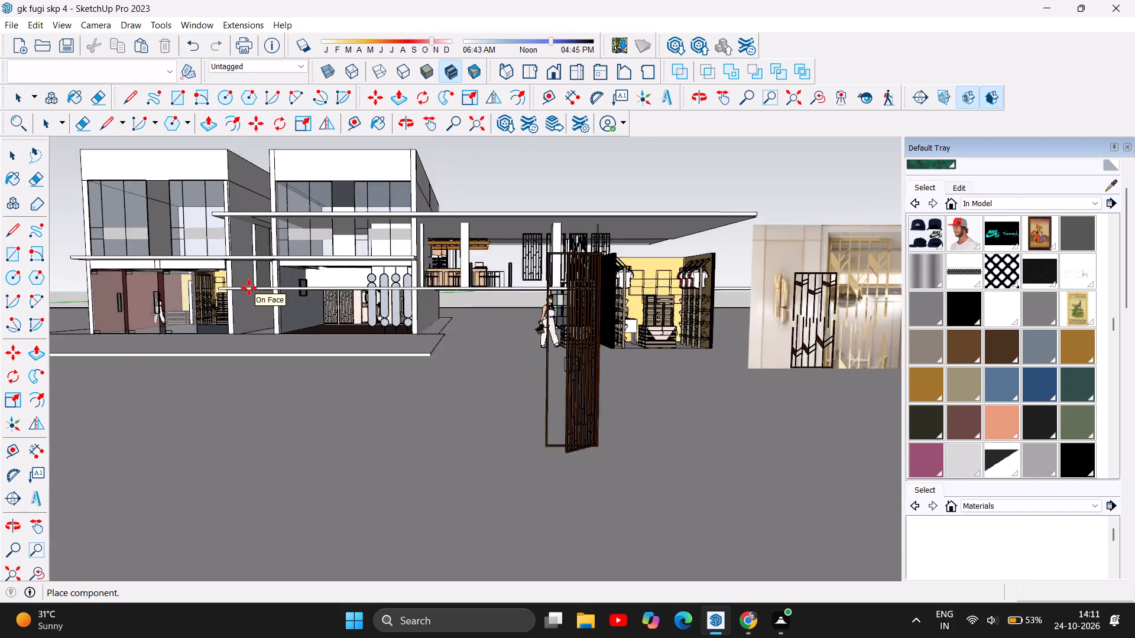
scroll(249, 288, down, 1)
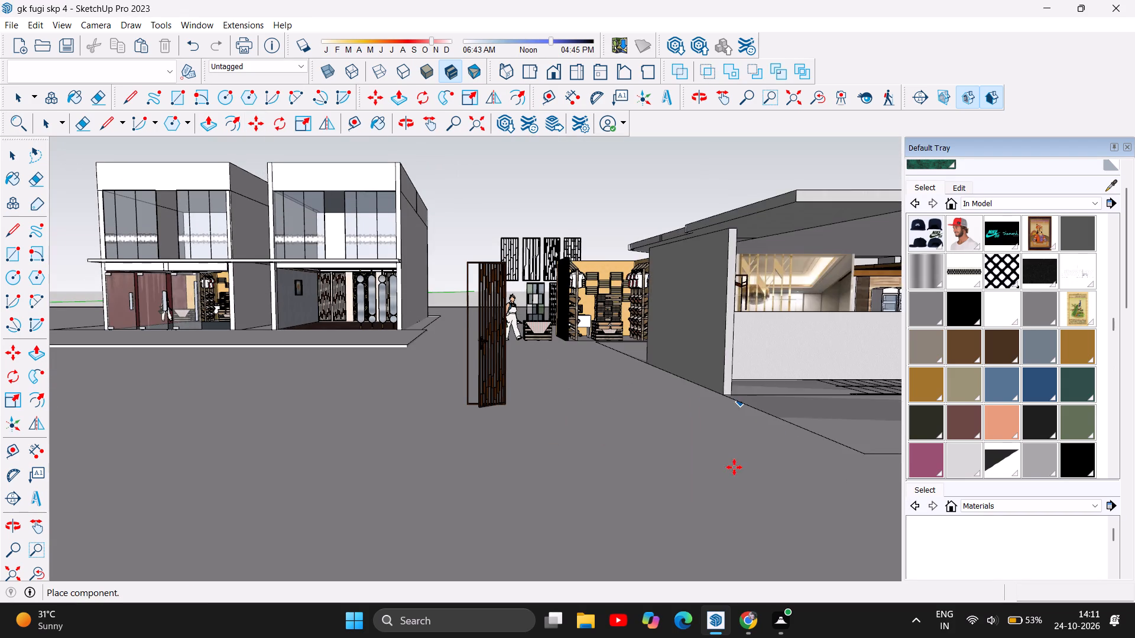
scroll(670, 454, down, 1)
scroll(570, 447, down, 2)
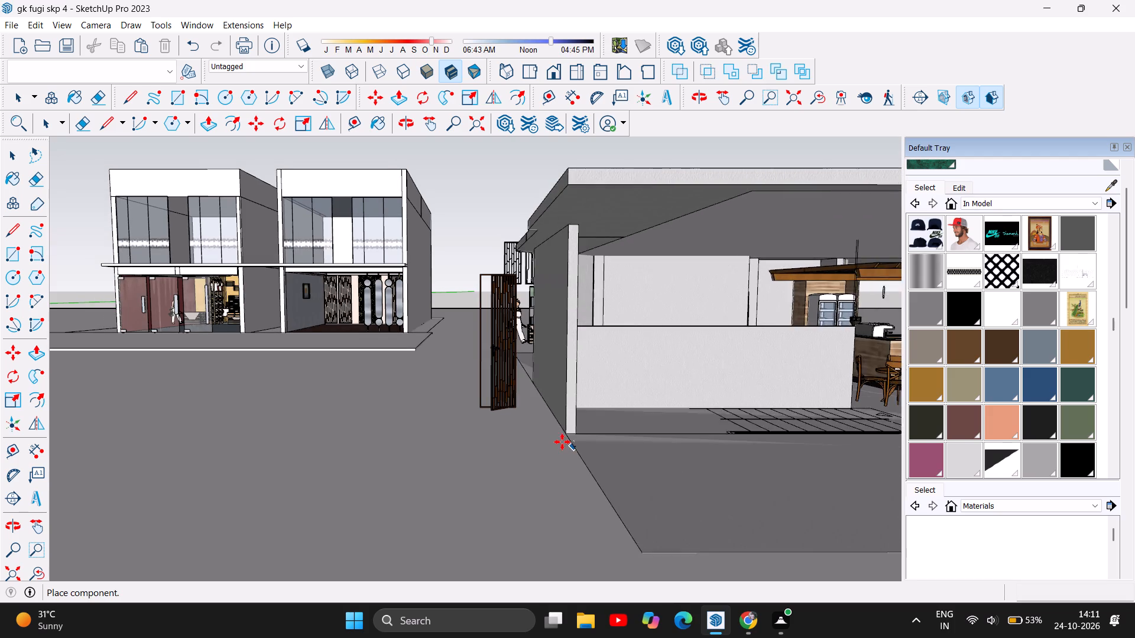
scroll(562, 442, down, 7)
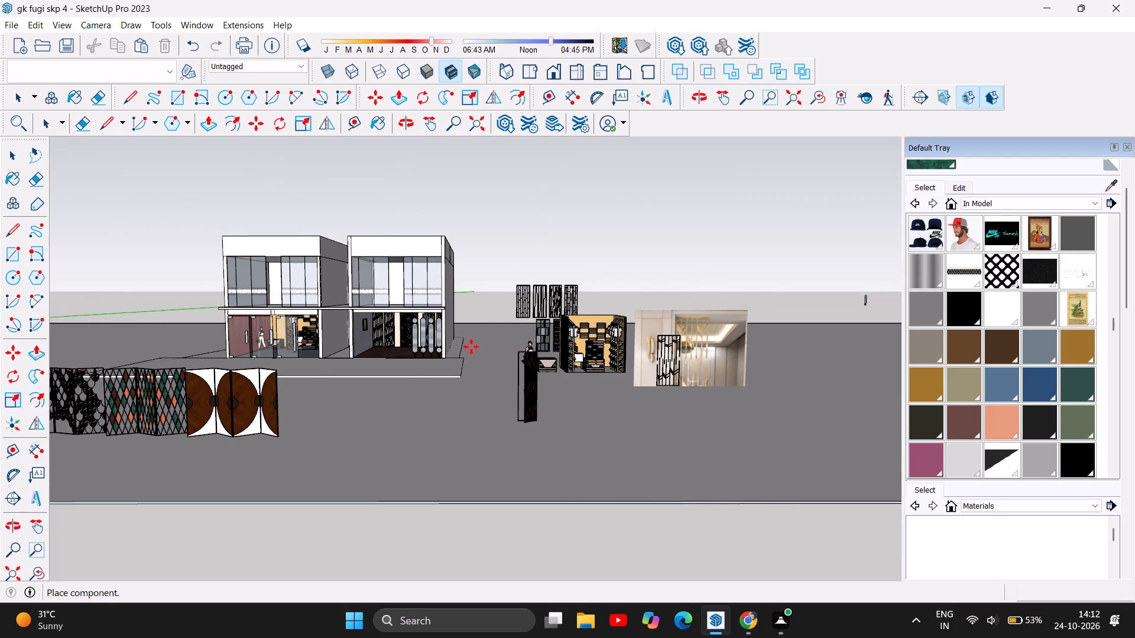
scroll(437, 366, down, 5)
scroll(275, 439, down, 11)
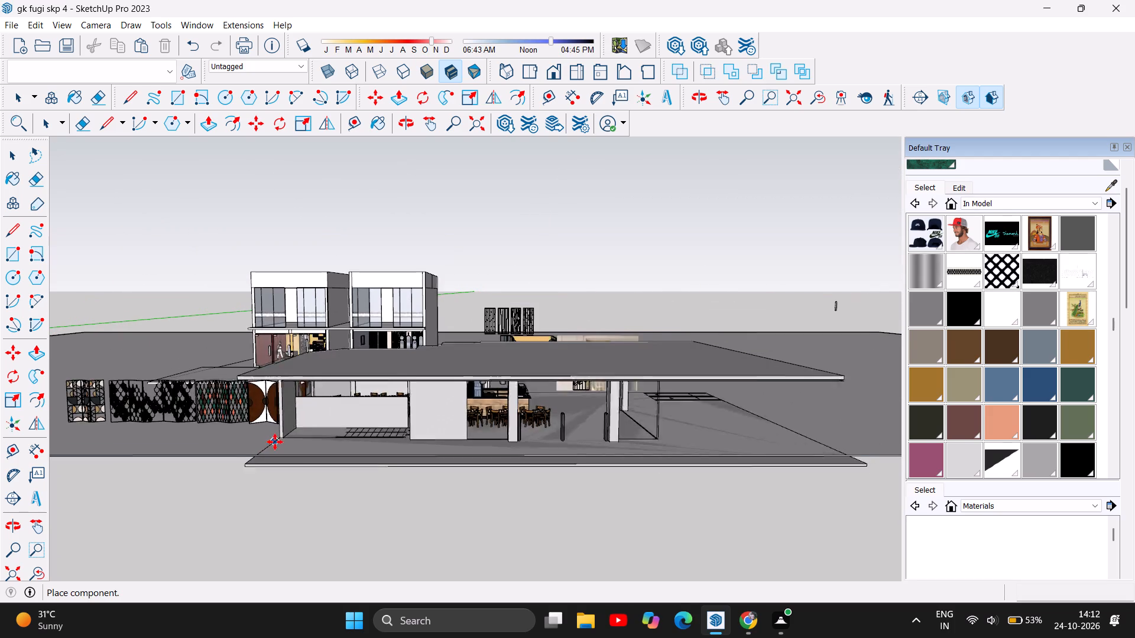
scroll(275, 442, down, 13)
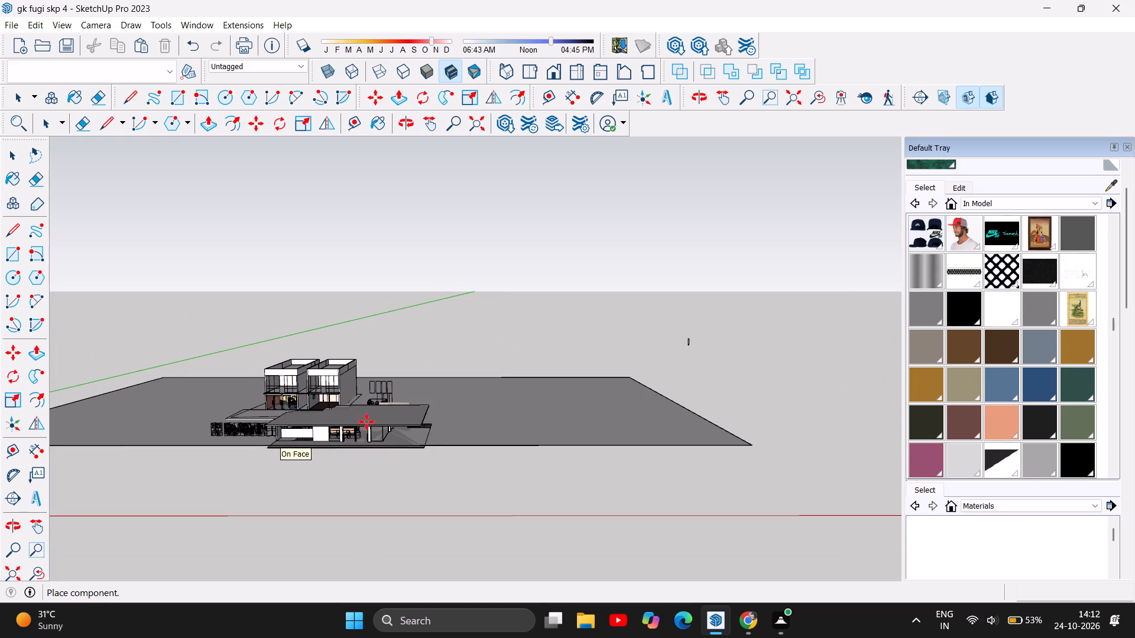
click(475, 410)
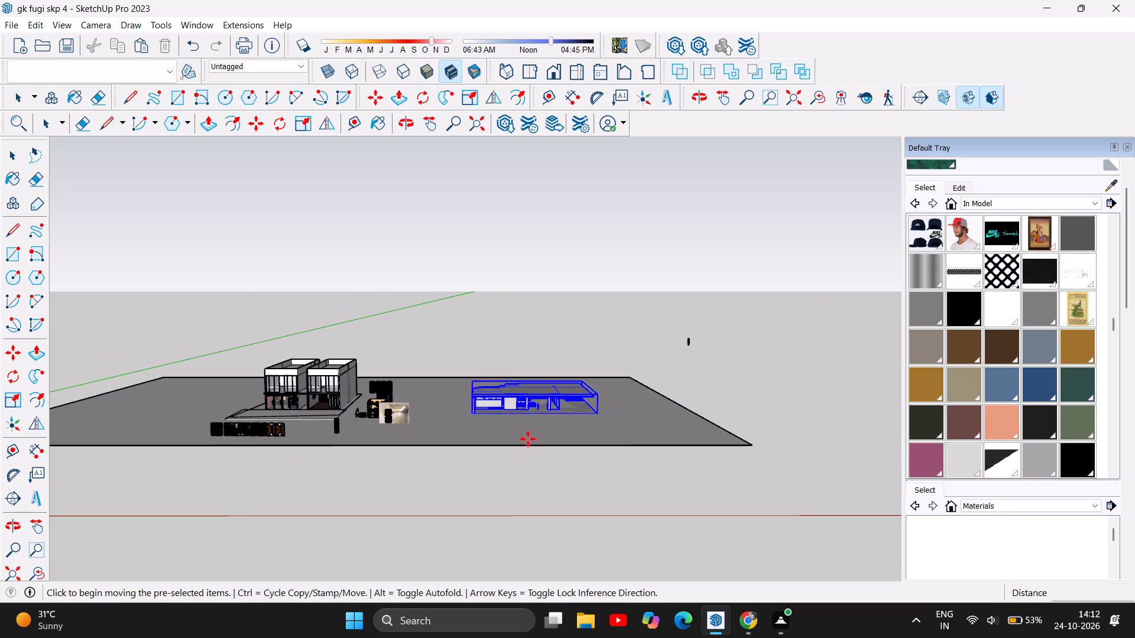
scroll(530, 429, up, 5)
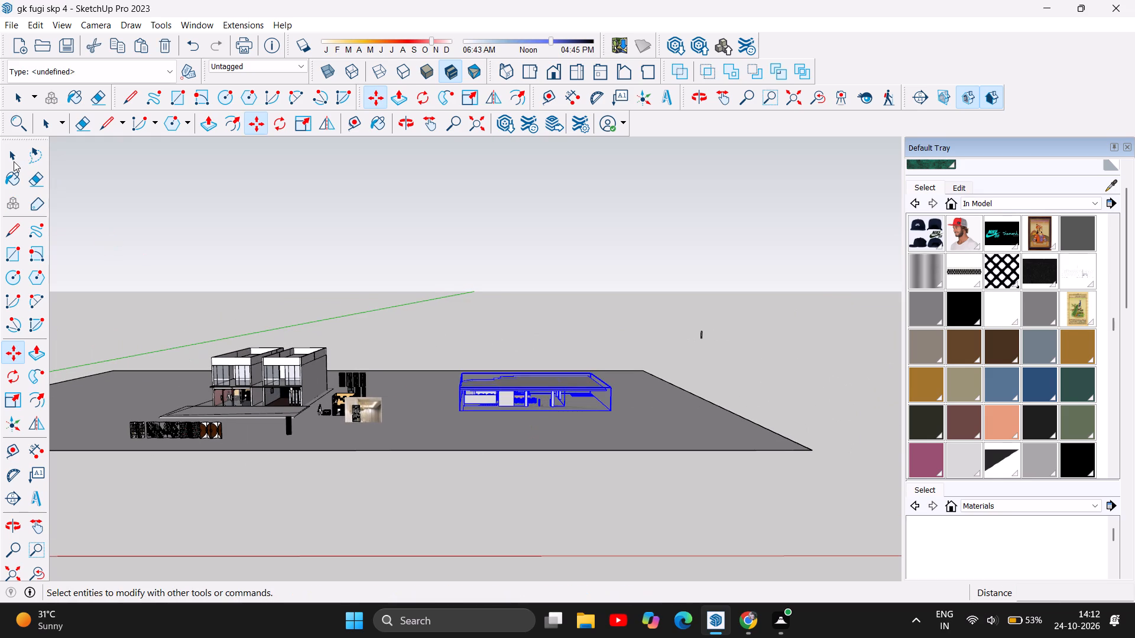
click(14, 161)
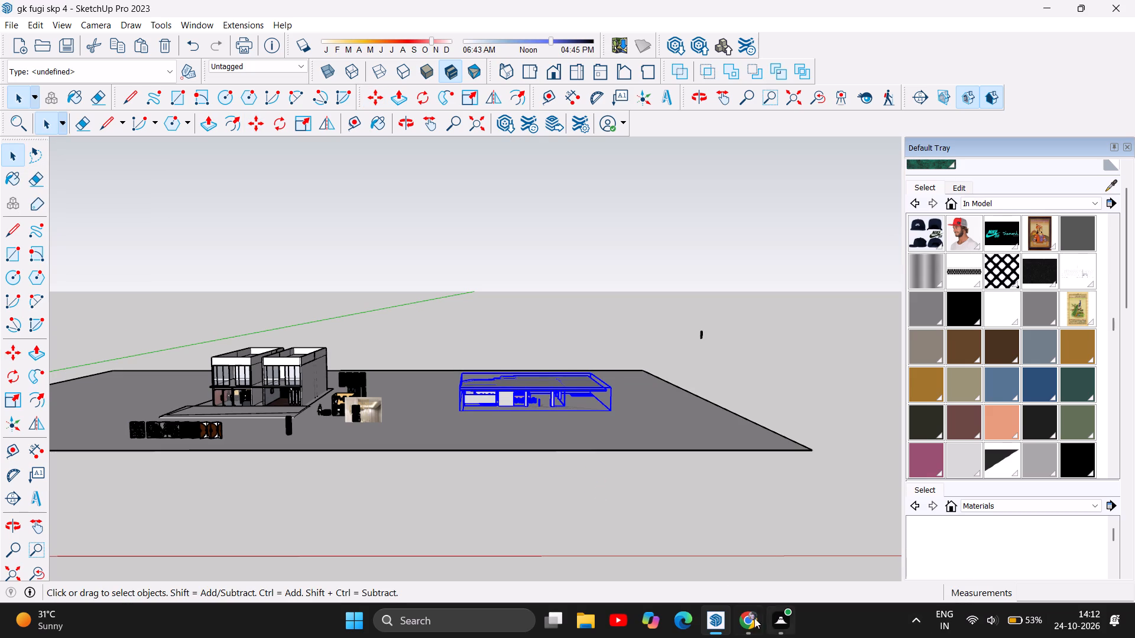
Examine the imported café model from its front, closing in on the round tables and the service counter.
key(Escape)
key(Escape)
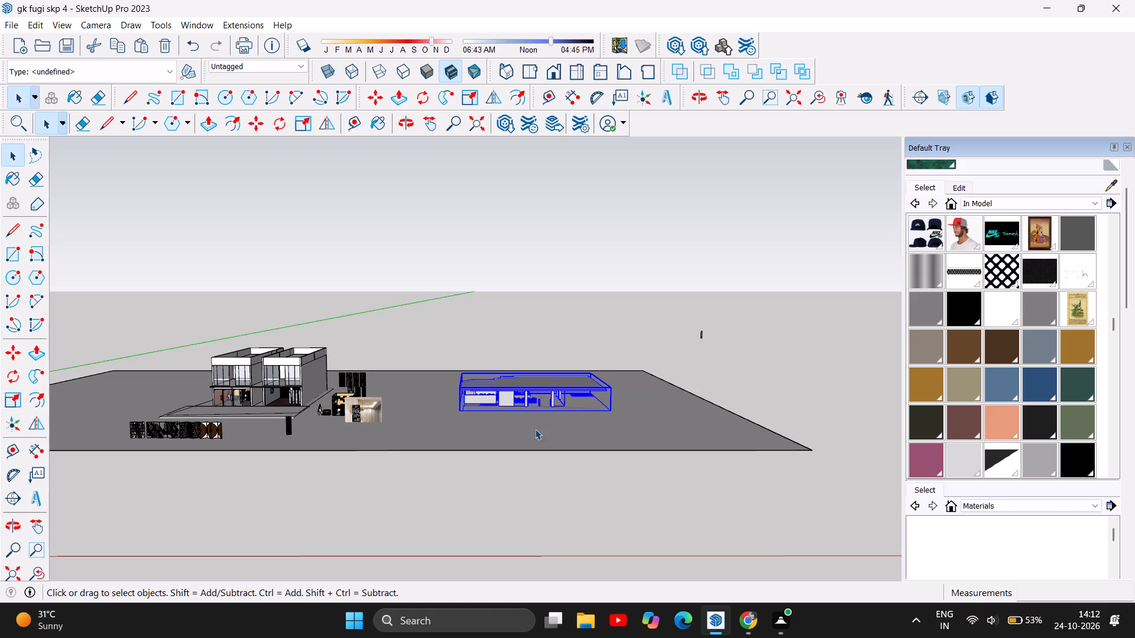
scroll(535, 429, up, 19)
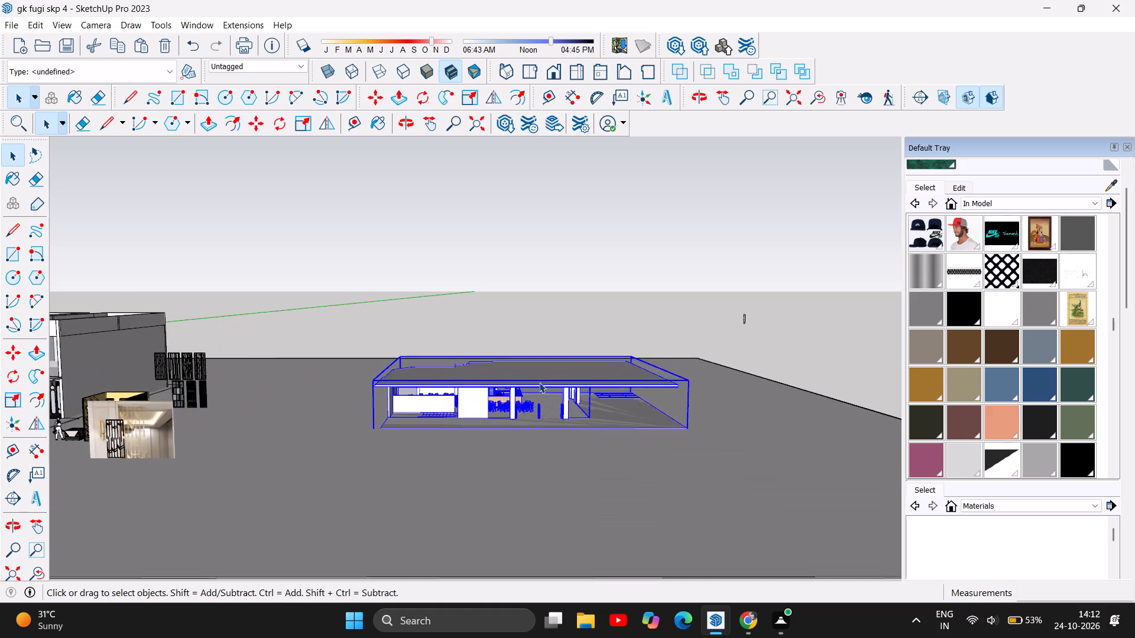
scroll(539, 382, up, 4)
click(602, 213)
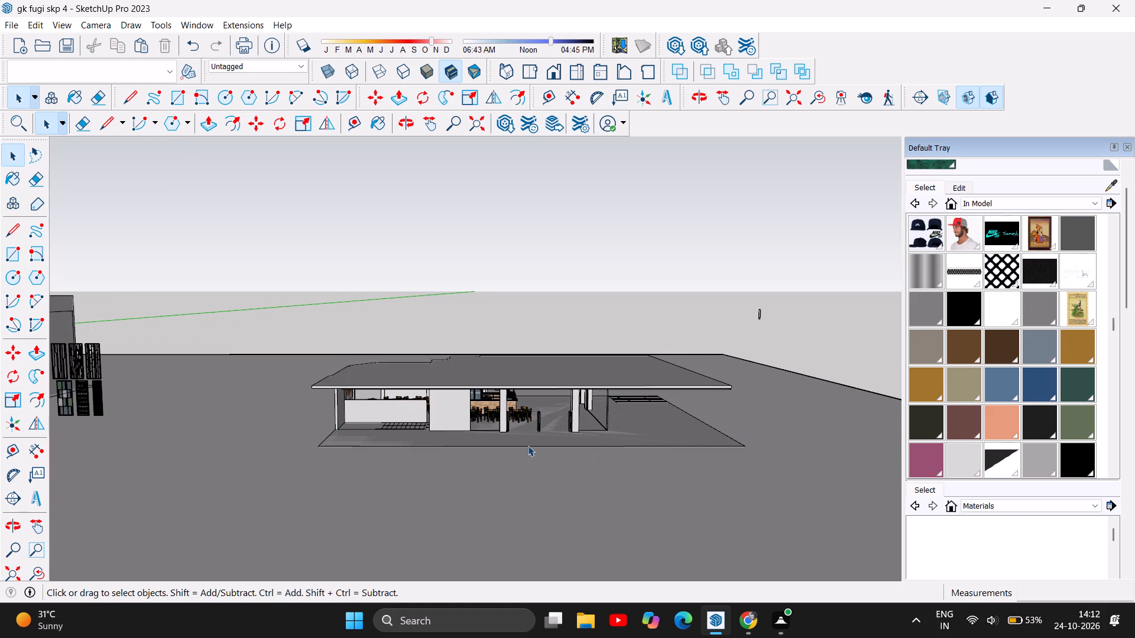
scroll(521, 444, up, 14)
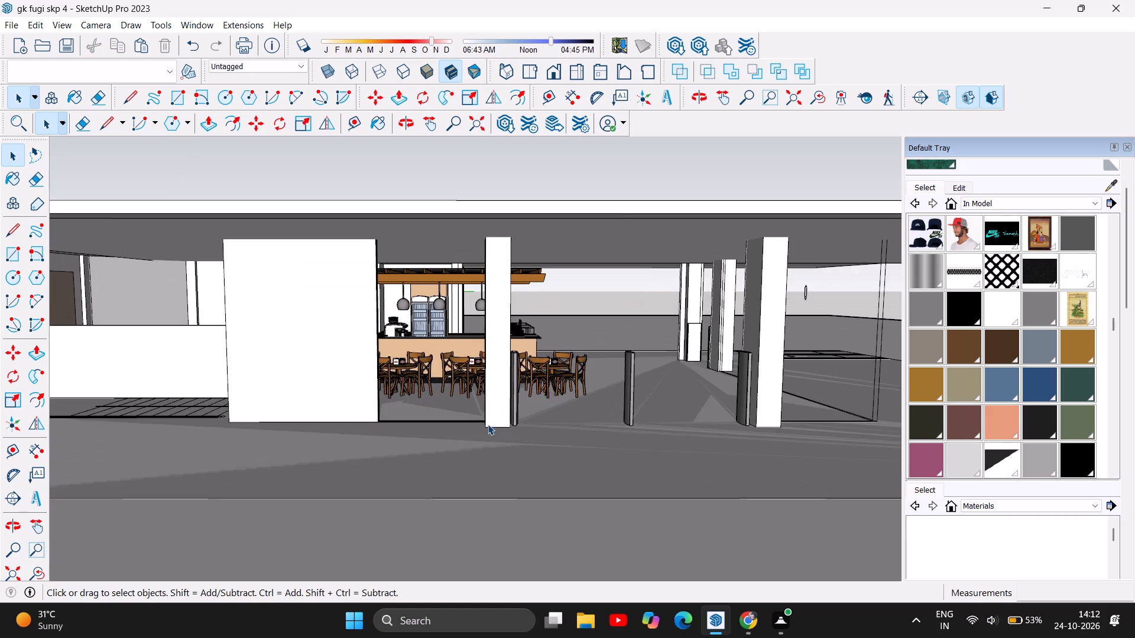
scroll(405, 376, up, 18)
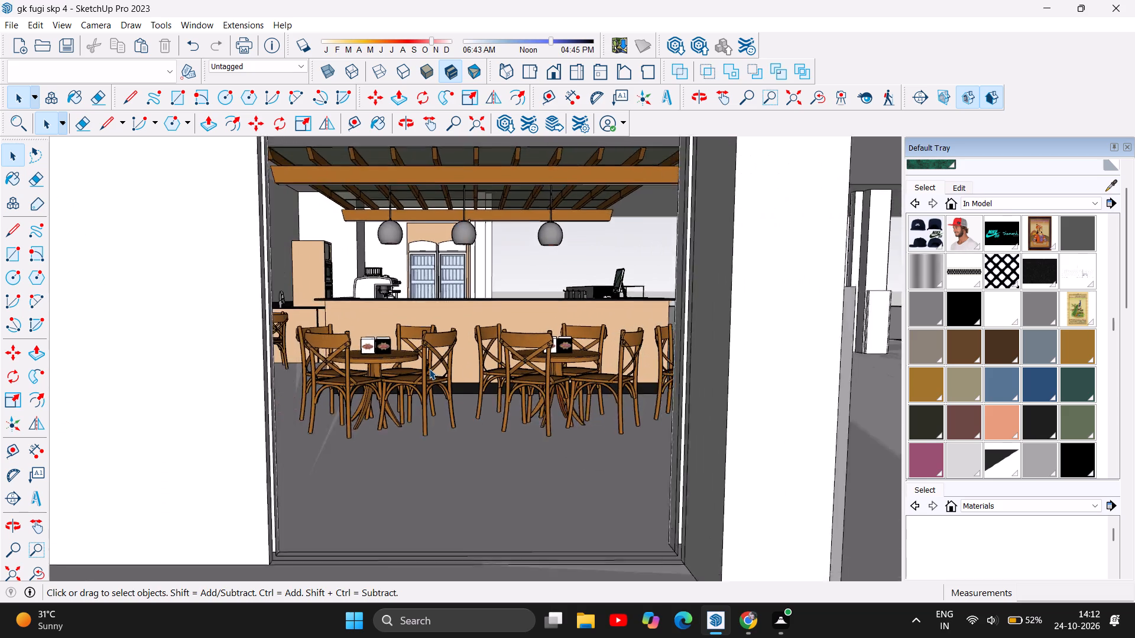
scroll(429, 369, up, 11)
scroll(379, 387, up, 8)
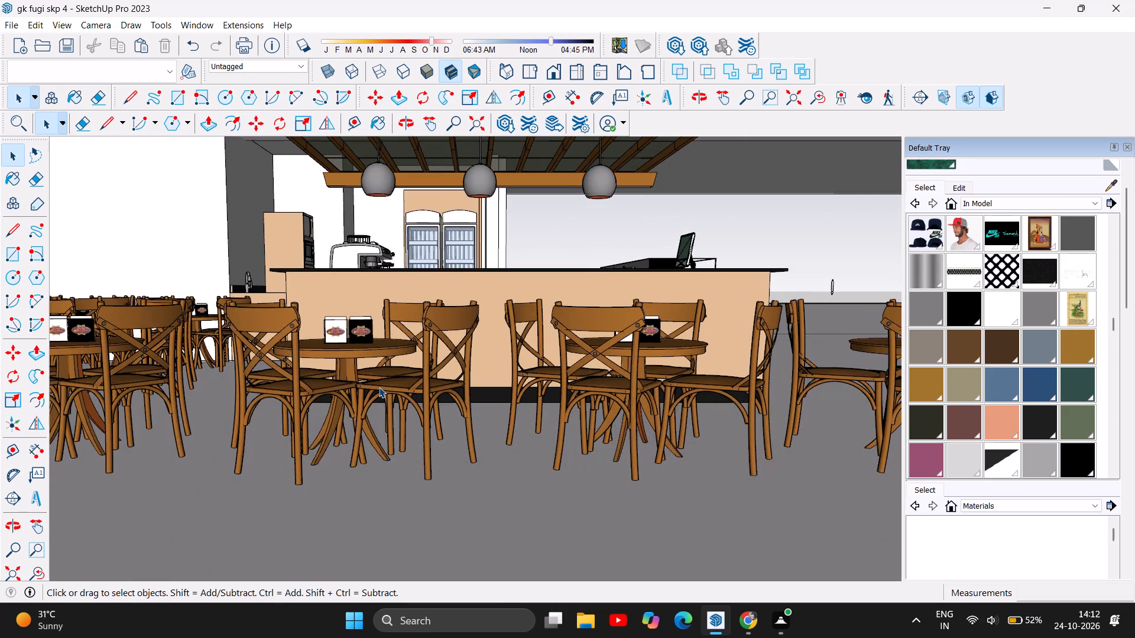
scroll(379, 388, up, 9)
scroll(460, 418, down, 18)
scroll(461, 419, down, 4)
click(420, 400)
scroll(434, 414, down, 2)
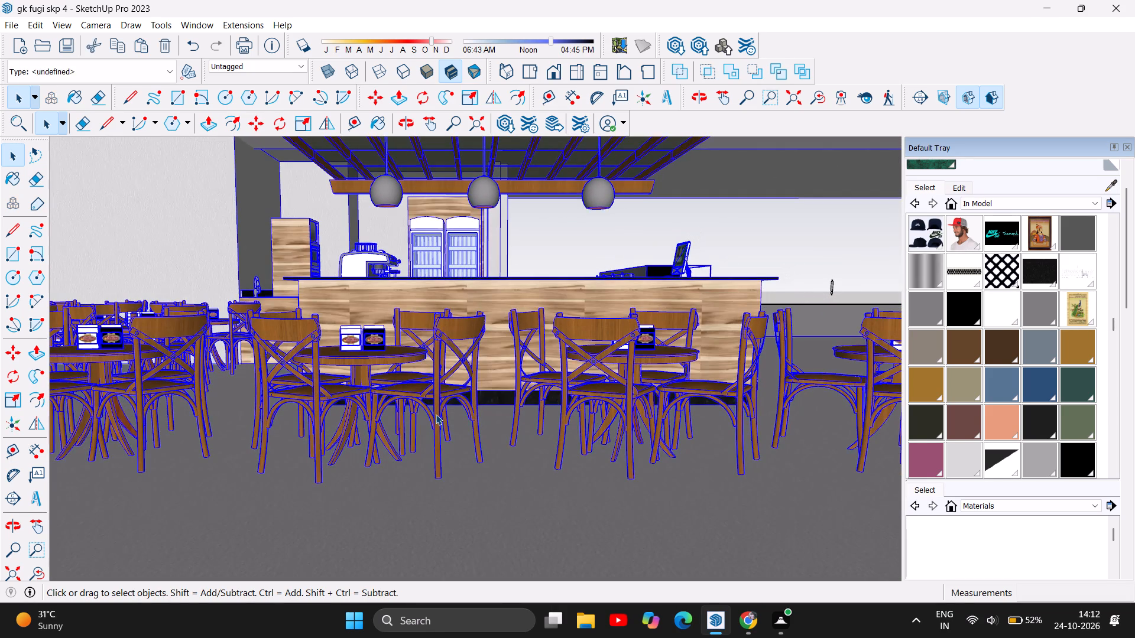
scroll(436, 414, down, 2)
right_click(436, 414)
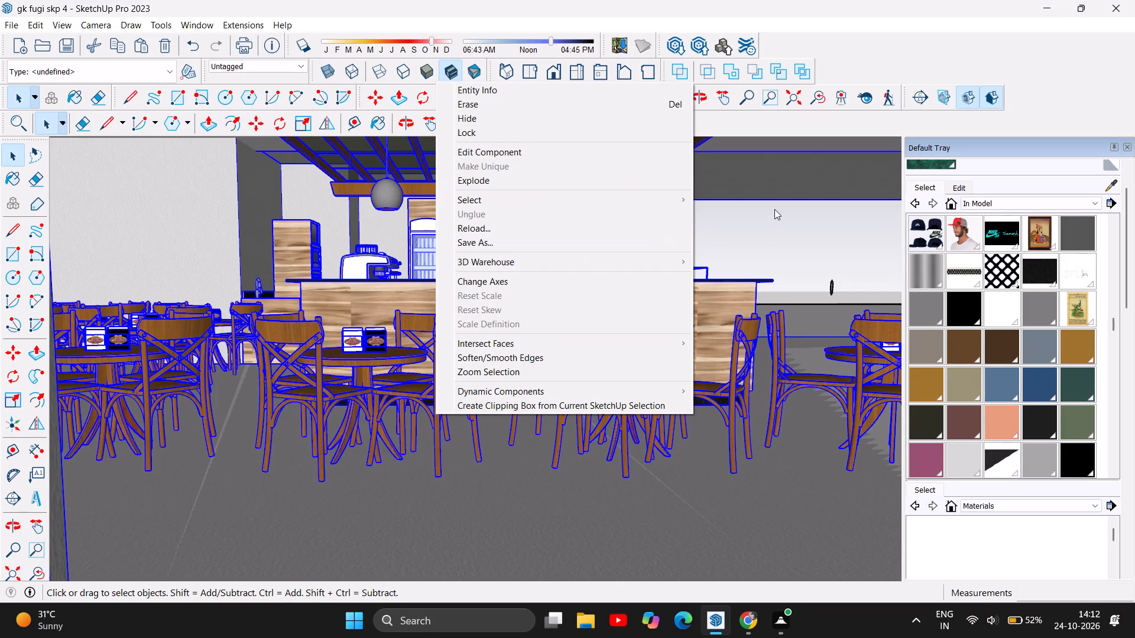
key(Escape)
Inspect the café model's outer facade, including the front walls, columns and the narrow opening leading to the seating.
scroll(556, 412, down, 4)
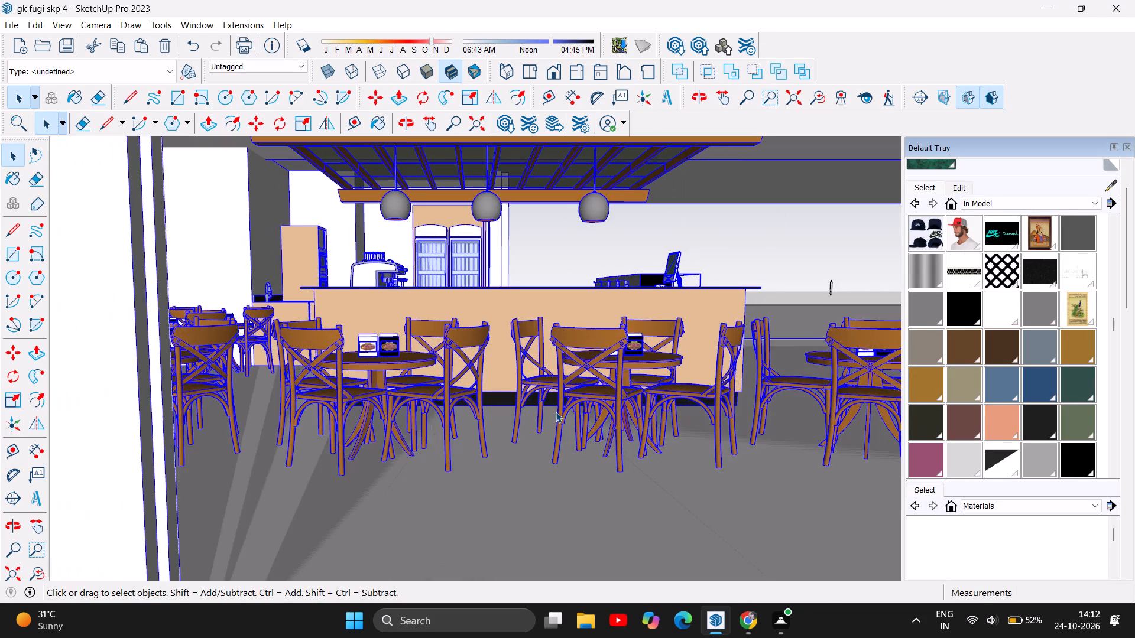
scroll(556, 412, down, 16)
scroll(556, 412, down, 6)
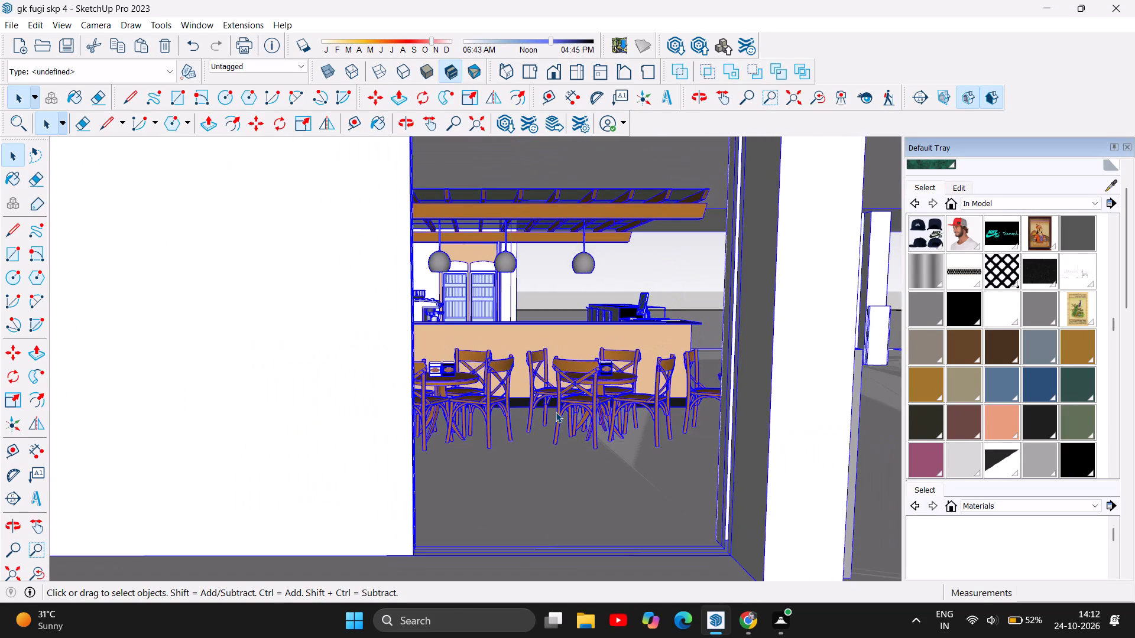
scroll(556, 412, down, 19)
scroll(556, 412, down, 7)
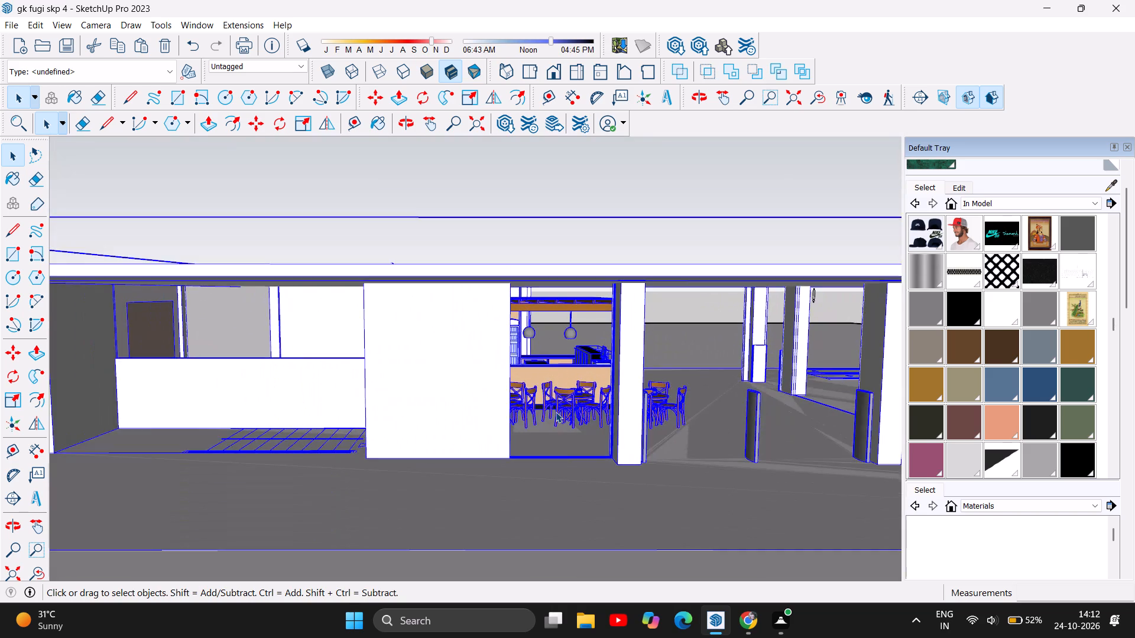
scroll(556, 412, down, 19)
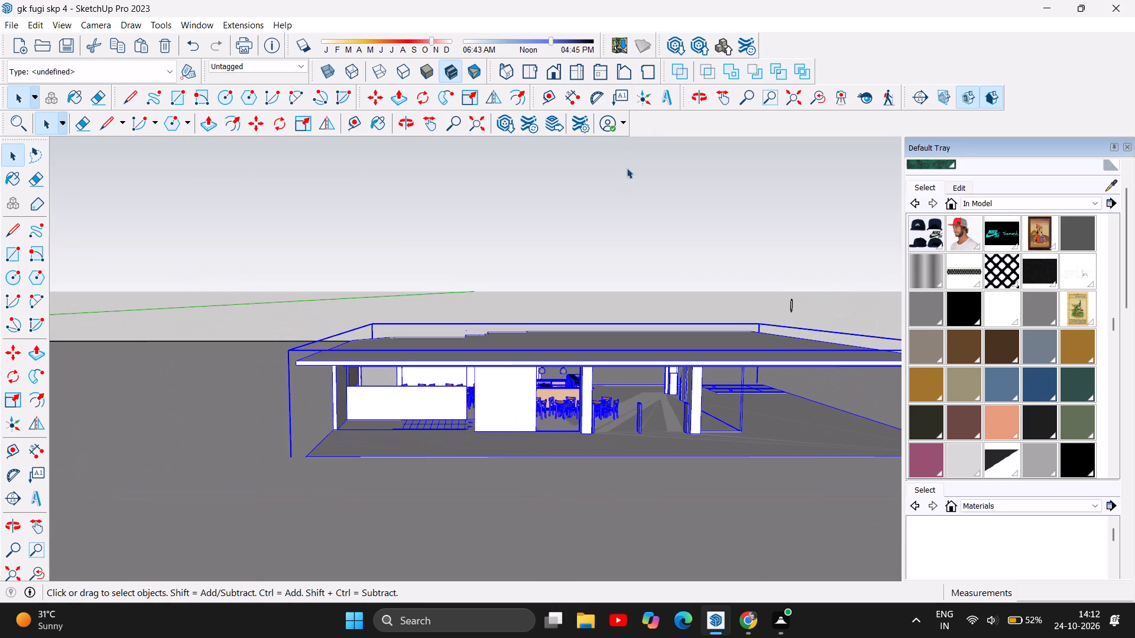
click(615, 212)
scroll(437, 418, up, 6)
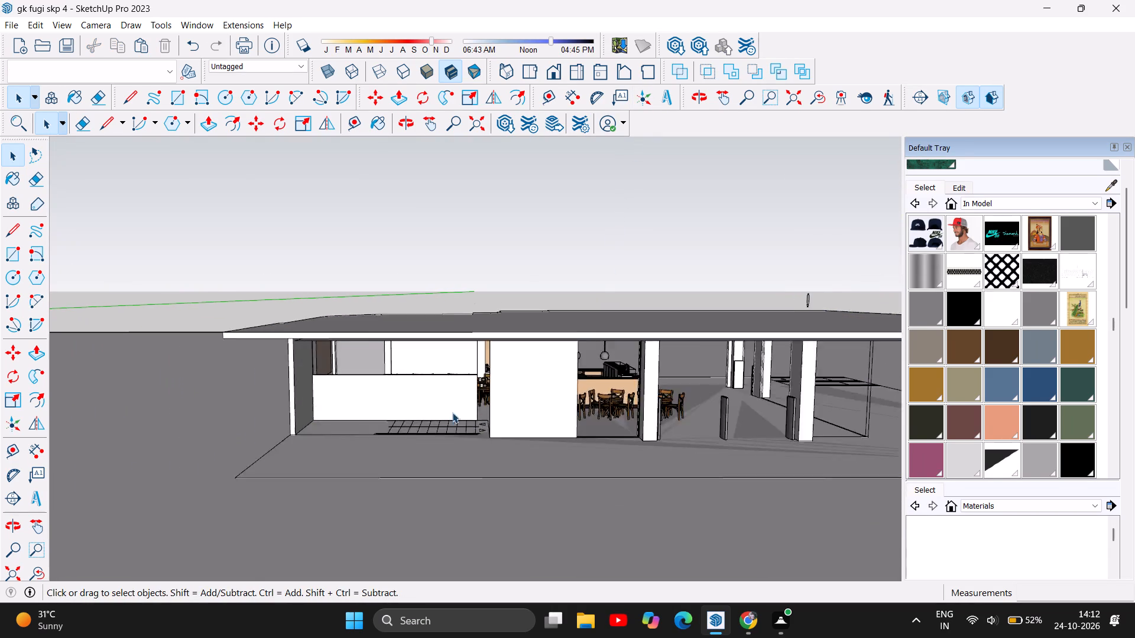
scroll(452, 412, up, 1)
scroll(497, 395, up, 6)
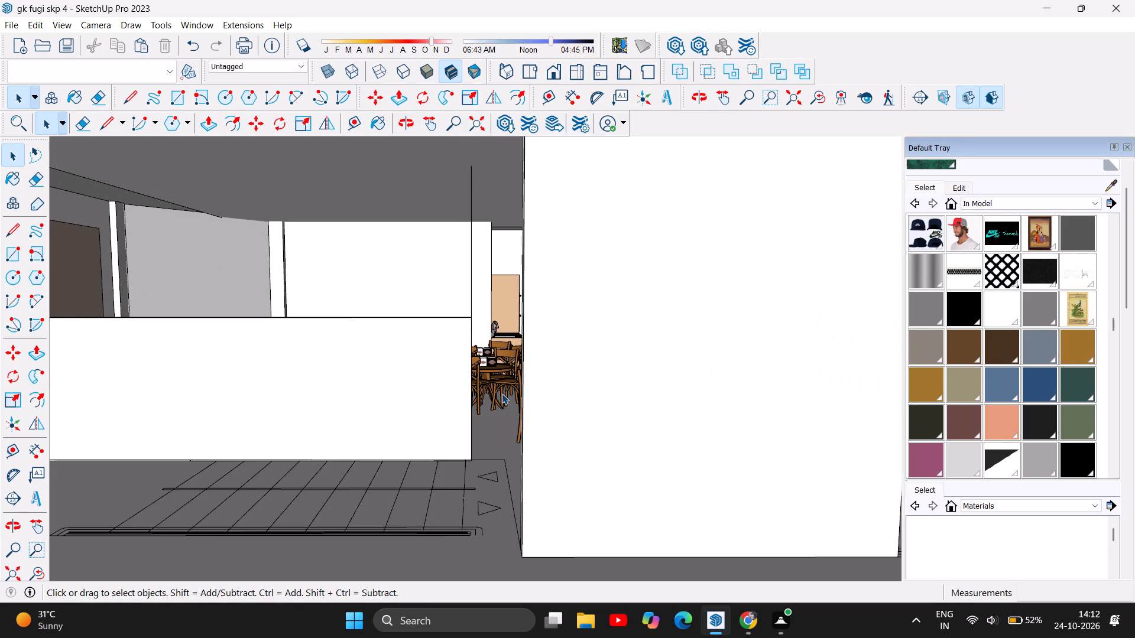
scroll(502, 393, down, 5)
scroll(440, 400, down, 3)
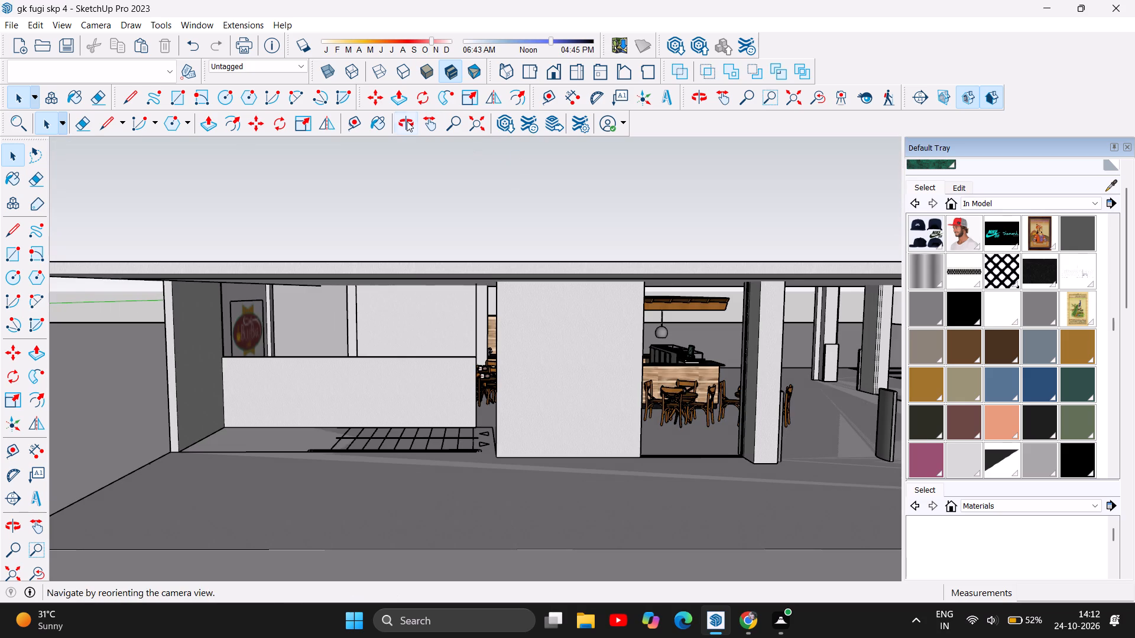
Inspect the café interior from raised and eye-level angles, covering the table groups, service counter, coffee machine and wall seating.
click(407, 121)
drag(443, 352, 502, 366)
scroll(603, 416, up, 7)
scroll(719, 422, up, 3)
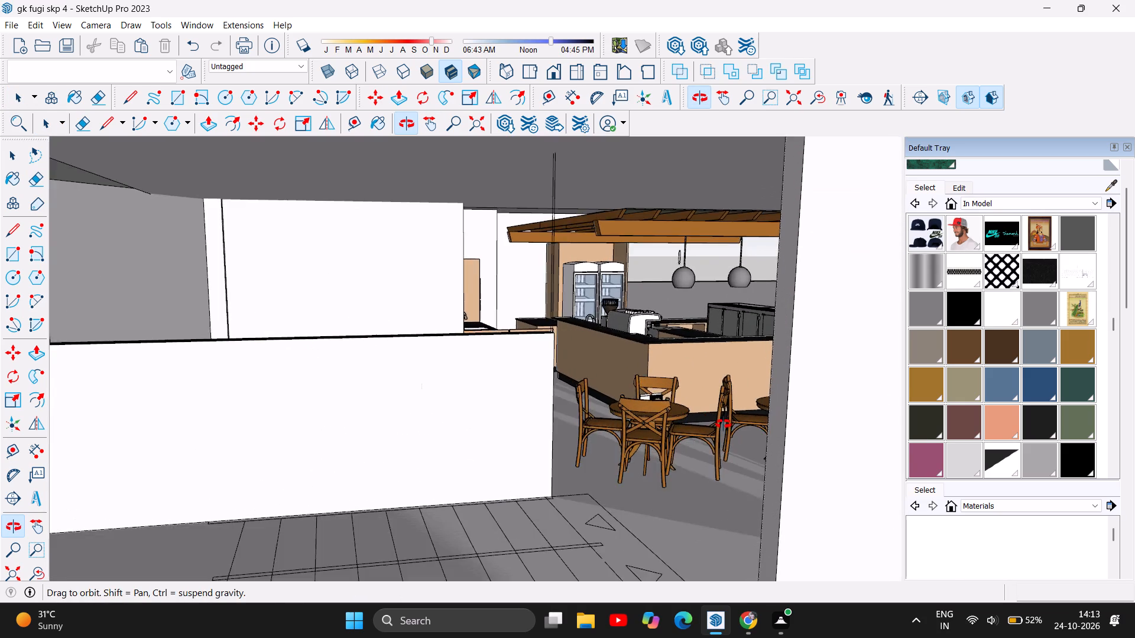
scroll(724, 424, up, 3)
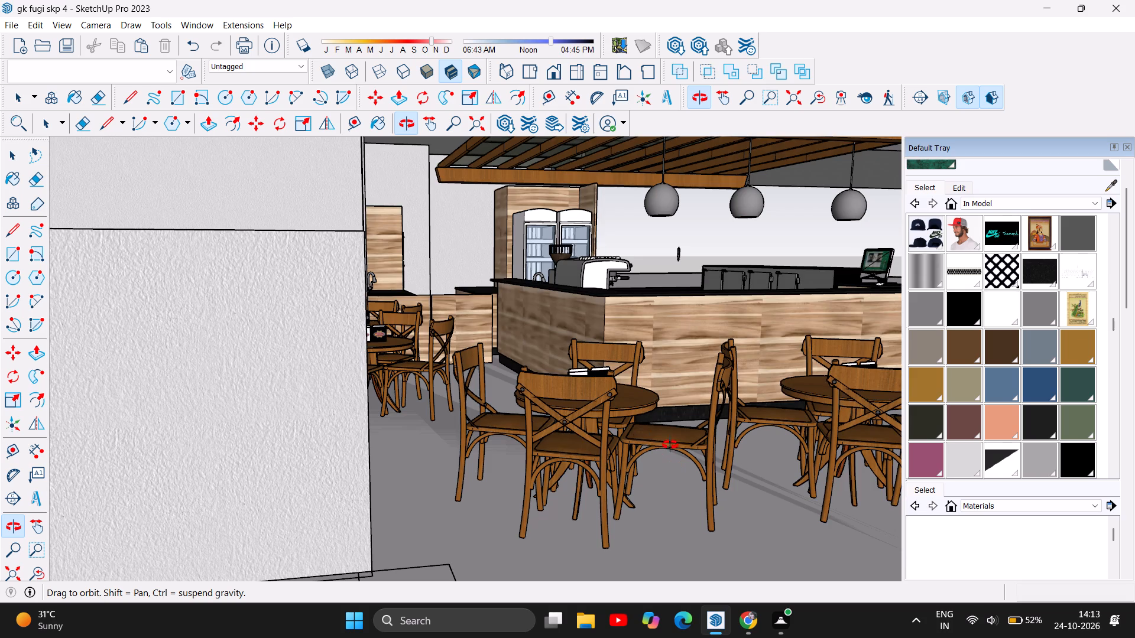
drag(684, 440, 684, 463)
drag(679, 397, 679, 409)
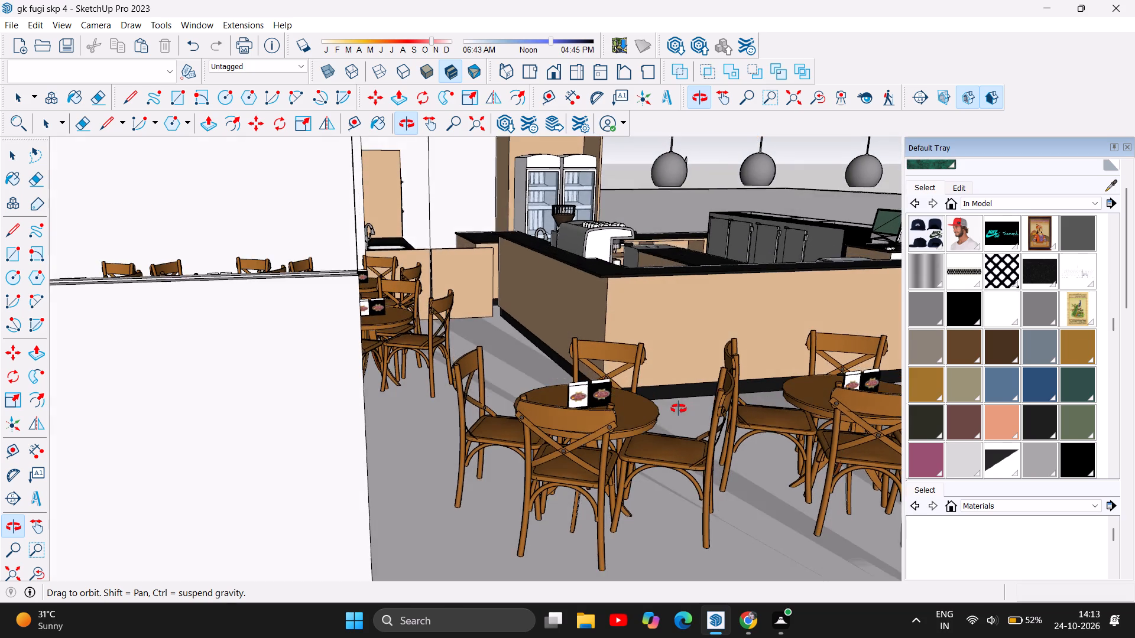
drag(679, 409, 666, 455)
scroll(683, 211, up, 1)
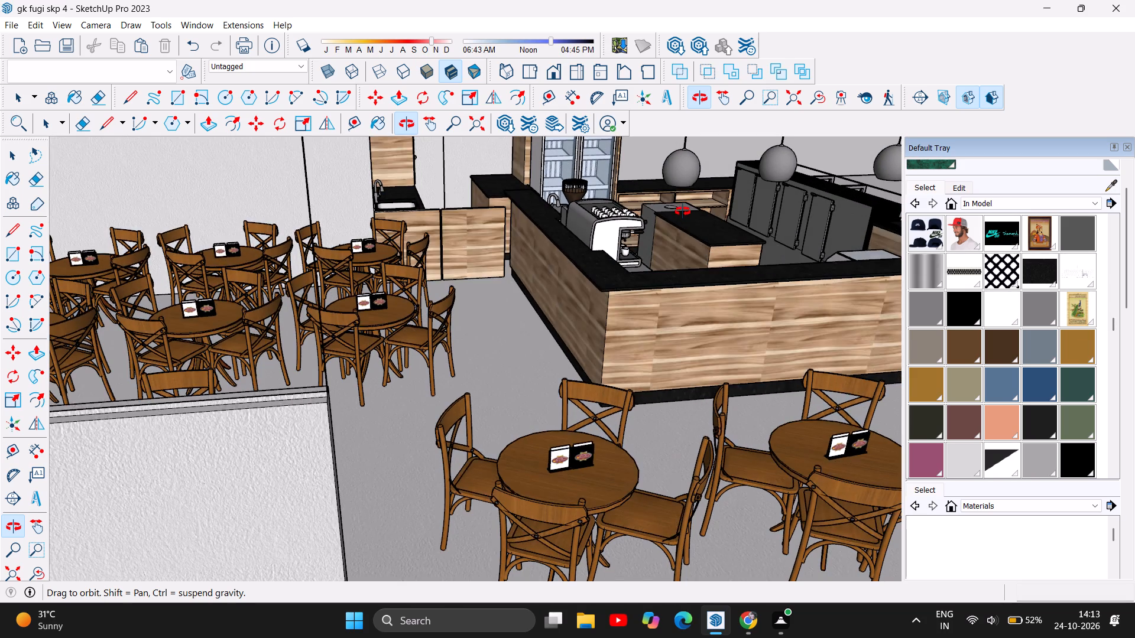
scroll(683, 211, up, 2)
drag(715, 308, 650, 284)
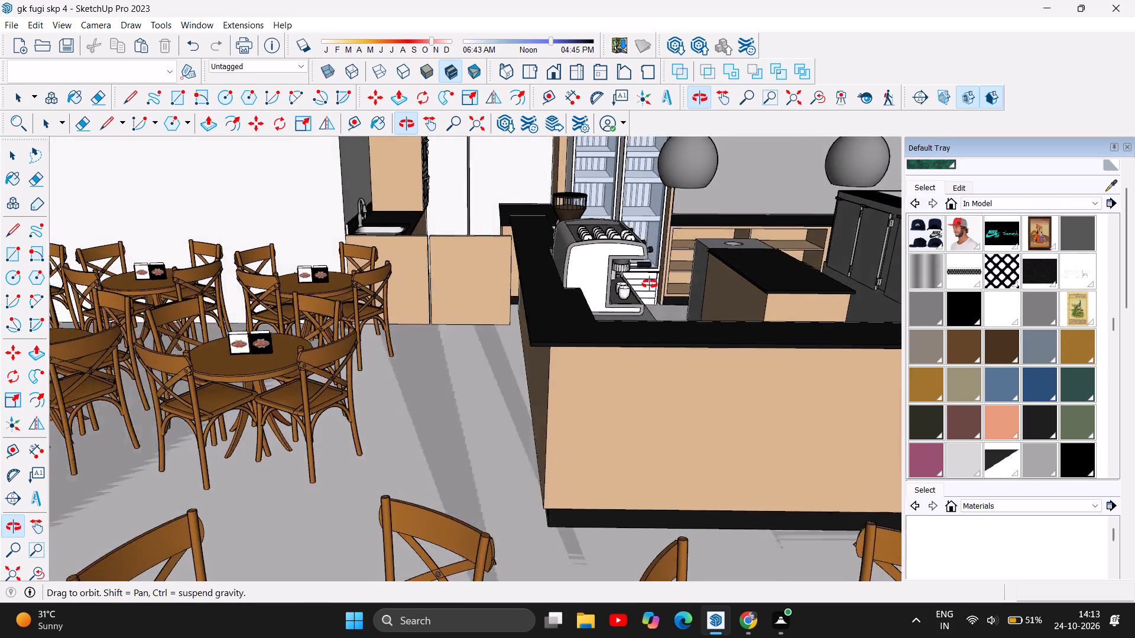
drag(650, 284, 489, 265)
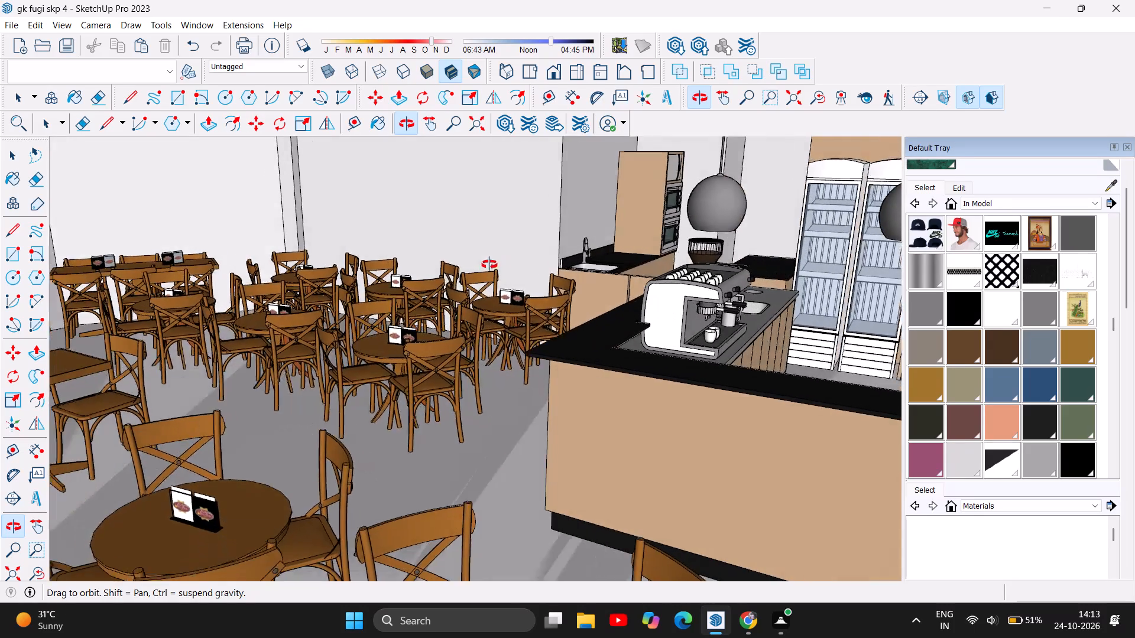
drag(489, 265, 340, 242)
drag(649, 308, 611, 300)
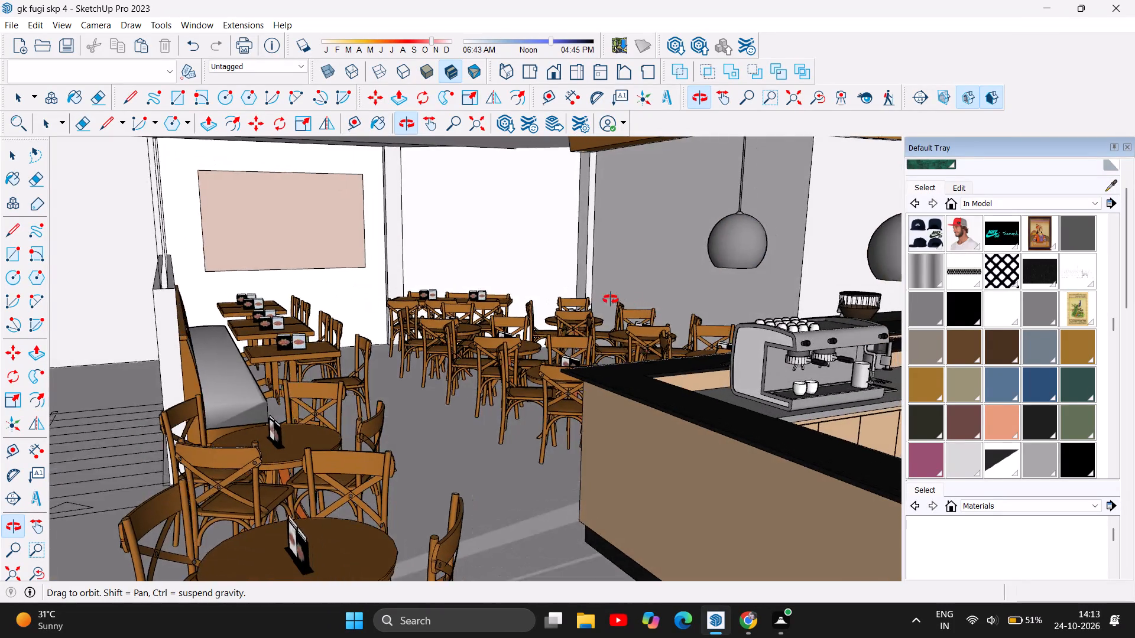
drag(611, 300, 562, 292)
Examine the bakery display counter with its bread and cake shelves, from close up and from the front.
scroll(561, 292, down, 2)
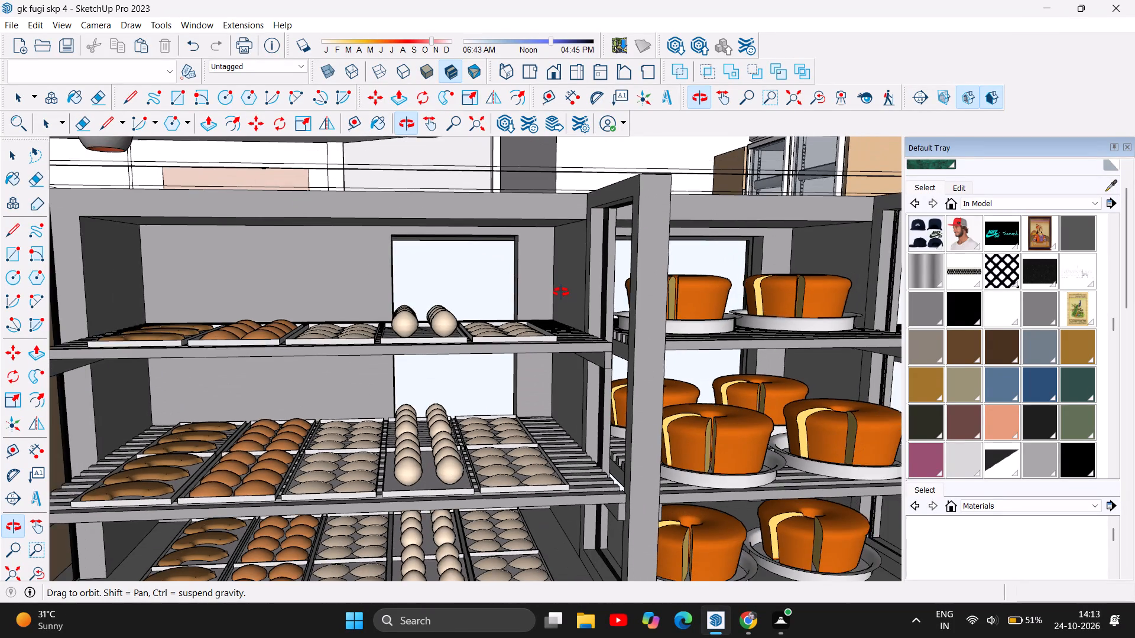
scroll(561, 292, down, 8)
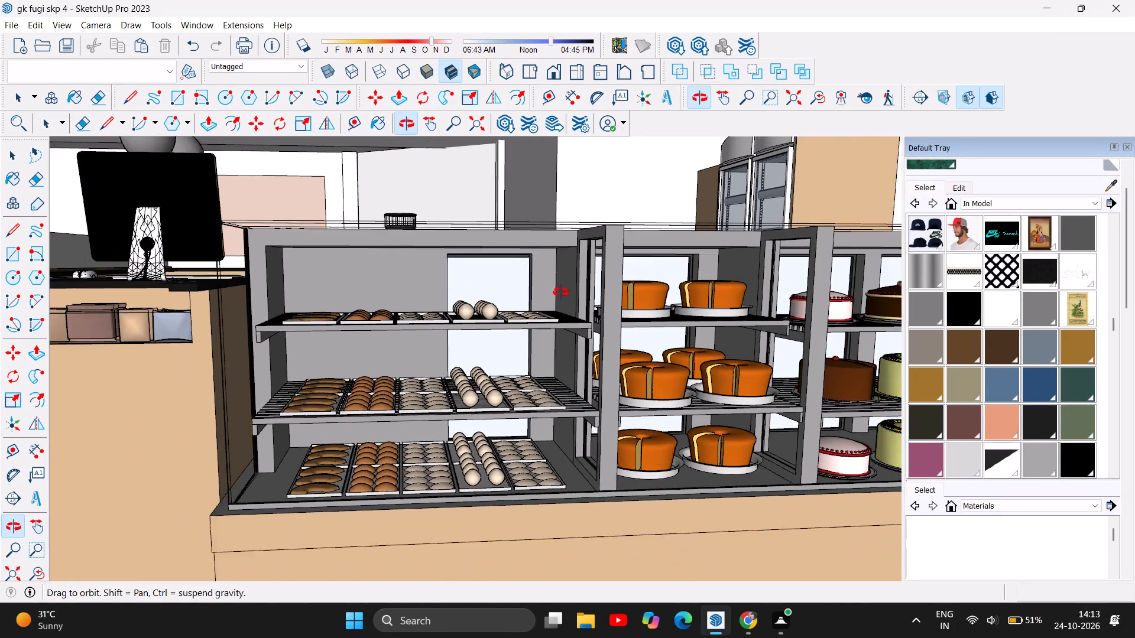
scroll(561, 292, down, 8)
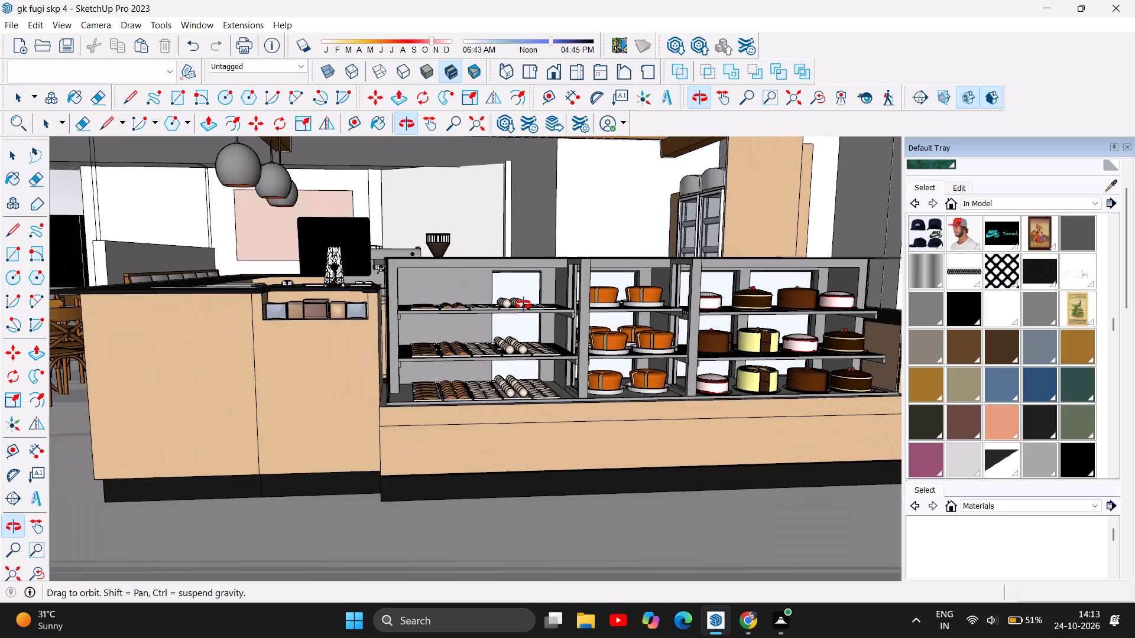
scroll(535, 305, down, 2)
drag(725, 369, 714, 369)
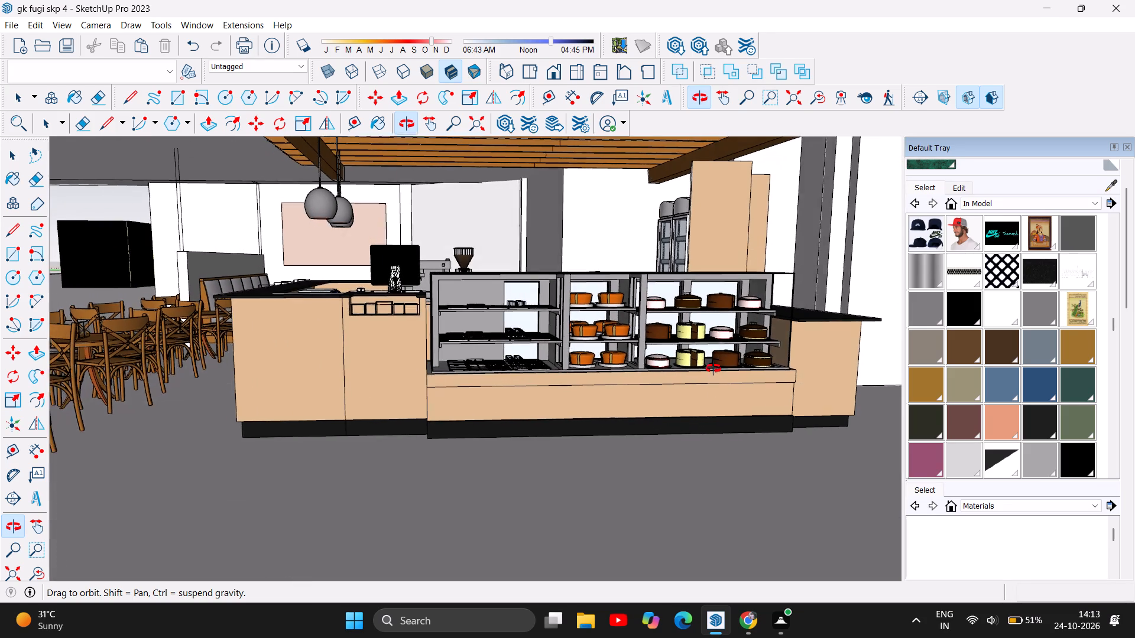
drag(714, 369, 699, 369)
click(699, 369)
scroll(699, 369, up, 2)
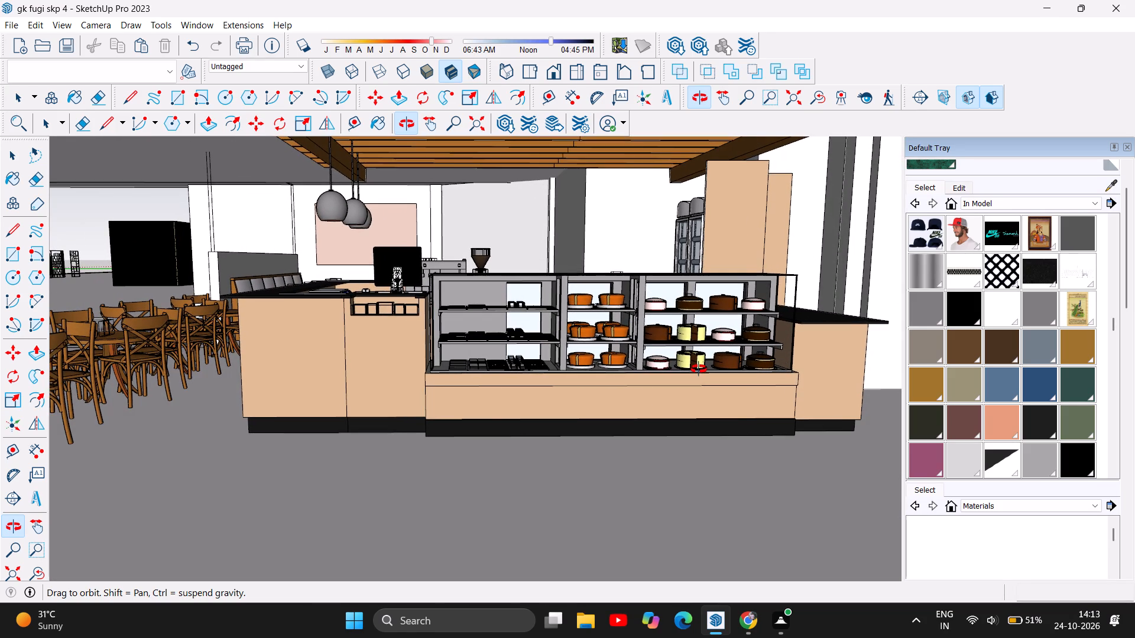
scroll(699, 369, up, 2)
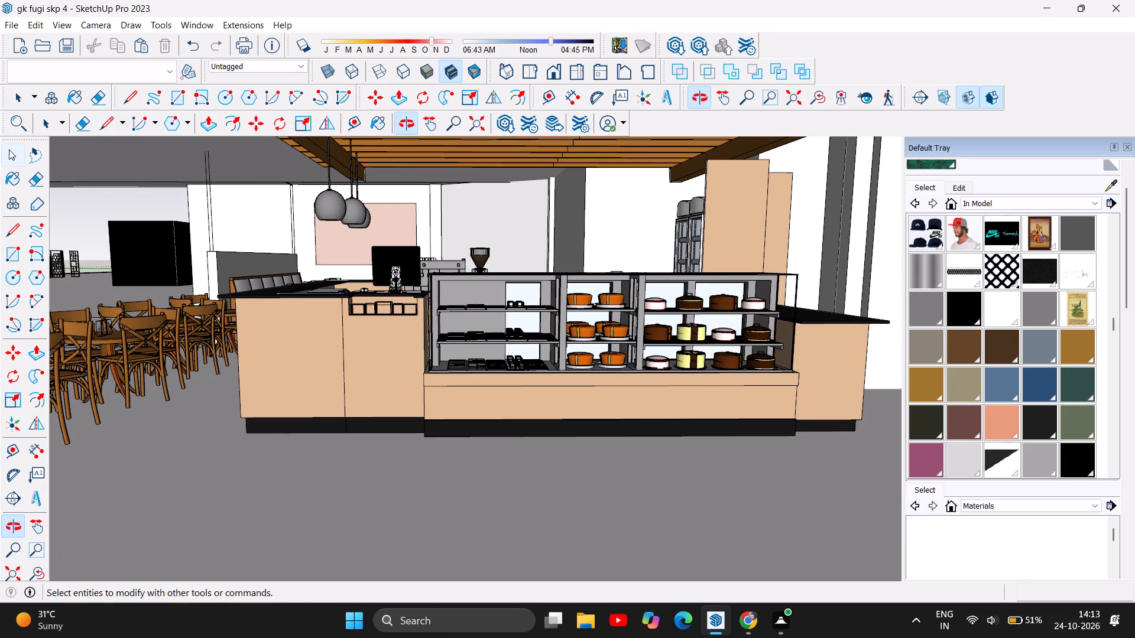
Open the imported café model component for editing.
click(9, 149)
click(406, 393)
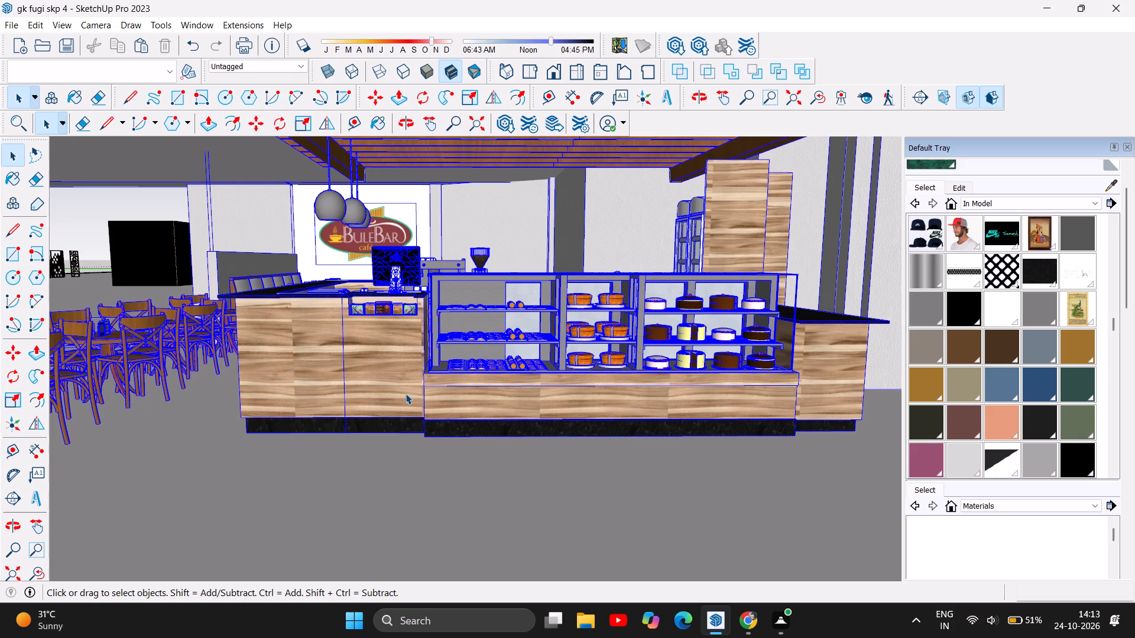
right_click(406, 393)
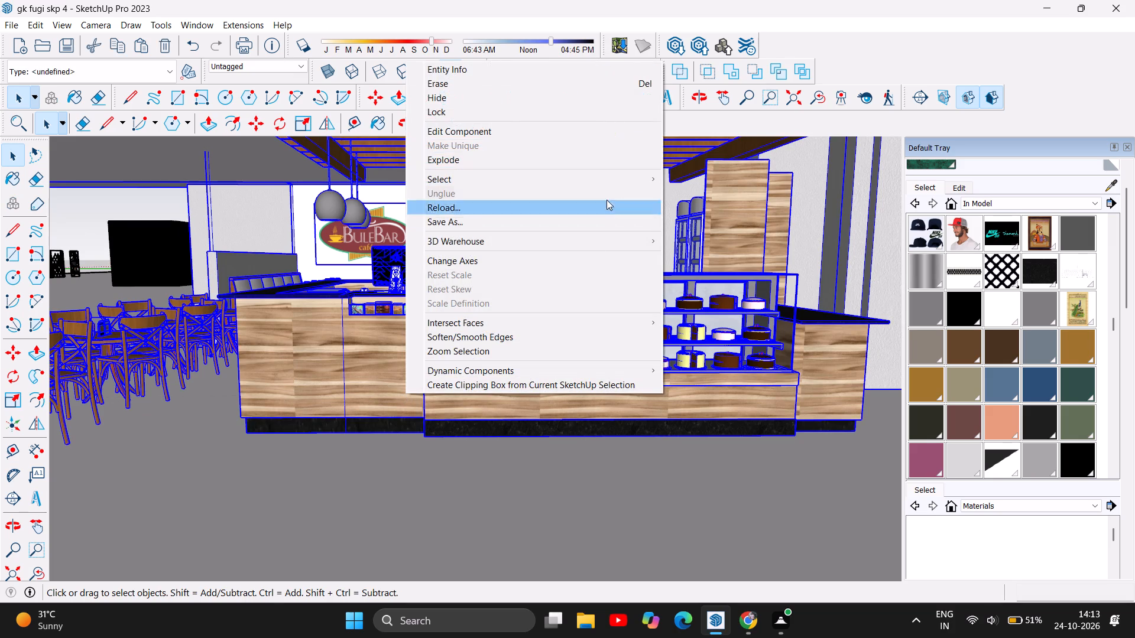
click(498, 125)
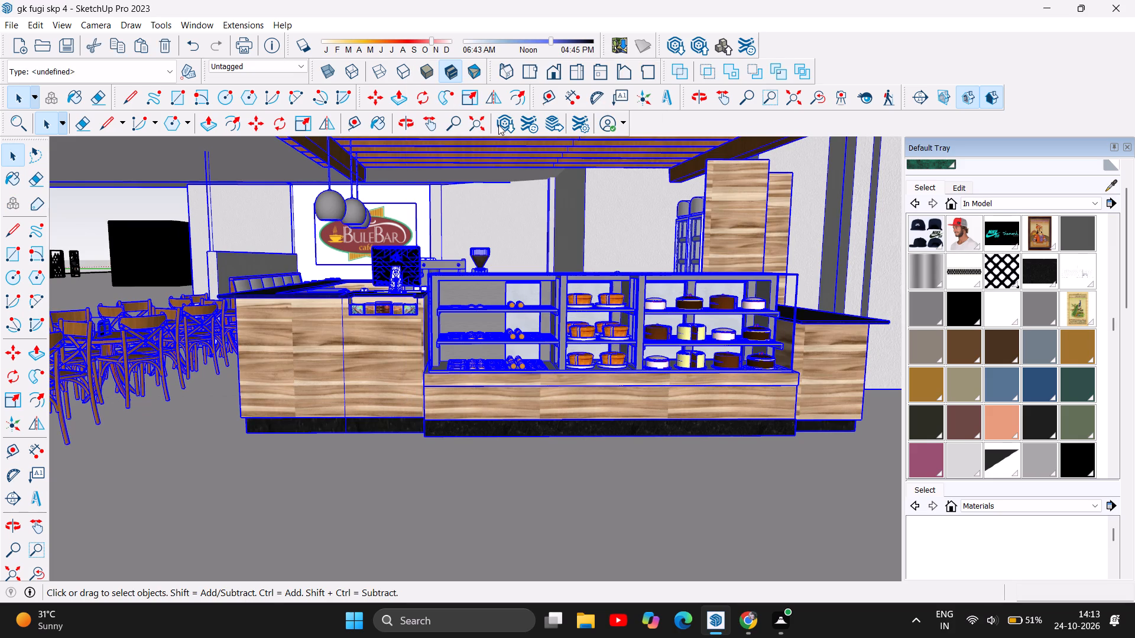
Explode the group holding the café's walls and front glass inside the open component.
click(438, 381)
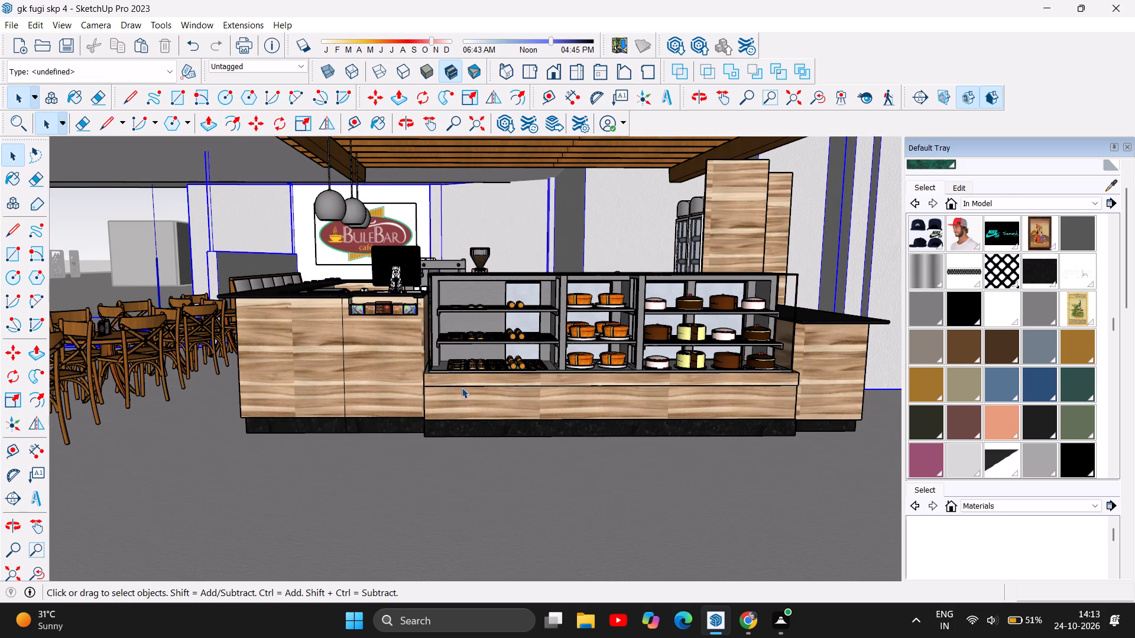
click(359, 370)
drag(390, 386, 385, 402)
drag(393, 438, 406, 460)
click(507, 363)
click(561, 427)
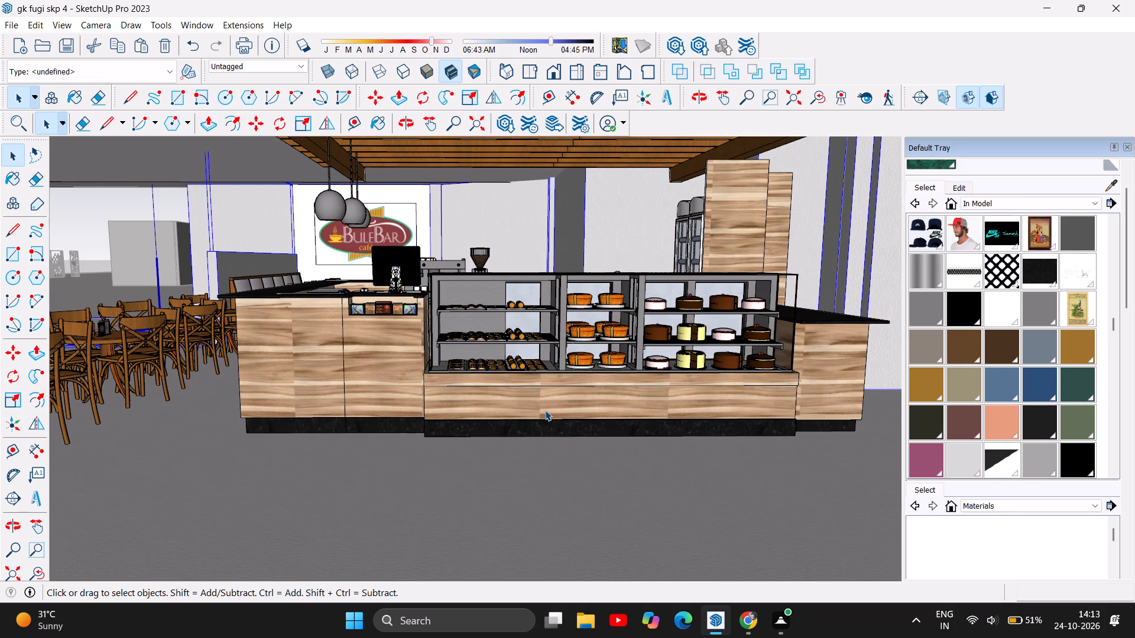
right_click(545, 410)
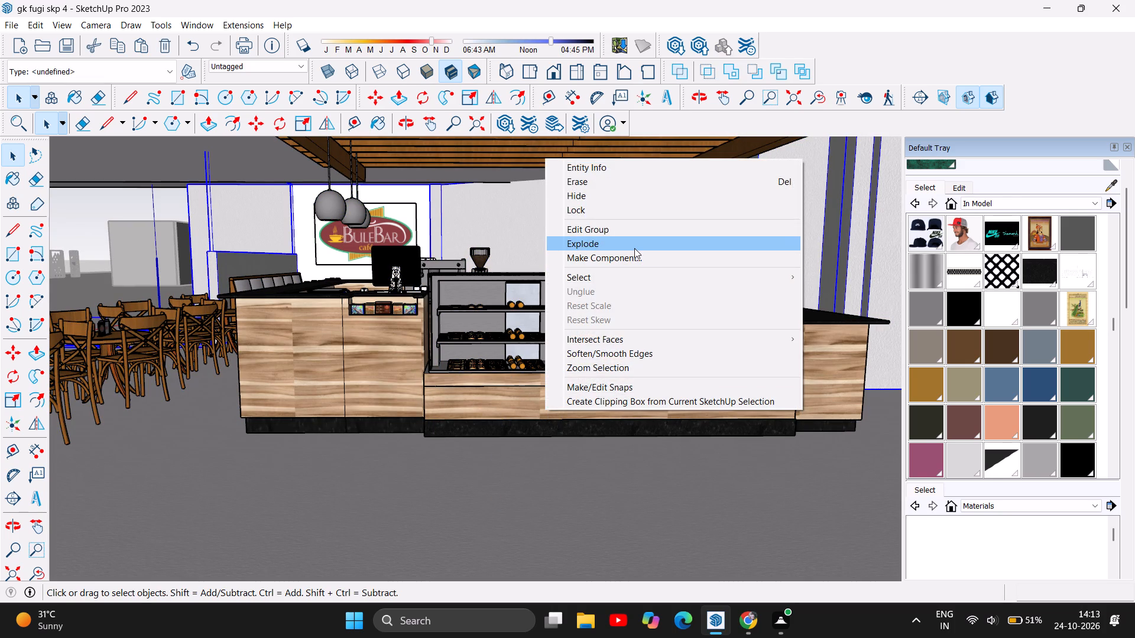
click(634, 248)
click(480, 393)
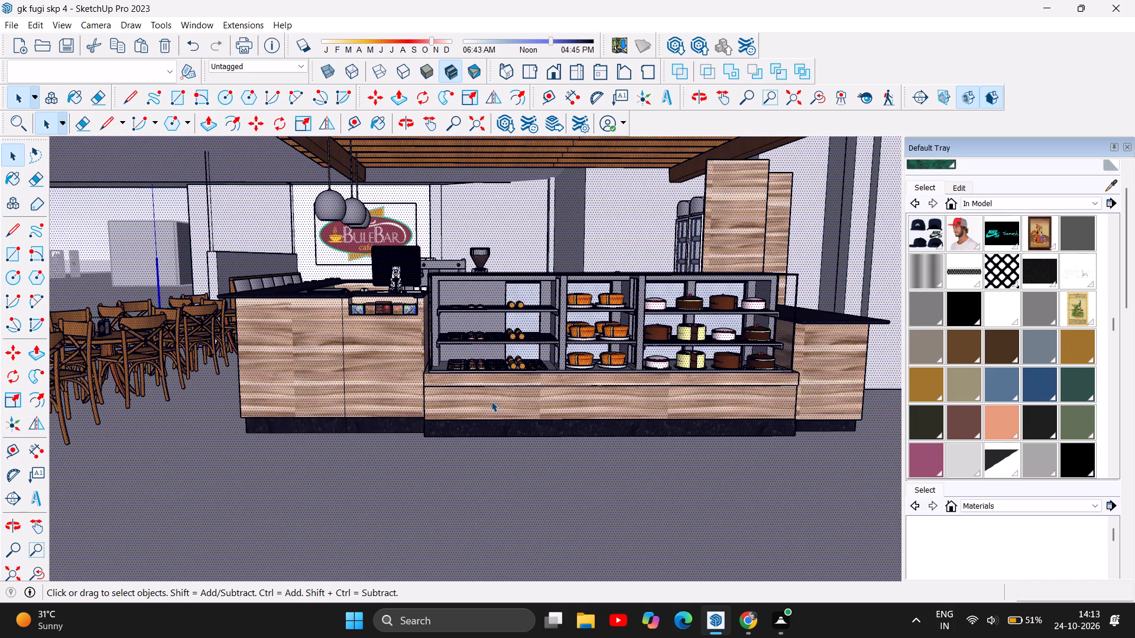
right_click(492, 402)
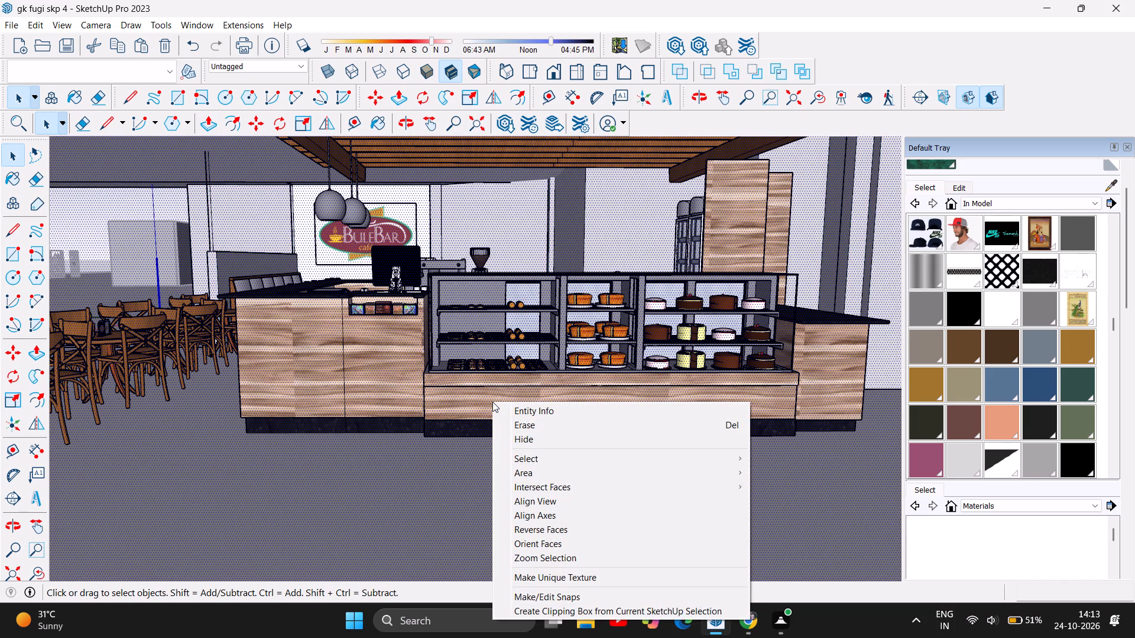
click(492, 402)
Close the café component and return to the whole model.
scroll(474, 379, down, 6)
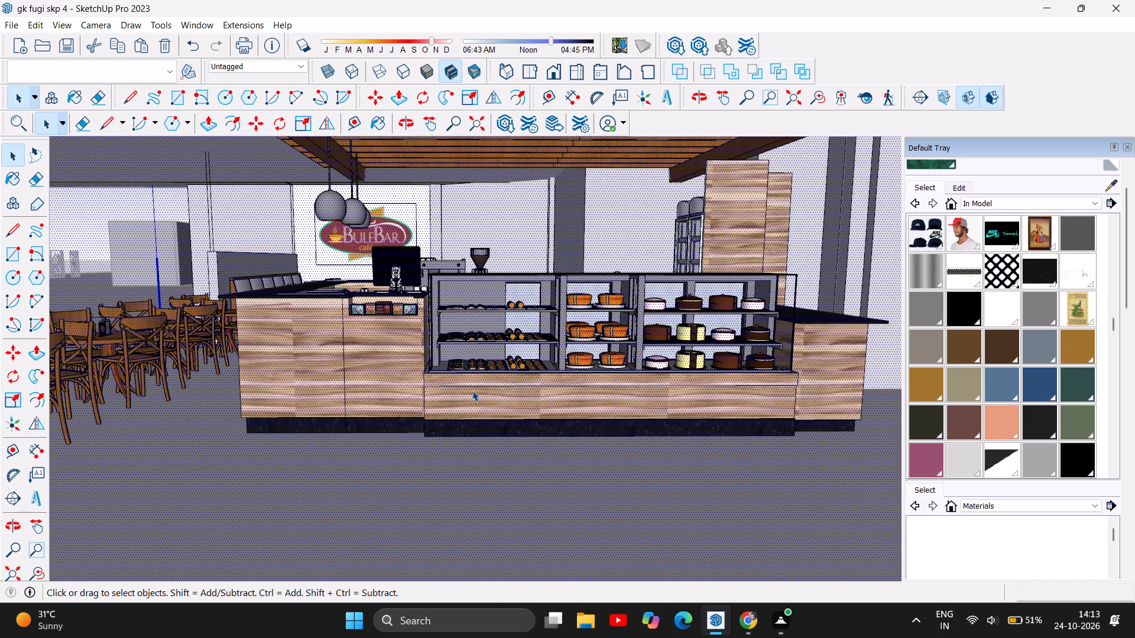
scroll(472, 390, down, 8)
click(500, 392)
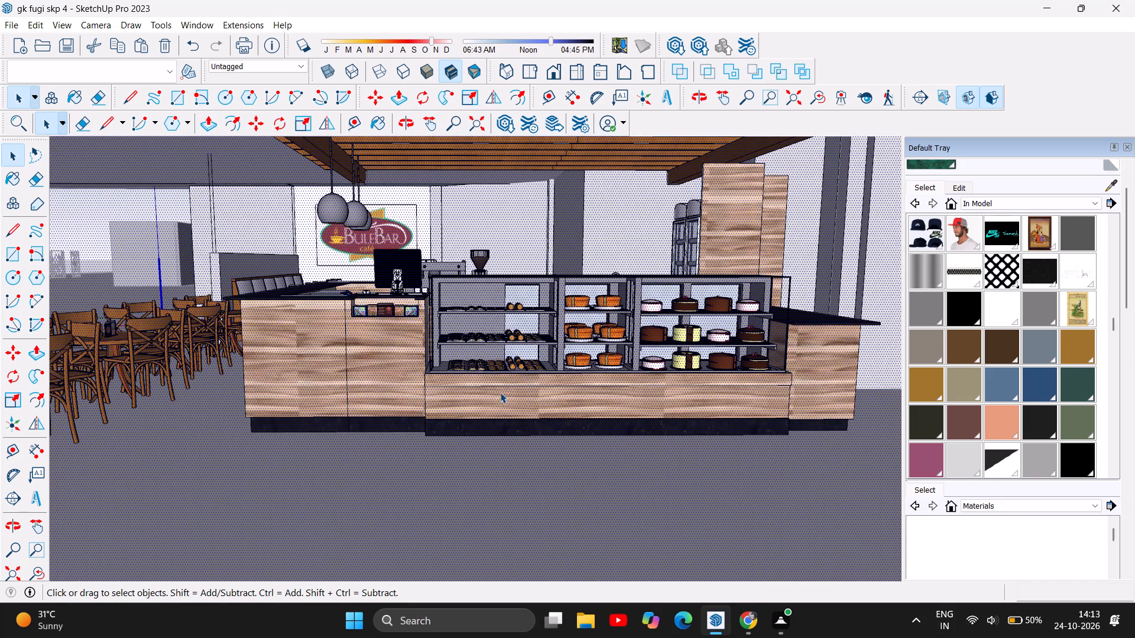
scroll(500, 392, down, 17)
scroll(500, 392, down, 12)
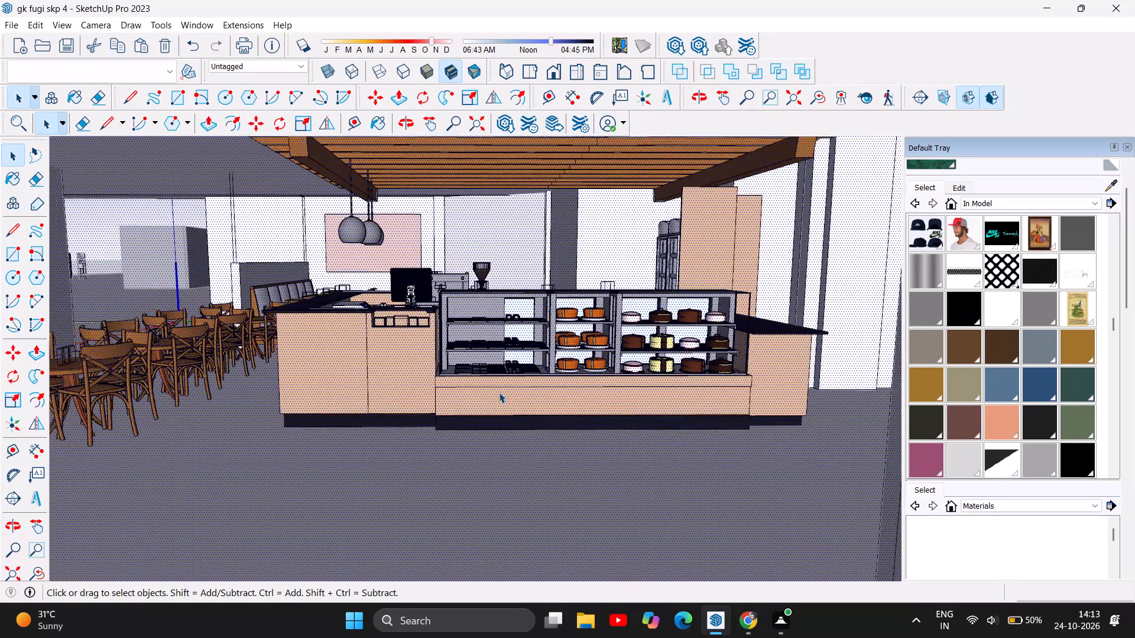
scroll(498, 392, down, 18)
scroll(497, 393, down, 6)
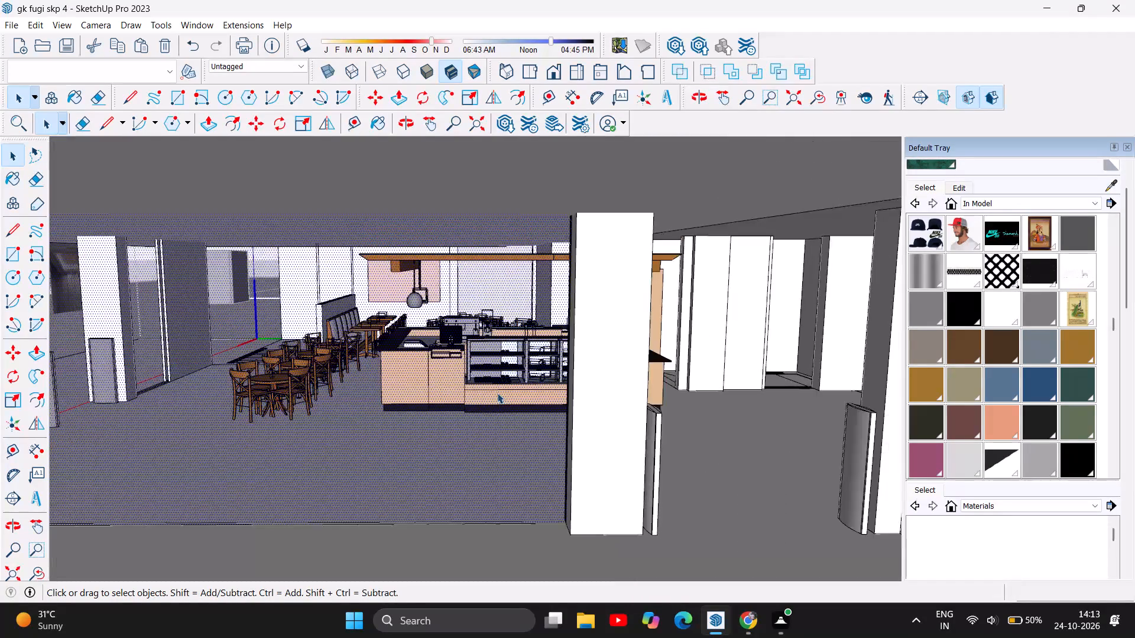
scroll(497, 393, down, 12)
click(647, 192)
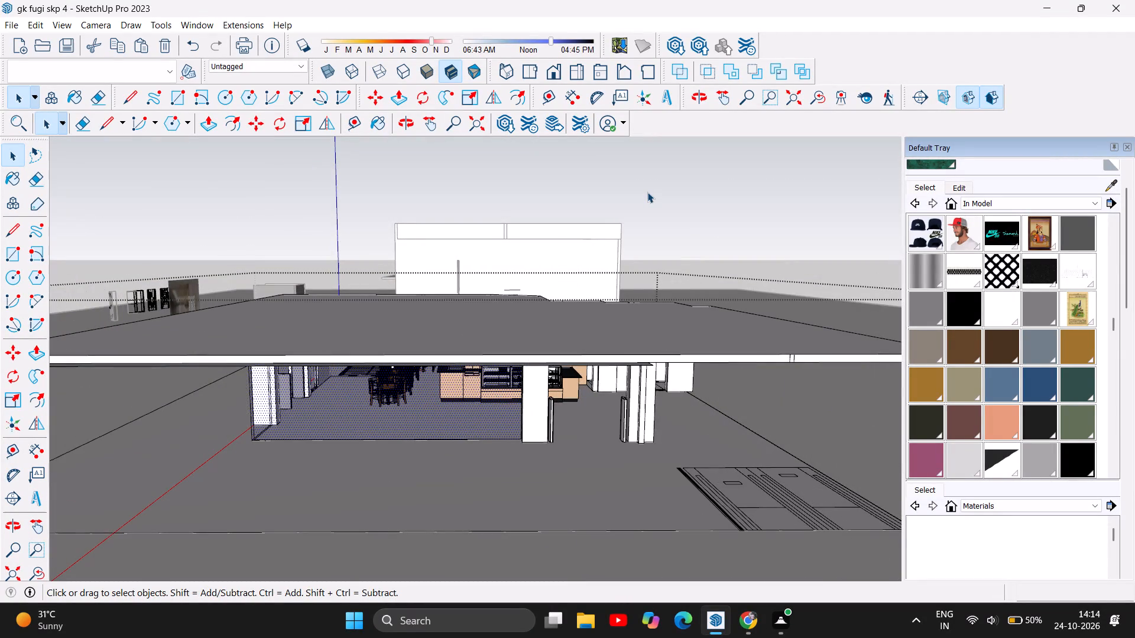
Reopen the café component for editing from in front of the bakery display counter.
scroll(638, 376, up, 15)
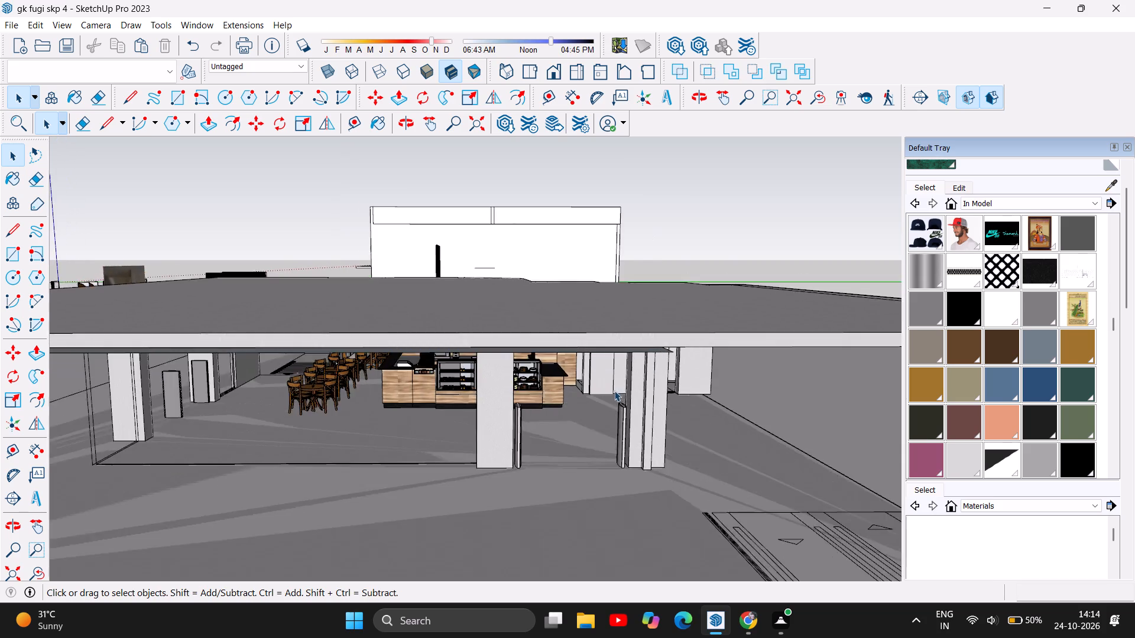
scroll(594, 393, up, 6)
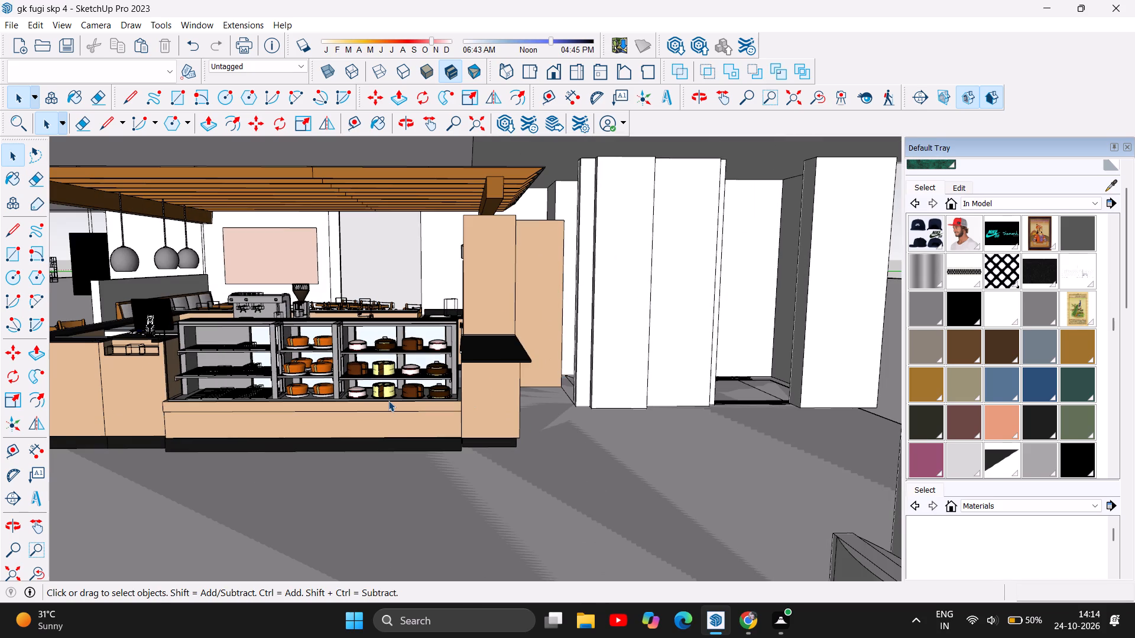
click(388, 401)
right_click(384, 408)
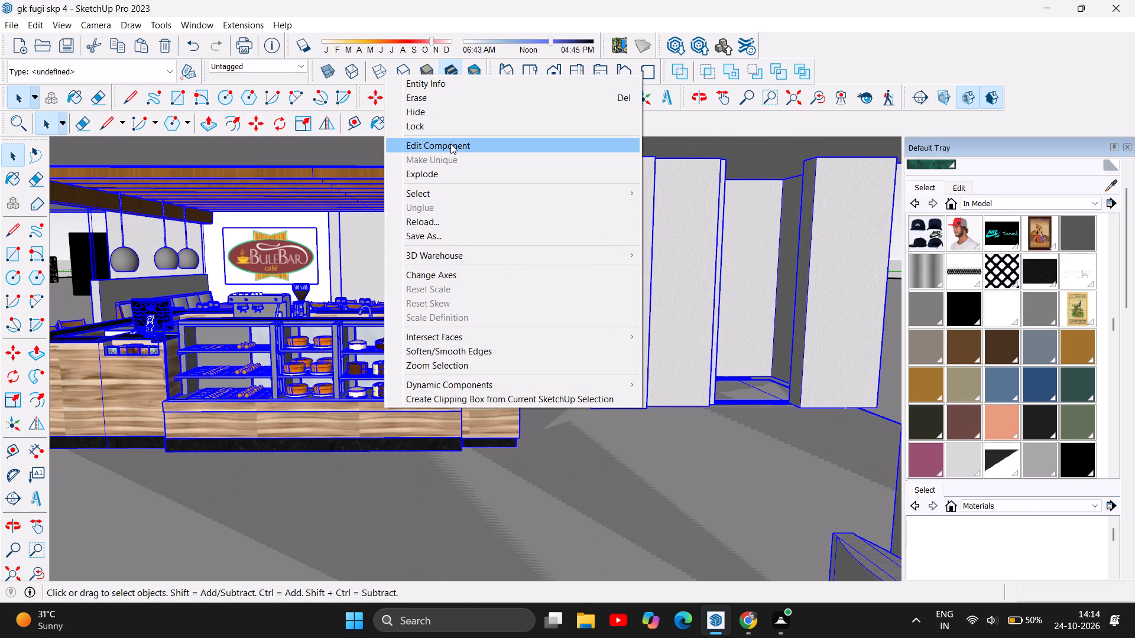
click(450, 143)
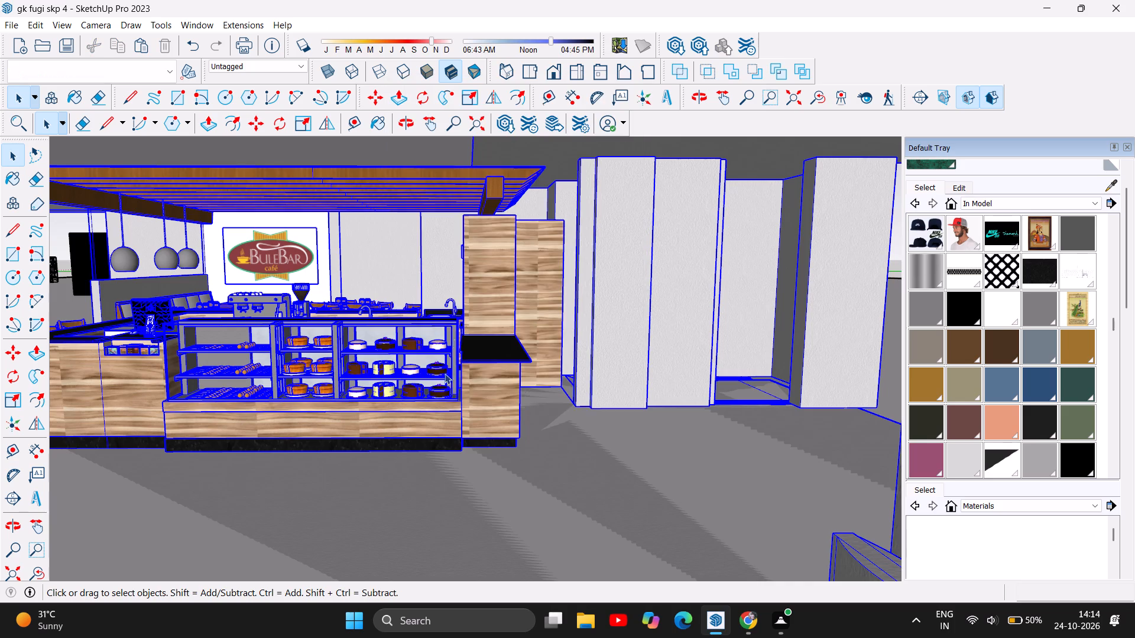
Copy the complete bakery display counter, including its shelves, cakes and wooden base.
click(443, 401)
right_click(426, 395)
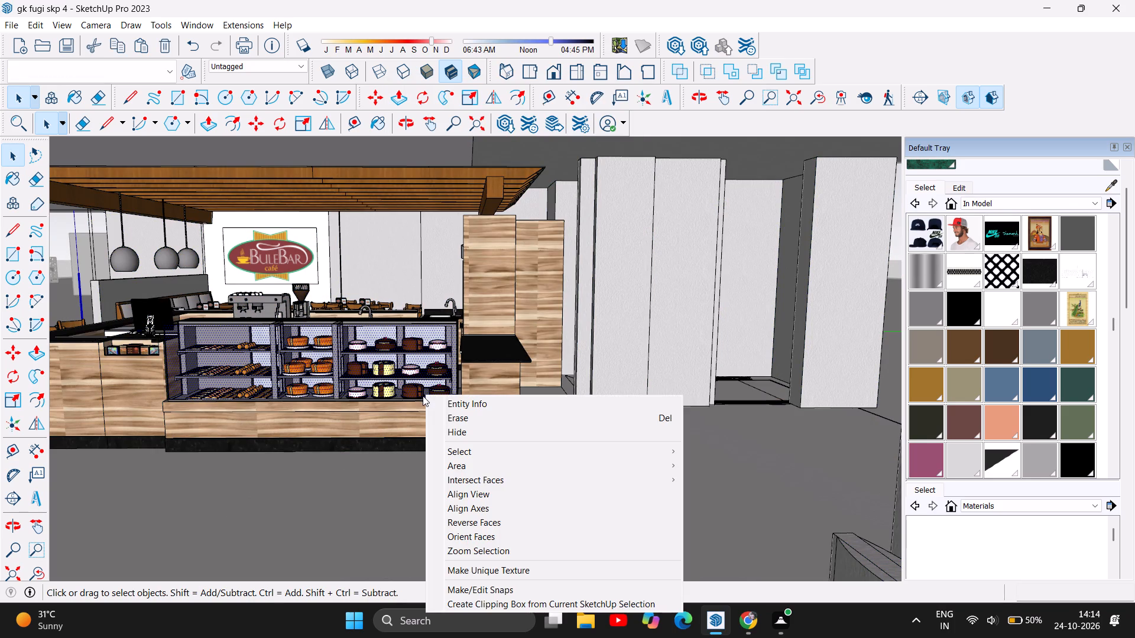
click(374, 393)
click(359, 395)
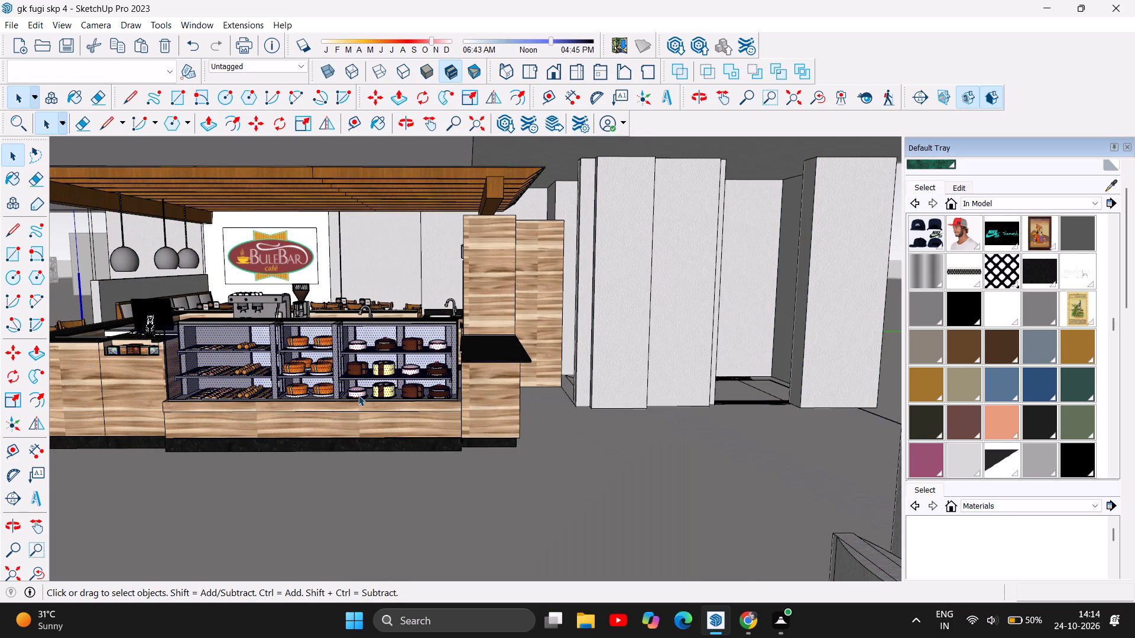
click(341, 424)
click(308, 427)
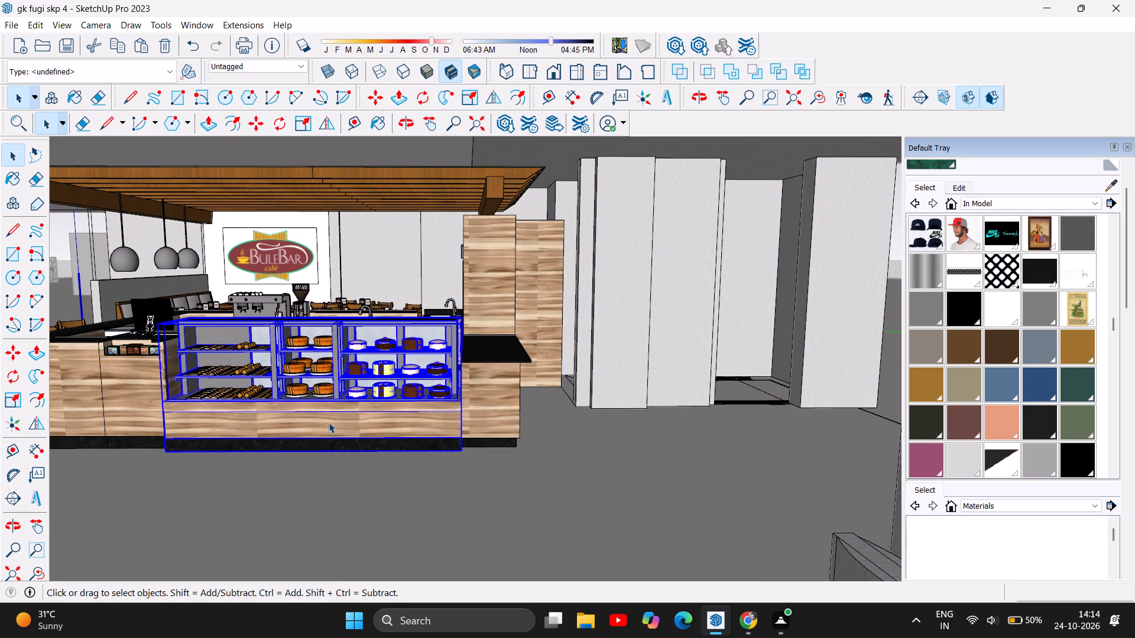
scroll(288, 419, up, 6)
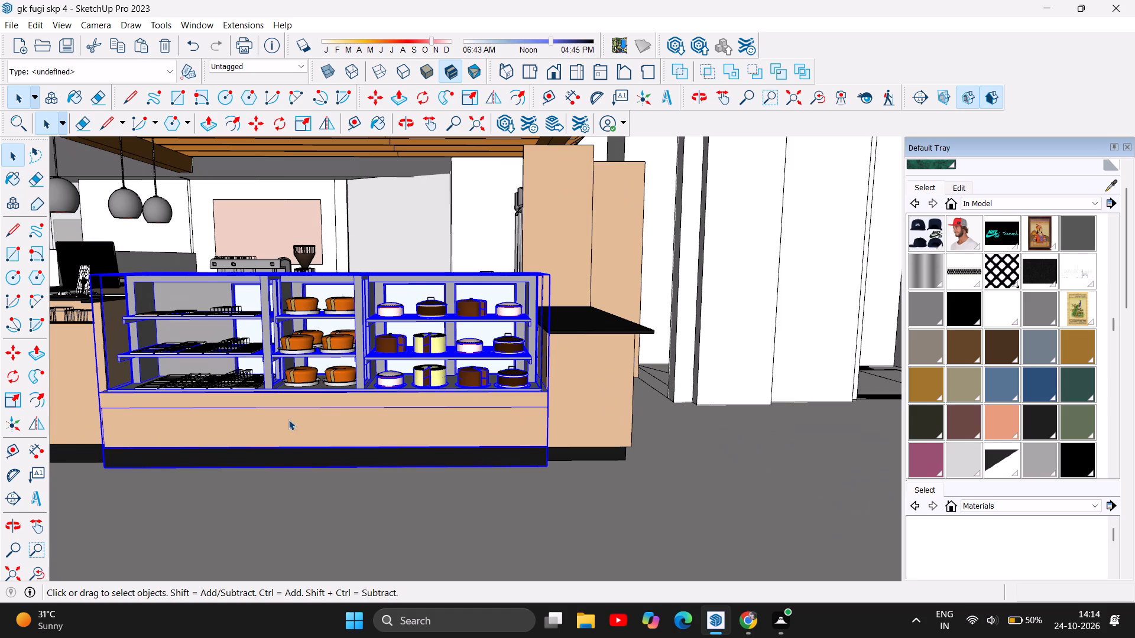
click(608, 411)
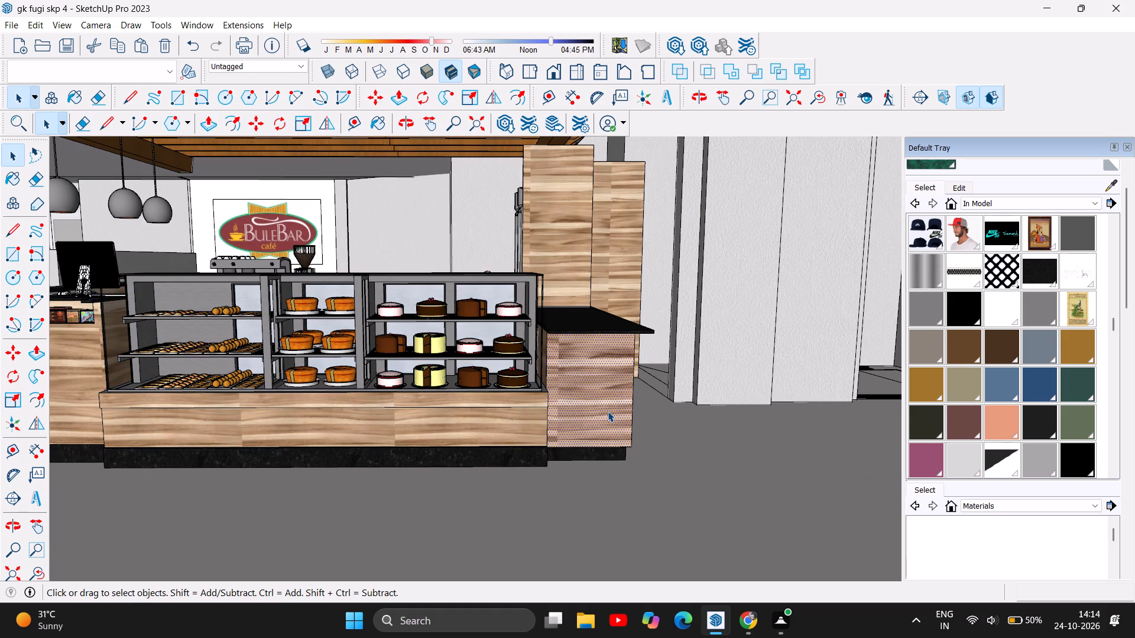
click(499, 382)
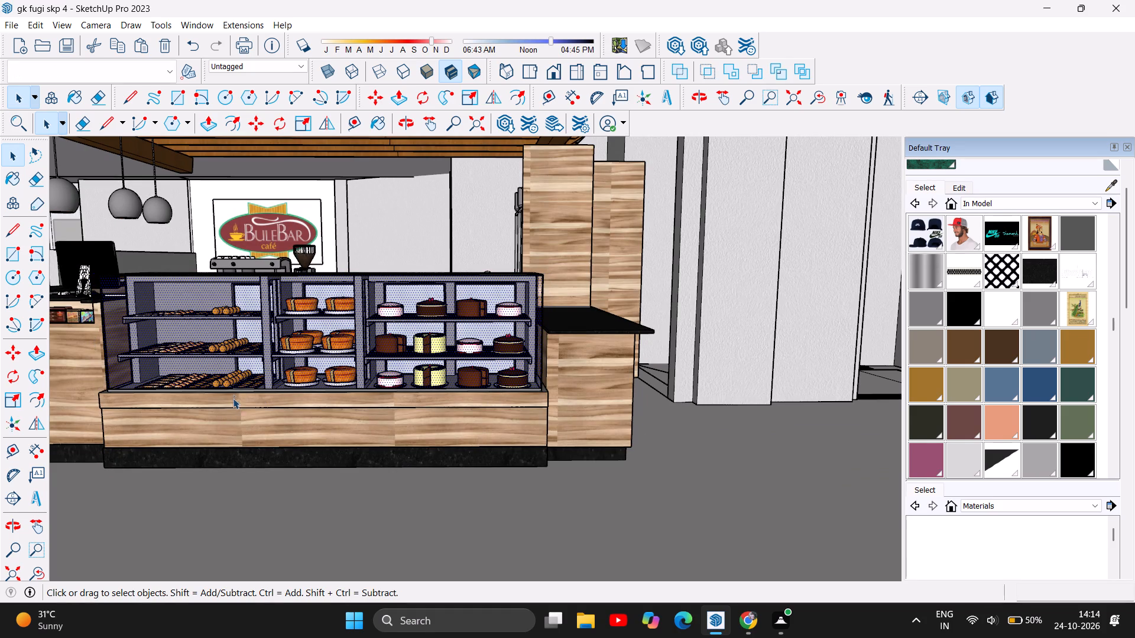
click(251, 422)
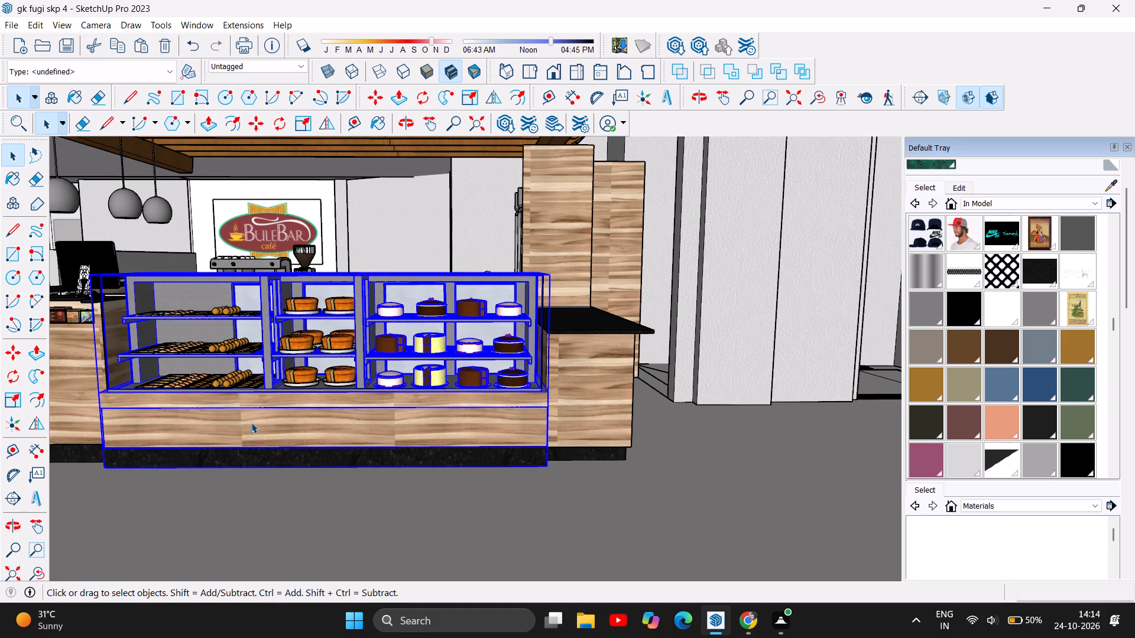
key(ctrl+c)
Paste the copied display counter onto the open ground away from the café, near the loose objects, and close the component.
key(ctrl+v)
scroll(659, 438, down, 4)
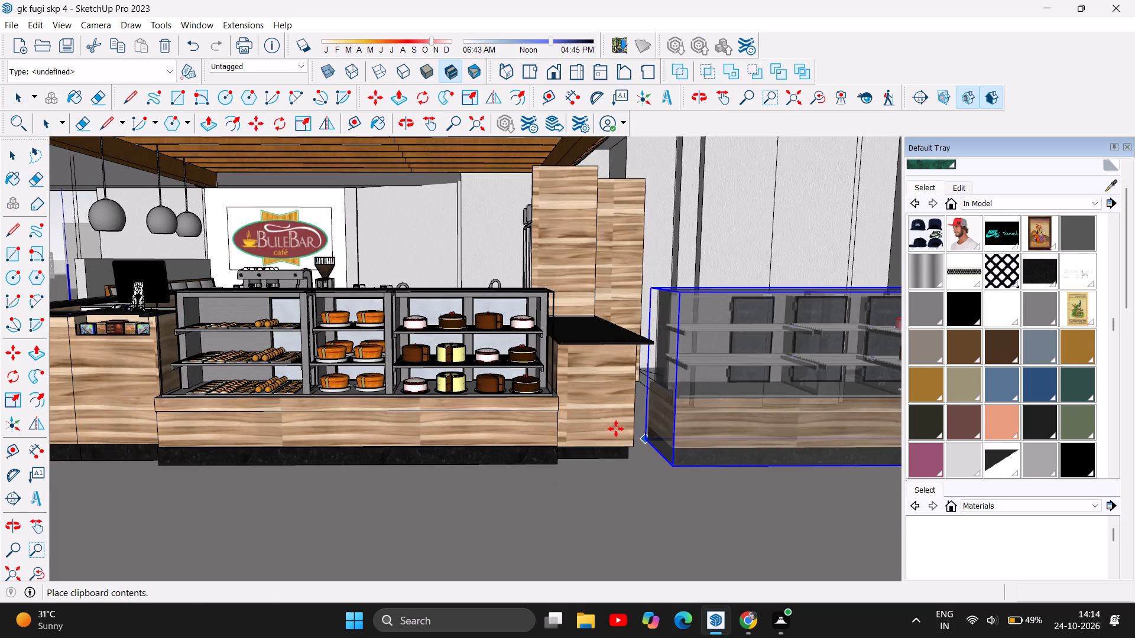
scroll(616, 429, down, 8)
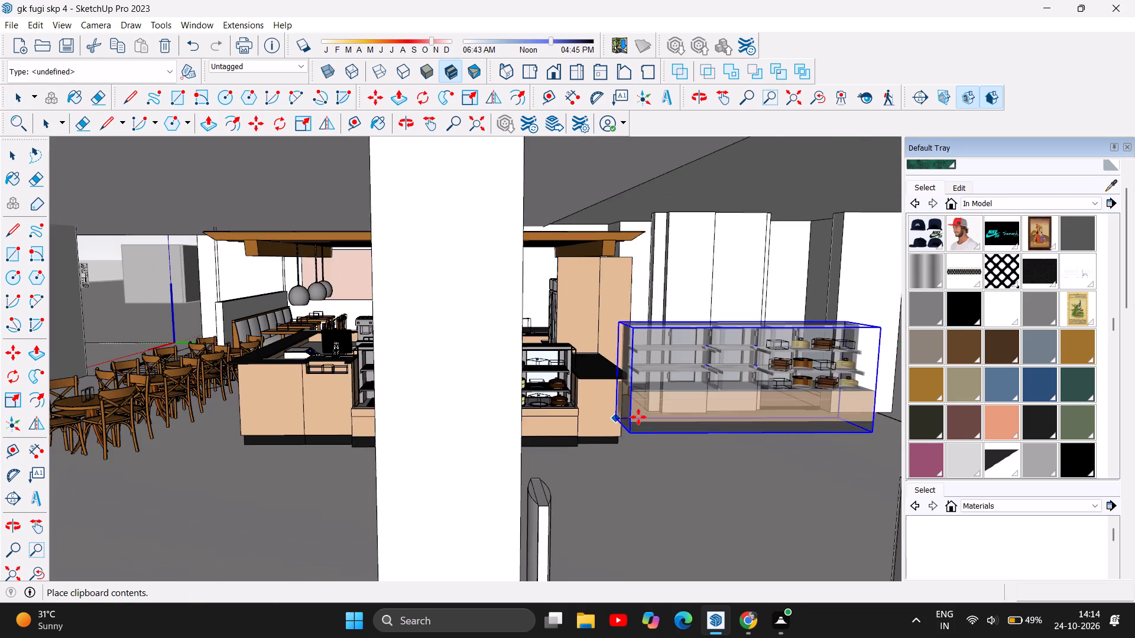
scroll(646, 414, down, 10)
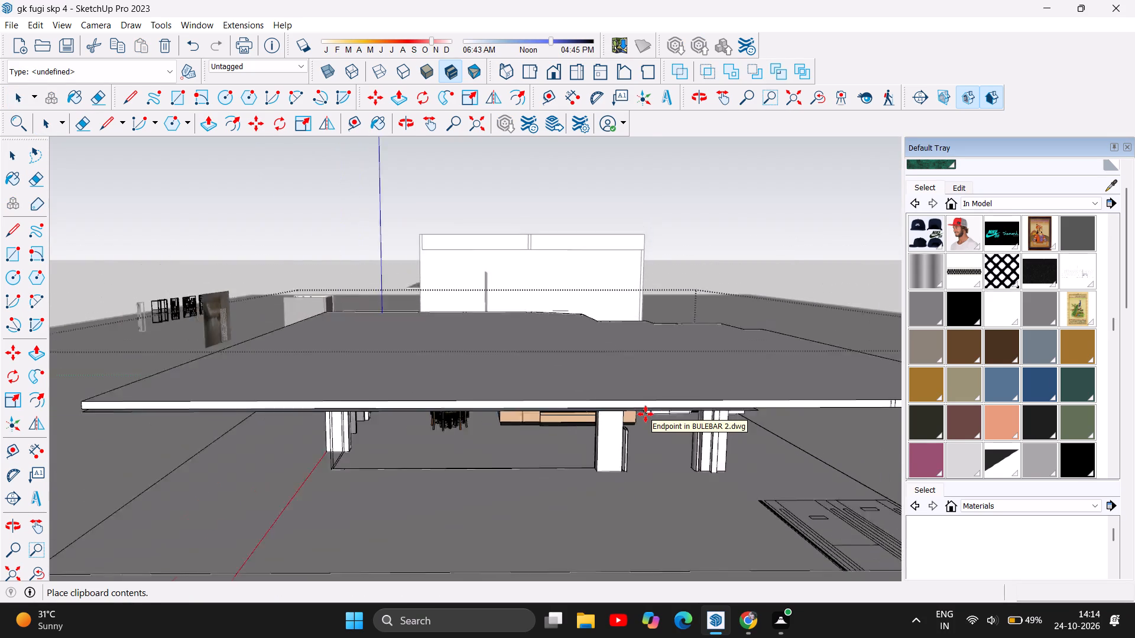
scroll(646, 414, down, 13)
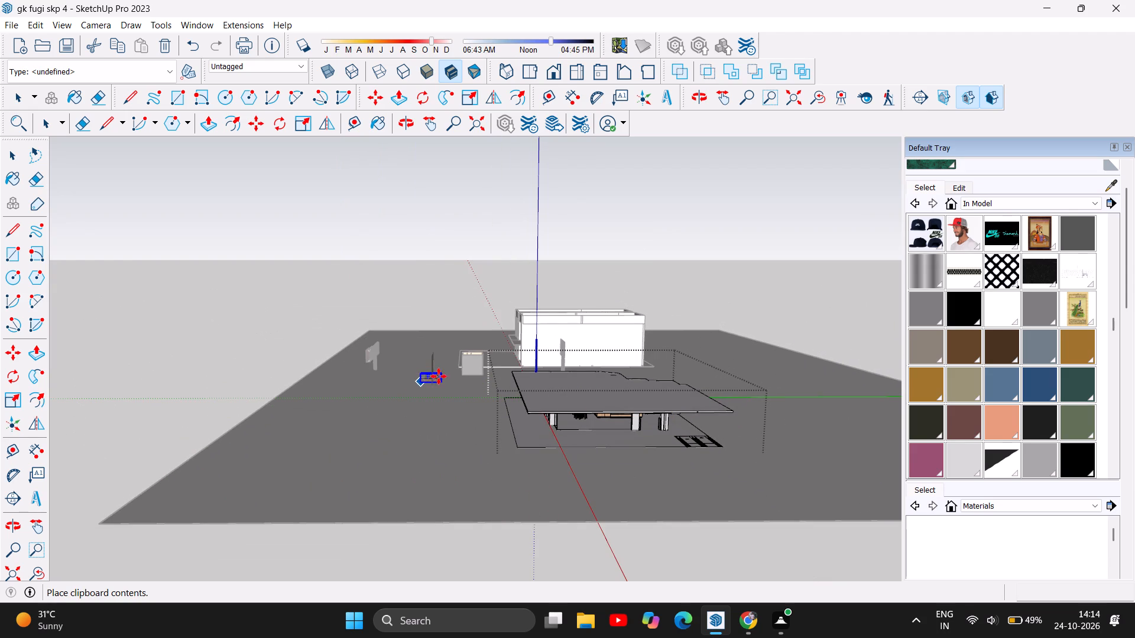
click(443, 344)
scroll(672, 416, up, 1)
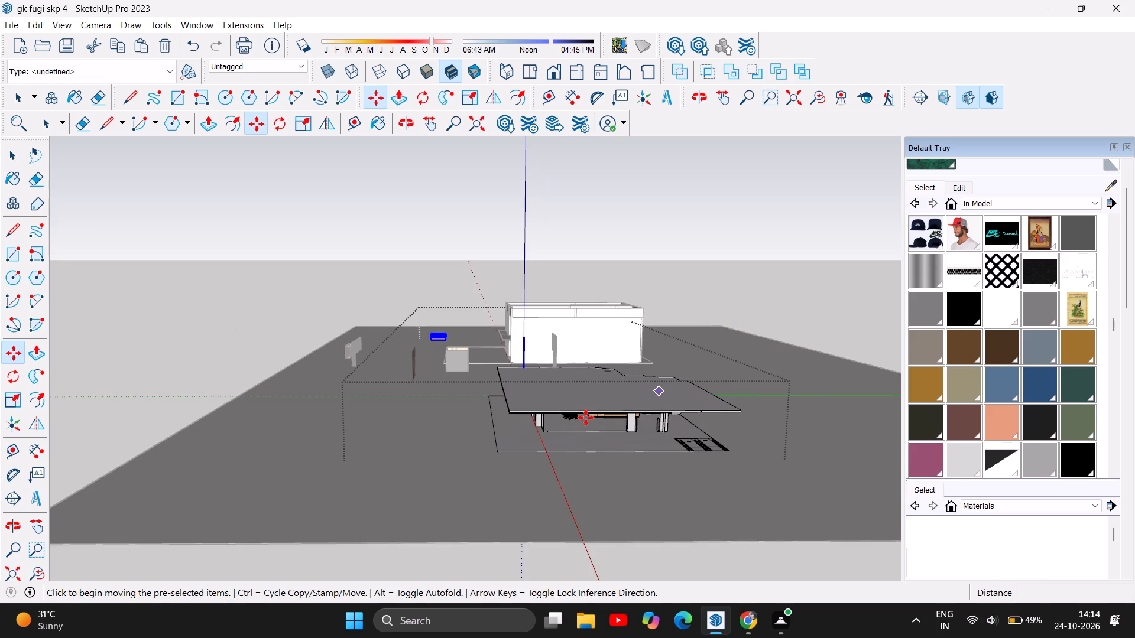
click(11, 159)
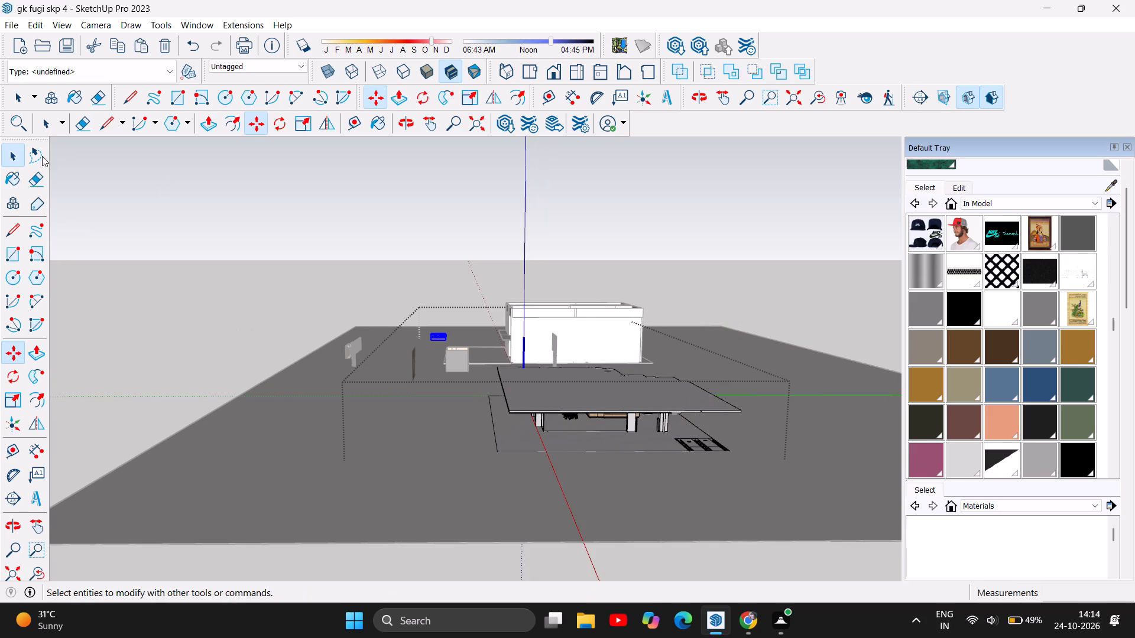
click(237, 161)
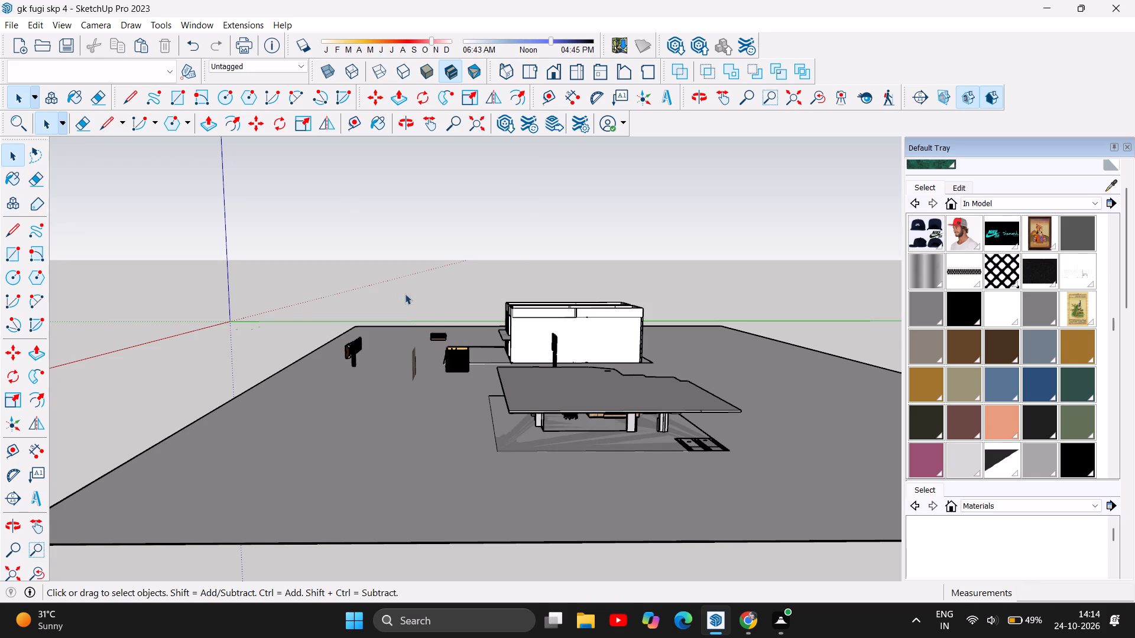
Examine the pasted display counter up close, covering its shelves, cakes, front face and base.
scroll(427, 306, up, 10)
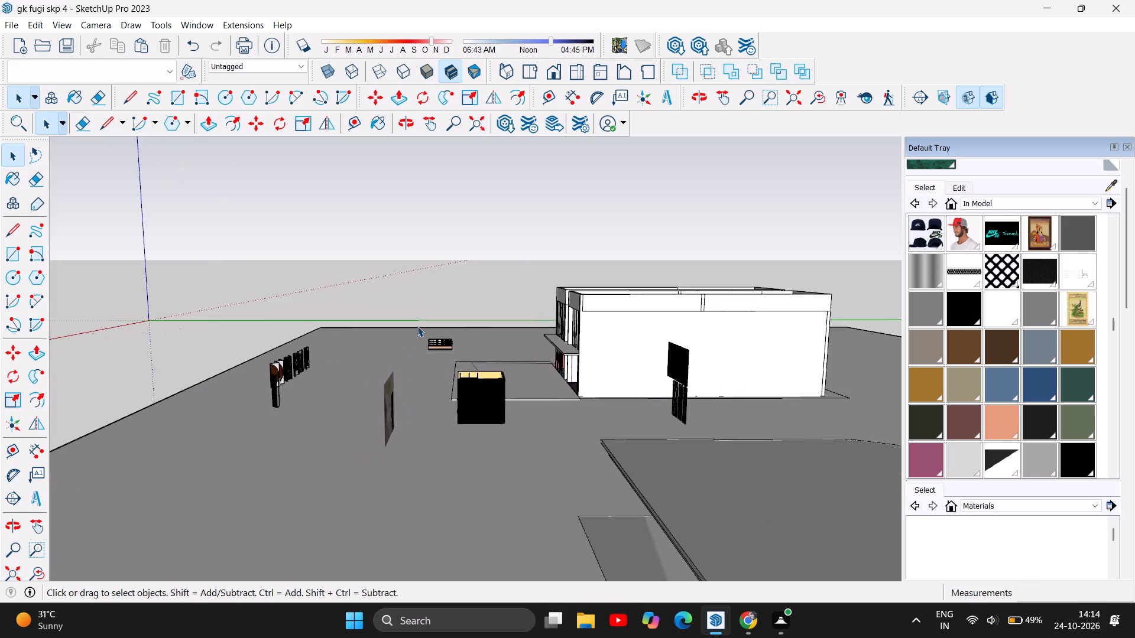
scroll(416, 325, up, 7)
scroll(488, 375, up, 6)
scroll(360, 369, up, 2)
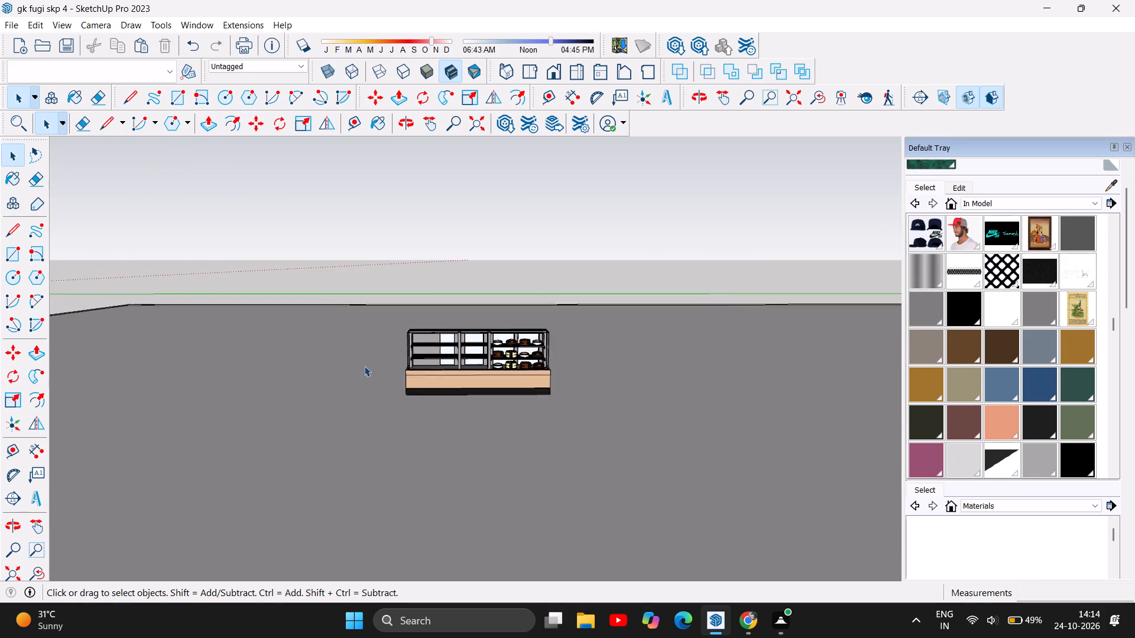
scroll(364, 366, up, 3)
scroll(570, 393, up, 4)
scroll(608, 288, up, 4)
scroll(573, 450, up, 6)
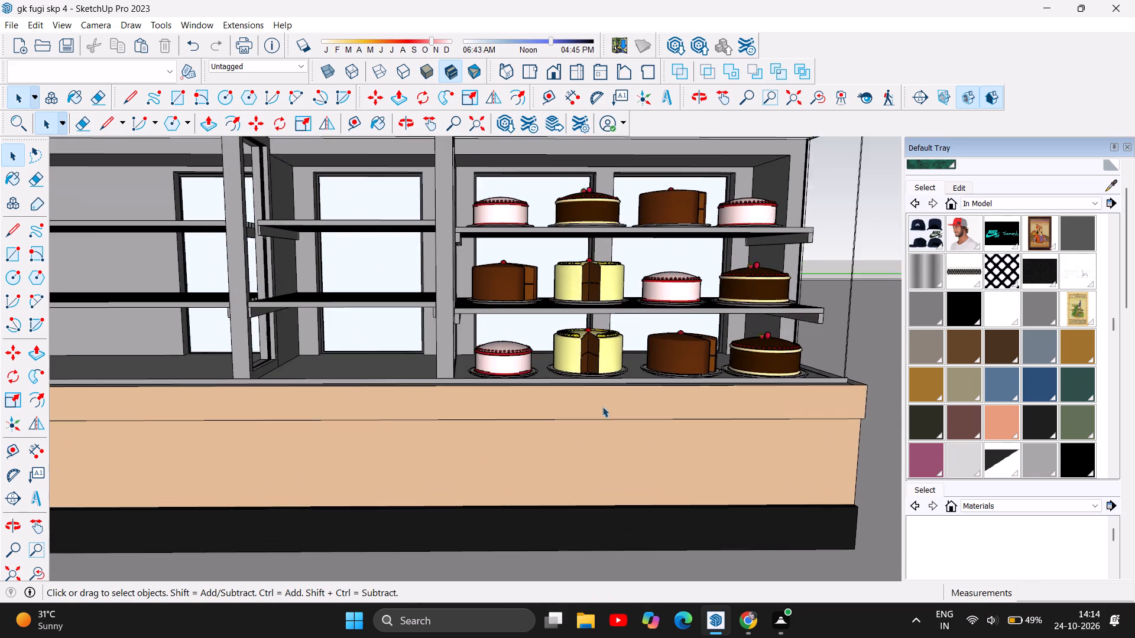
scroll(606, 323, up, 4)
scroll(606, 323, down, 1)
scroll(559, 364, down, 10)
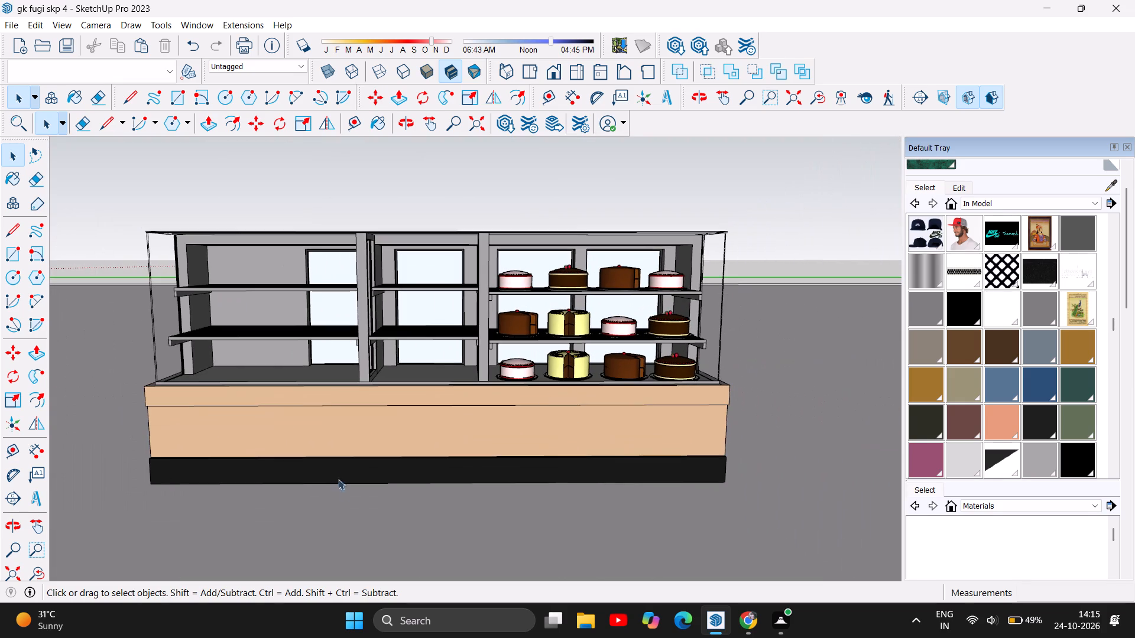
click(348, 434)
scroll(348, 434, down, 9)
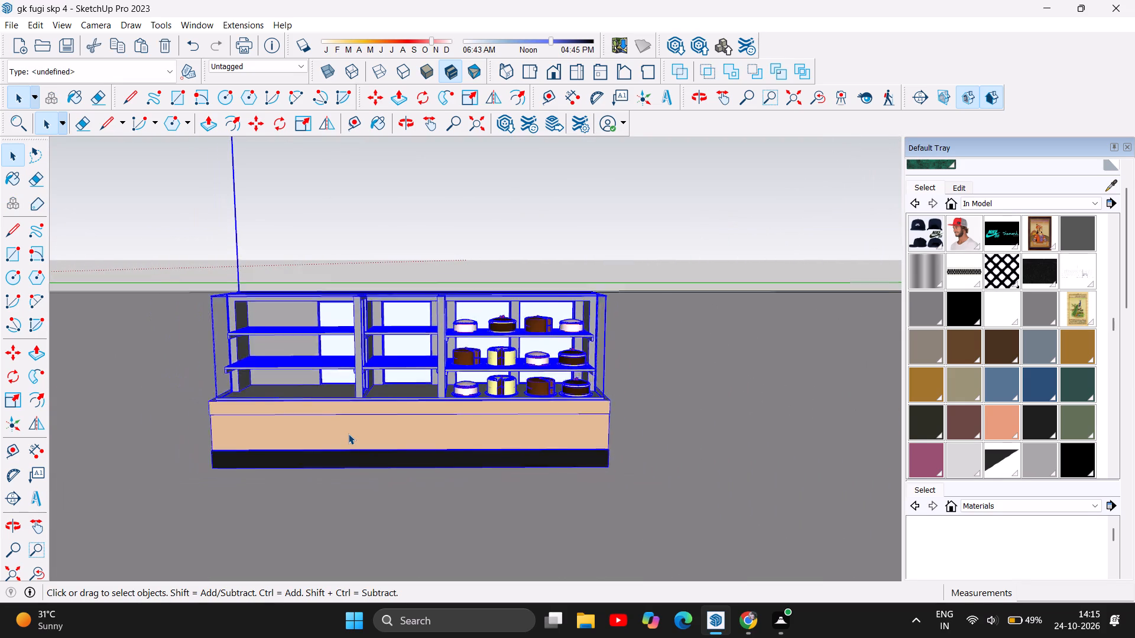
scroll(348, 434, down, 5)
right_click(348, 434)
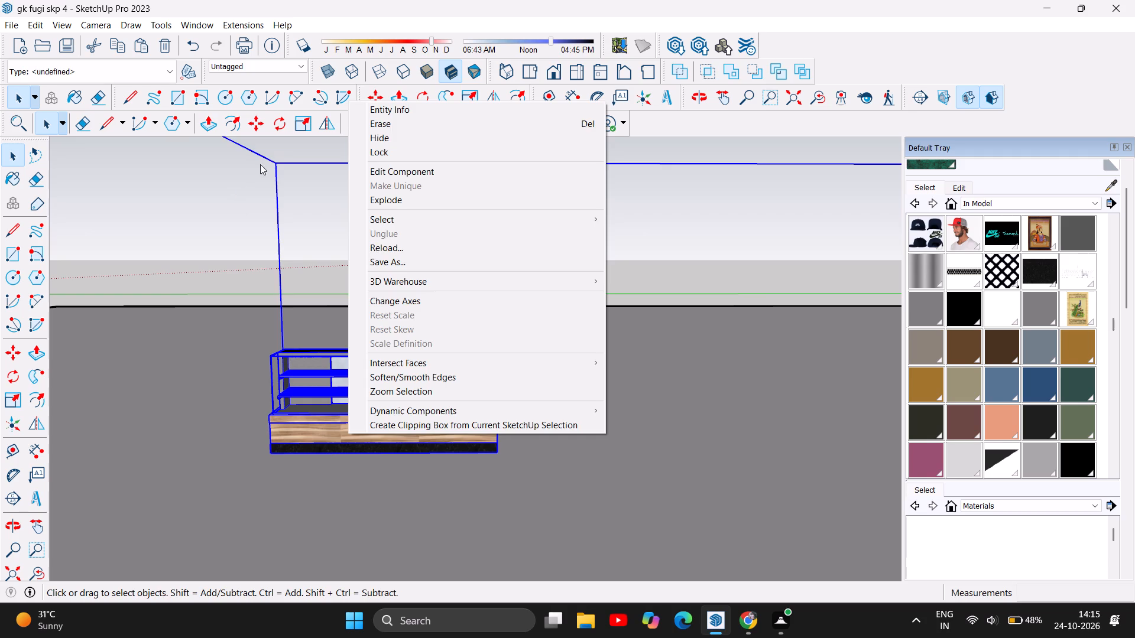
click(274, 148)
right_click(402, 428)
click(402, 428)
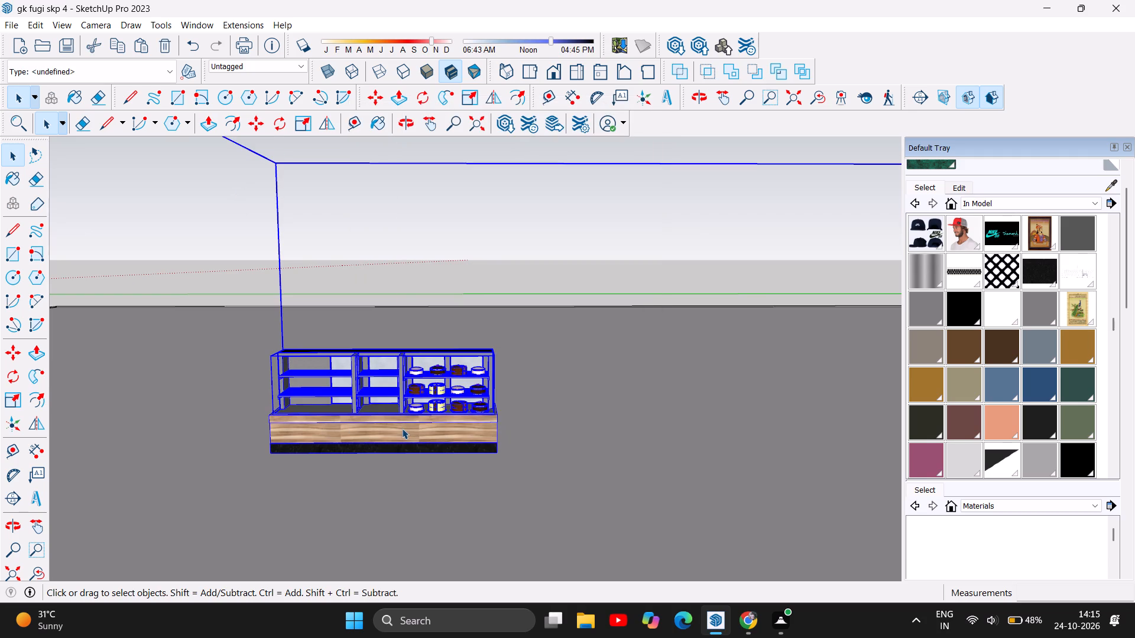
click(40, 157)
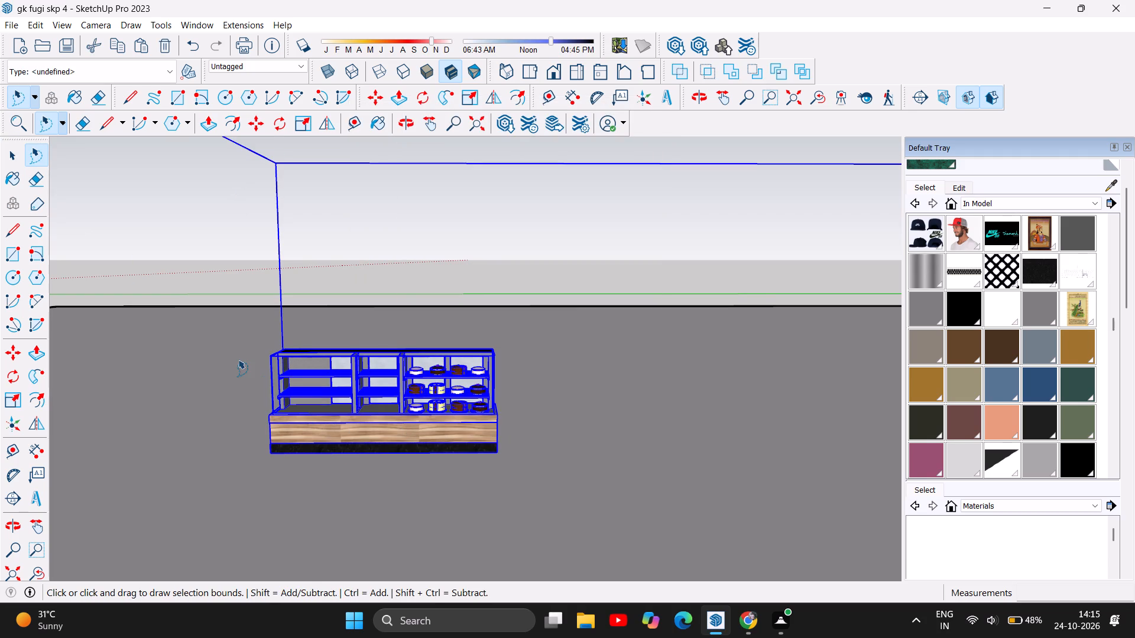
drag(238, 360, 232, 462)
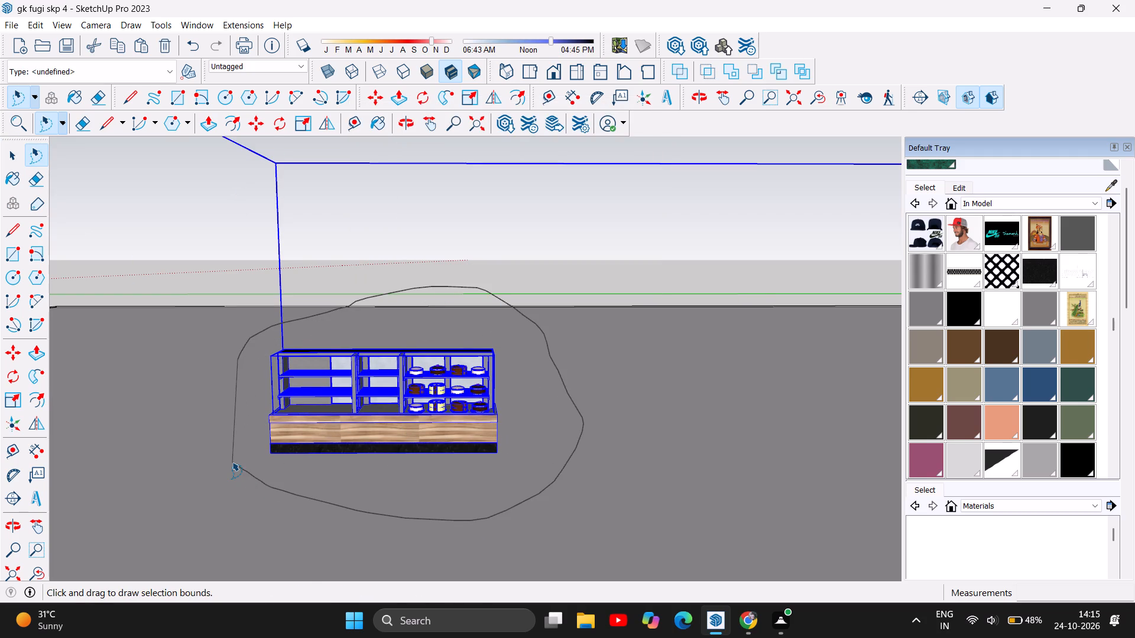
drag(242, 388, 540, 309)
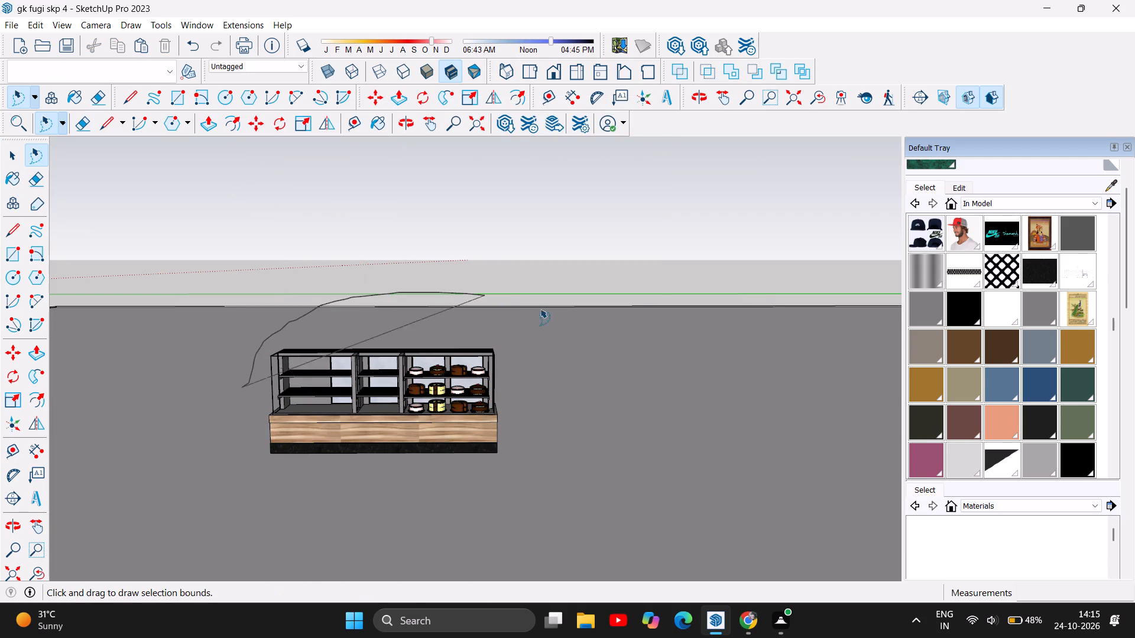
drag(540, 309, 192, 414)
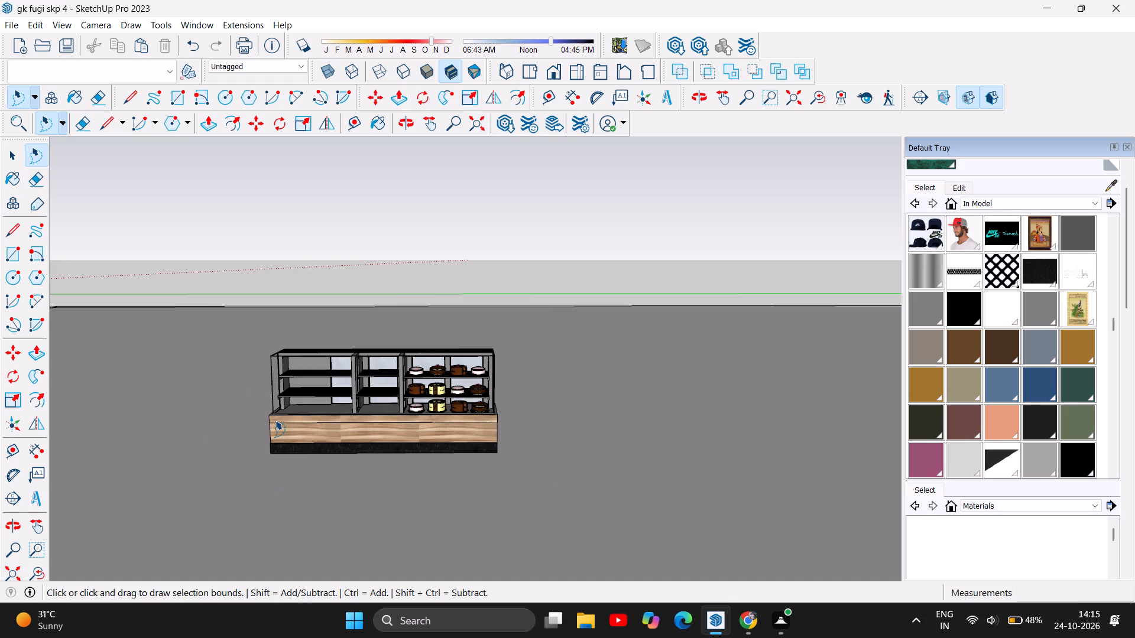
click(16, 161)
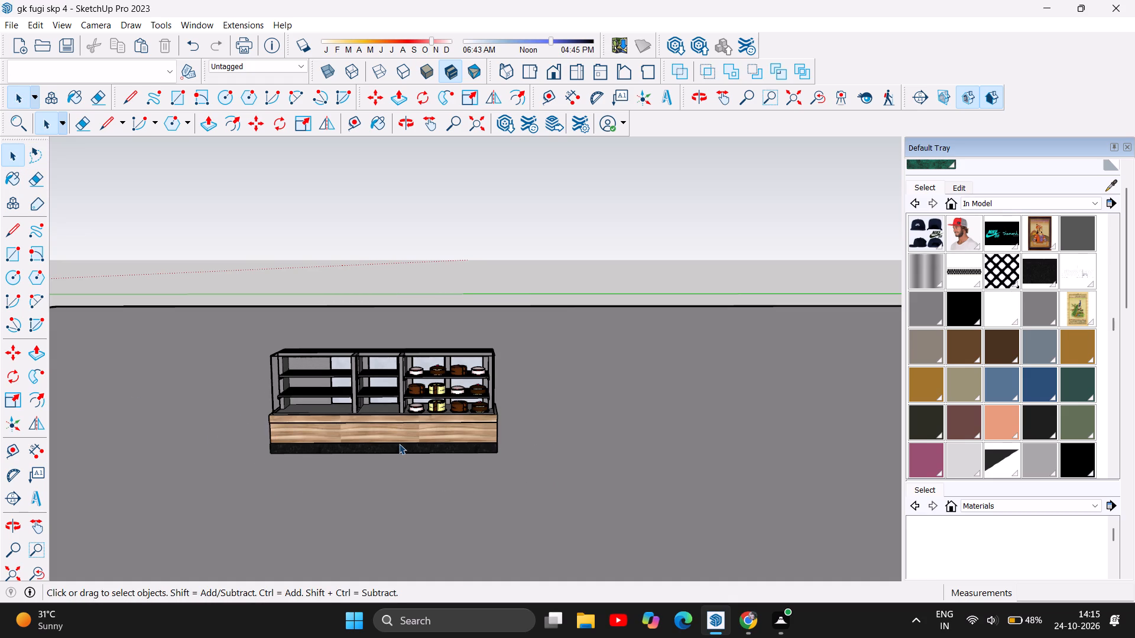
Explode the pasted bakery display counter's outer component.
scroll(399, 444, down, 2)
click(399, 442)
scroll(399, 442, down, 2)
right_click(387, 421)
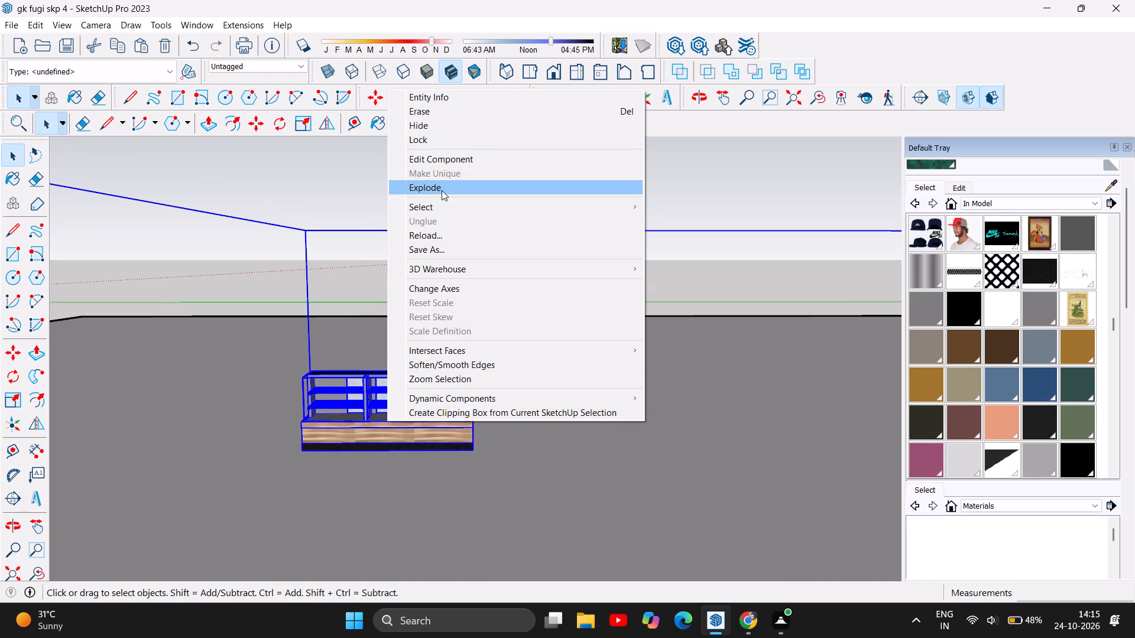
click(442, 190)
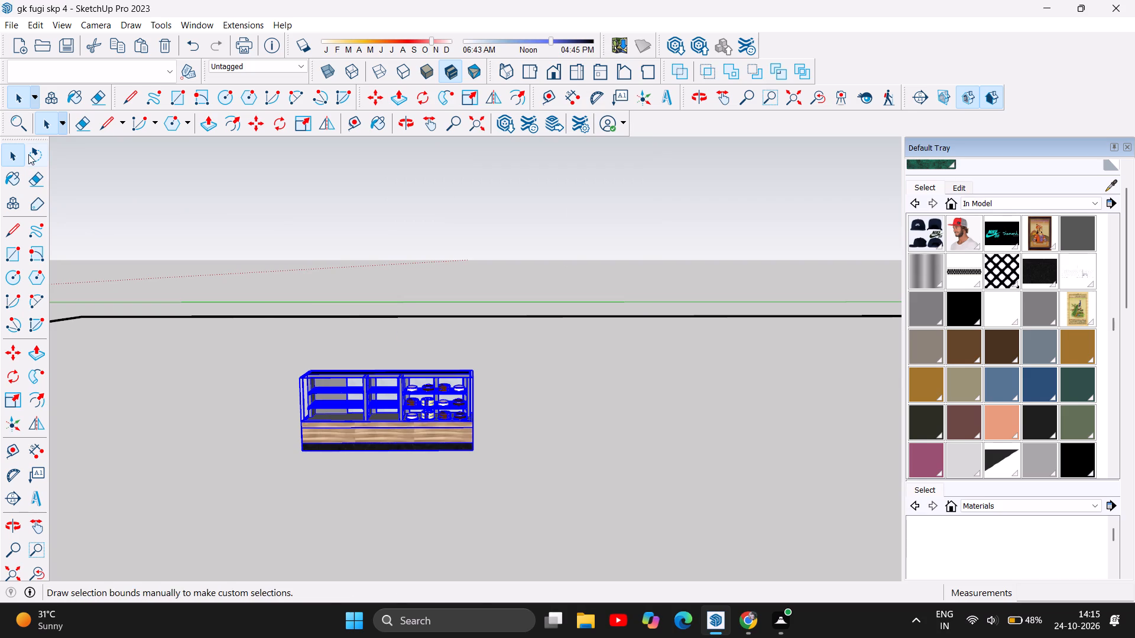
Select the whole display counter group with a freehand lasso and move it about 3' 10" across the open ground.
click(28, 154)
drag(286, 363, 570, 386)
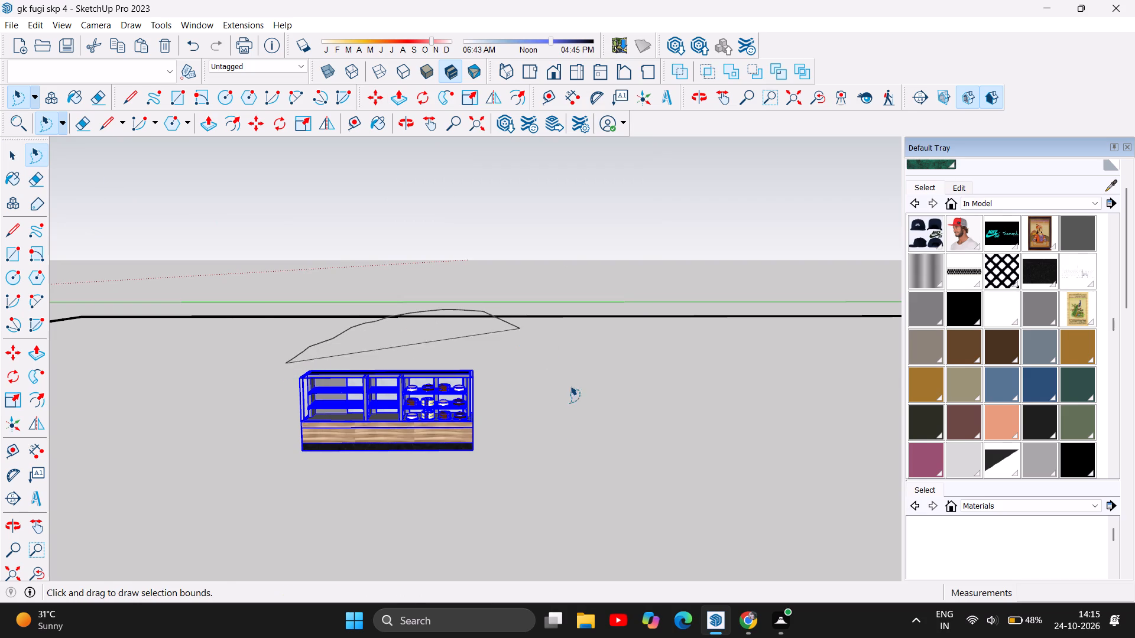
drag(570, 386, 284, 420)
click(284, 420)
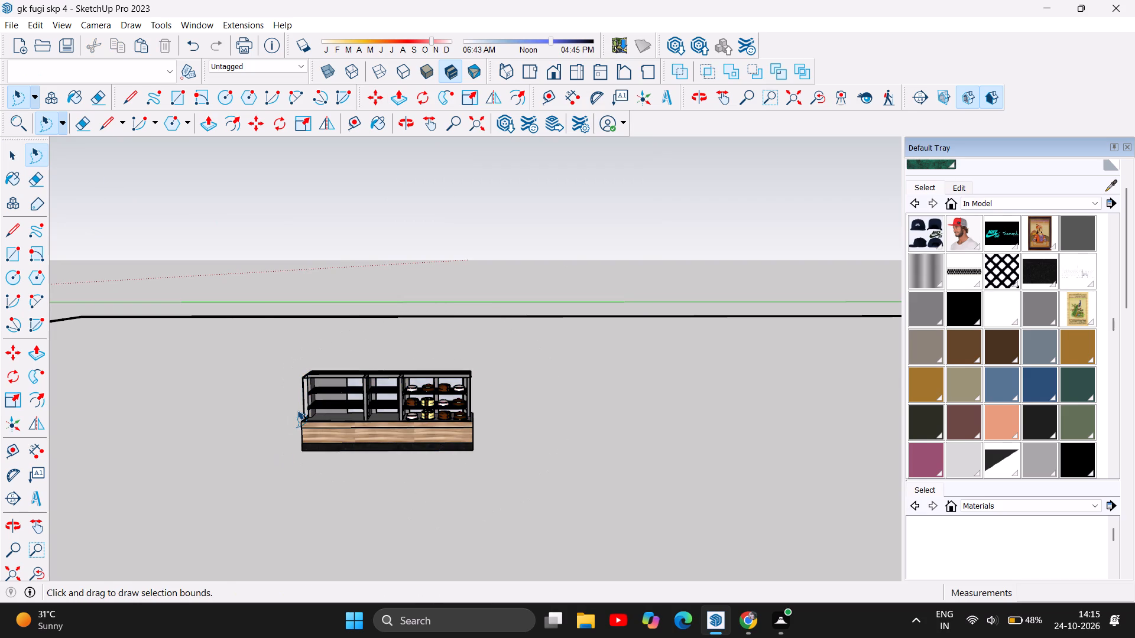
drag(274, 387, 258, 405)
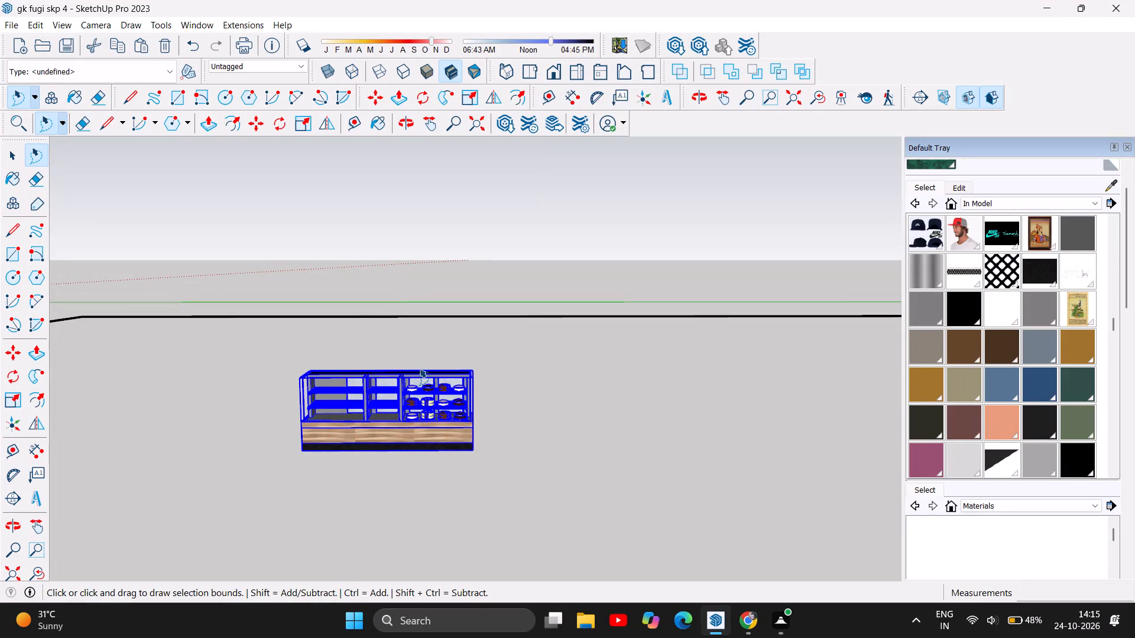
right_click(390, 390)
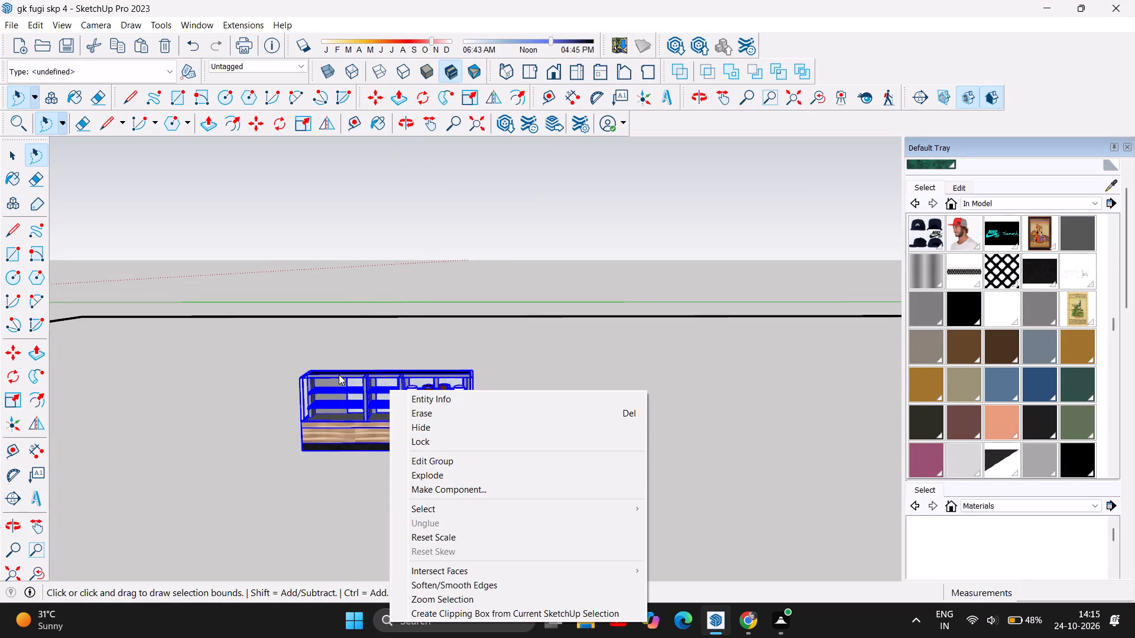
click(364, 262)
drag(284, 389, 349, 333)
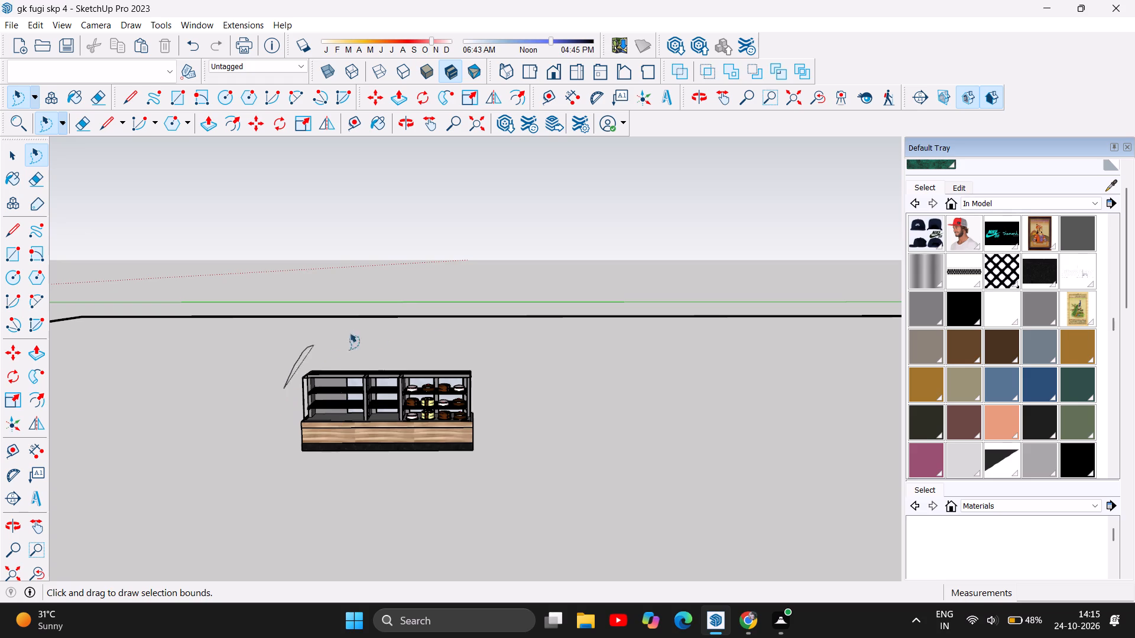
drag(349, 333, 254, 473)
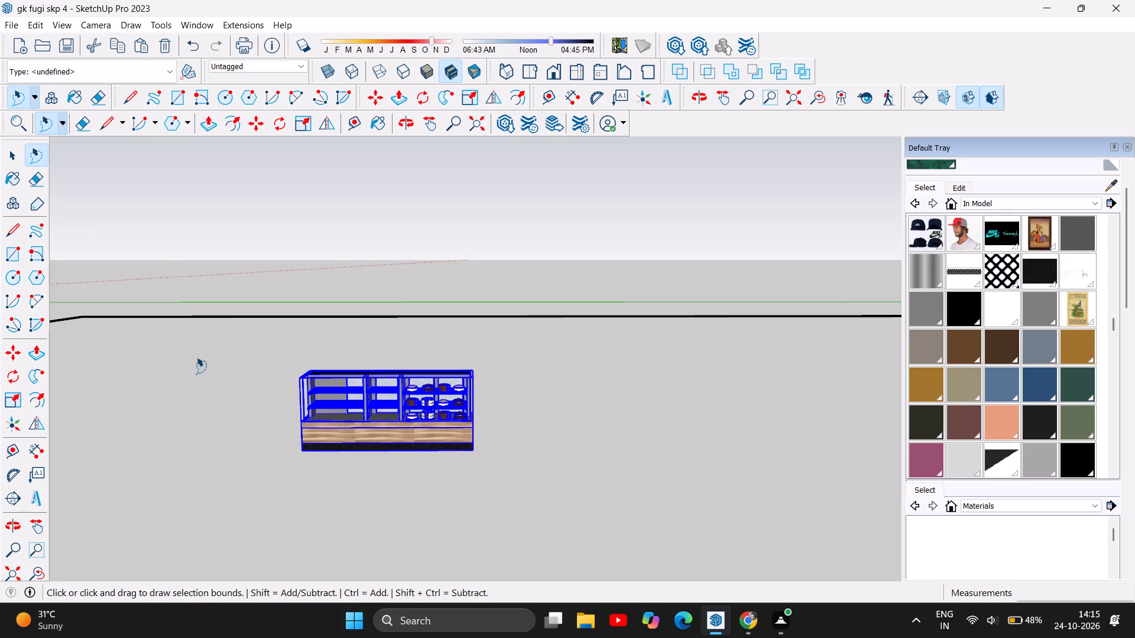
click(369, 105)
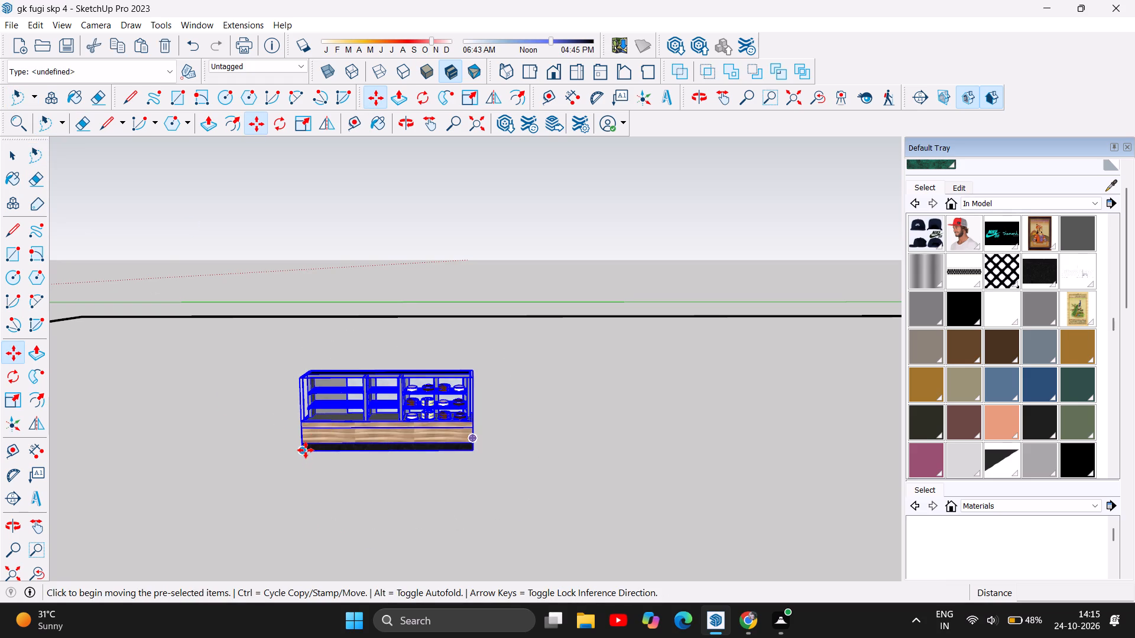
click(303, 450)
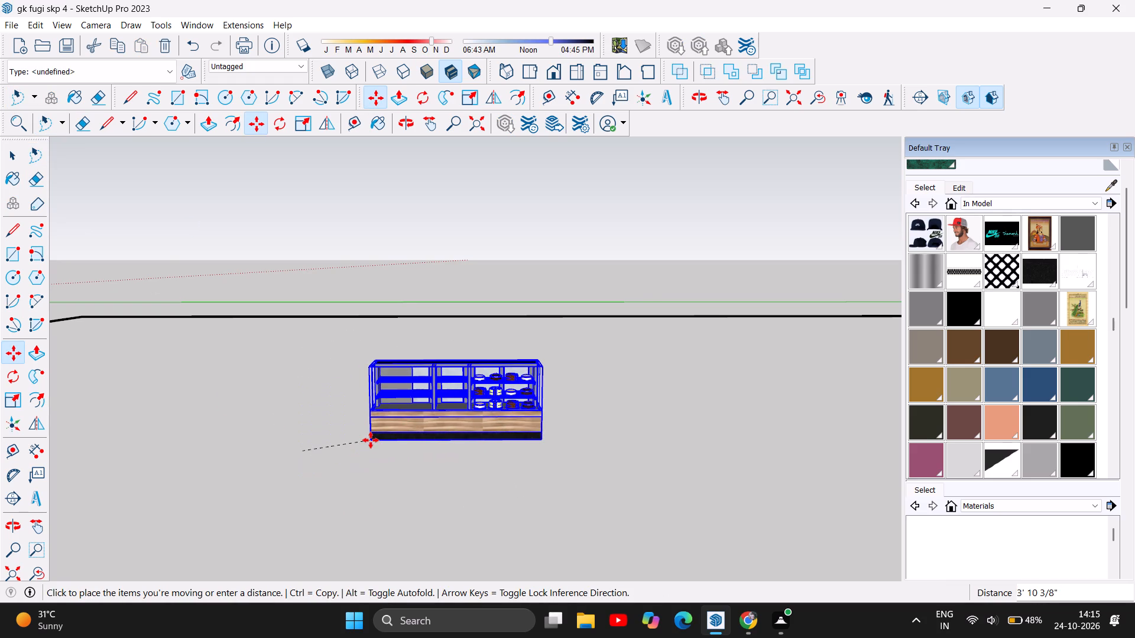
click(371, 440)
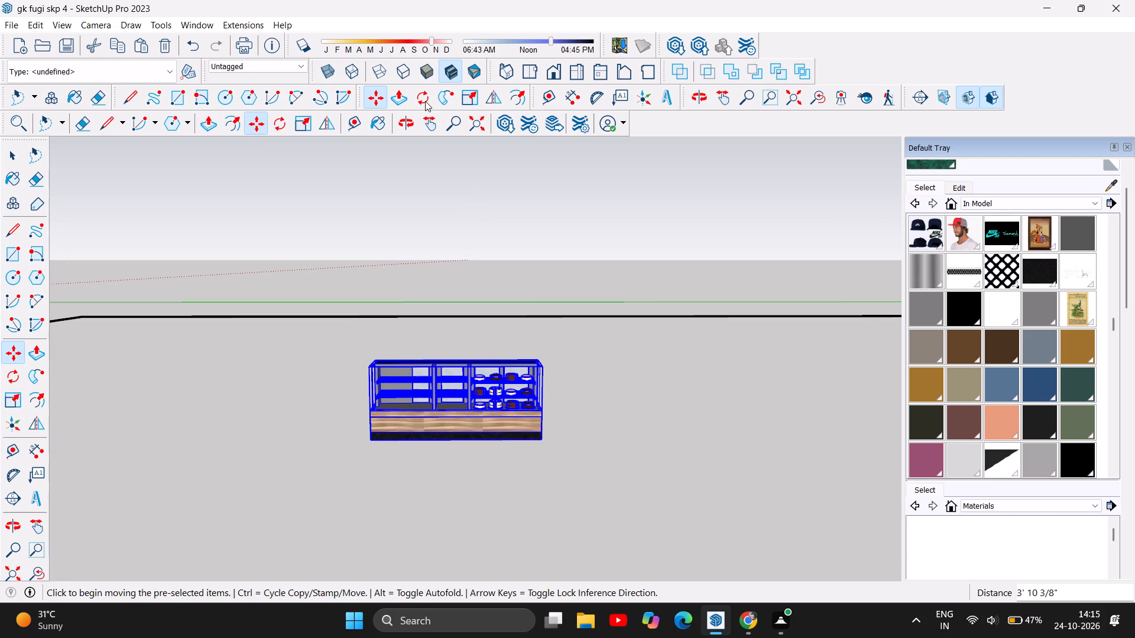
Rotate the display counter about 93 degrees around the vertical axis near its cake-shelf end and clear the selection.
click(425, 101)
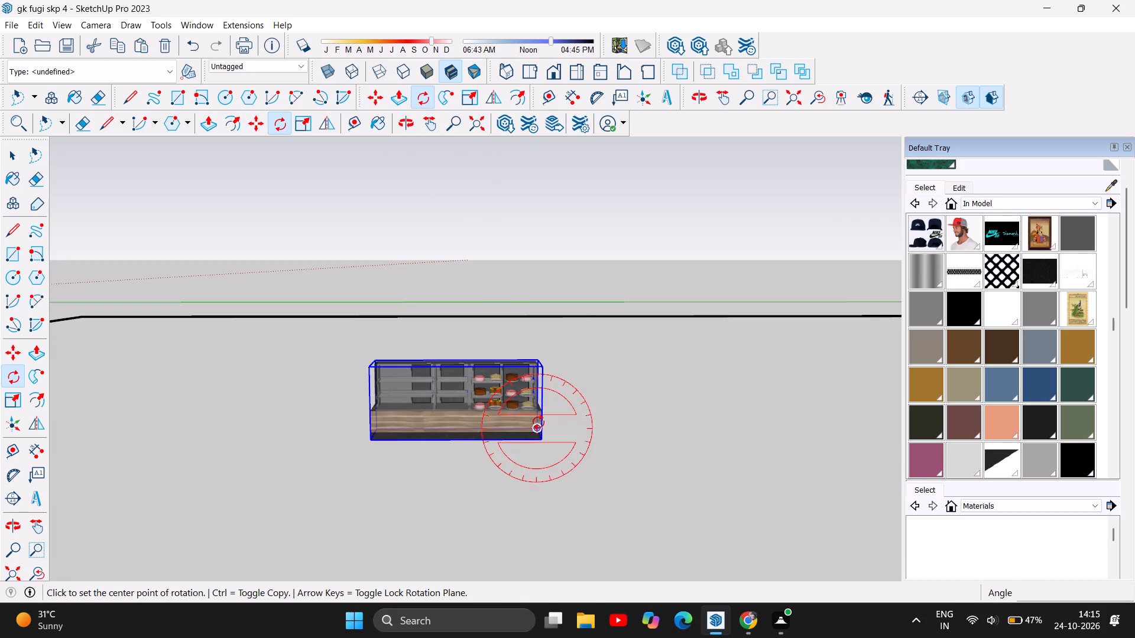
click(528, 415)
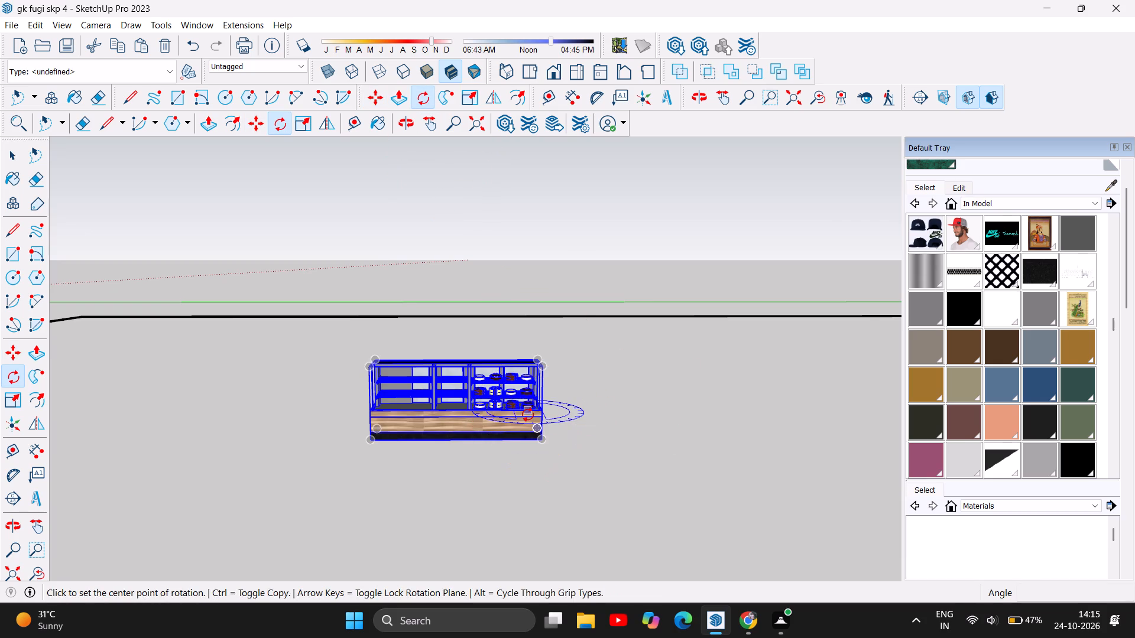
key(Up)
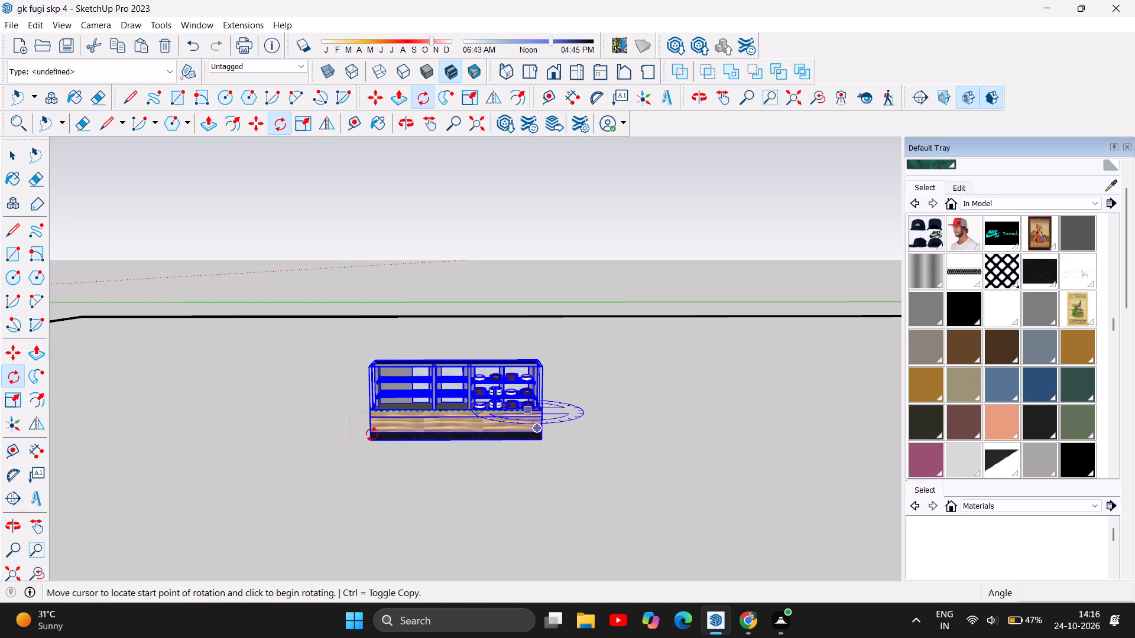
click(406, 424)
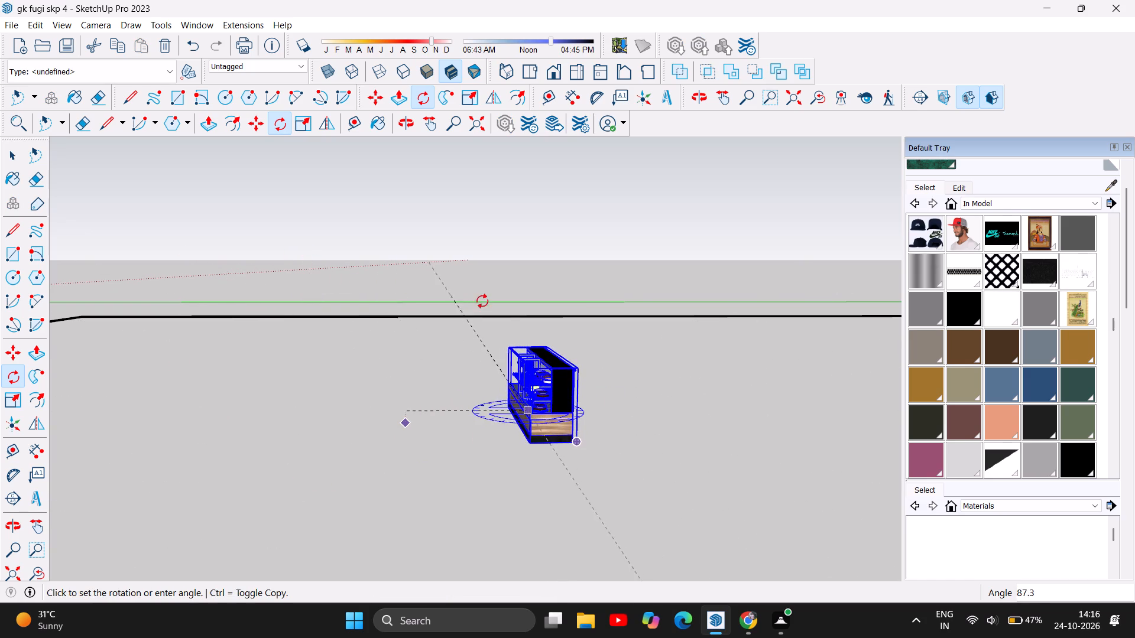
click(520, 311)
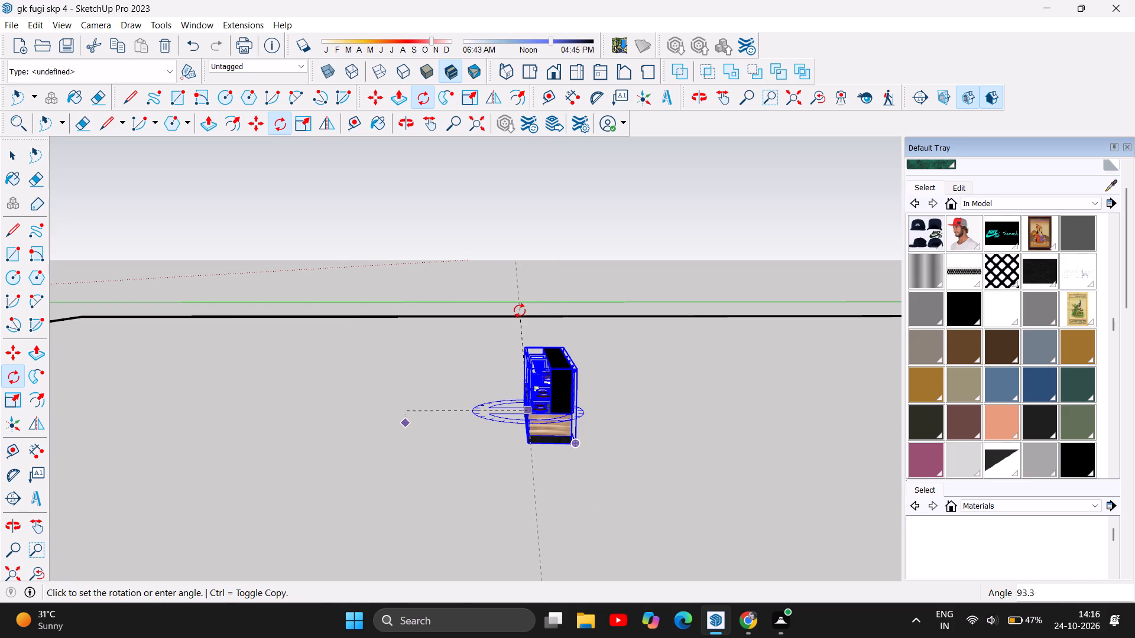
scroll(561, 392, up, 5)
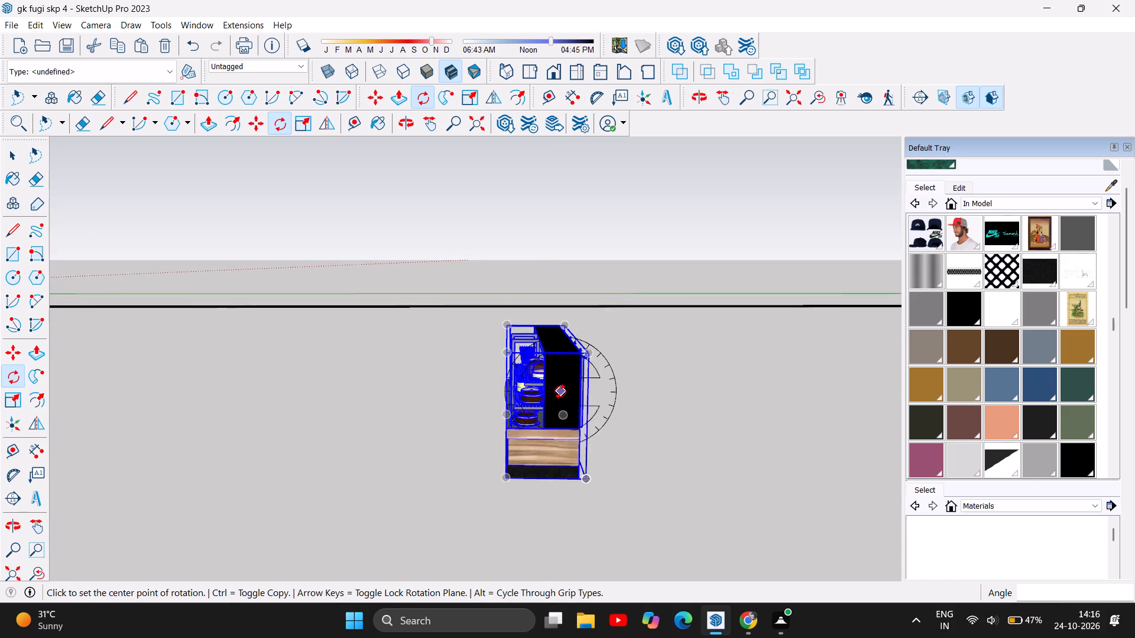
scroll(560, 392, up, 3)
scroll(575, 405, down, 3)
scroll(606, 444, down, 13)
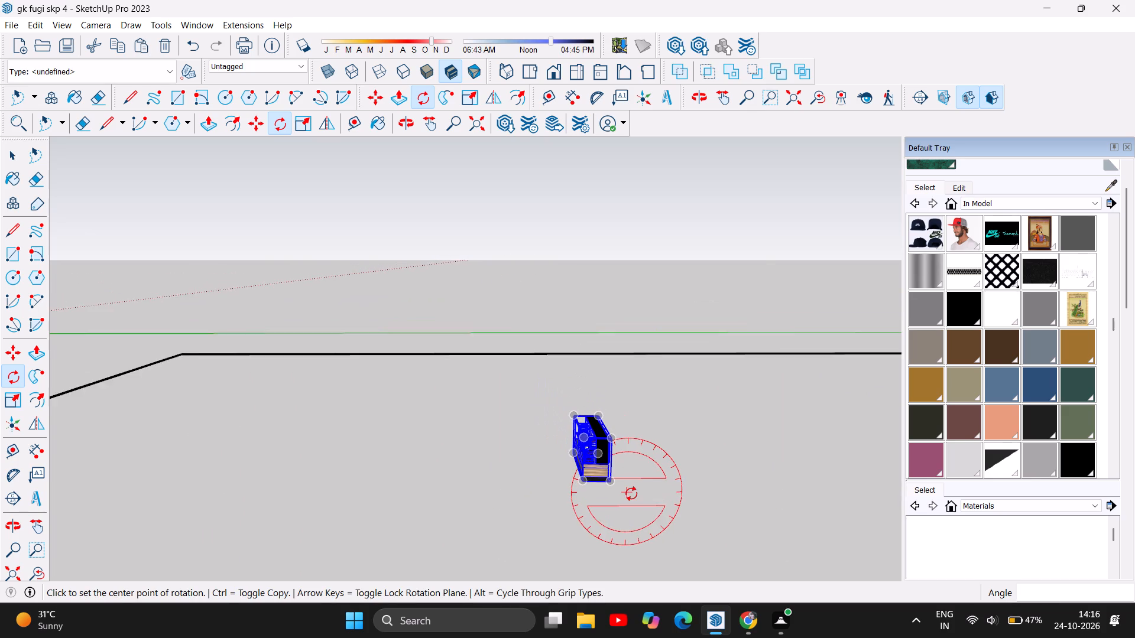
scroll(631, 494, down, 1)
key(Escape)
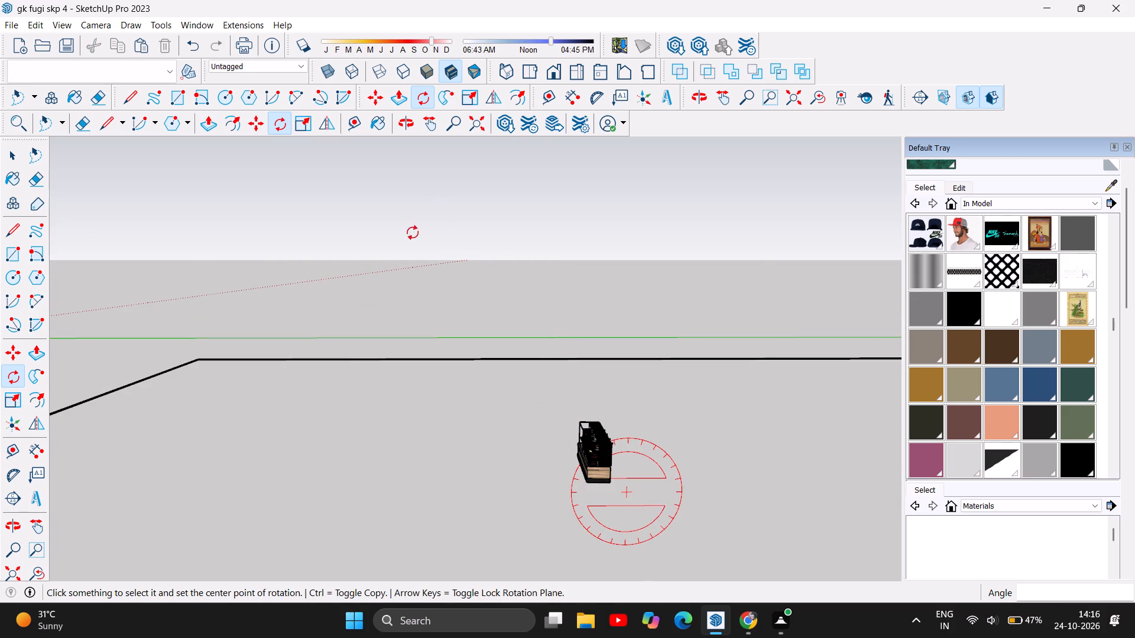
click(13, 162)
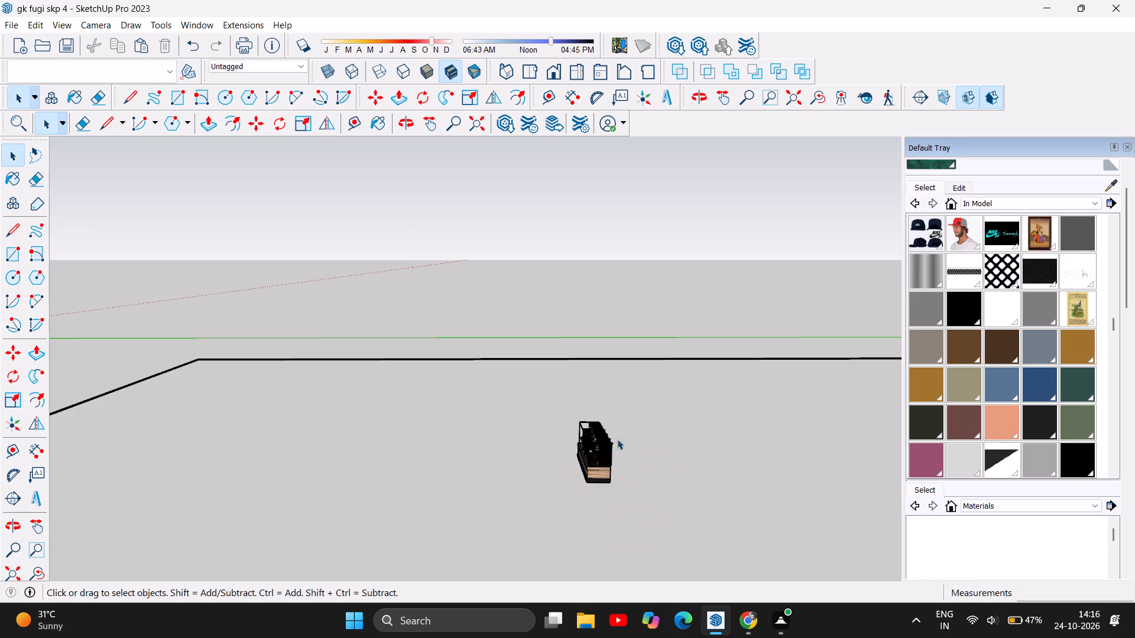
Examine where the rotated display counter stands relative to the building, the café model and the loose objects from several angles.
scroll(640, 447, down, 12)
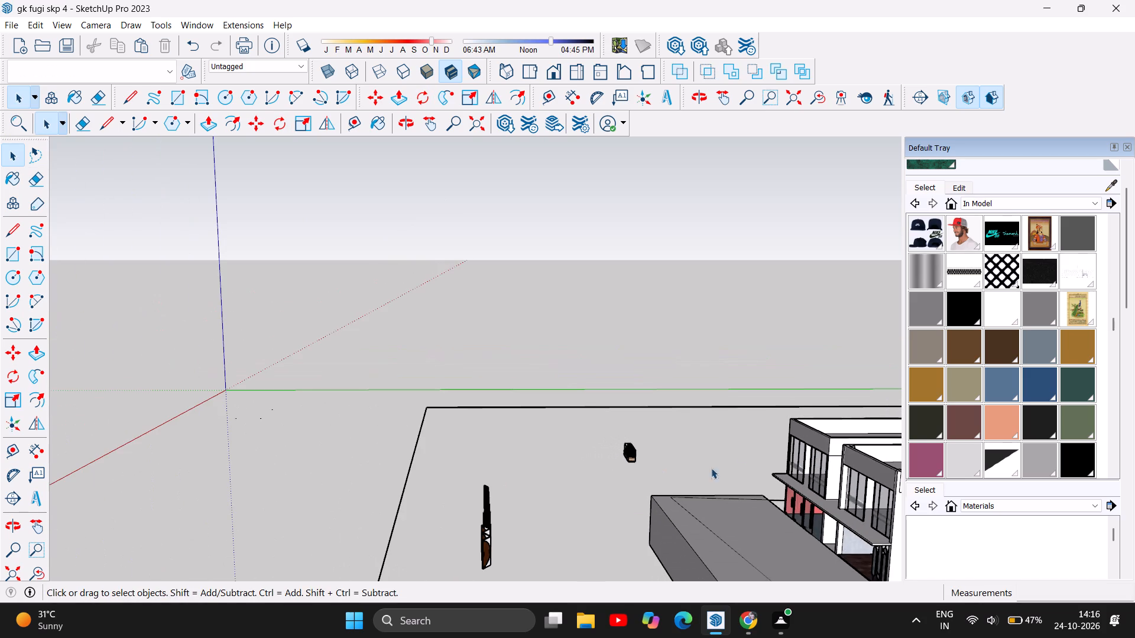
click(398, 123)
right_drag(400, 131, 407, 145)
right_drag(288, 464, 291, 452)
drag(292, 450, 412, 480)
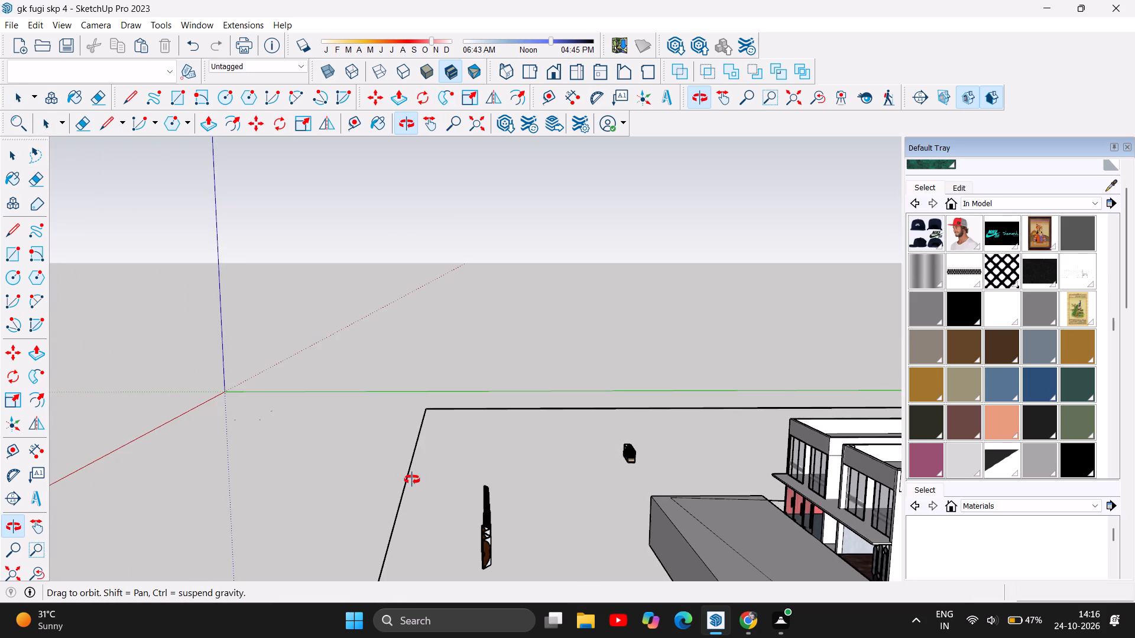
drag(412, 480, 824, 487)
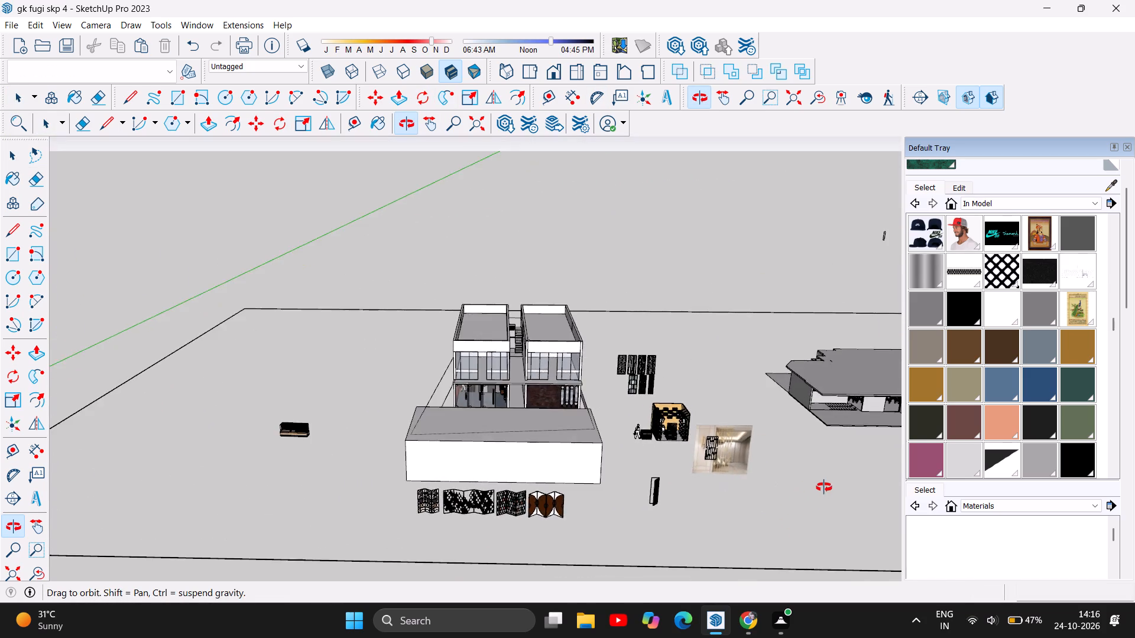
drag(824, 487, 836, 482)
scroll(83, 504, up, 4)
scroll(382, 478, up, 2)
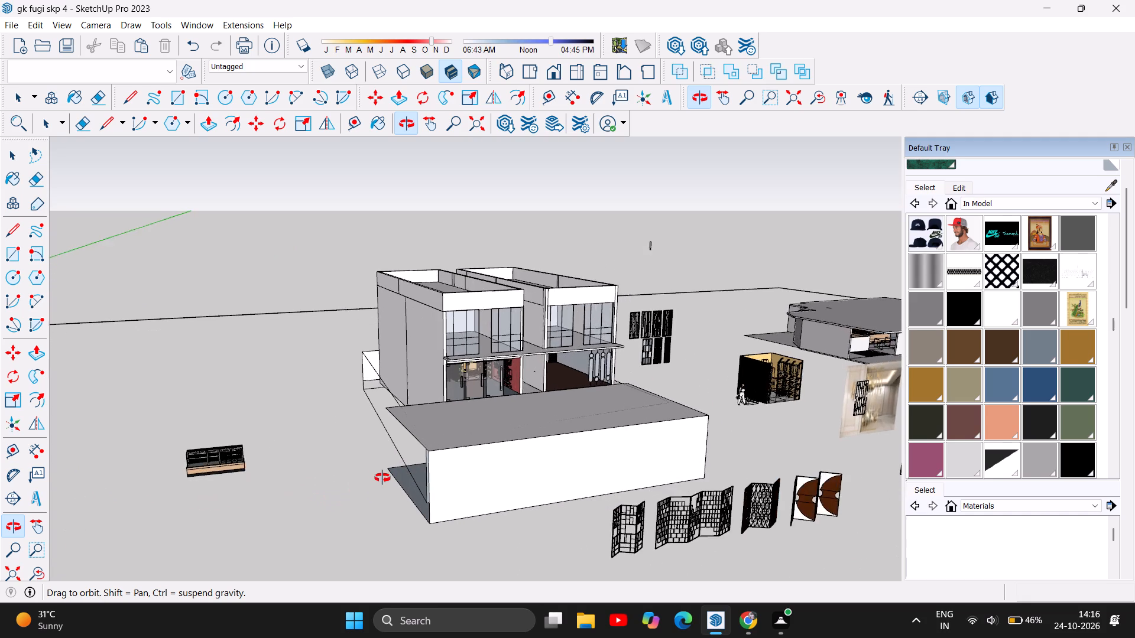
scroll(382, 478, up, 3)
scroll(443, 509, down, 5)
drag(428, 511, 595, 497)
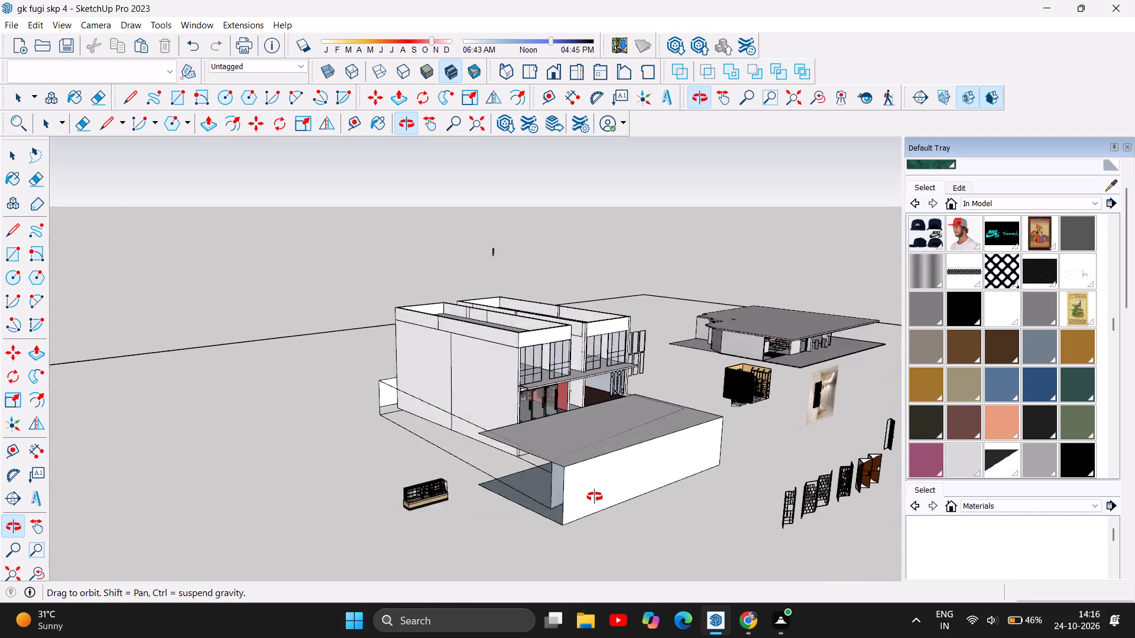
drag(595, 497, 501, 532)
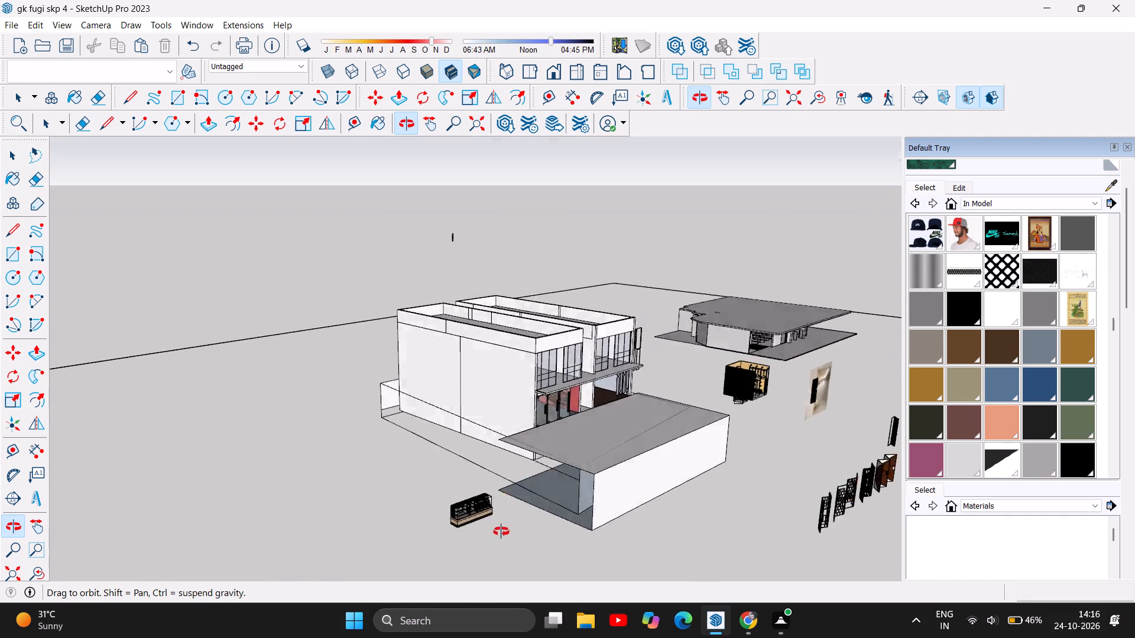
drag(501, 532, 307, 529)
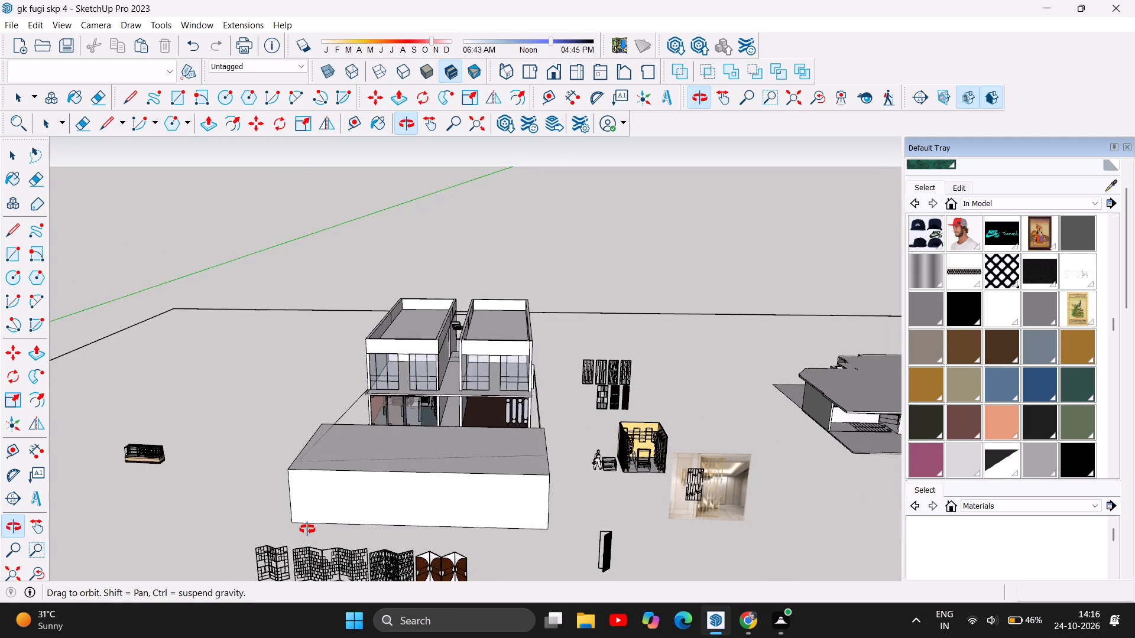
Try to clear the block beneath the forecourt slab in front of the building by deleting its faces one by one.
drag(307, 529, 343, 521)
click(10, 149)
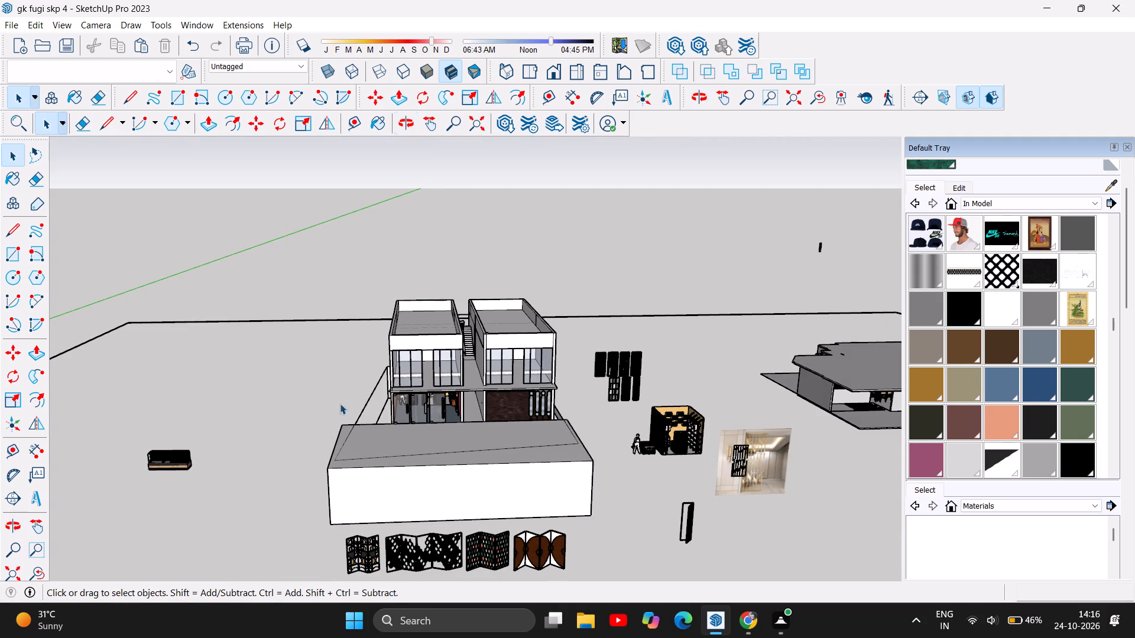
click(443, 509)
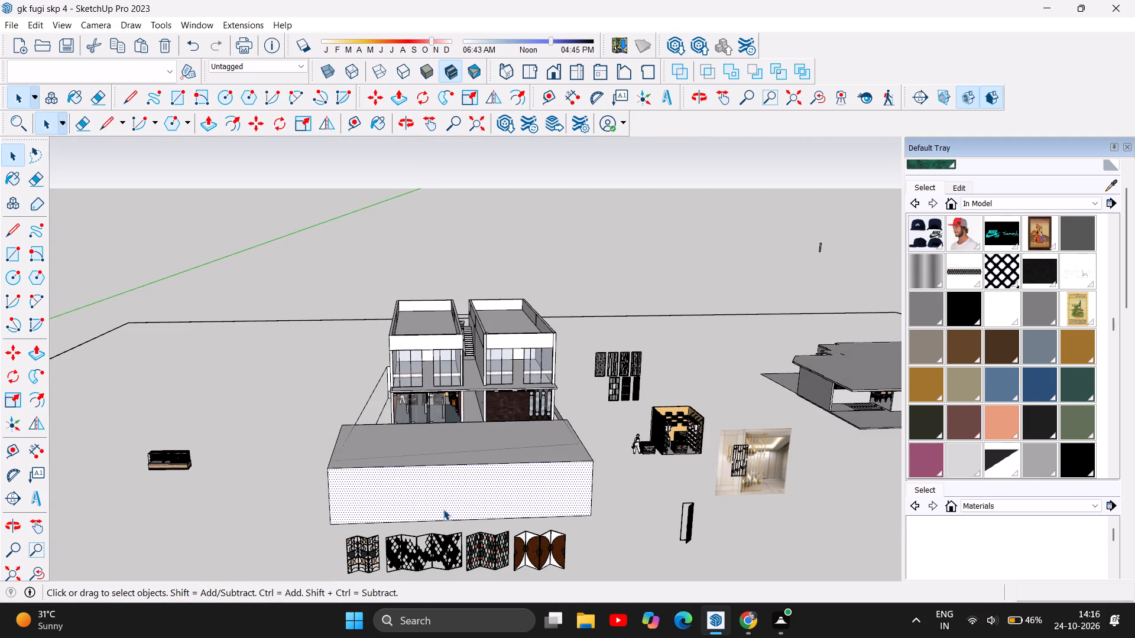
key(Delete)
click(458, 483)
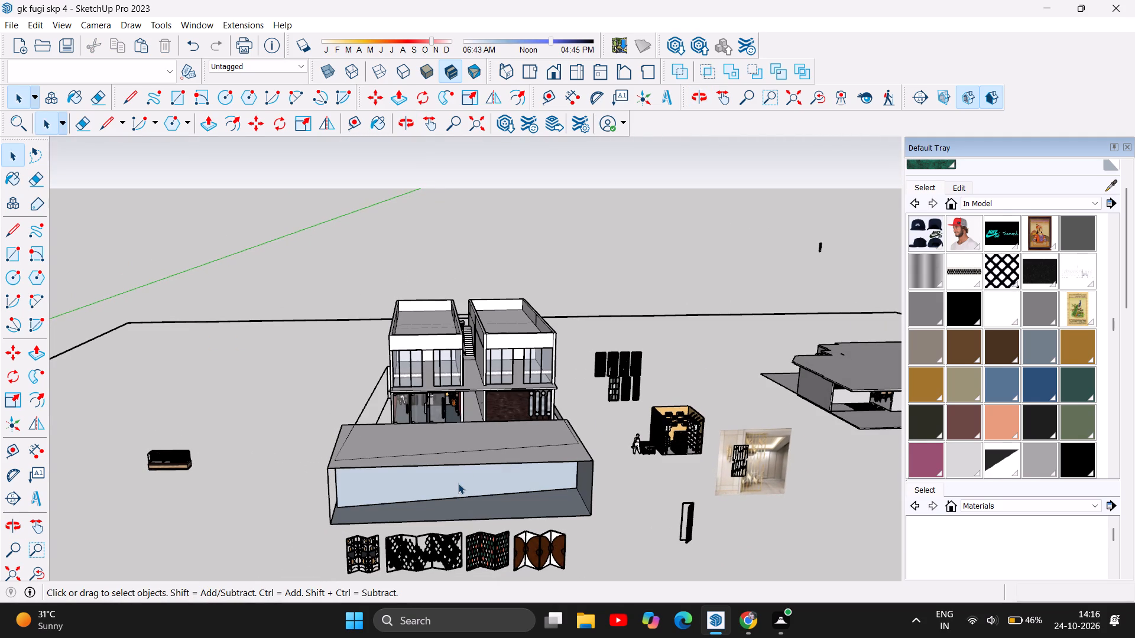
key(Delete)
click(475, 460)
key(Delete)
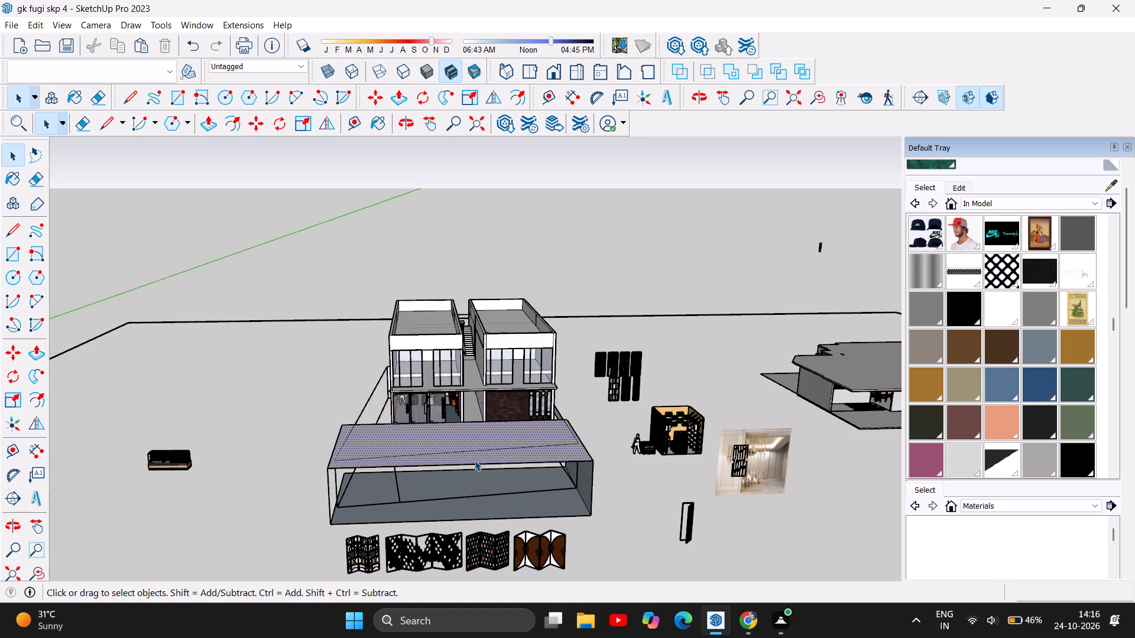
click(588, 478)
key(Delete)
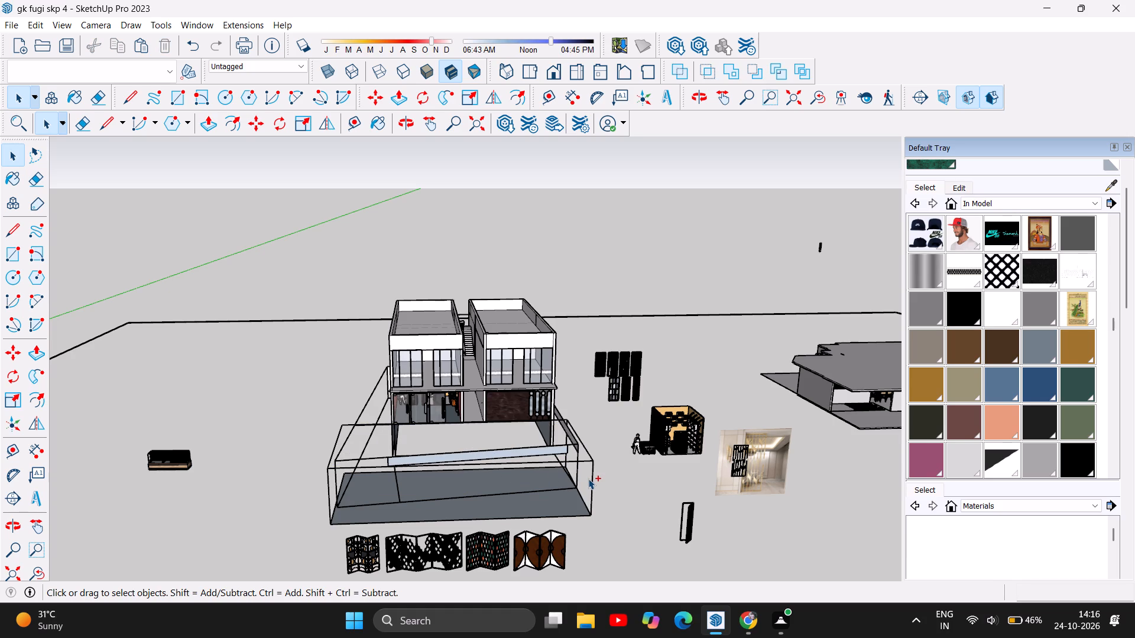
Undo the face deletions and the earlier edits that made the forecourt block and loose display counter, and exit the café model.
key(ctrl+z)
key(ctrl+z)
key(ctrl+z)
key(ctrl+z)
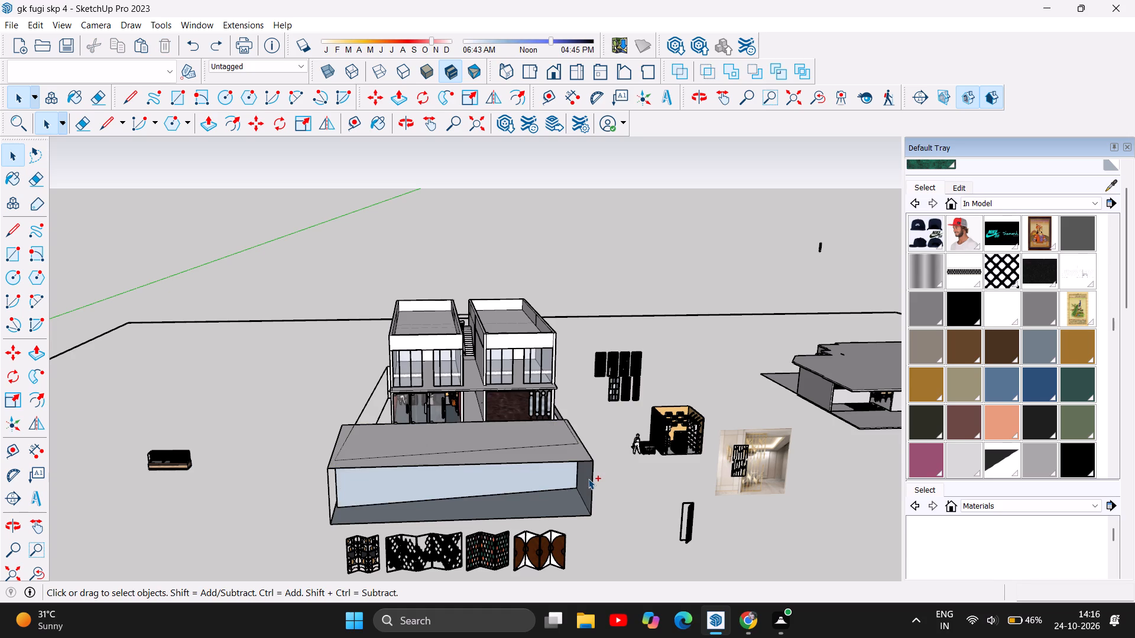
key(ctrl+z)
key(ctrl+z)
key(ctrl+z)
key(ctrl+z)
key(ctrl+z)
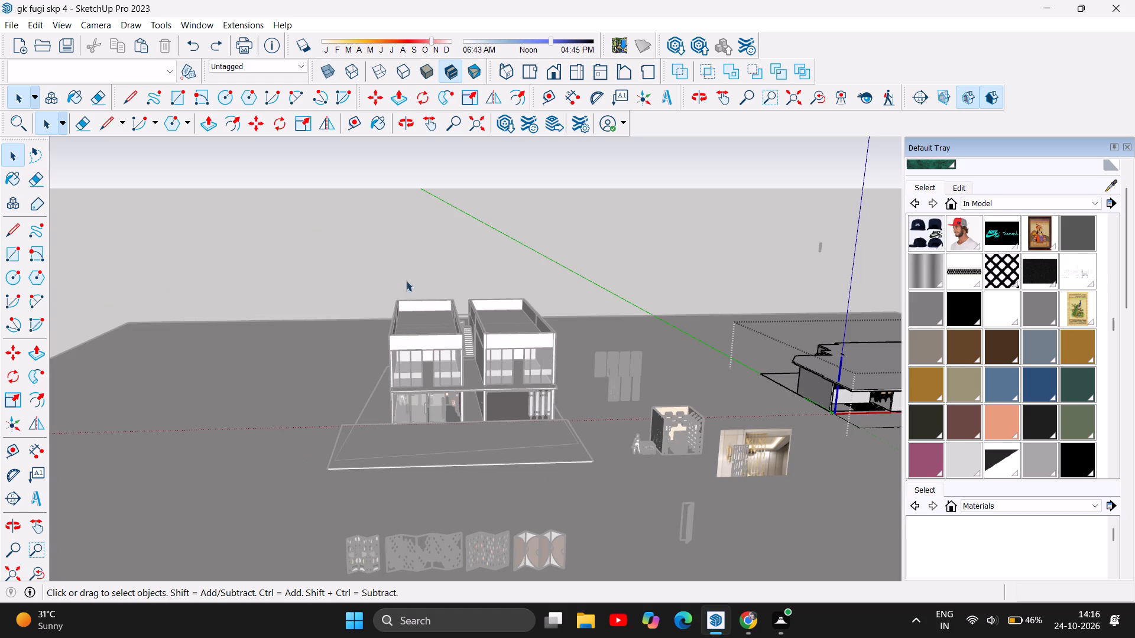
click(380, 225)
click(436, 151)
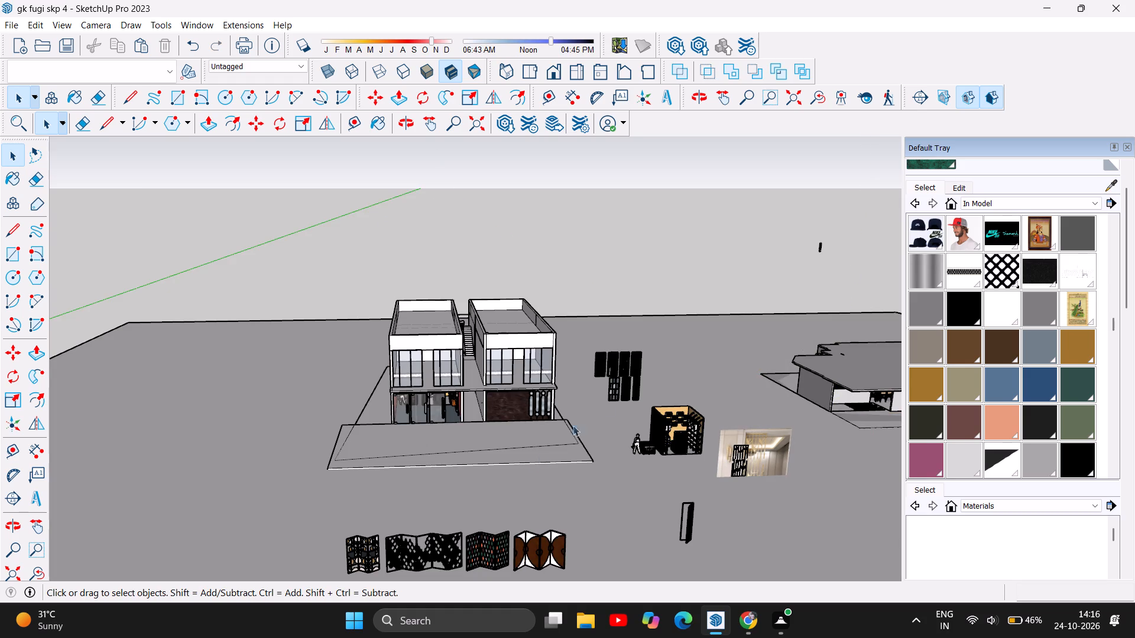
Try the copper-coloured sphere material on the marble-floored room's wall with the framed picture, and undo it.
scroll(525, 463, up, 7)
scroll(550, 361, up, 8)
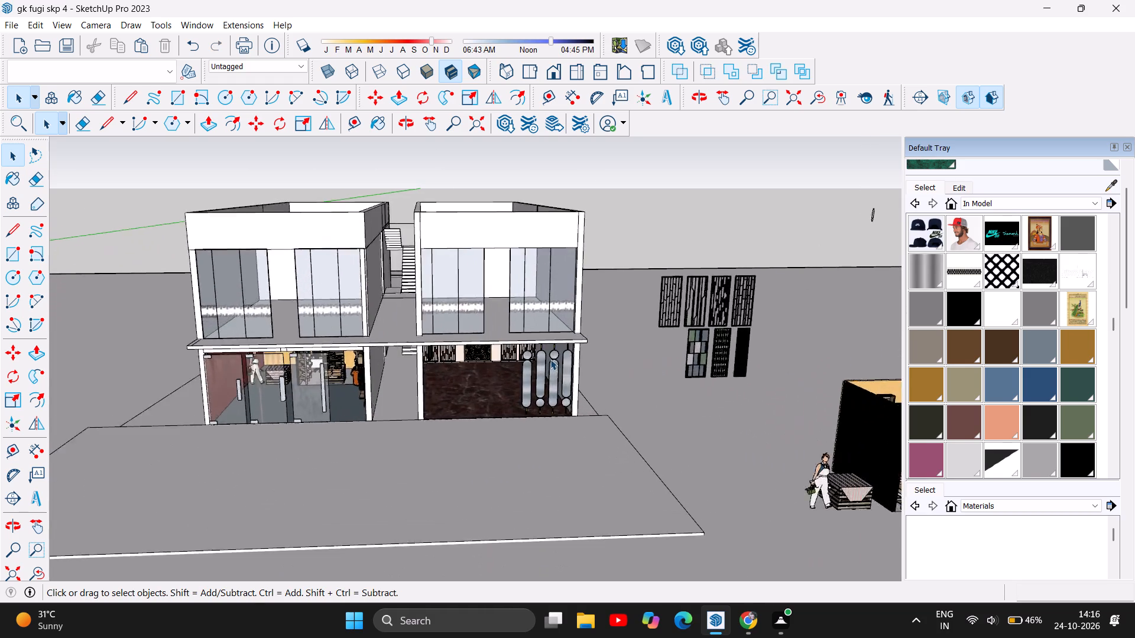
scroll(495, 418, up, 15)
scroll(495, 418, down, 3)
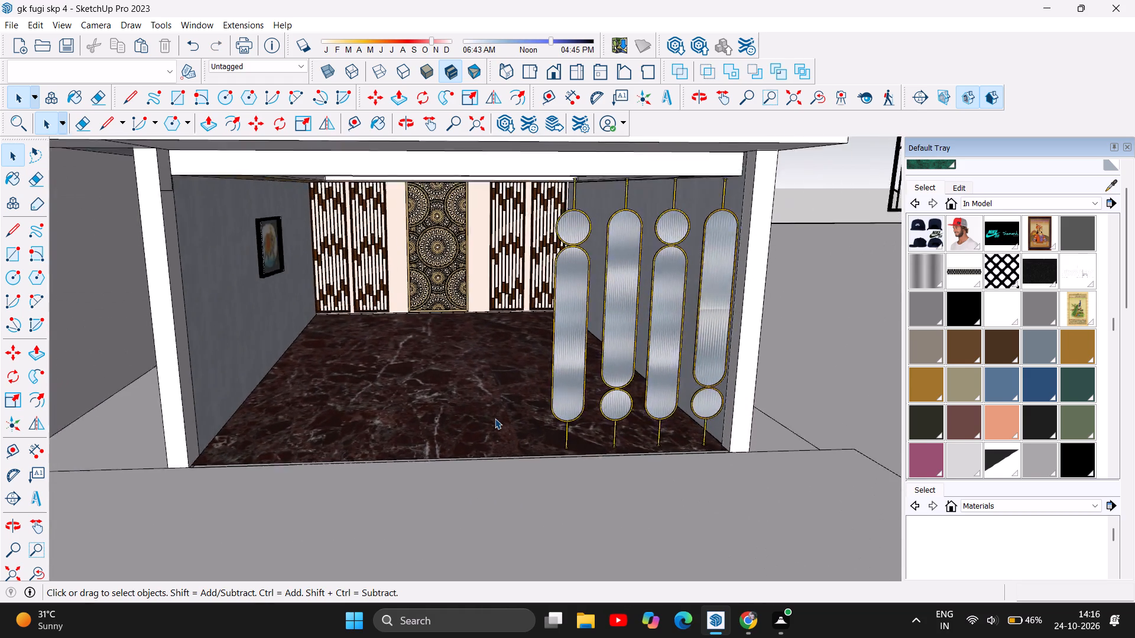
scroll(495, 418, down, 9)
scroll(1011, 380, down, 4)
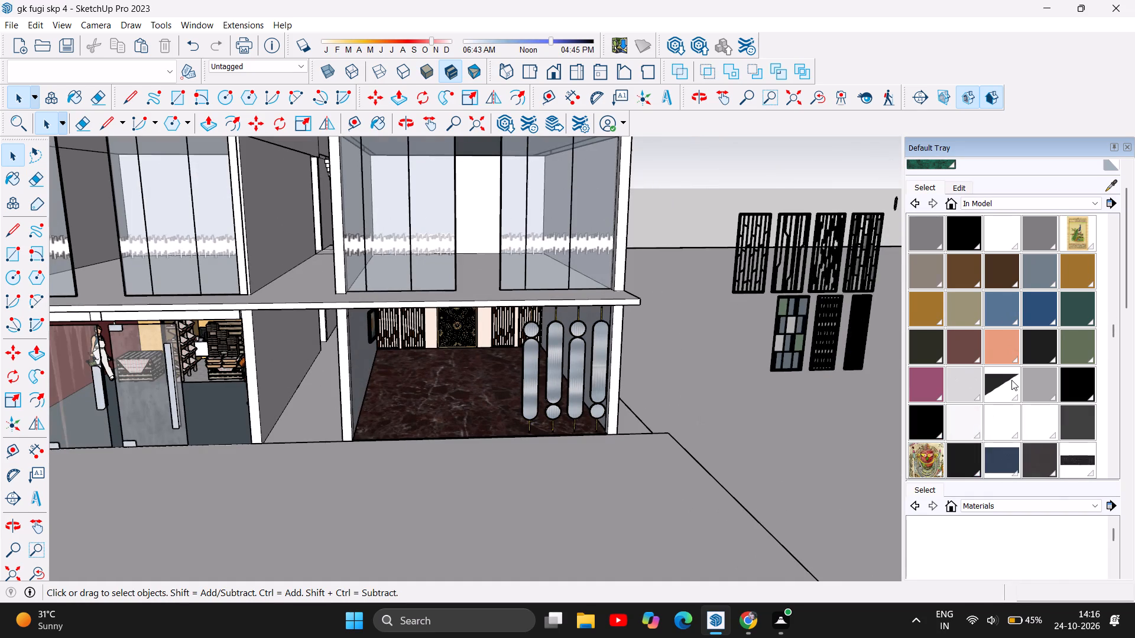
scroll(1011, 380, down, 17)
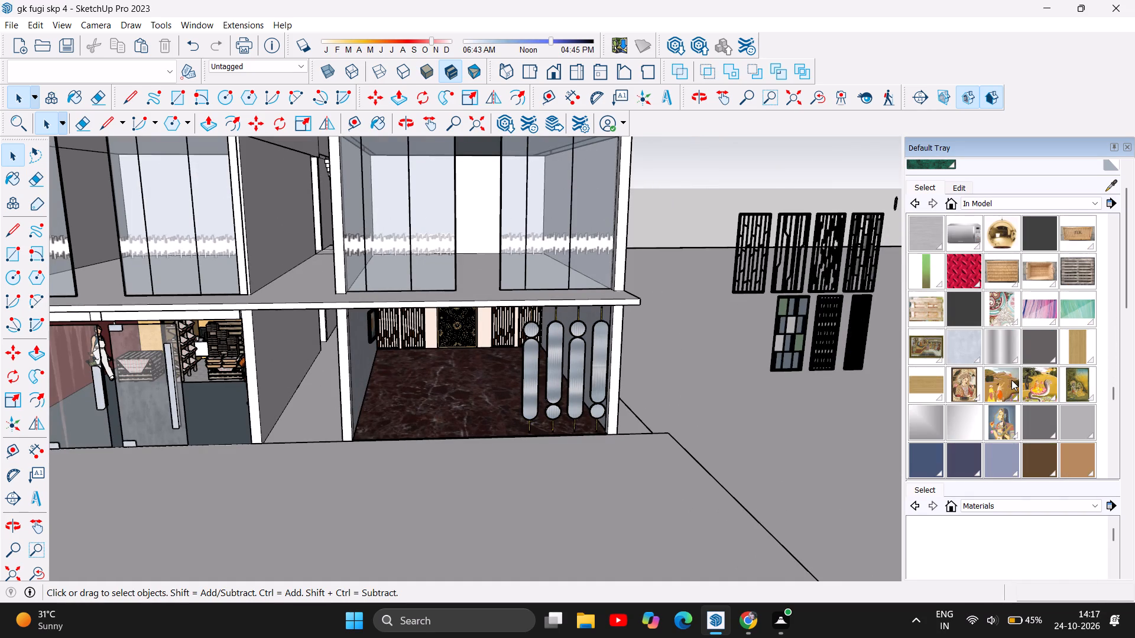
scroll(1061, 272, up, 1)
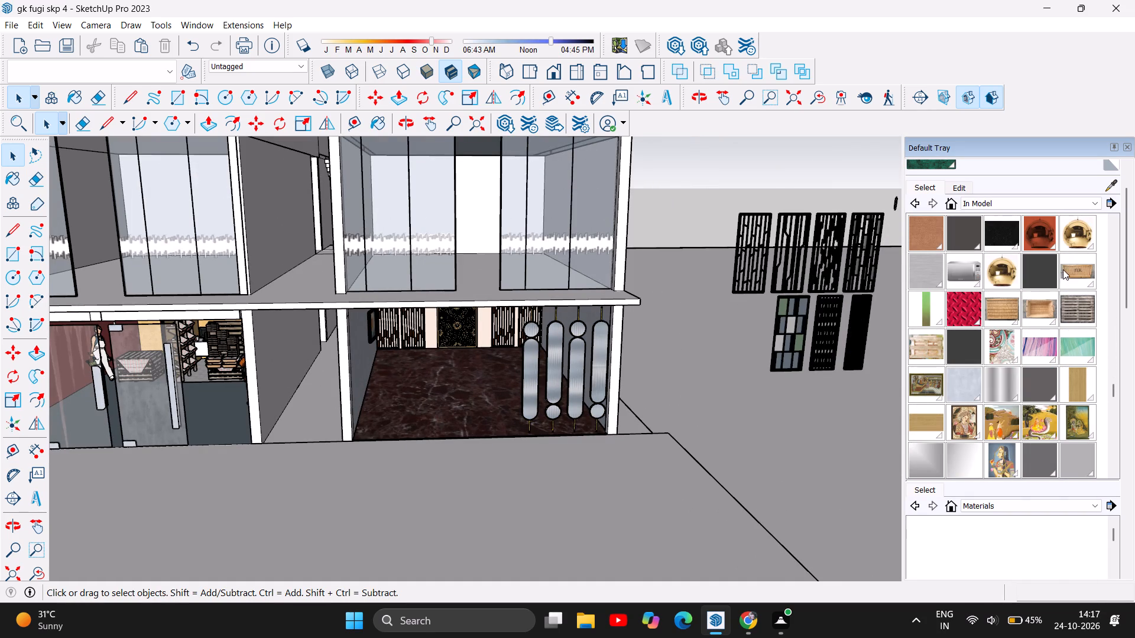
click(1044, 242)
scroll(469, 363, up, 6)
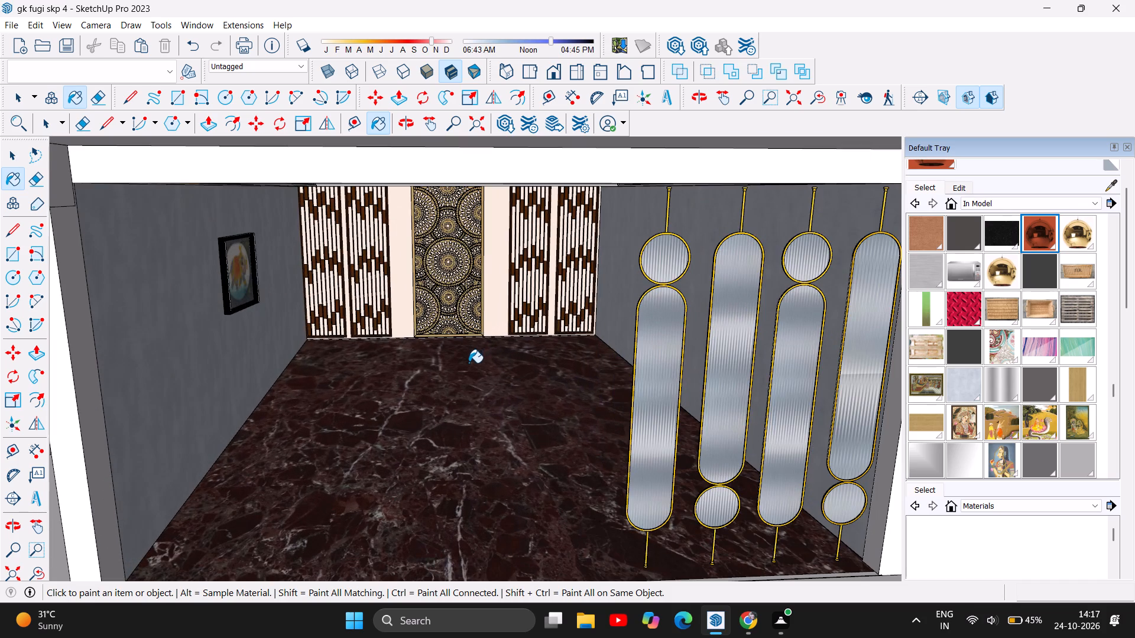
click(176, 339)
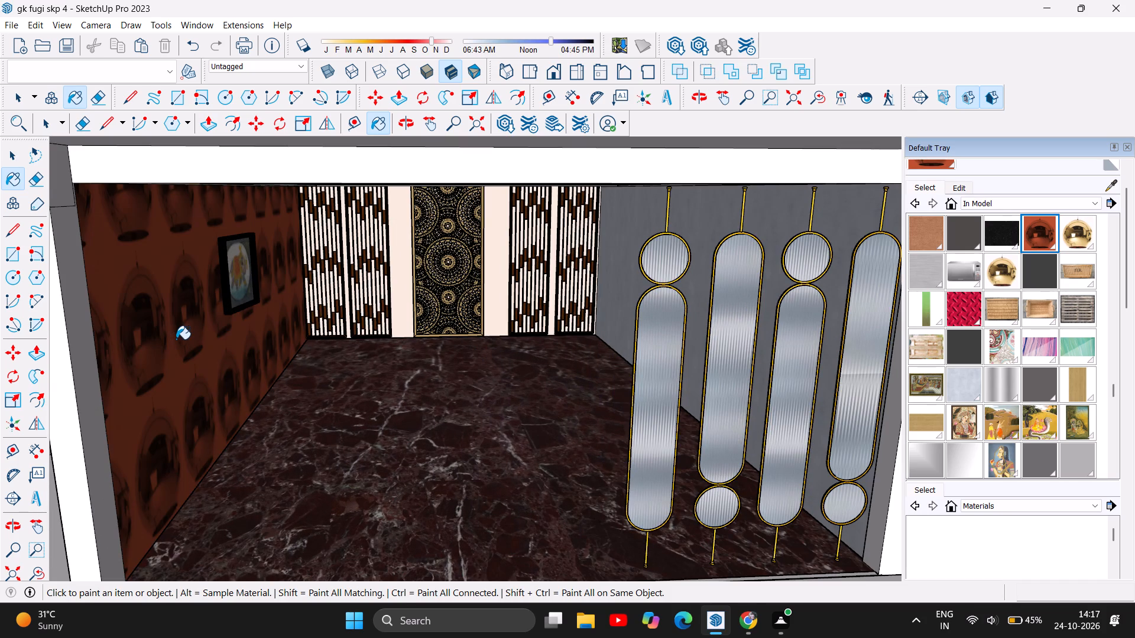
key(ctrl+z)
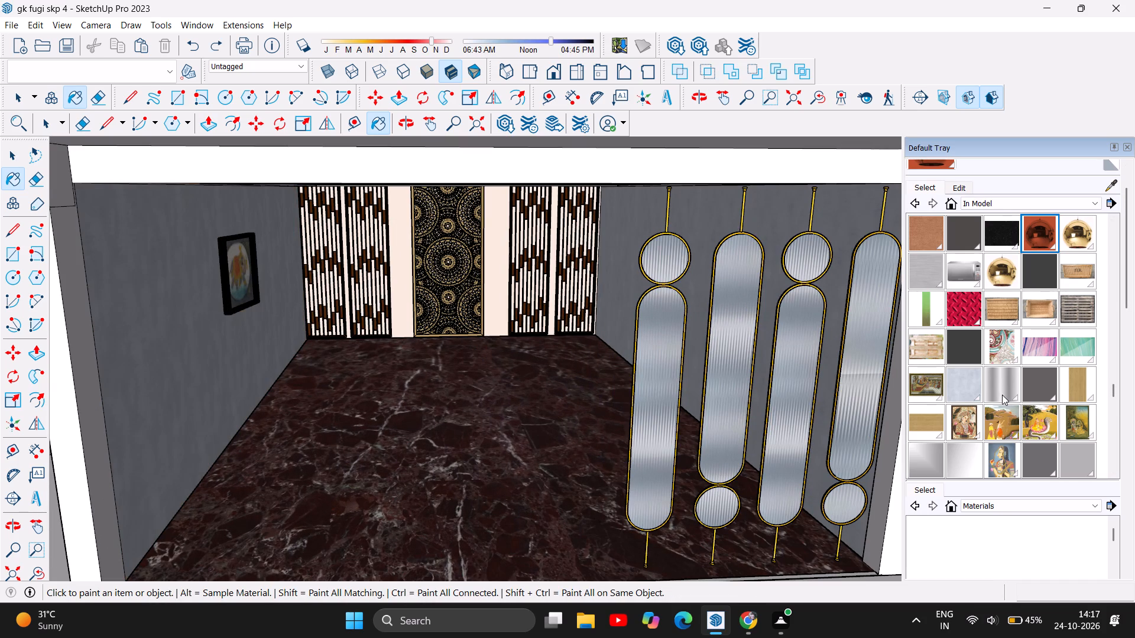
Look through the materials in the model for another finish for the picture wall.
scroll(1002, 395, down, 1)
scroll(1050, 386, down, 2)
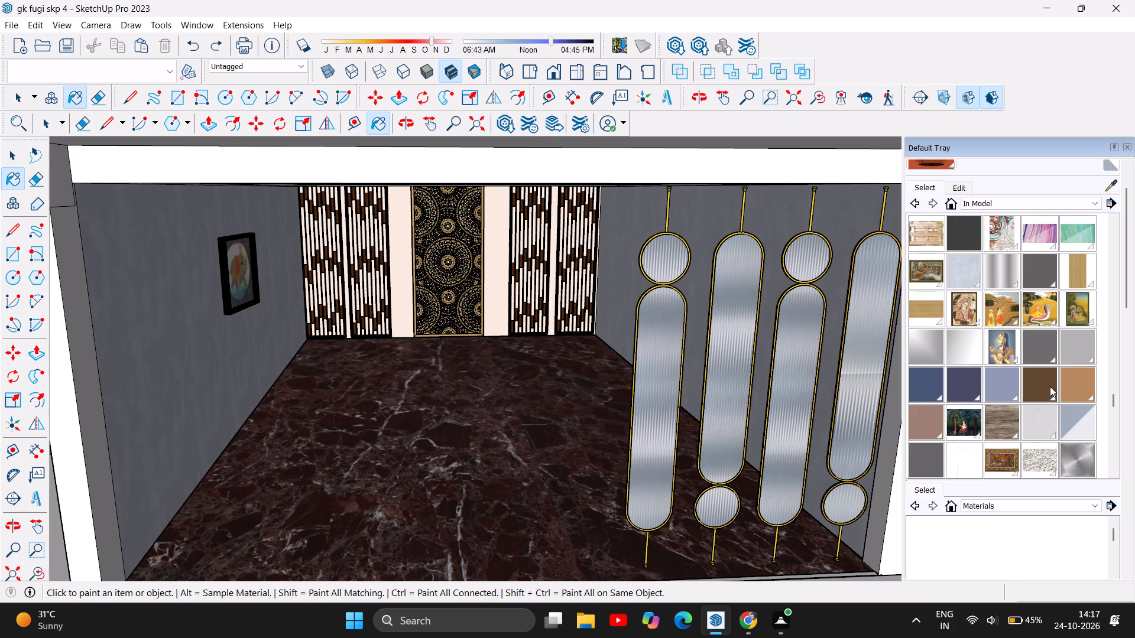
scroll(1050, 386, down, 4)
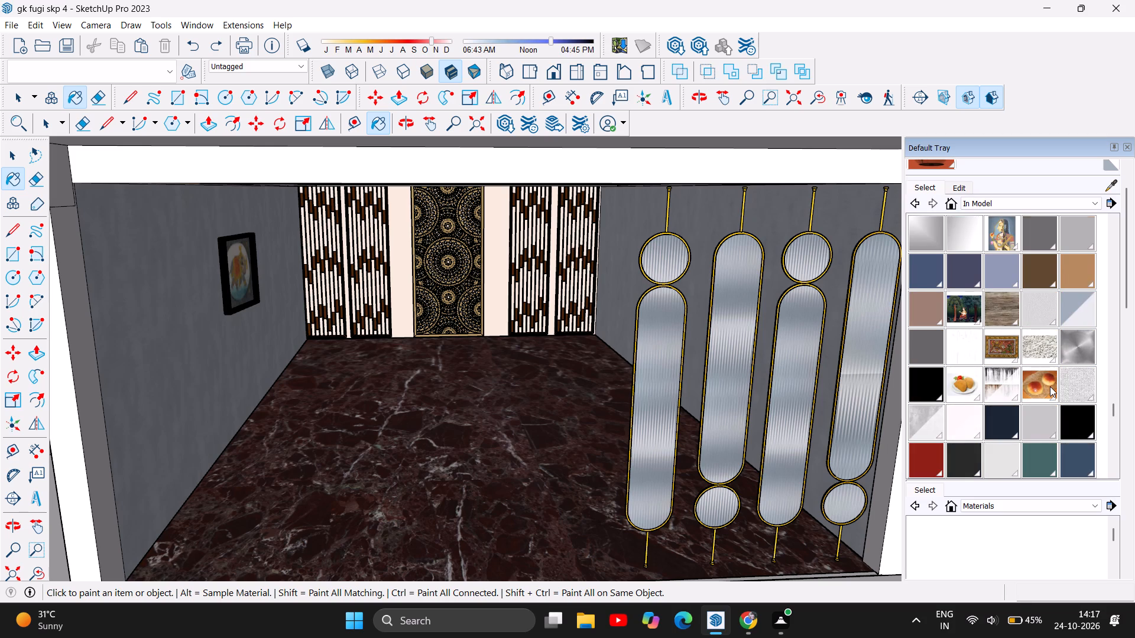
scroll(1050, 386, down, 9)
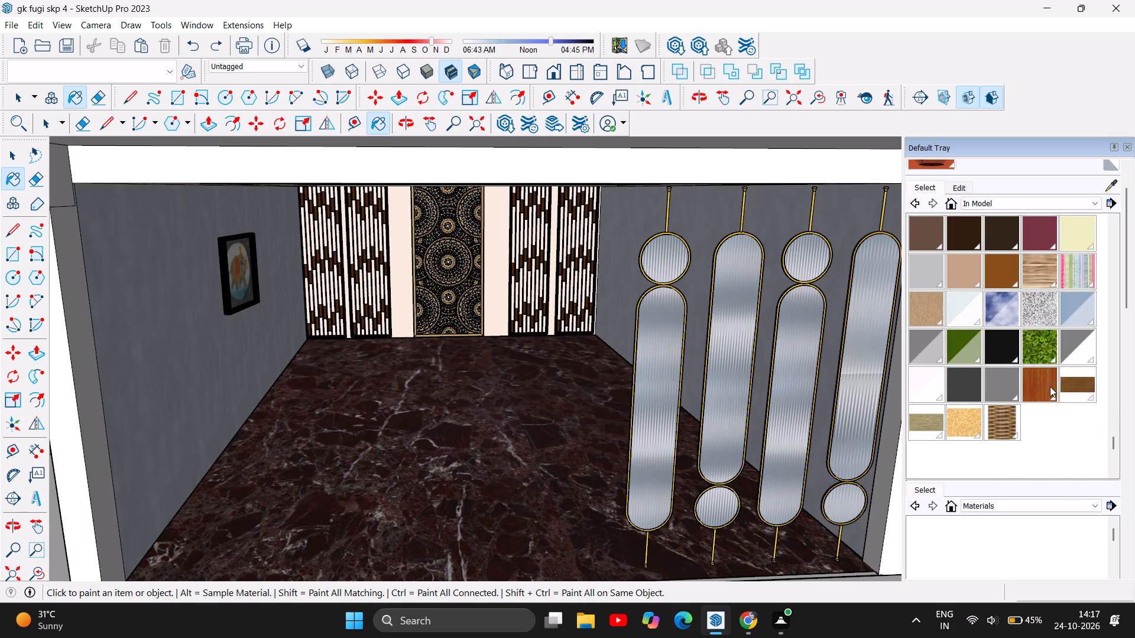
scroll(1050, 386, down, 3)
scroll(1050, 386, up, 16)
scroll(1050, 386, up, 7)
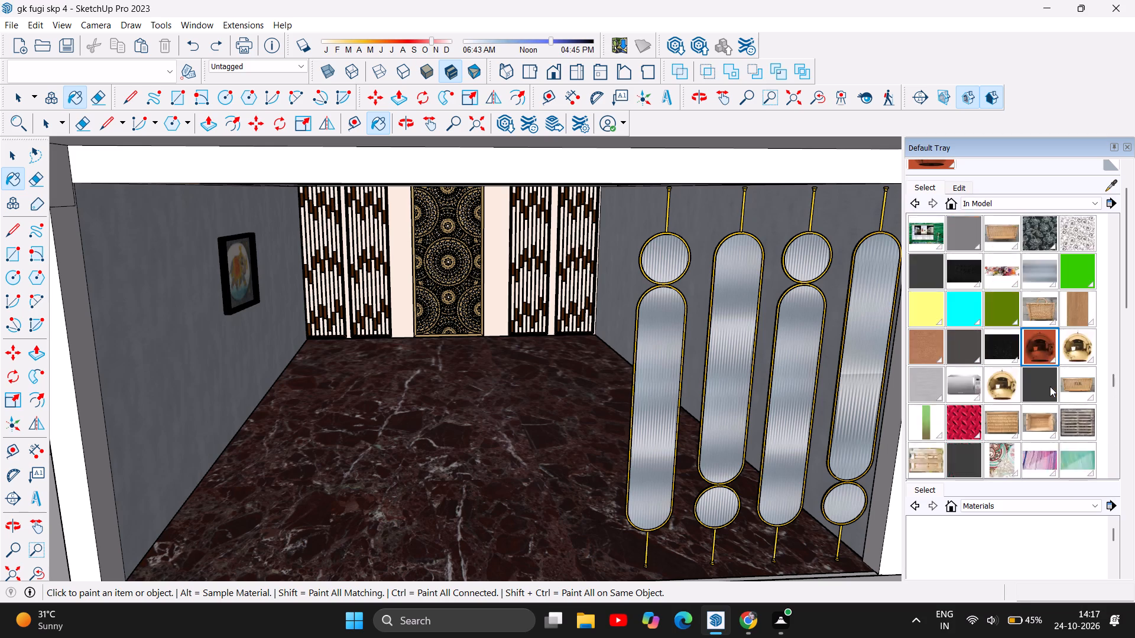
scroll(1050, 386, up, 20)
scroll(1050, 386, up, 6)
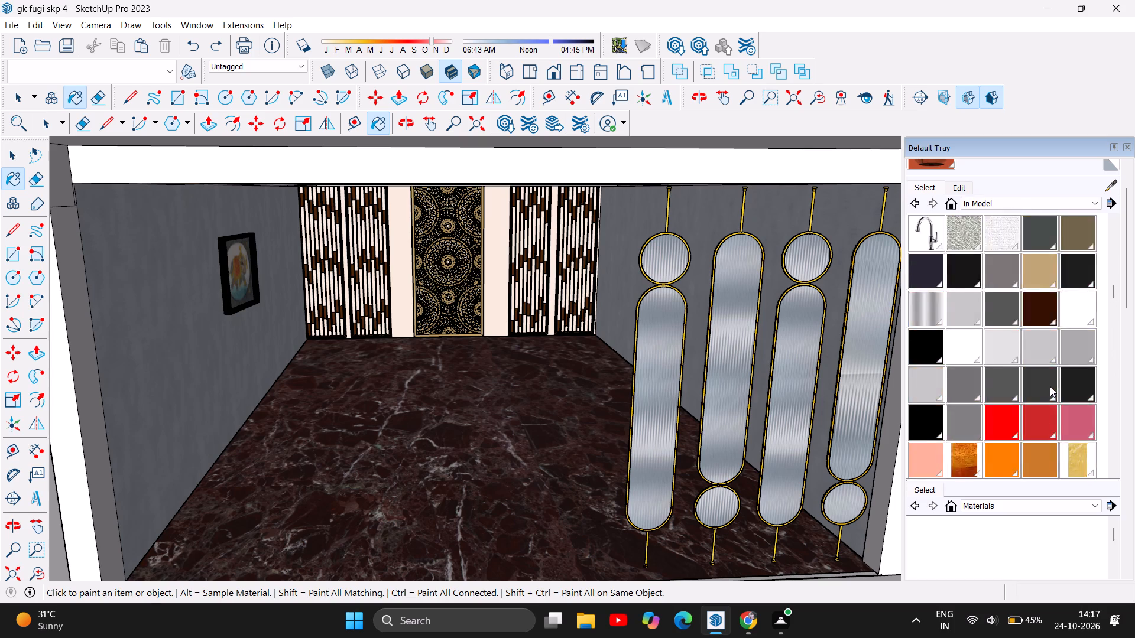
scroll(1050, 386, up, 19)
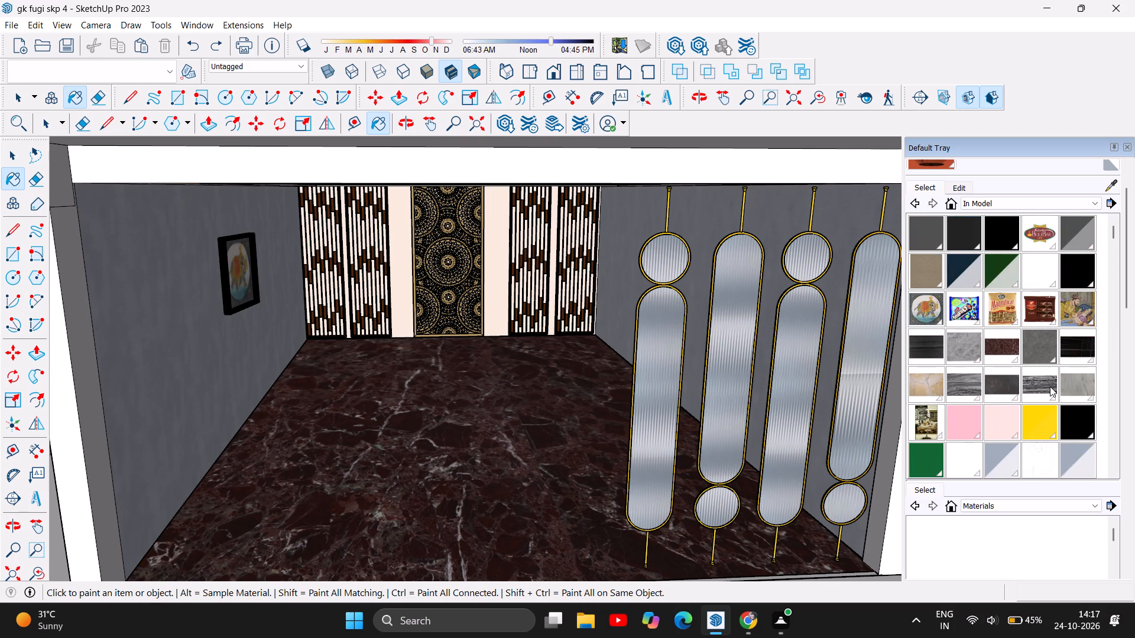
scroll(1050, 386, up, 5)
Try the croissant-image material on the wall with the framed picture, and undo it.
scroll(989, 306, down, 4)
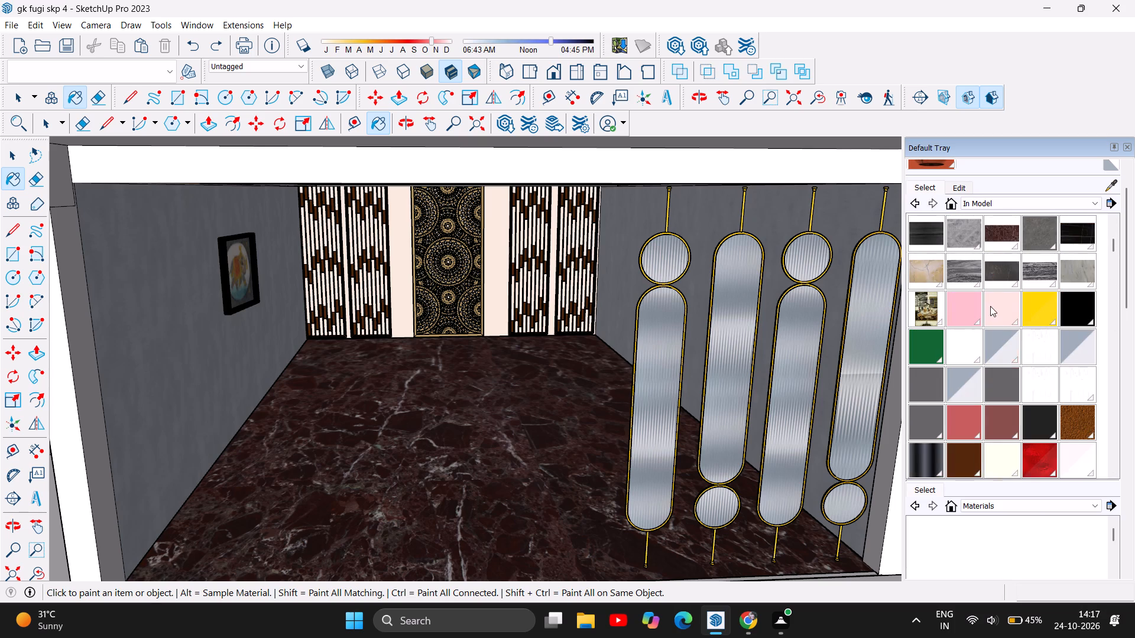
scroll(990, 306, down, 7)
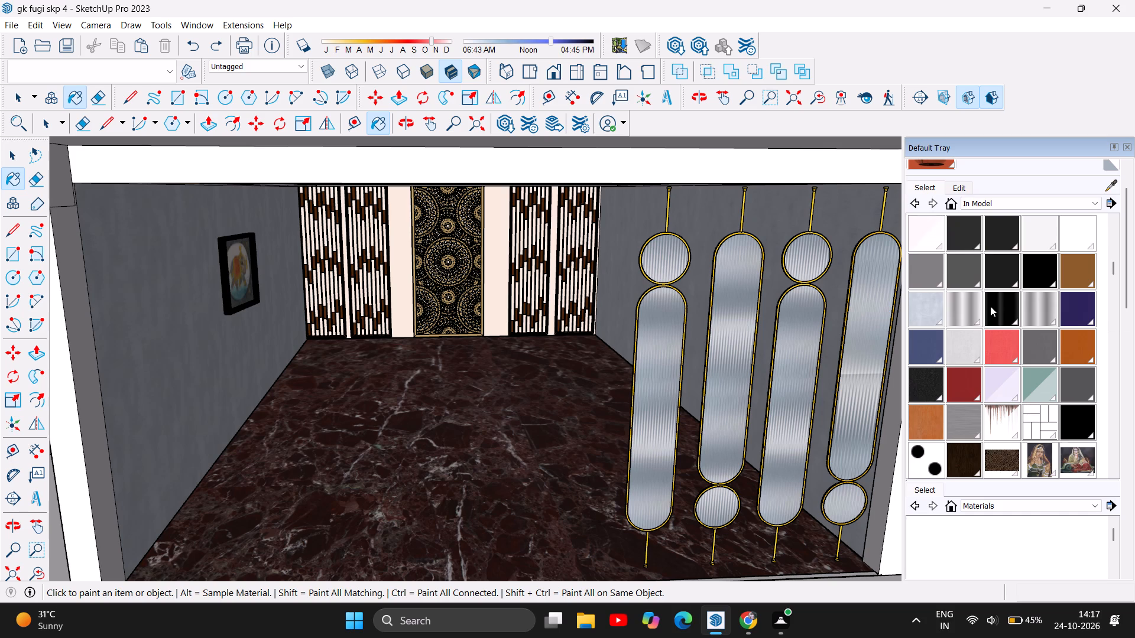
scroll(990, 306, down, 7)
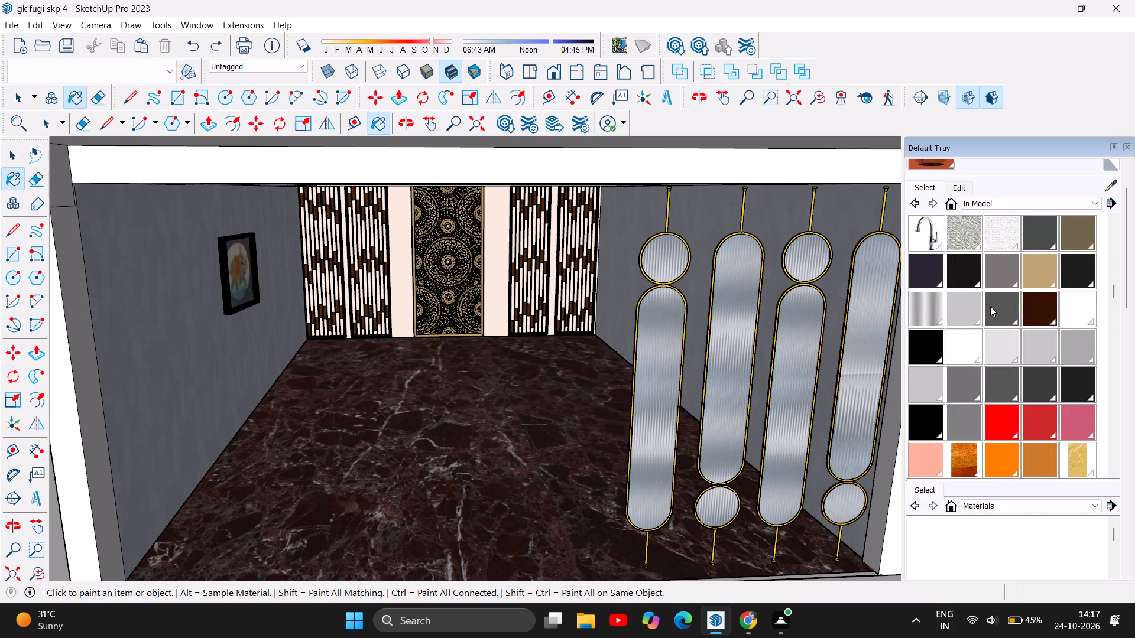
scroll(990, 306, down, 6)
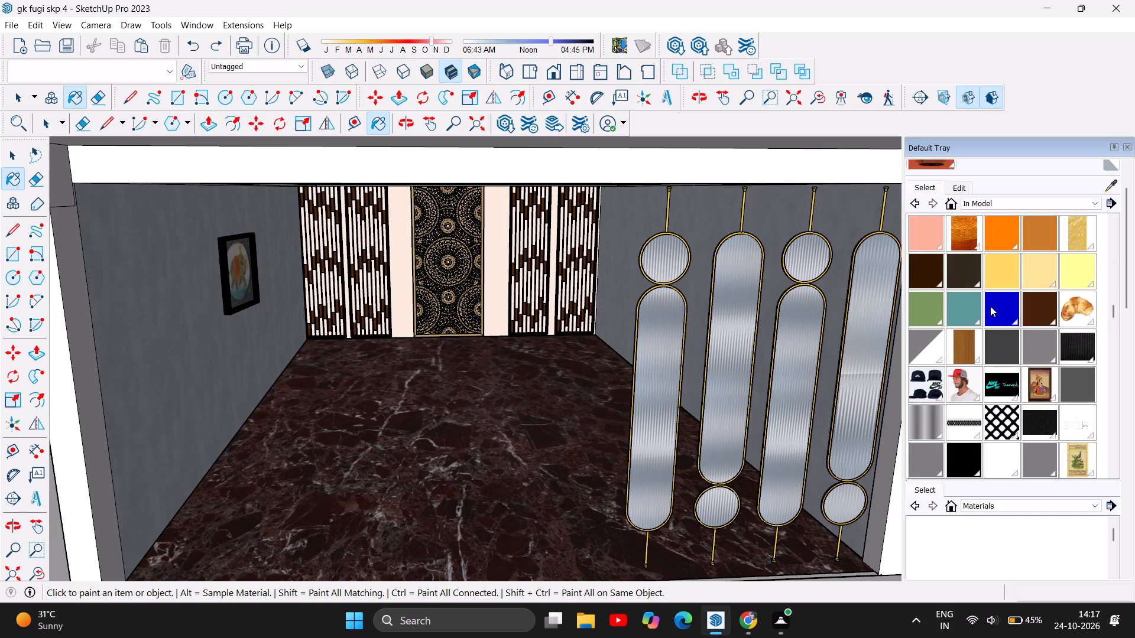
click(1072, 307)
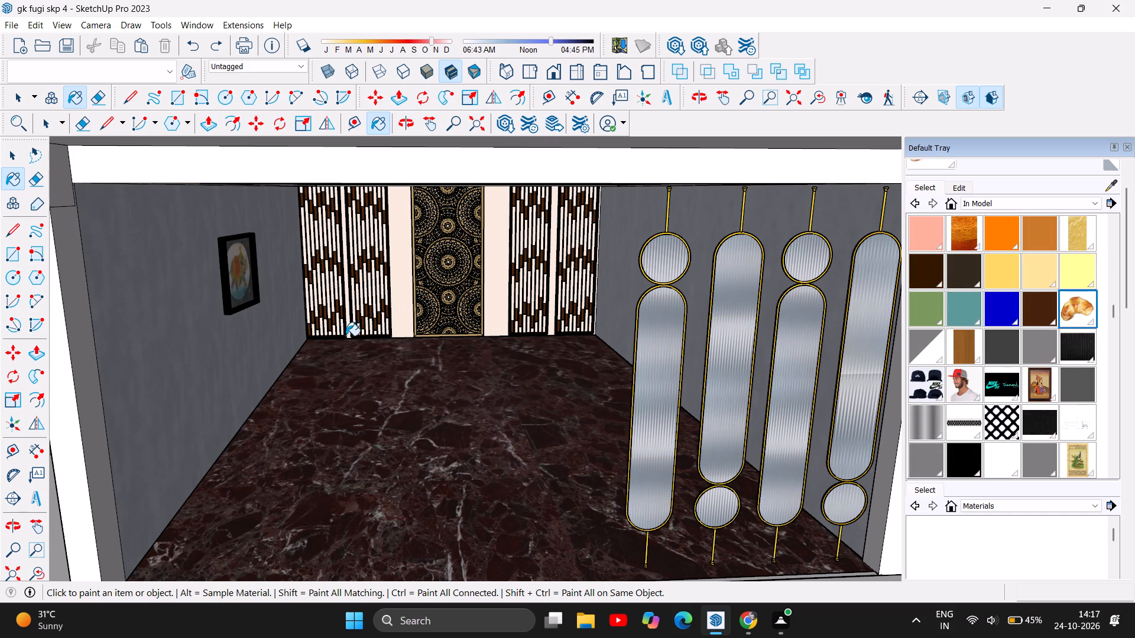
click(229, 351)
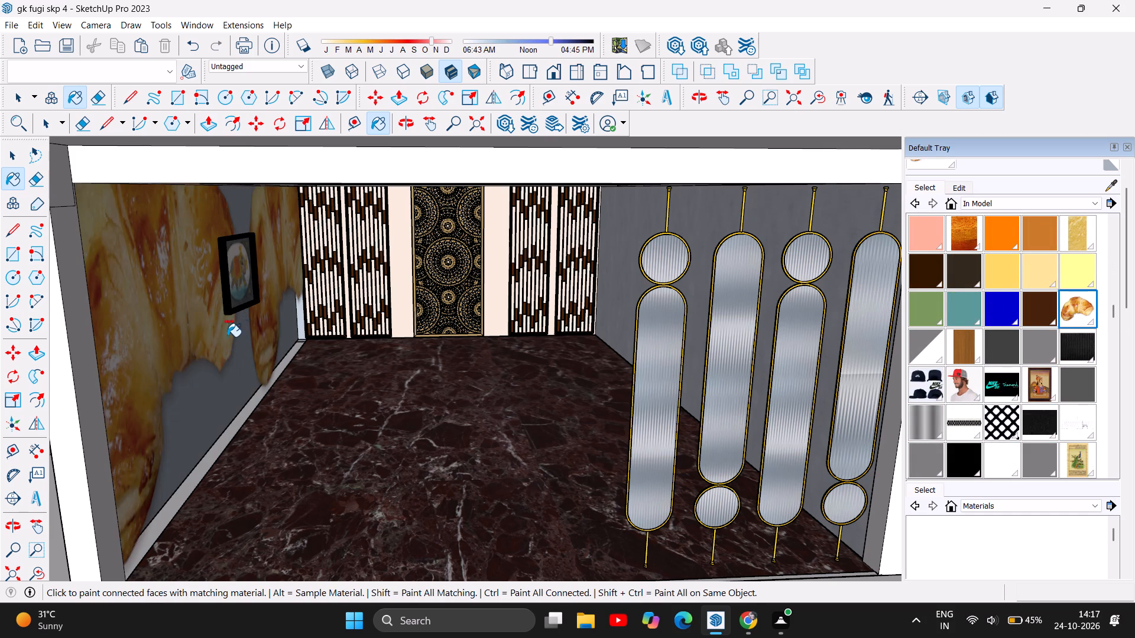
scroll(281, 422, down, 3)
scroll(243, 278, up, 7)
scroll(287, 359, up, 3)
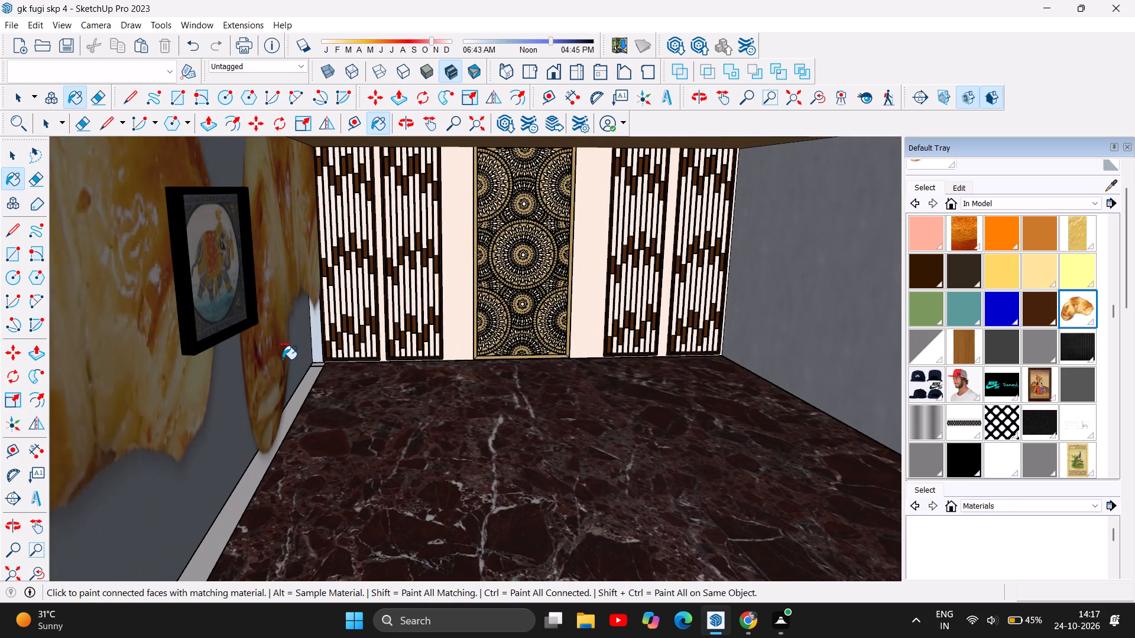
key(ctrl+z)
Examine the marble-floored room from its open front, including the walls, ceiling and hanging fluted-glass partition.
scroll(283, 359, down, 2)
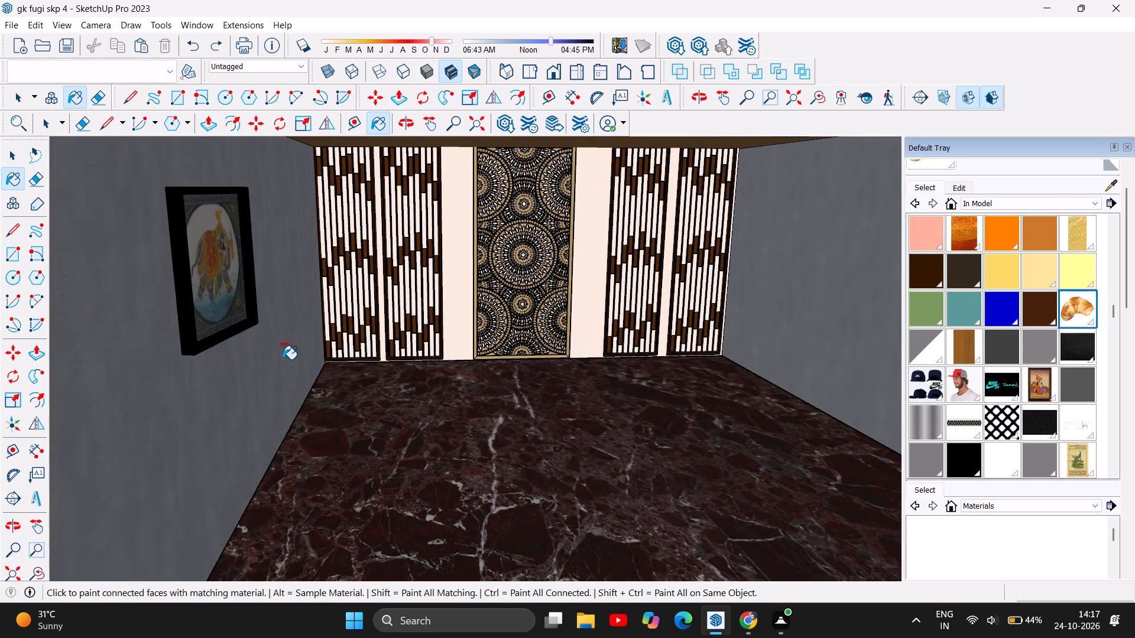
scroll(283, 359, down, 7)
scroll(434, 383, down, 5)
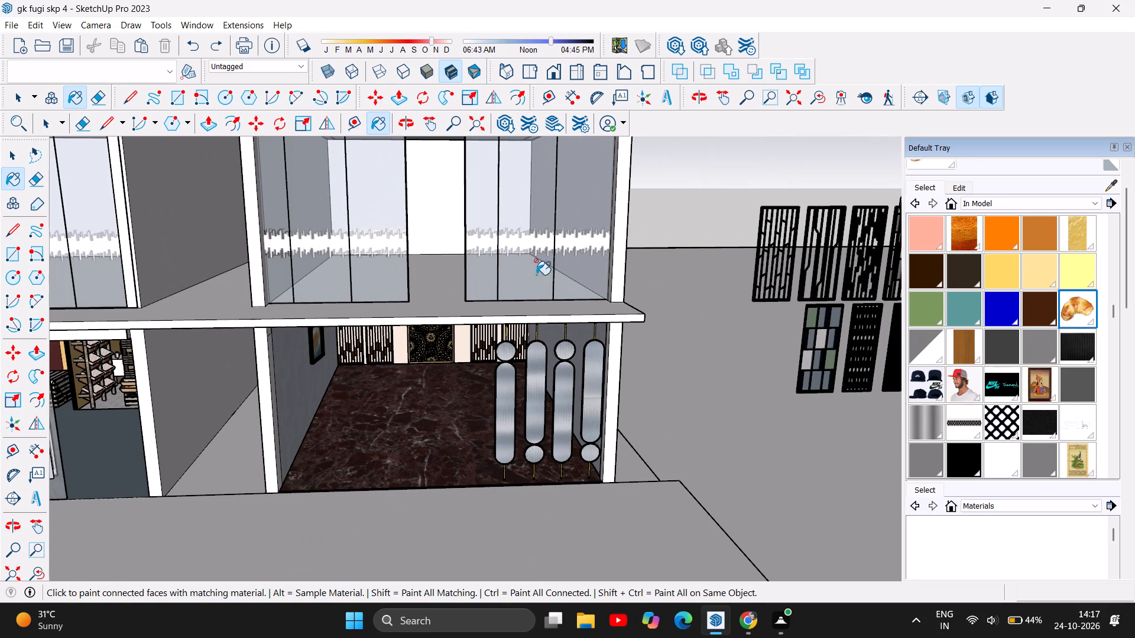
click(406, 129)
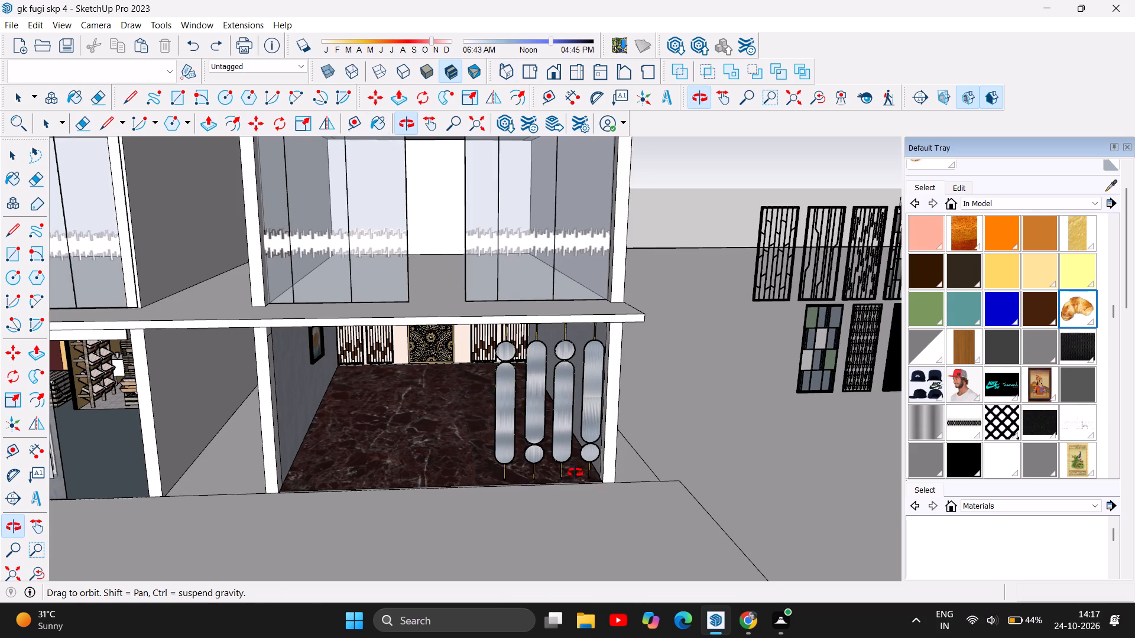
drag(575, 487, 581, 448)
click(581, 448)
scroll(471, 340, up, 3)
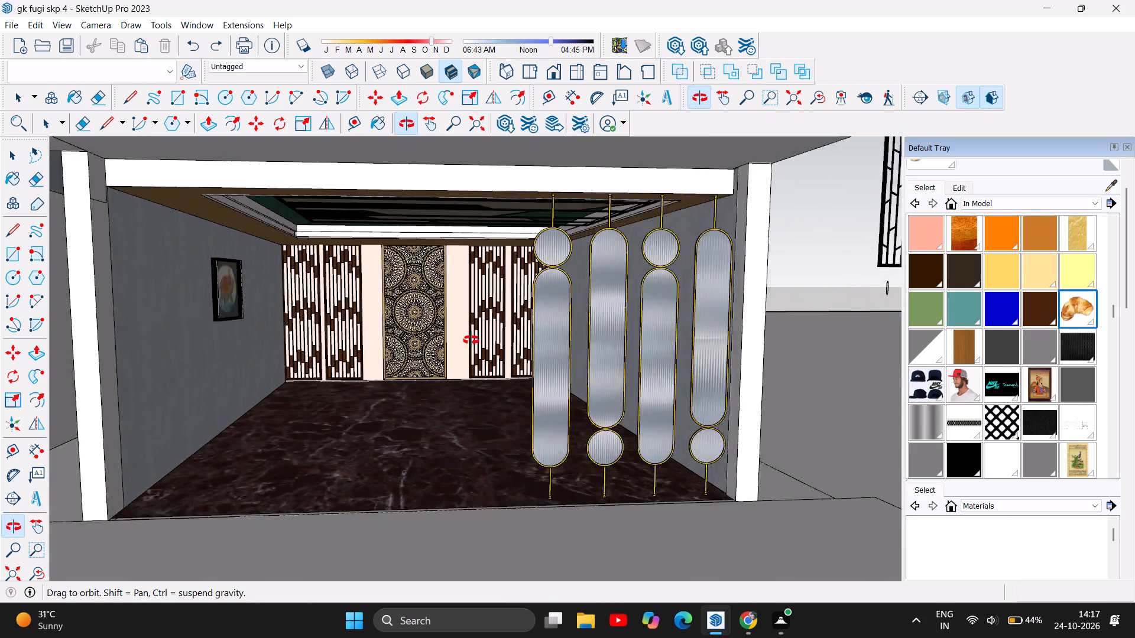
Look through the components in the model for more pieces to use in the marble-floored room.
scroll(471, 340, up, 2)
scroll(526, 338, down, 3)
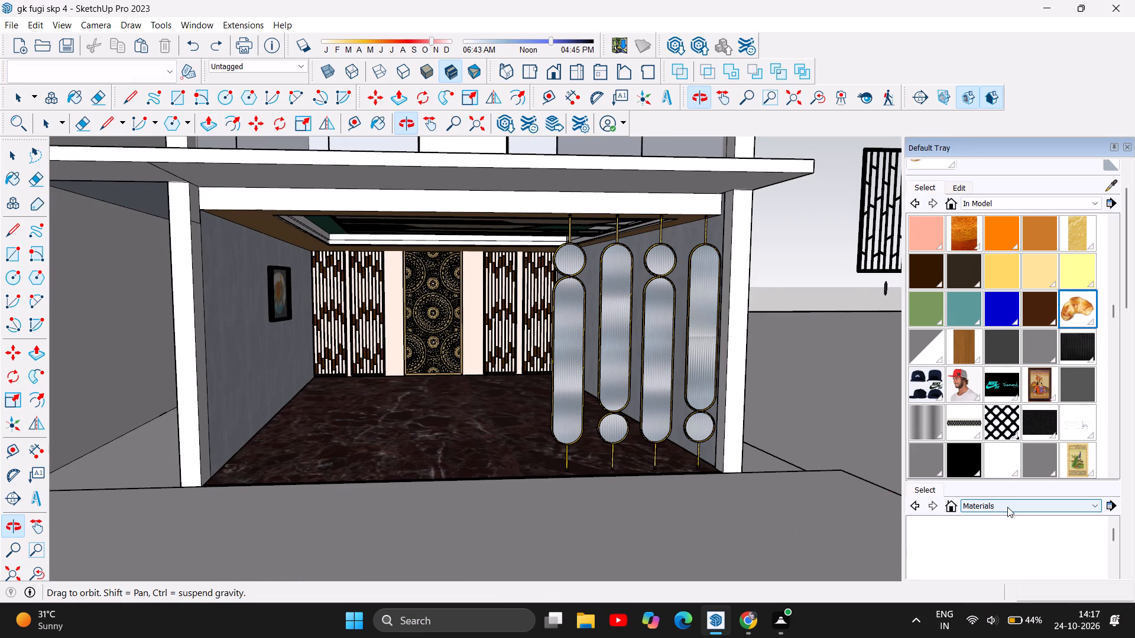
scroll(1010, 507, down, 7)
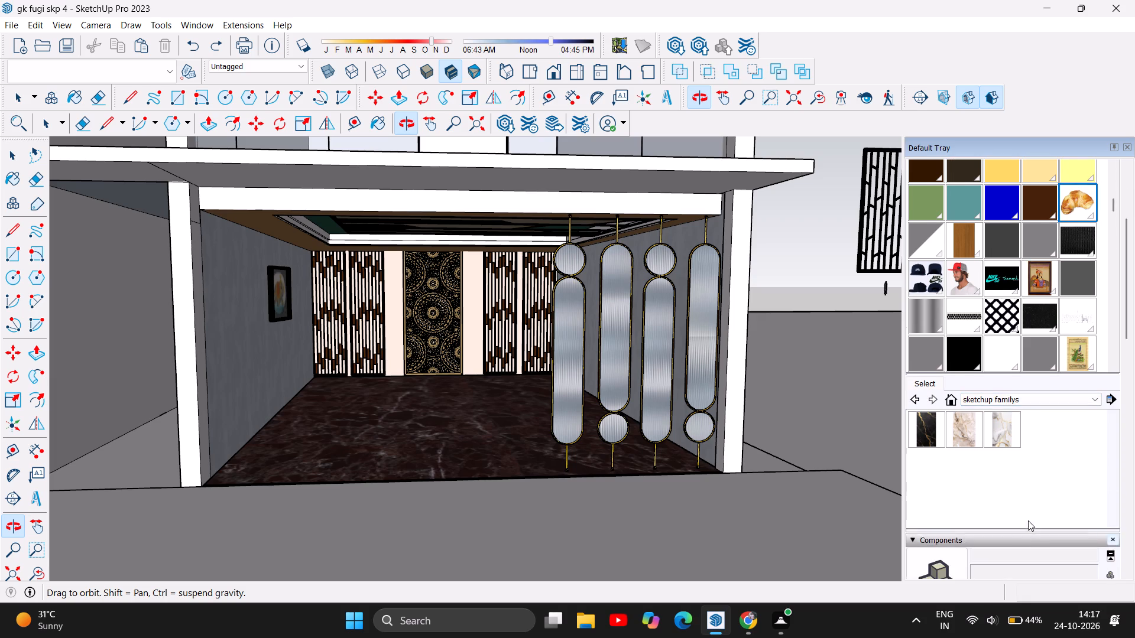
scroll(1028, 520, down, 7)
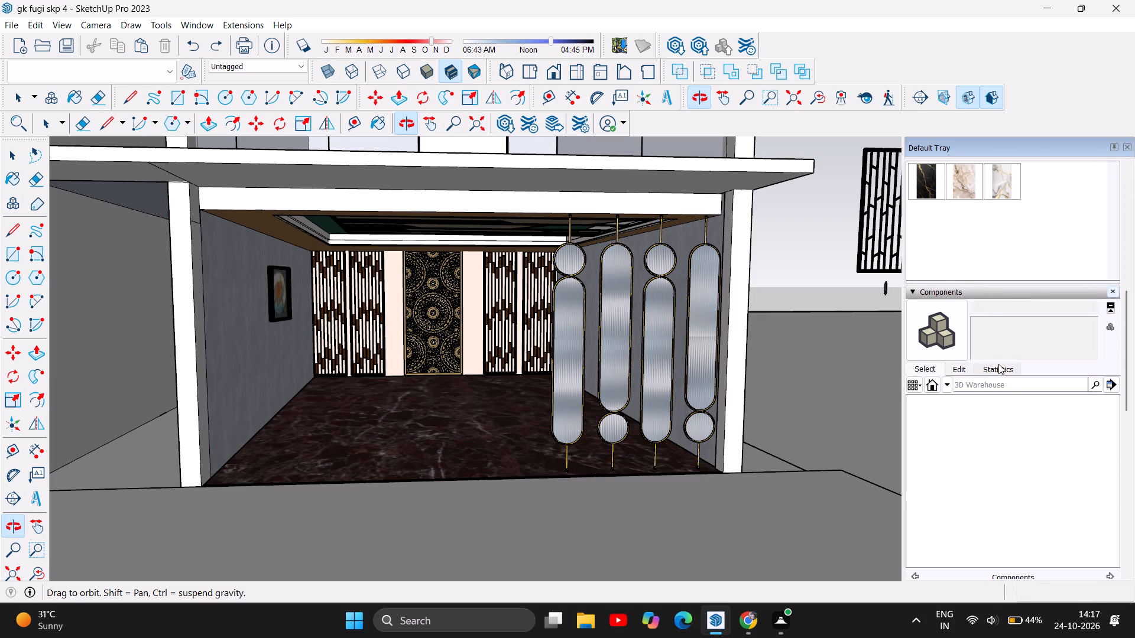
click(935, 385)
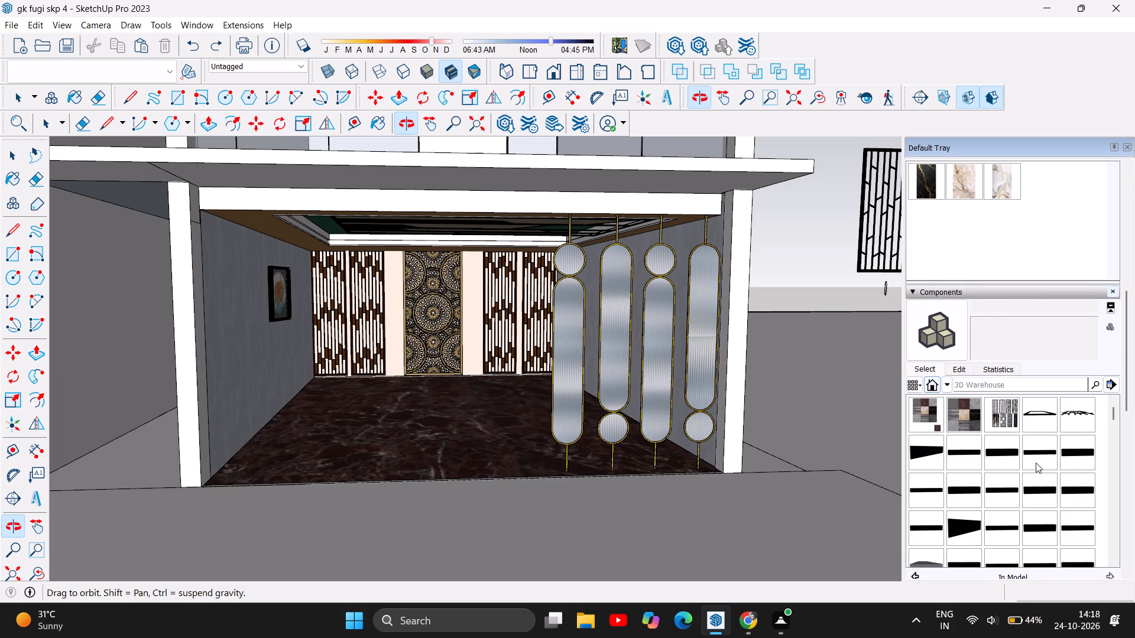
scroll(1022, 436, down, 2)
scroll(1050, 501, down, 3)
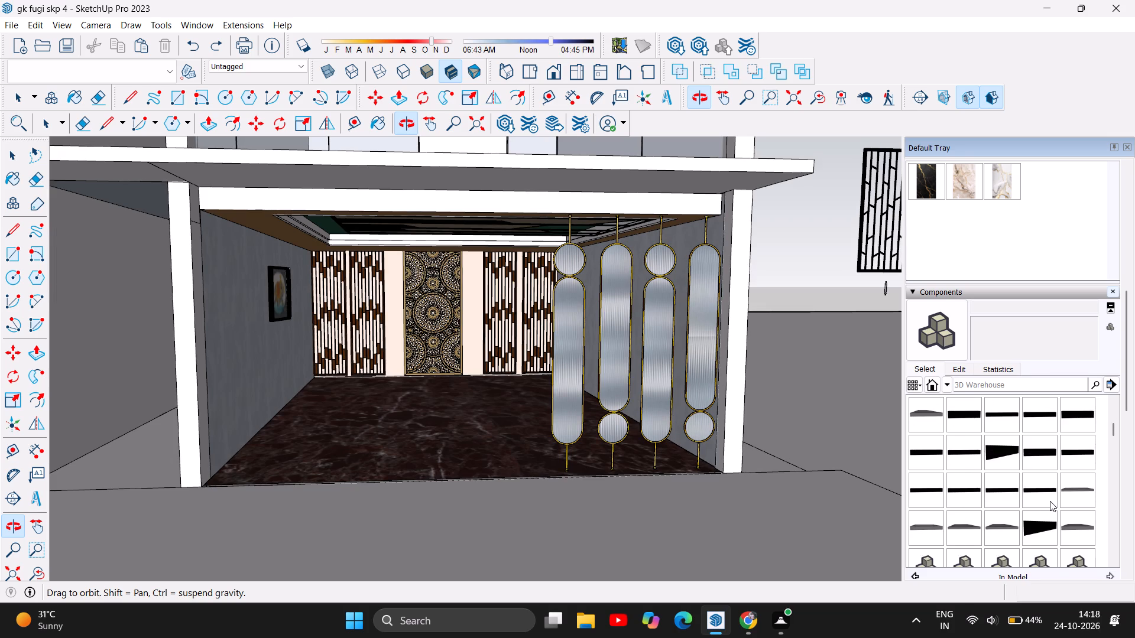
scroll(1050, 501, down, 2)
scroll(1050, 501, up, 1)
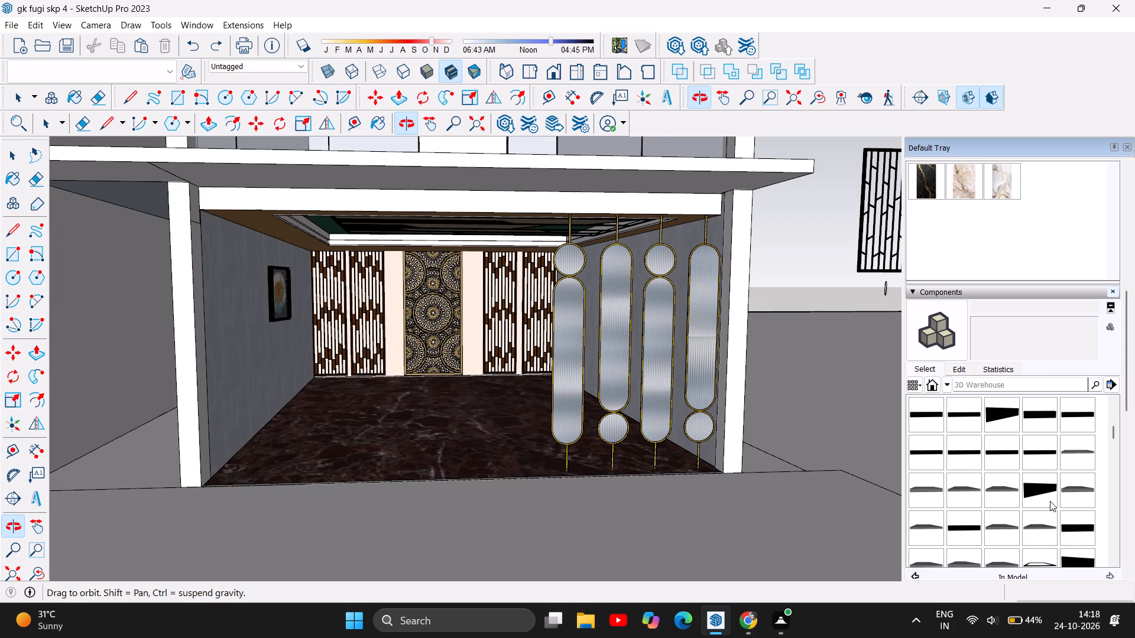
scroll(1050, 501, up, 8)
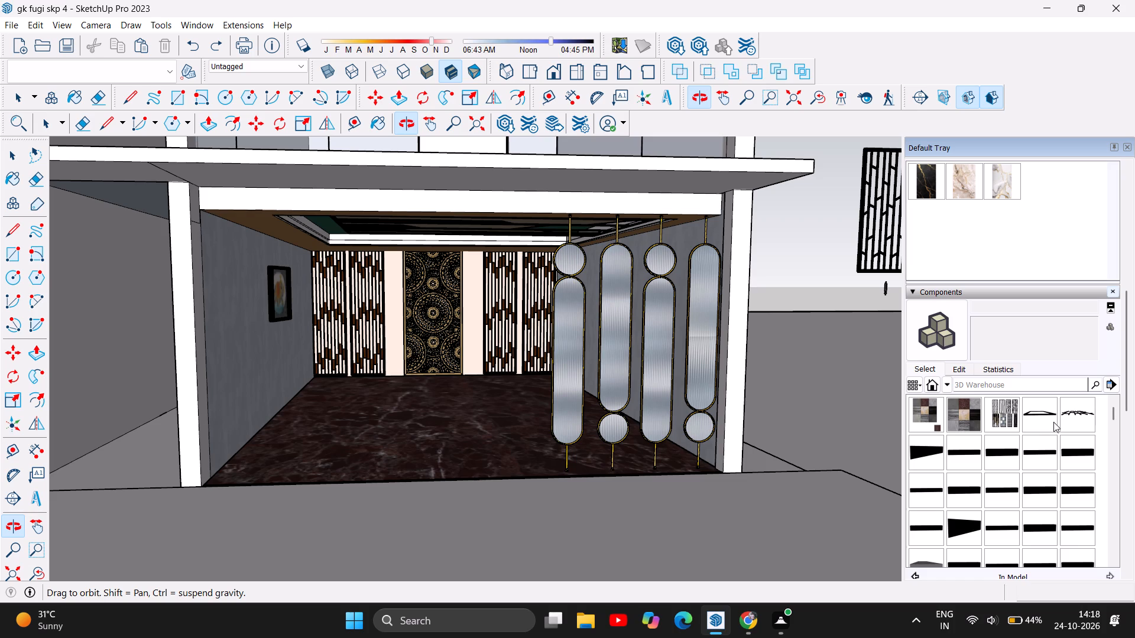
scroll(1022, 447, down, 5)
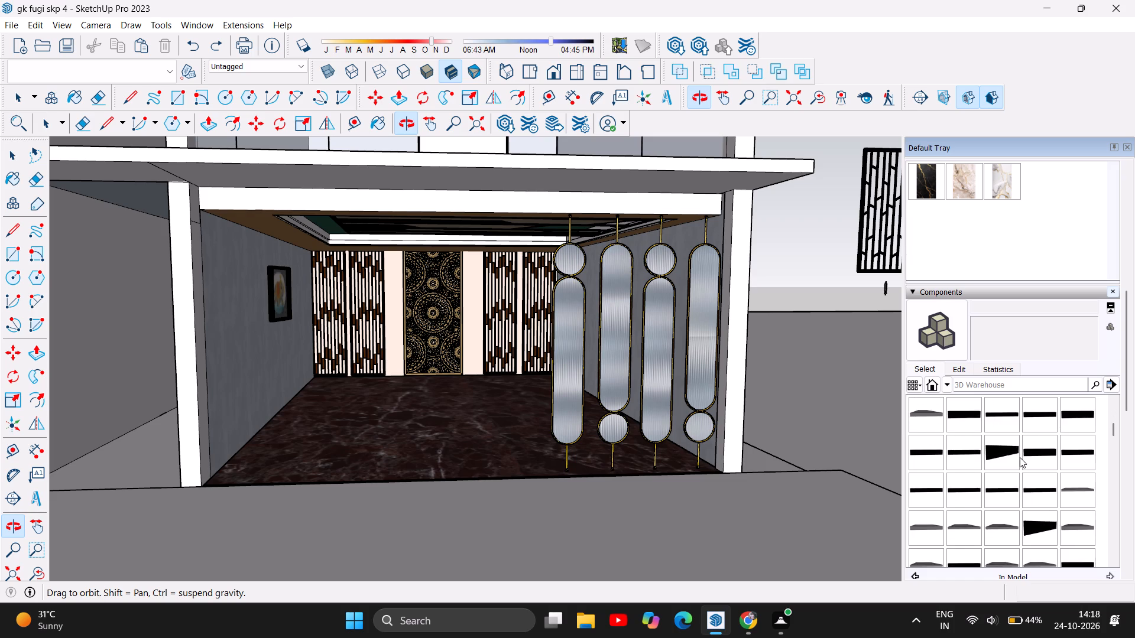
scroll(1020, 457, down, 20)
scroll(1020, 457, down, 8)
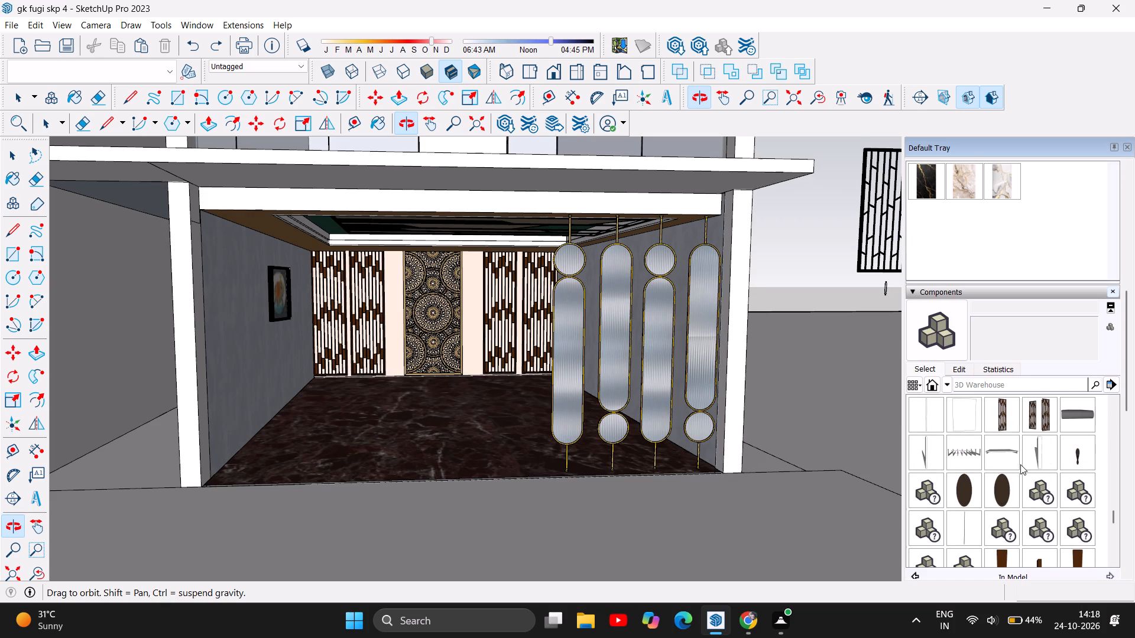
scroll(1022, 467, down, 2)
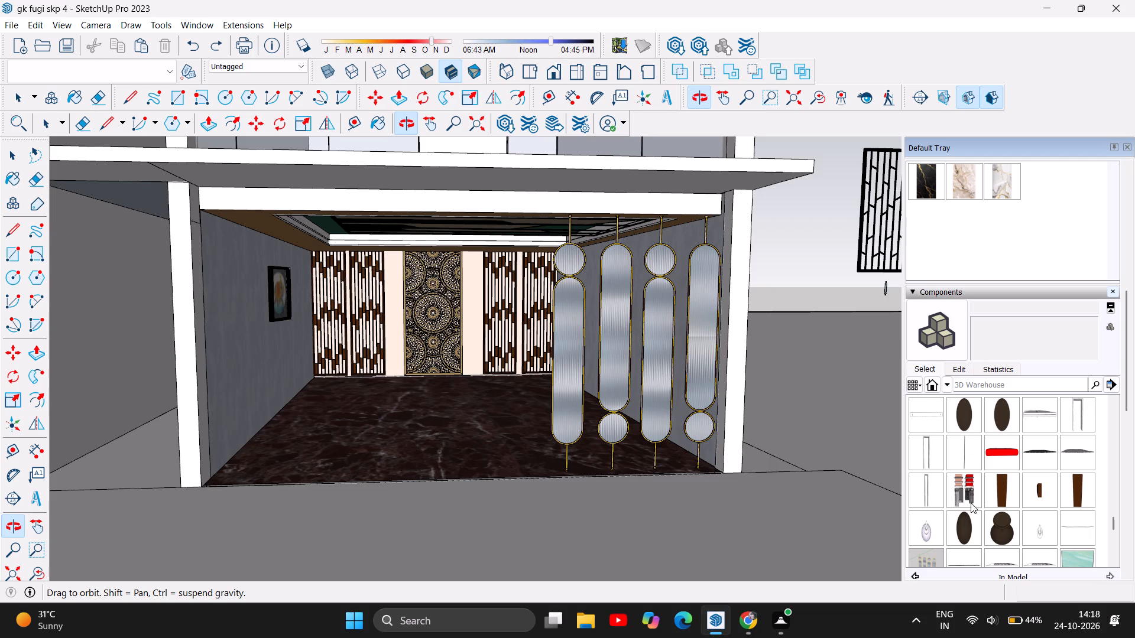
Show the in-model components with larger thumbnails and look through them down to the end of the collection.
click(915, 385)
click(936, 413)
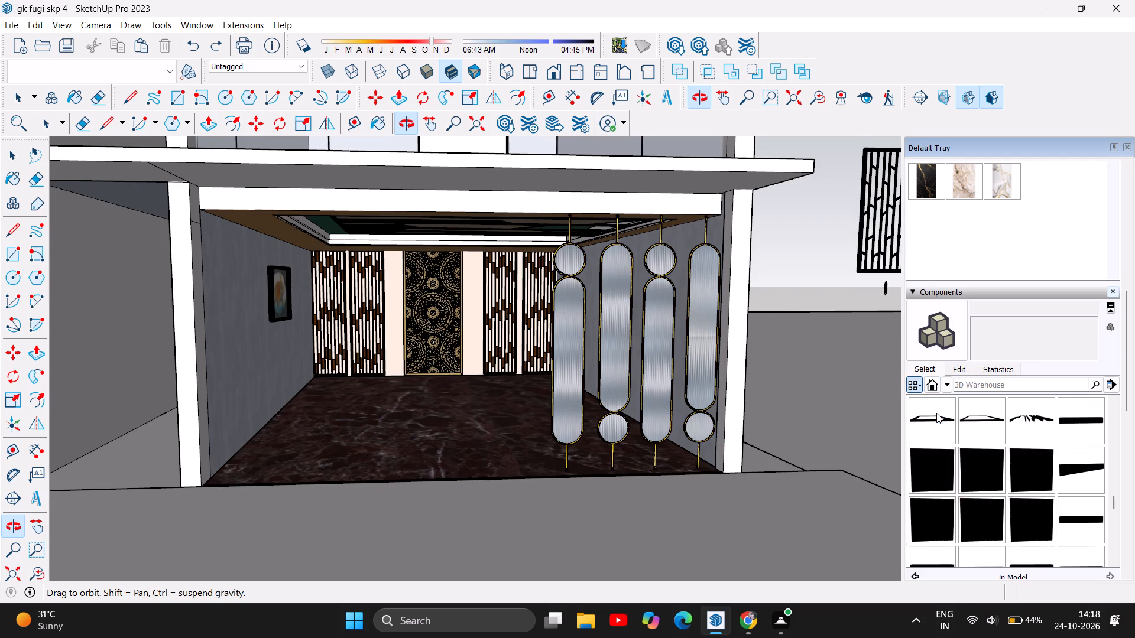
scroll(1009, 467, down, 2)
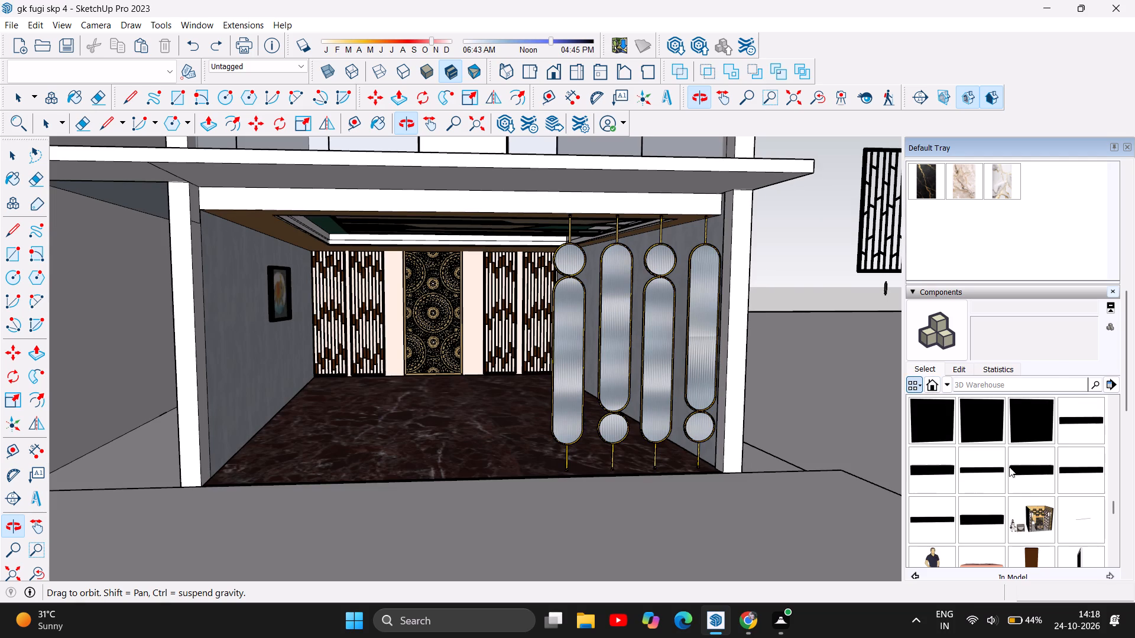
scroll(1009, 467, down, 1)
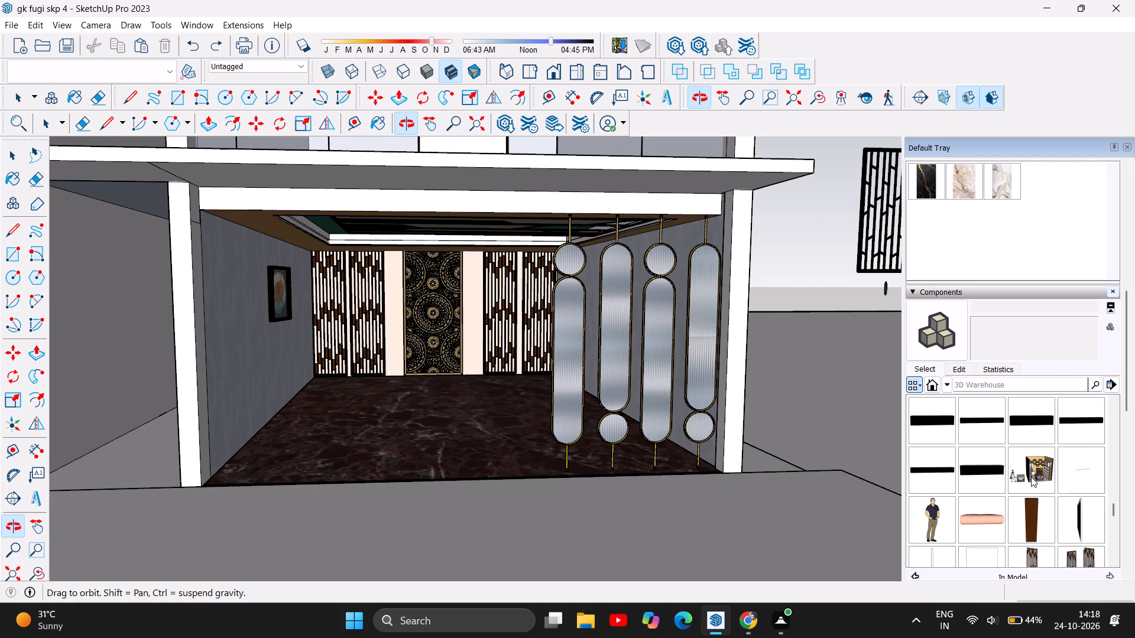
scroll(1032, 477, down, 2)
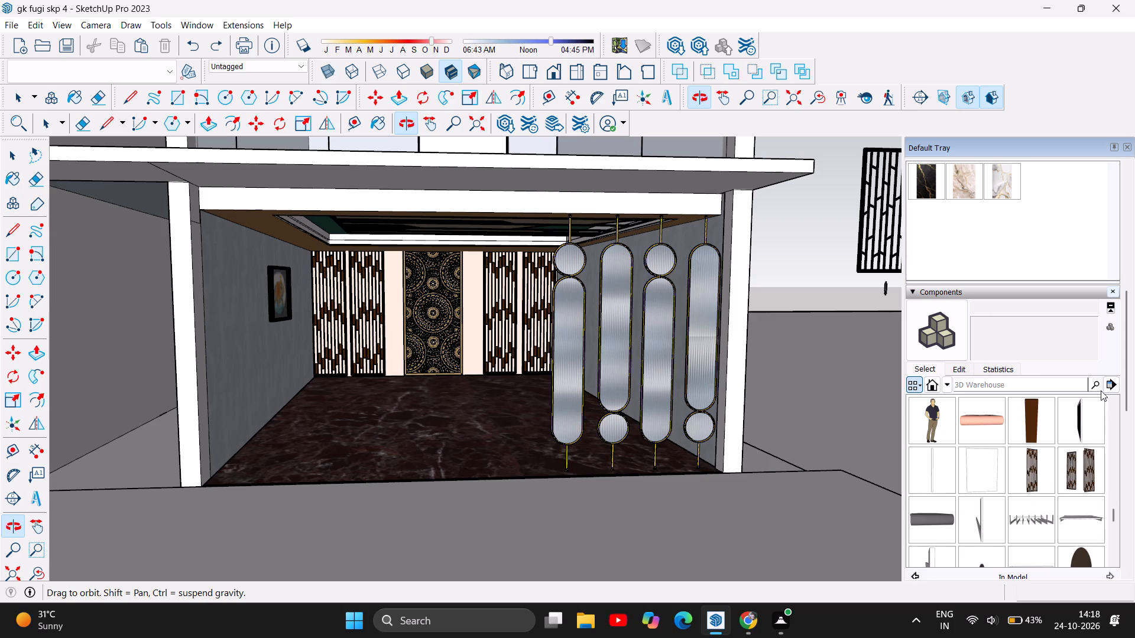
scroll(1014, 516, down, 1)
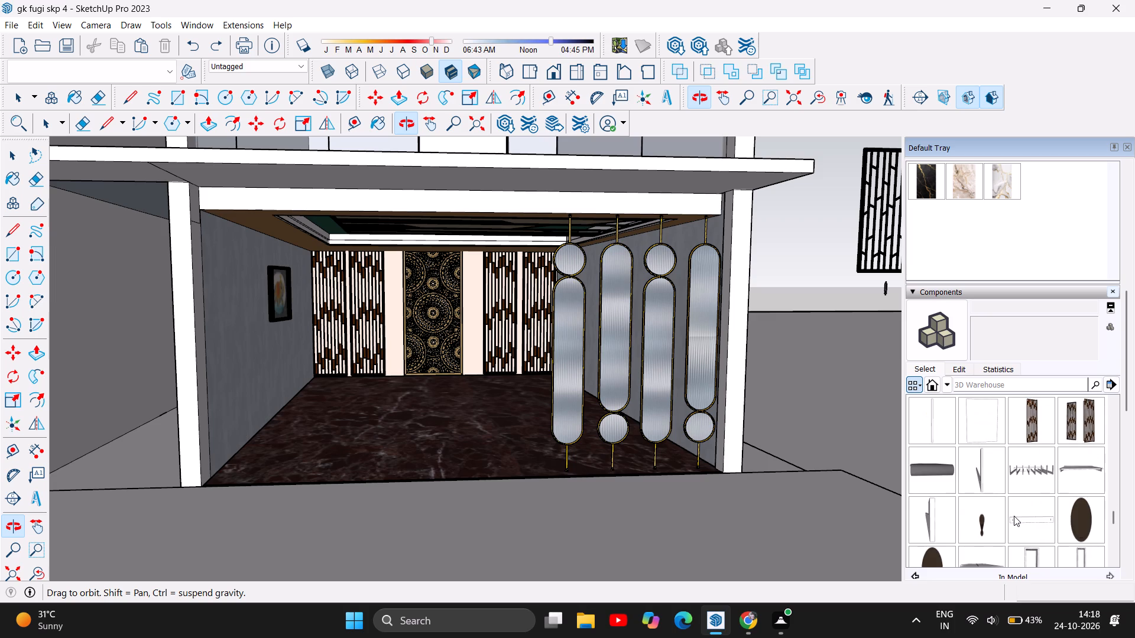
scroll(1014, 516, down, 3)
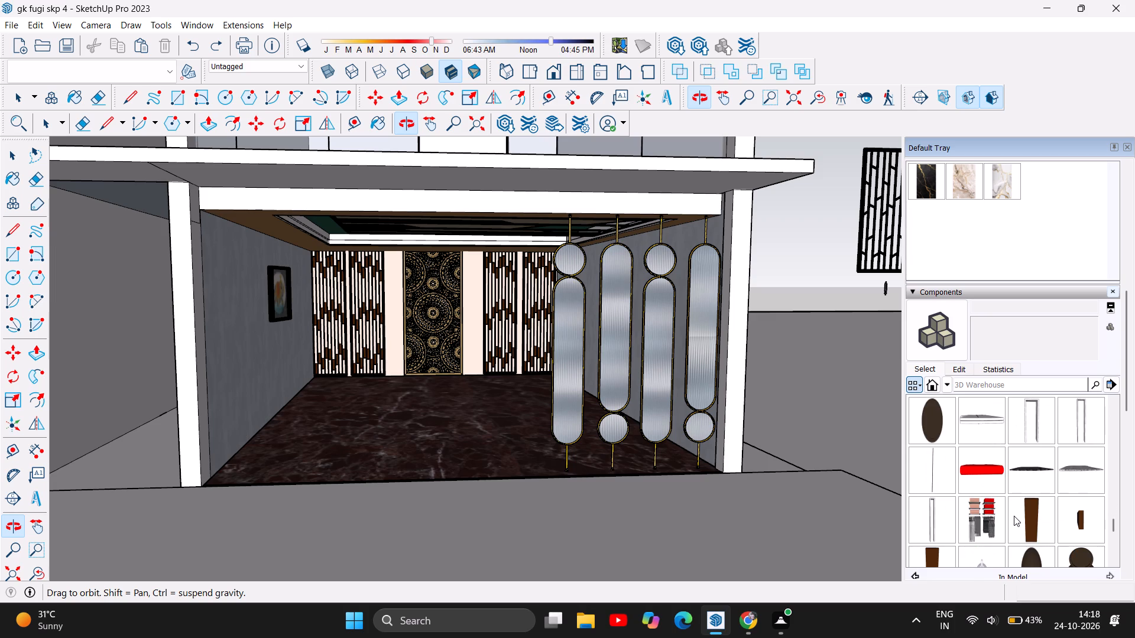
scroll(1014, 516, down, 1)
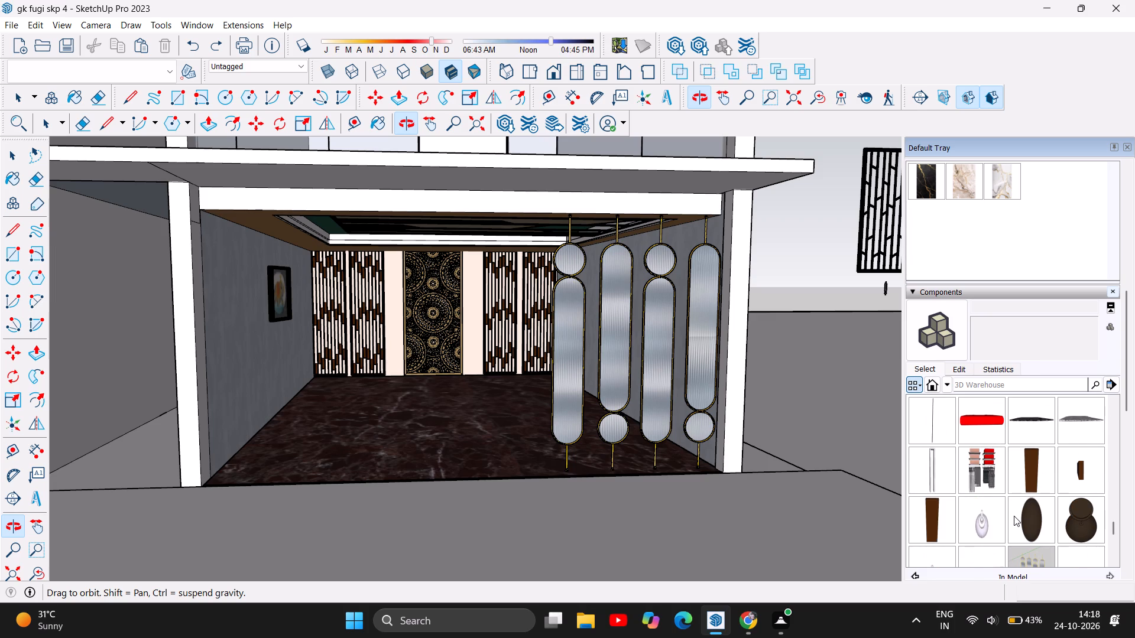
scroll(1014, 516, down, 3)
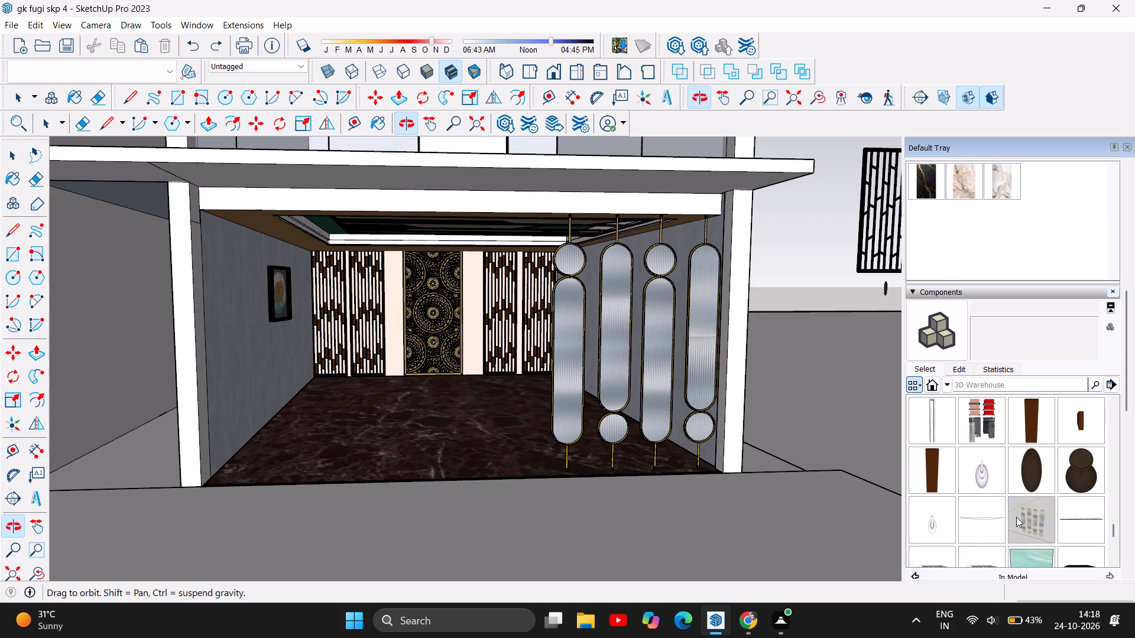
scroll(1016, 517, down, 3)
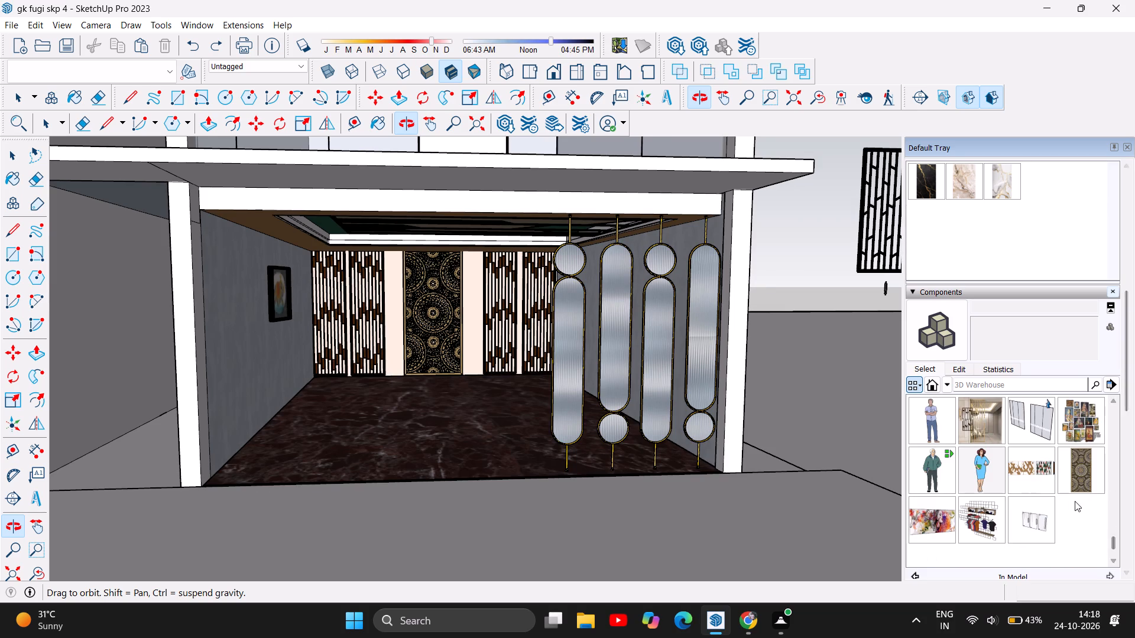
scroll(1074, 501, down, 2)
scroll(1074, 501, up, 4)
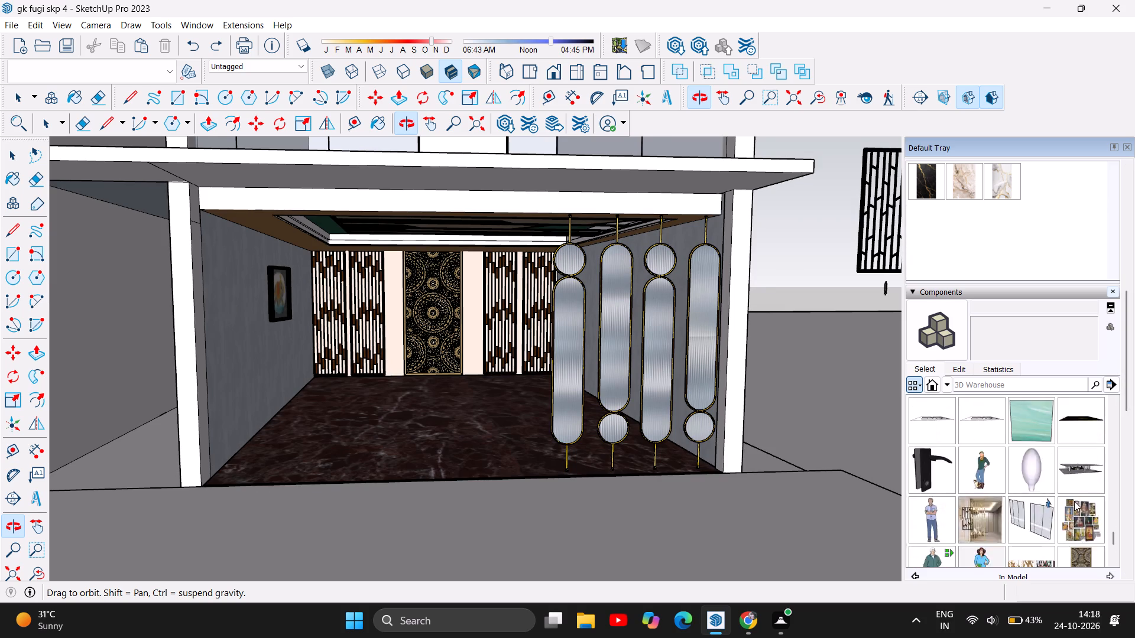
scroll(1074, 501, up, 1)
click(1104, 580)
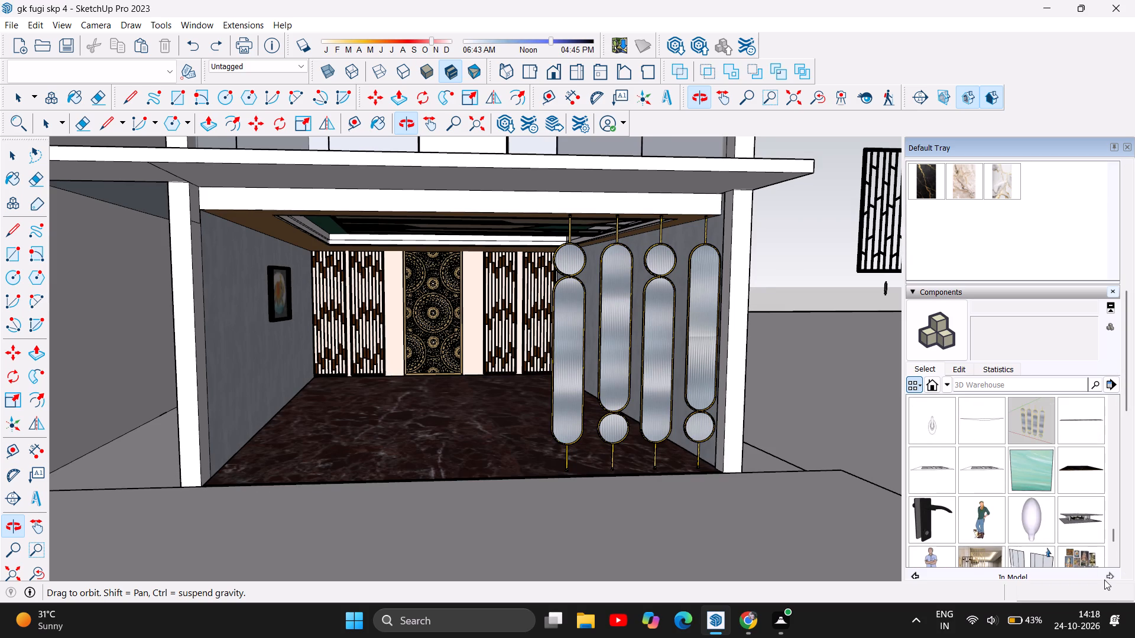
scroll(1103, 461, down, 8)
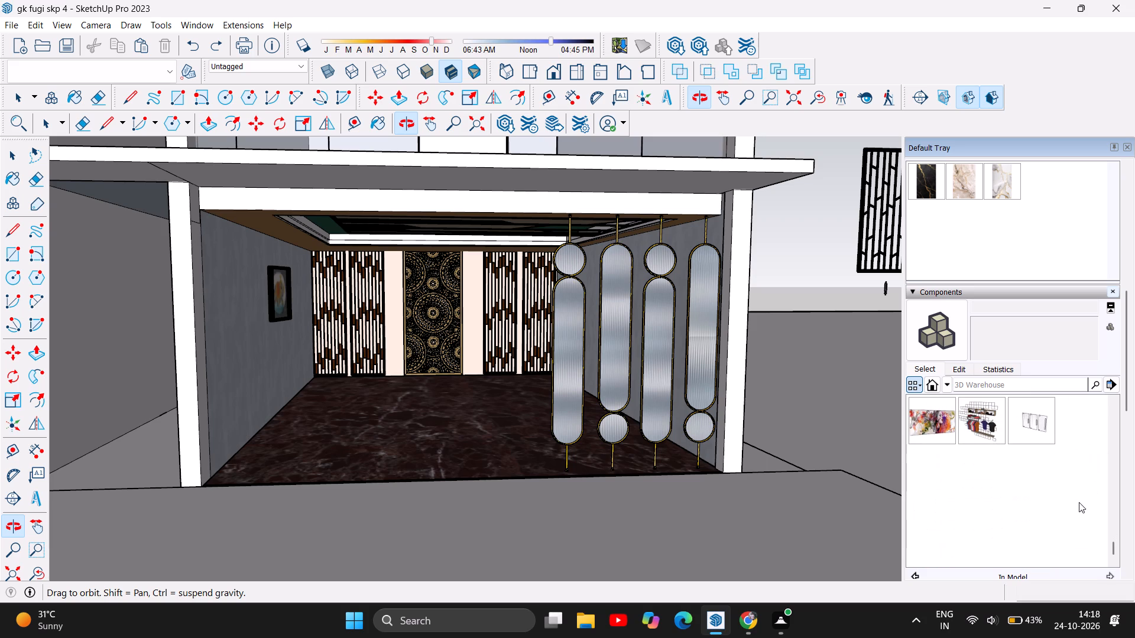
scroll(1078, 504, down, 2)
Look over the 3D Warehouse "false cieling" results, and go back through the in-model components to the start of the collection.
click(1100, 572)
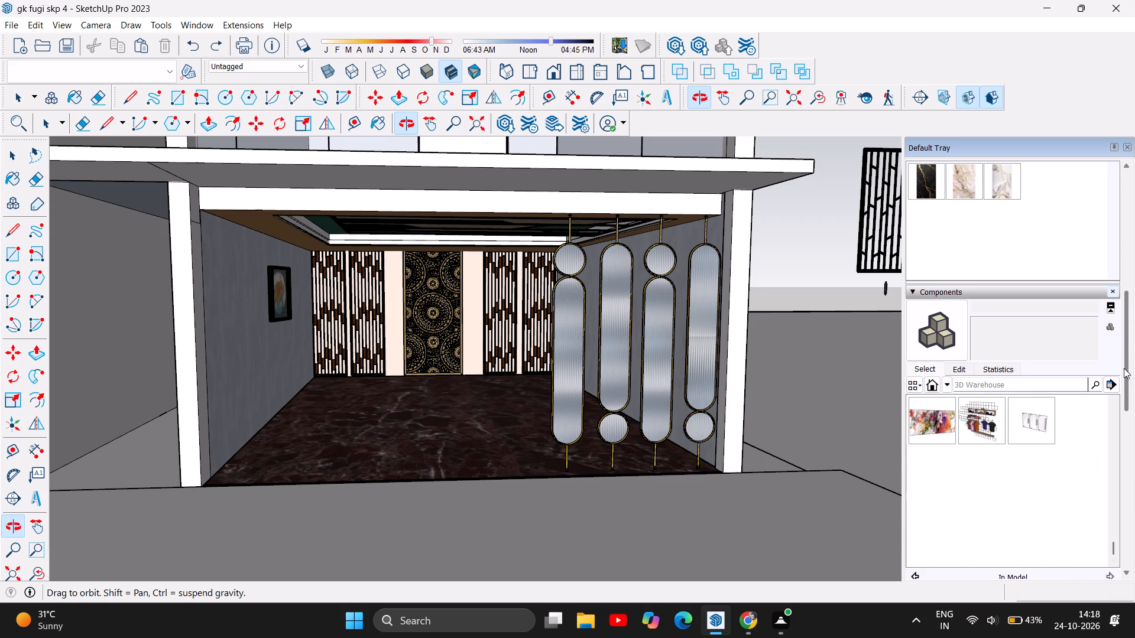
drag(1128, 382, 1127, 455)
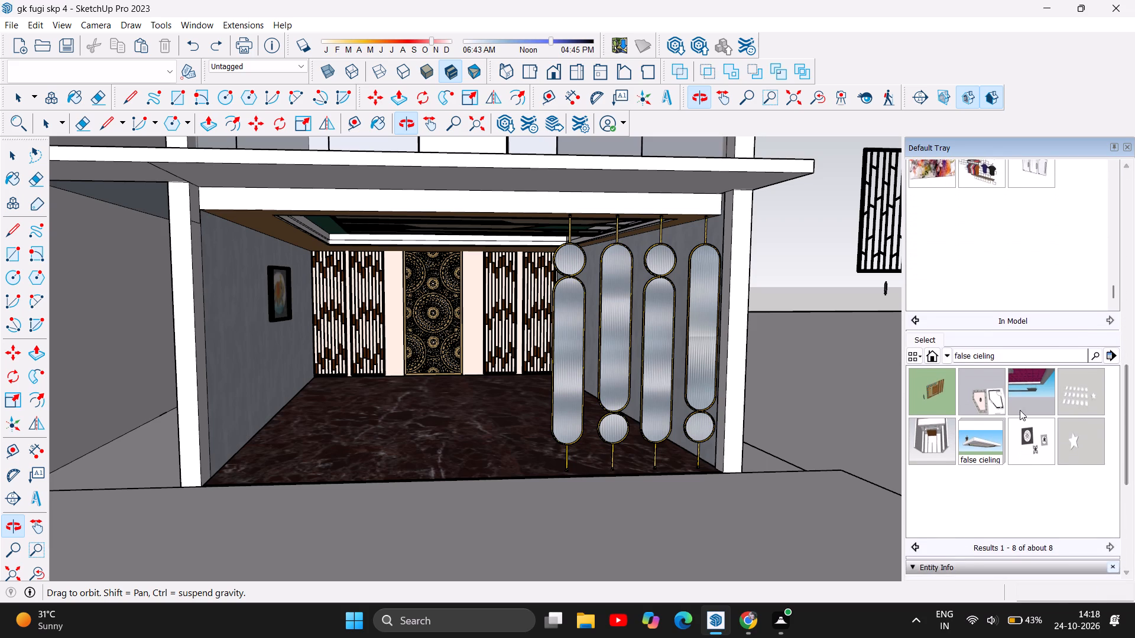
scroll(1020, 410, down, 9)
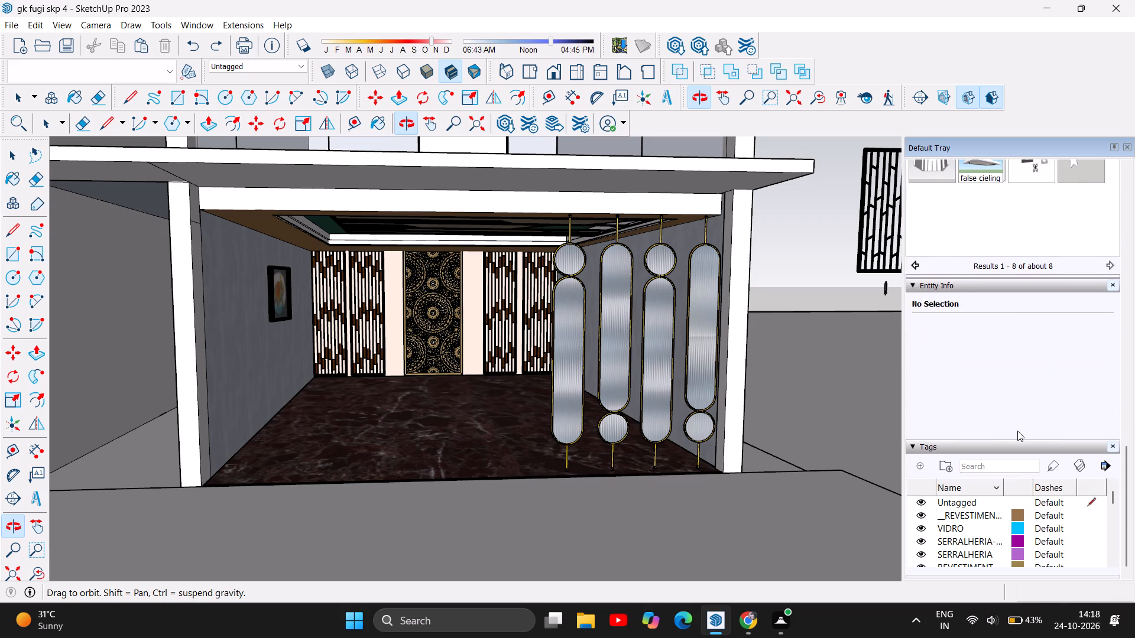
scroll(1017, 431, down, 4)
scroll(1035, 417, up, 3)
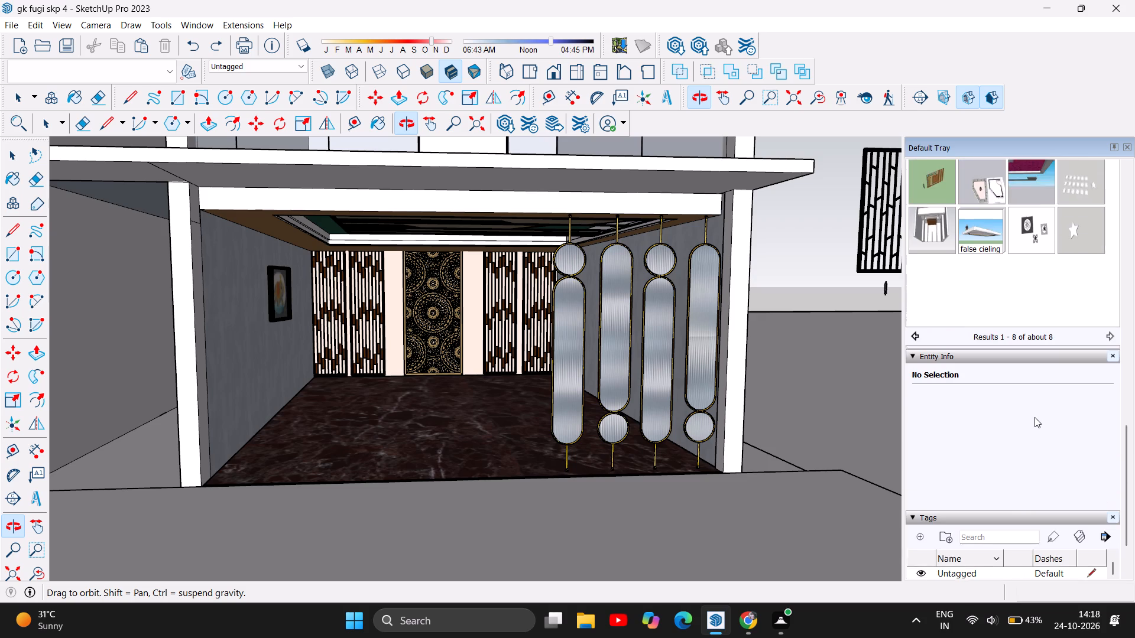
scroll(1035, 417, up, 13)
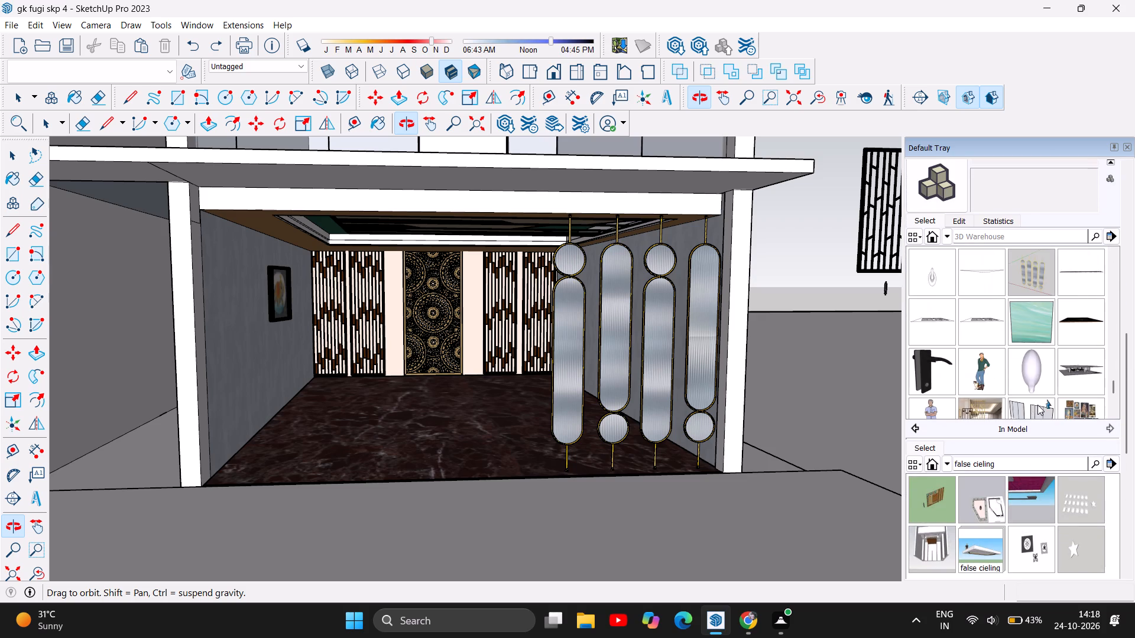
scroll(1064, 354, up, 9)
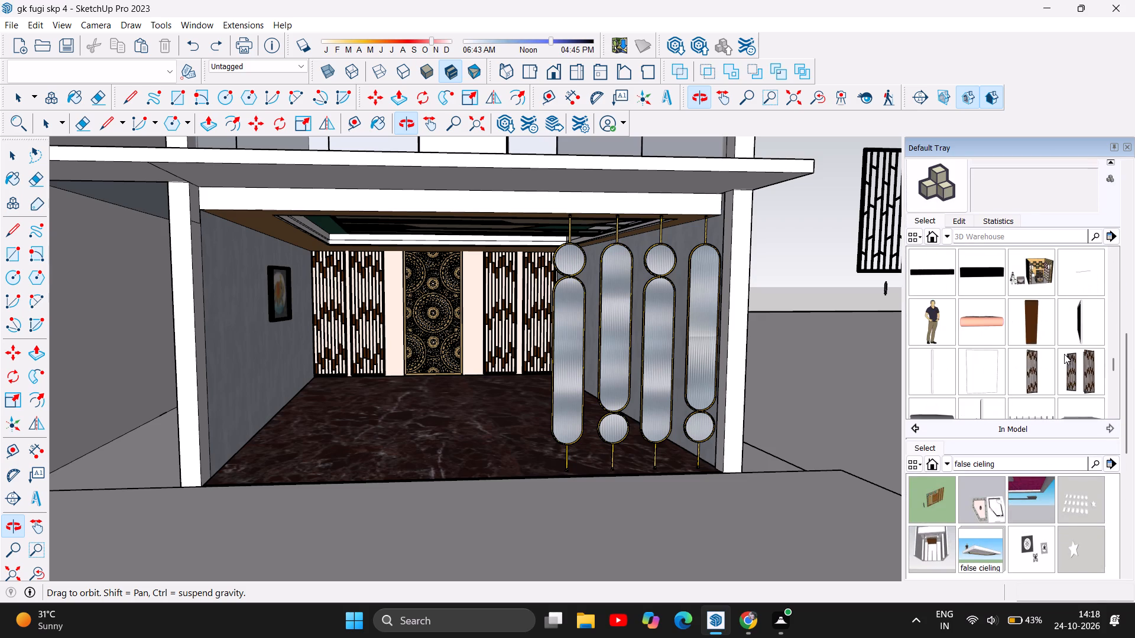
scroll(1064, 354, up, 16)
scroll(1064, 354, up, 16)
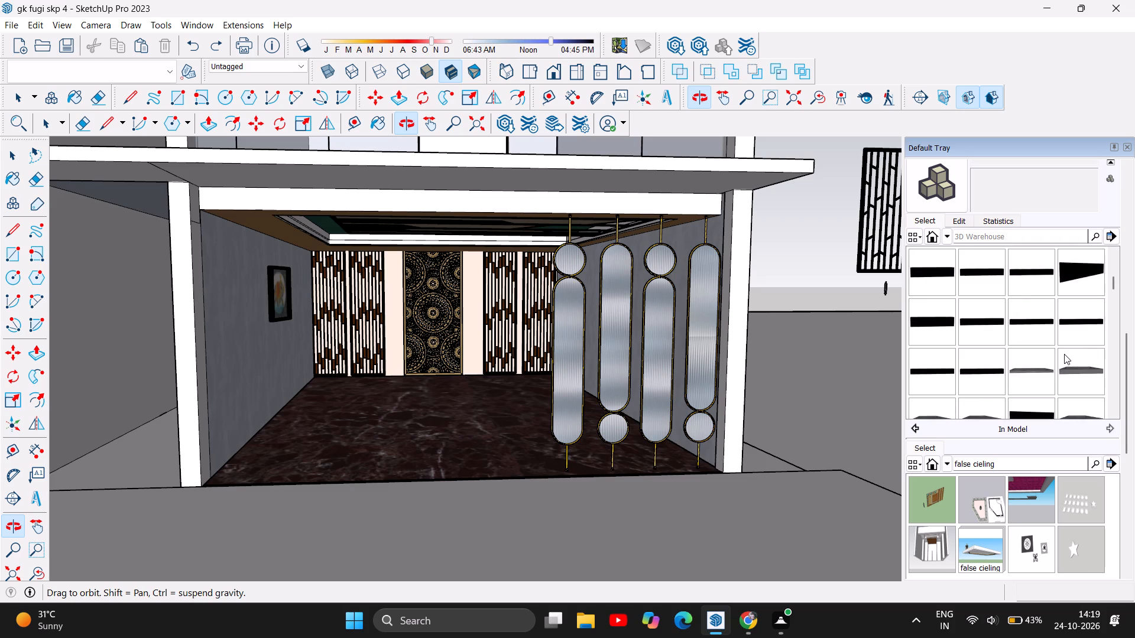
scroll(1064, 354, up, 11)
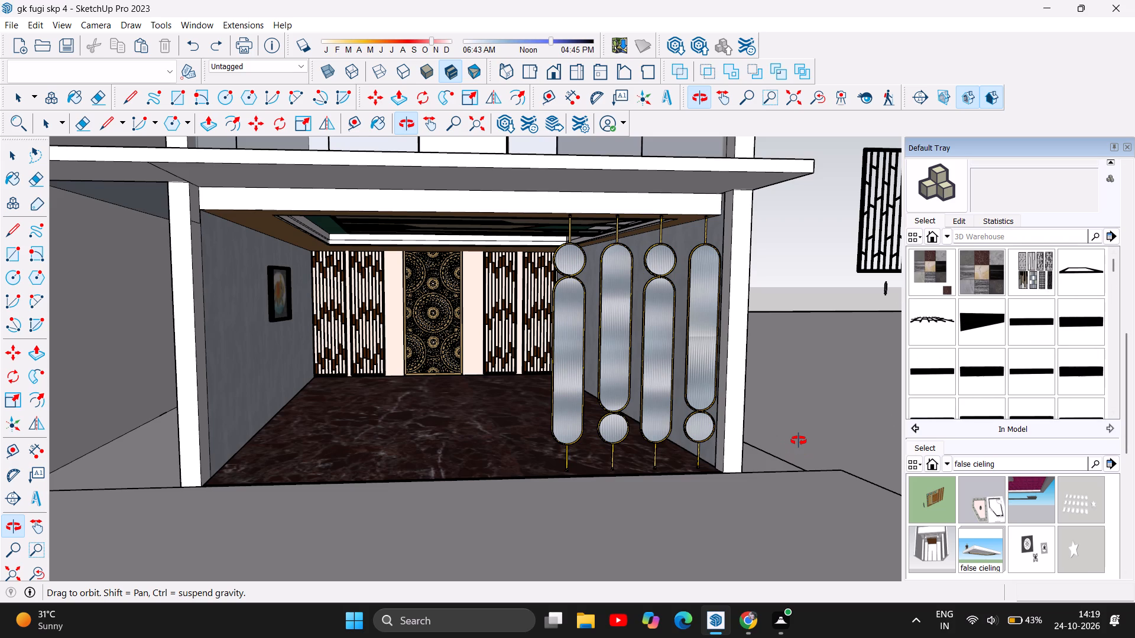
Examine the marble-floored room from outside and close up, including its back wall with the carved circular-pattern panel and slatted screens.
scroll(801, 441, down, 2)
scroll(295, 331, down, 5)
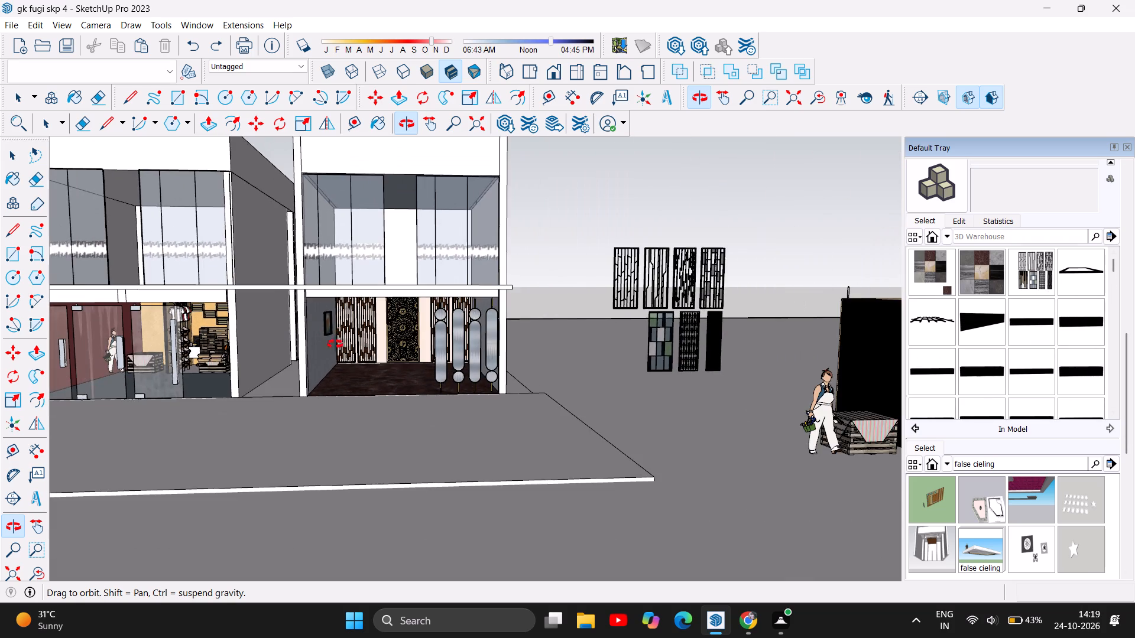
scroll(362, 364, up, 7)
scroll(365, 364, down, 1)
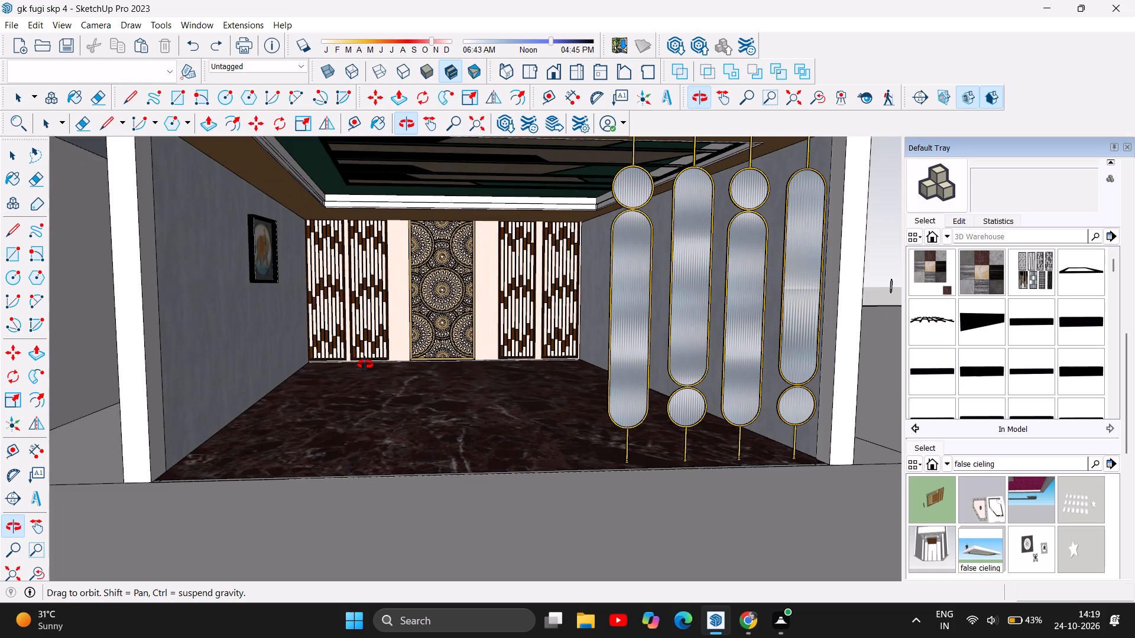
scroll(365, 364, down, 1)
scroll(449, 382, up, 2)
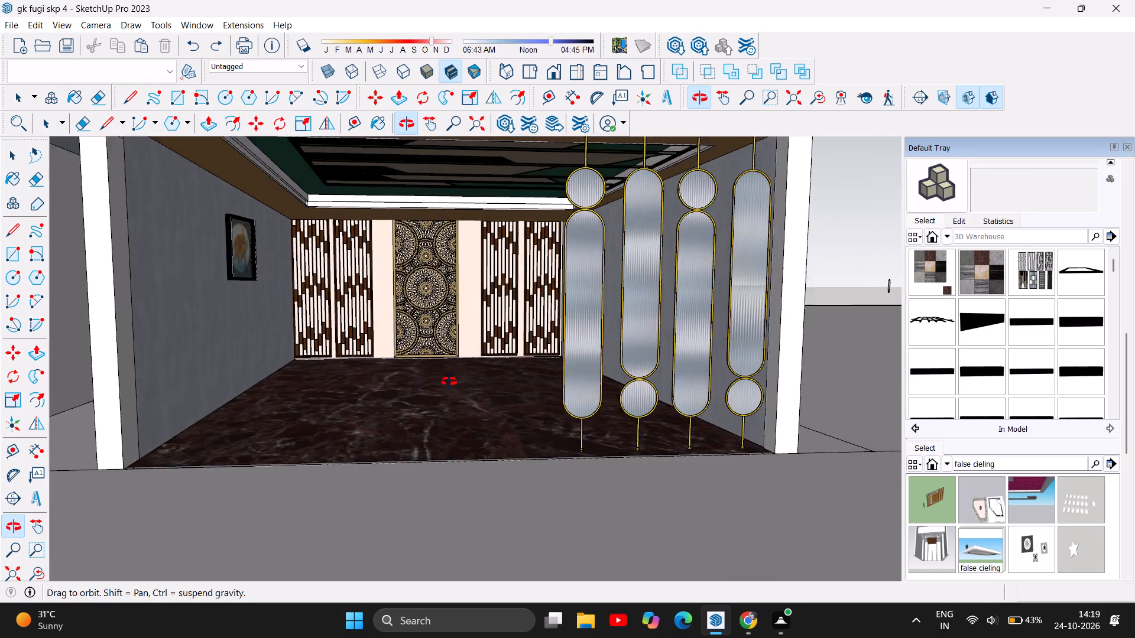
scroll(449, 382, up, 3)
scroll(421, 259, up, 7)
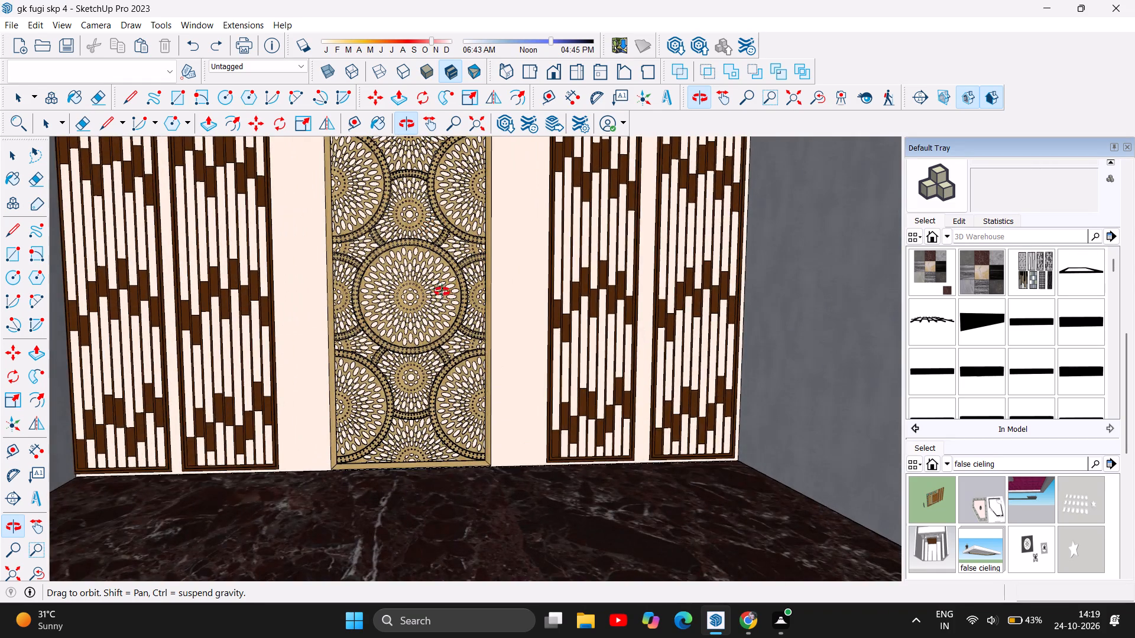
scroll(461, 301, down, 12)
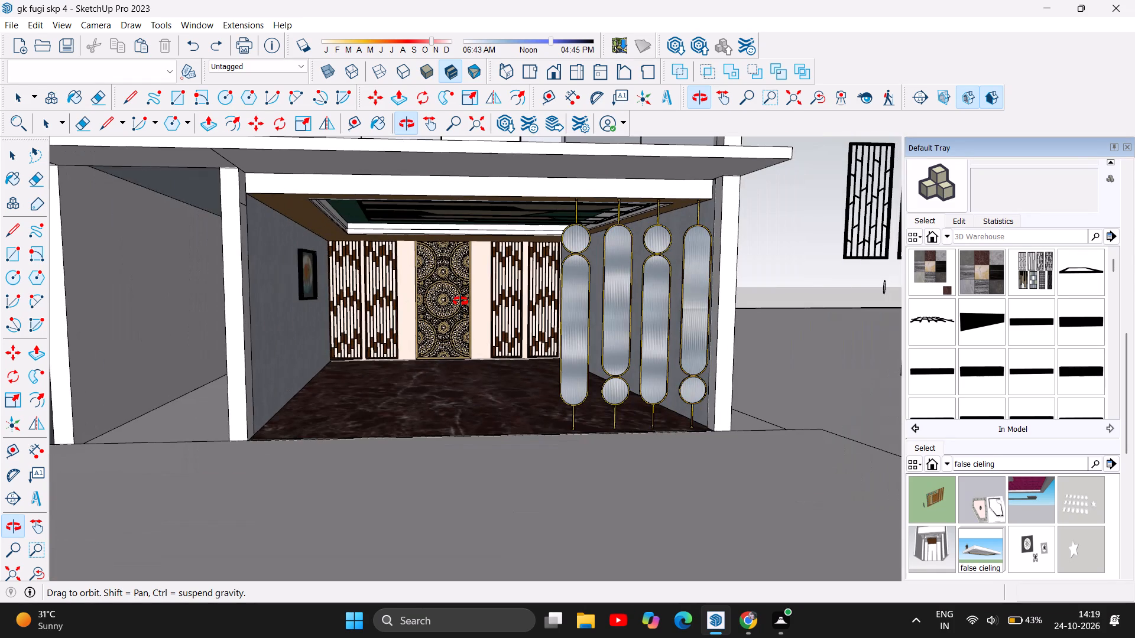
Explode the imported café model so that its furniture pieces can be selected separately.
scroll(461, 301, down, 8)
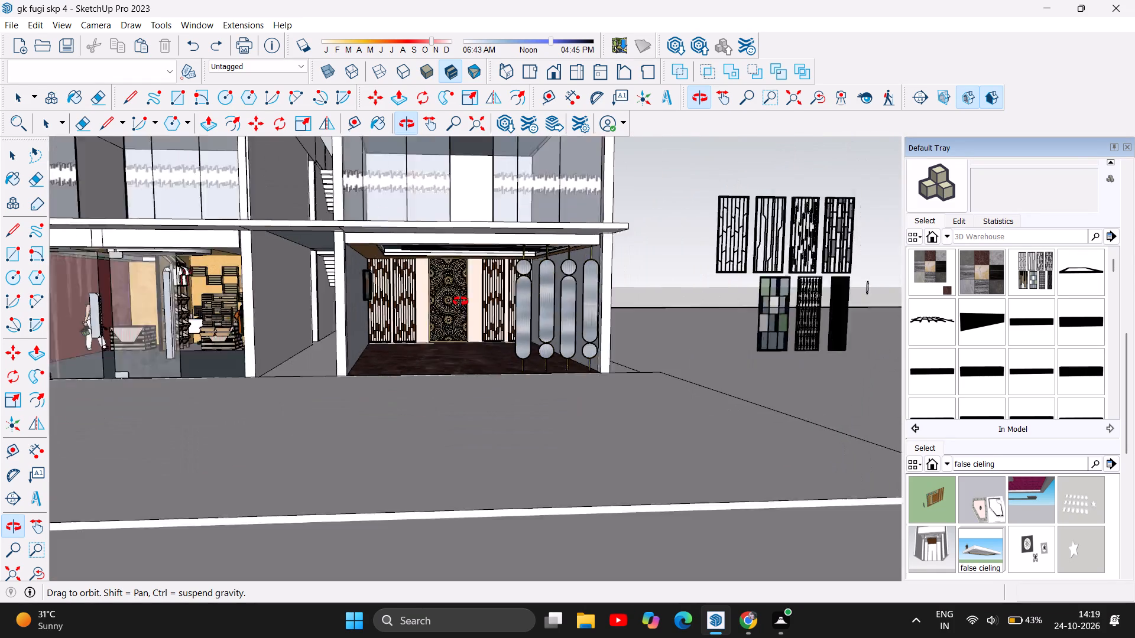
scroll(461, 301, down, 9)
scroll(389, 438, down, 5)
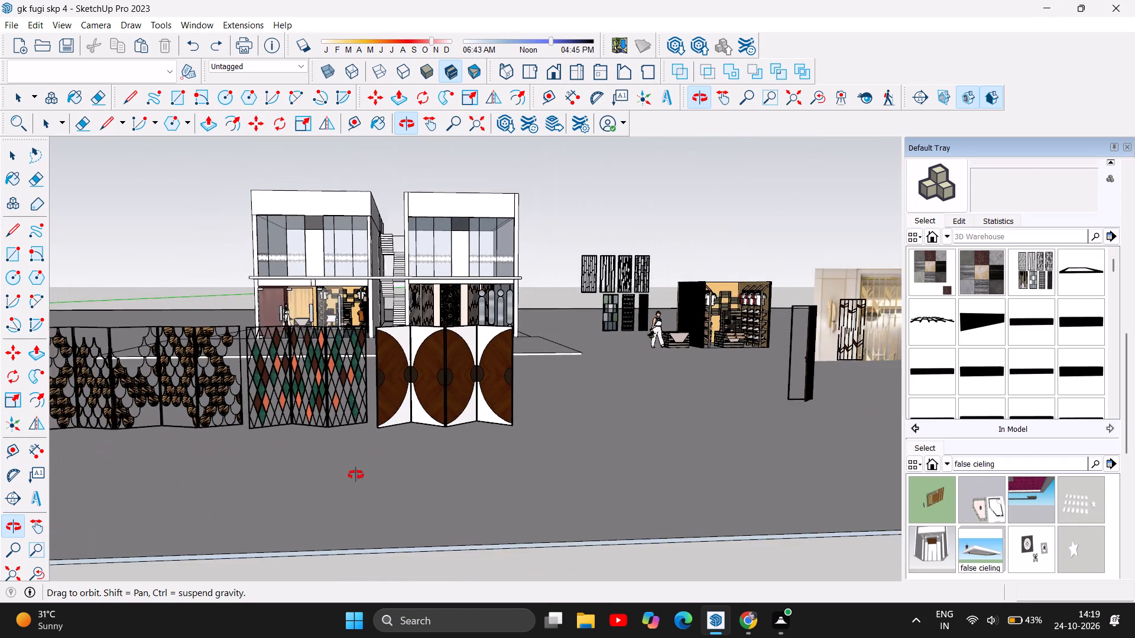
scroll(338, 504, down, 10)
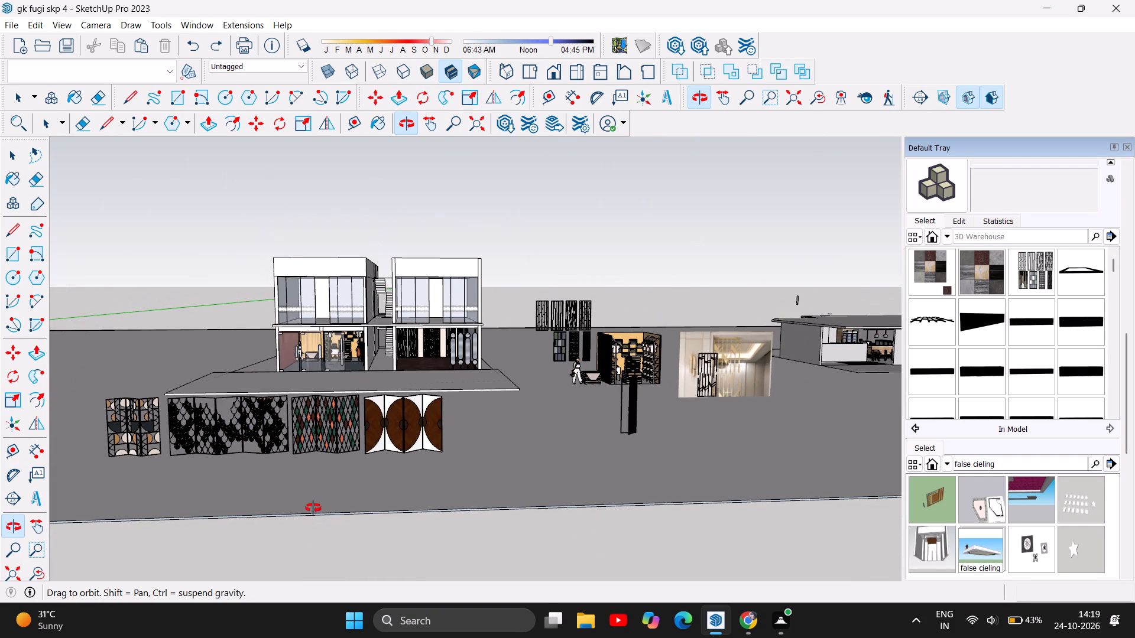
scroll(898, 328, up, 6)
scroll(161, 385, down, 2)
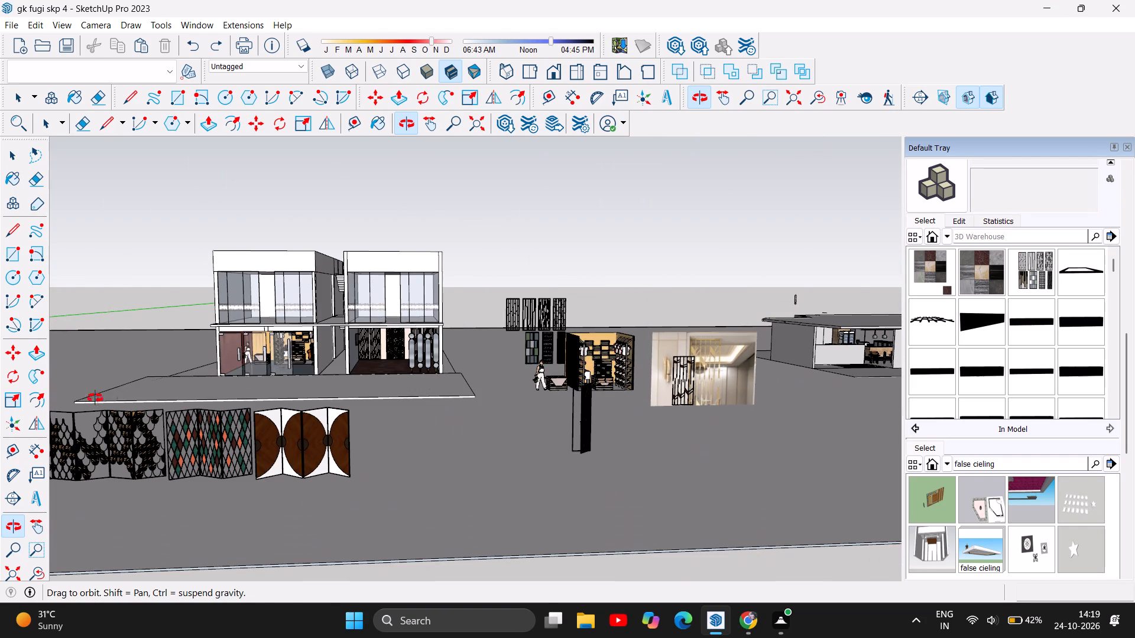
scroll(95, 398, down, 3)
scroll(873, 328, up, 6)
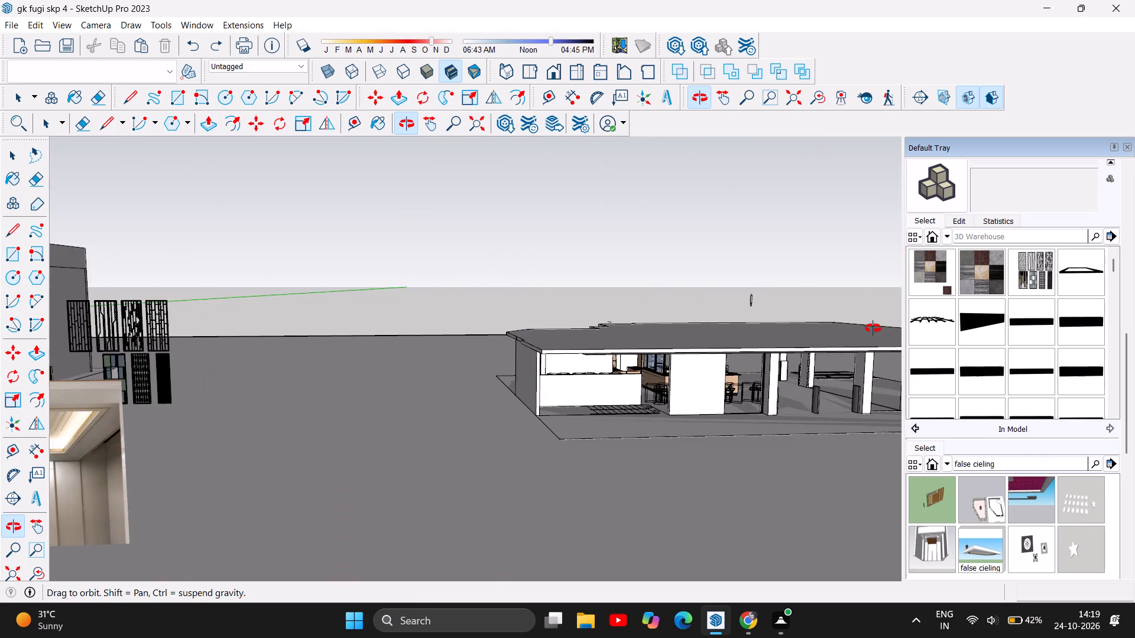
scroll(615, 382, up, 7)
scroll(689, 373, up, 6)
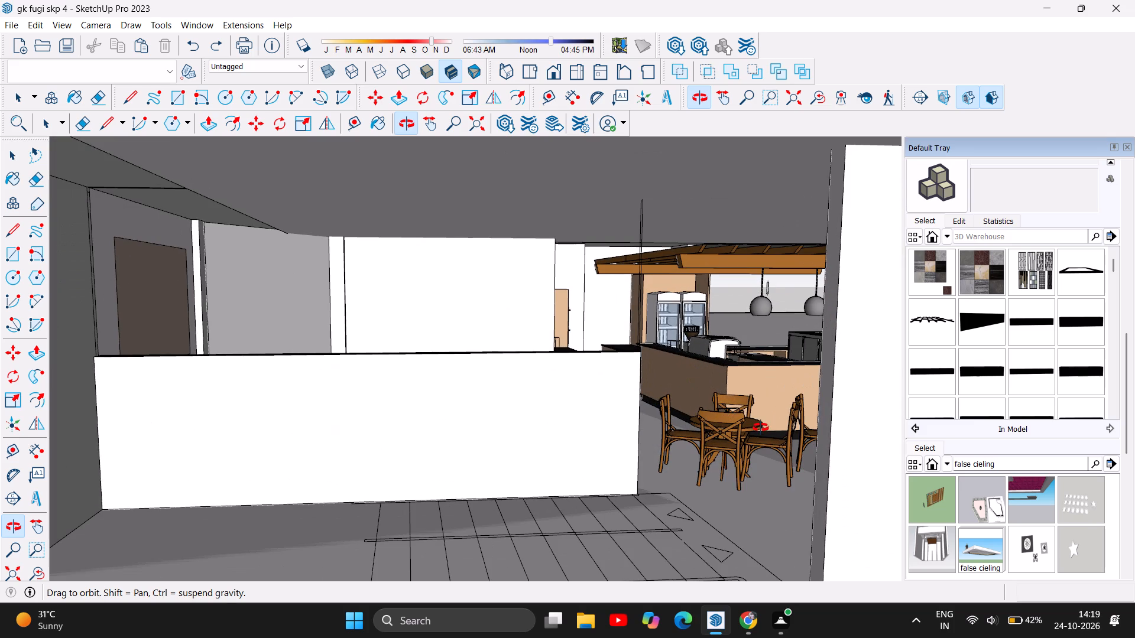
click(19, 149)
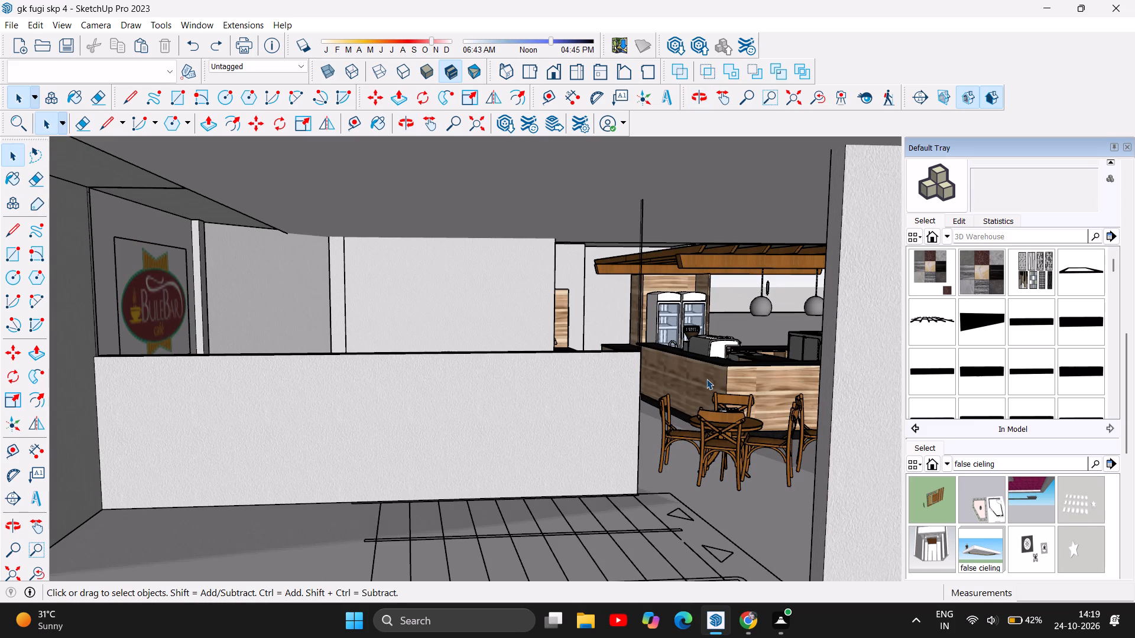
click(706, 380)
right_click(711, 428)
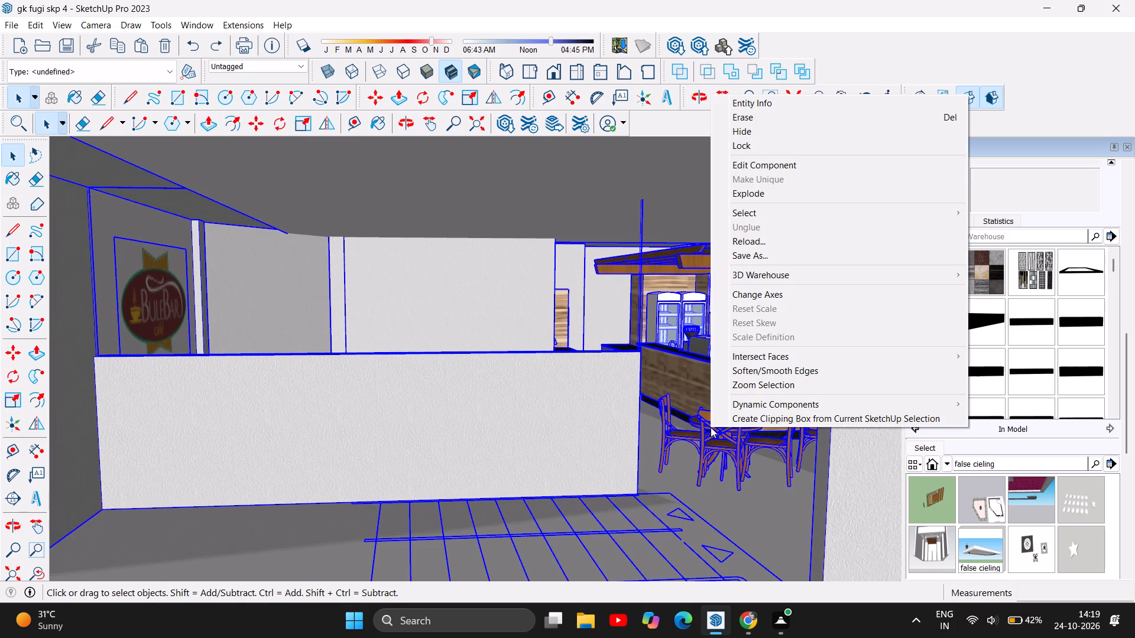
click(761, 191)
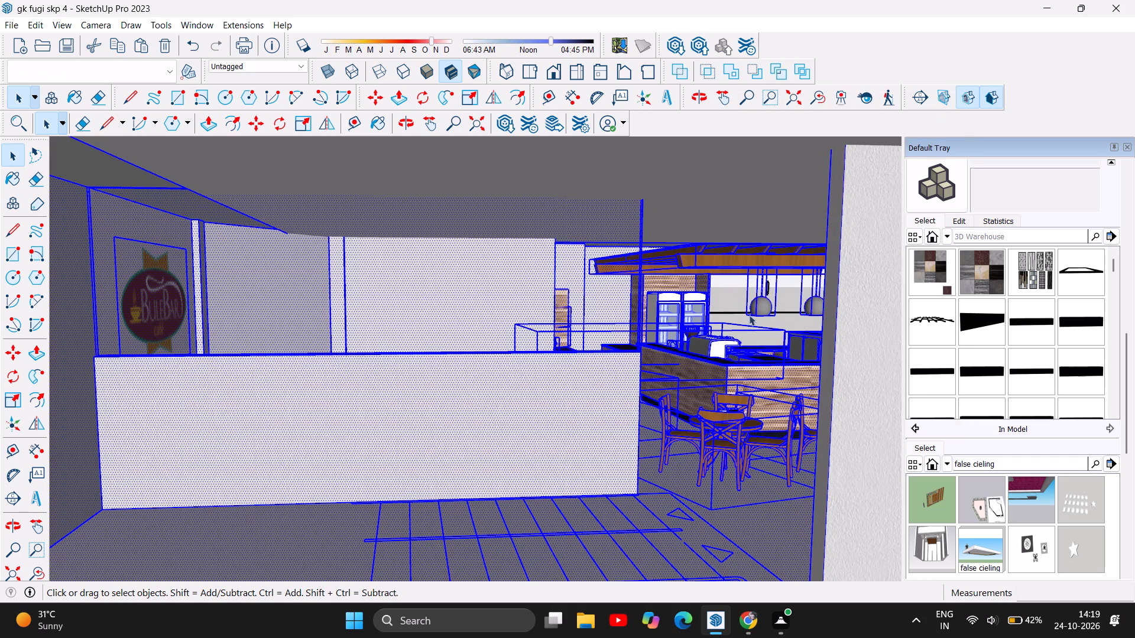
click(21, 161)
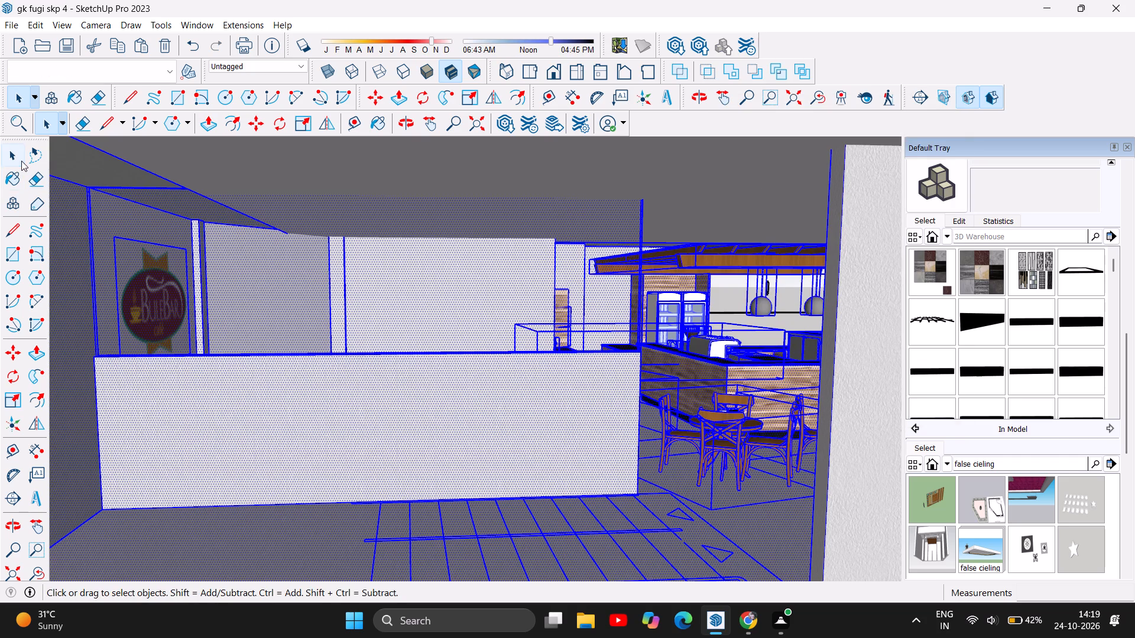
Copy the café's round table with four chairs beside the counter into the marble-floored room's back corner, by the framed-picture wall.
click(698, 444)
scroll(643, 459, down, 4)
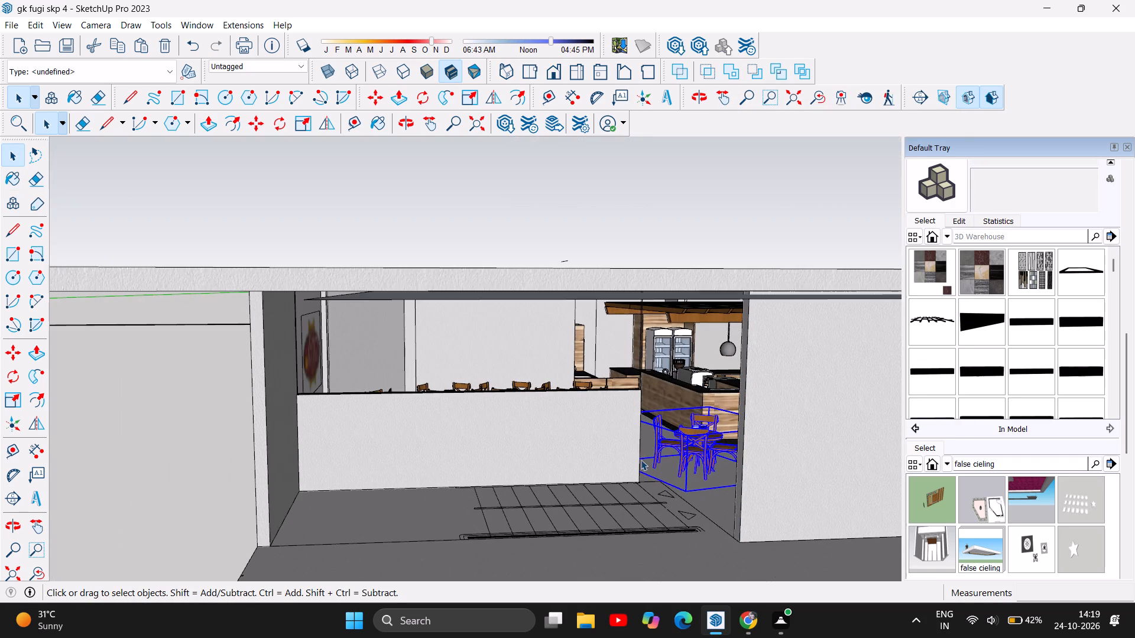
scroll(687, 454, up, 8)
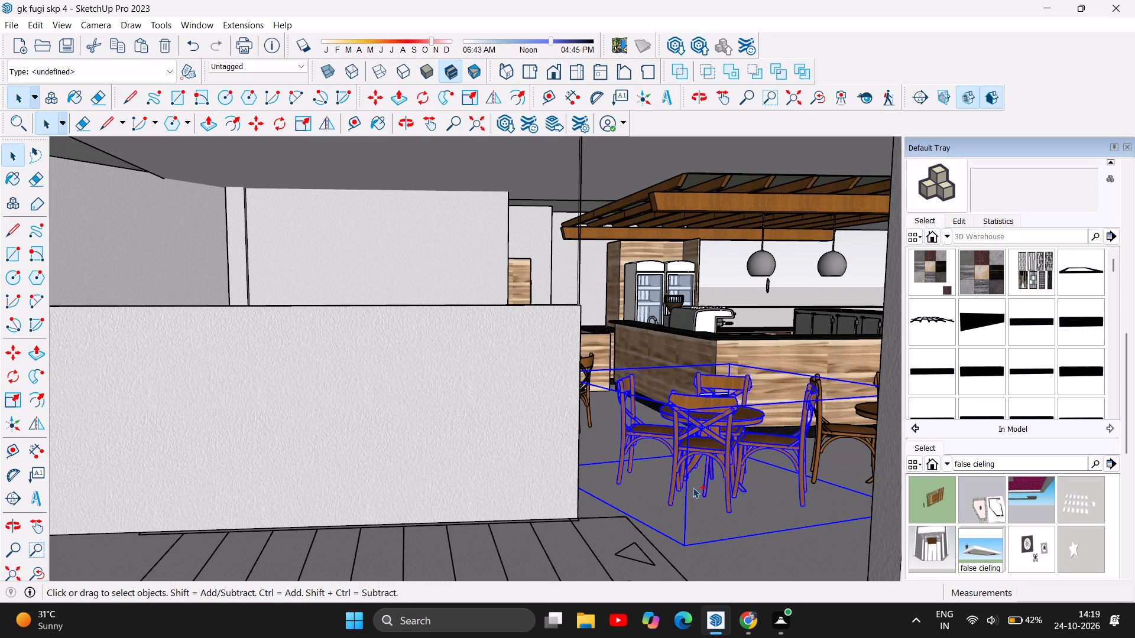
key(ctrl+c)
key(ctrl+v)
scroll(633, 500, down, 1)
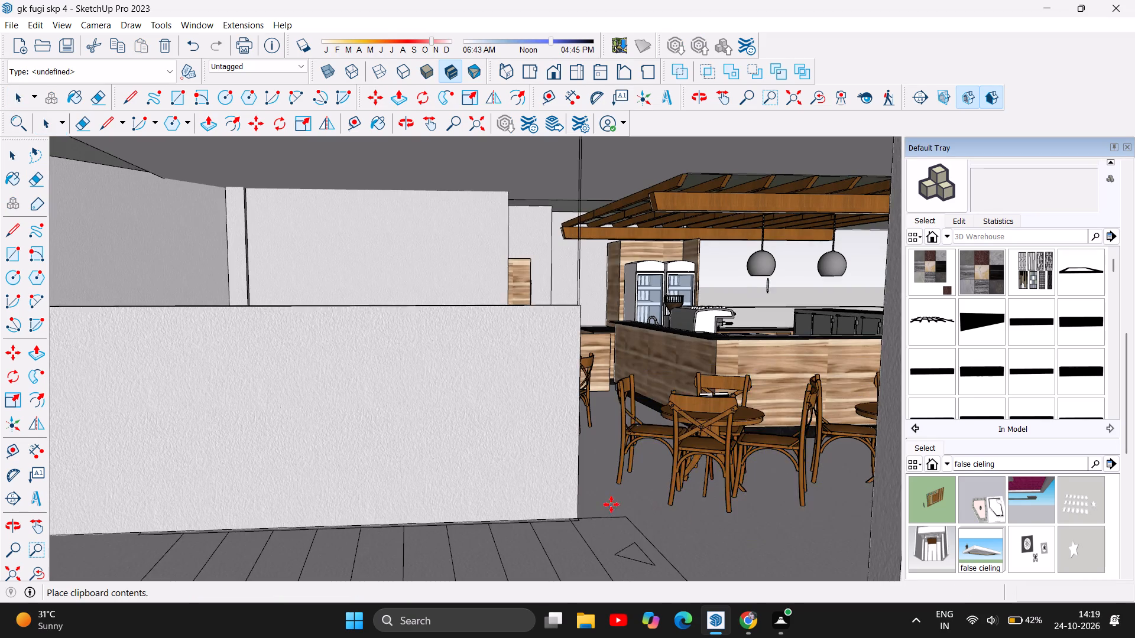
scroll(597, 512, down, 4)
scroll(659, 498, down, 12)
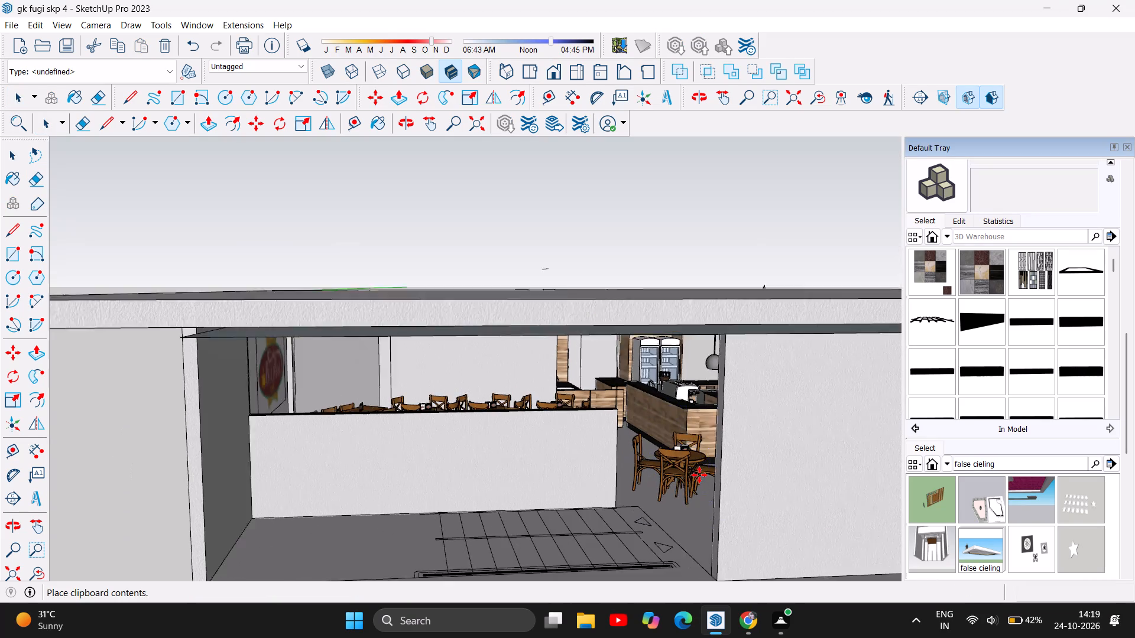
scroll(720, 464, down, 6)
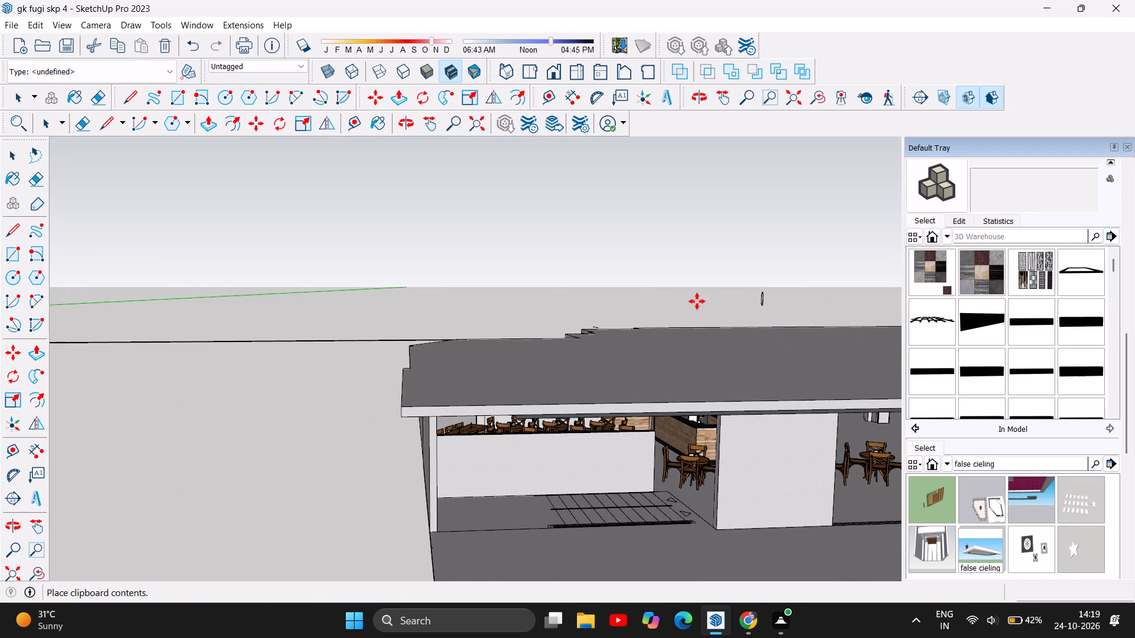
scroll(697, 301, down, 5)
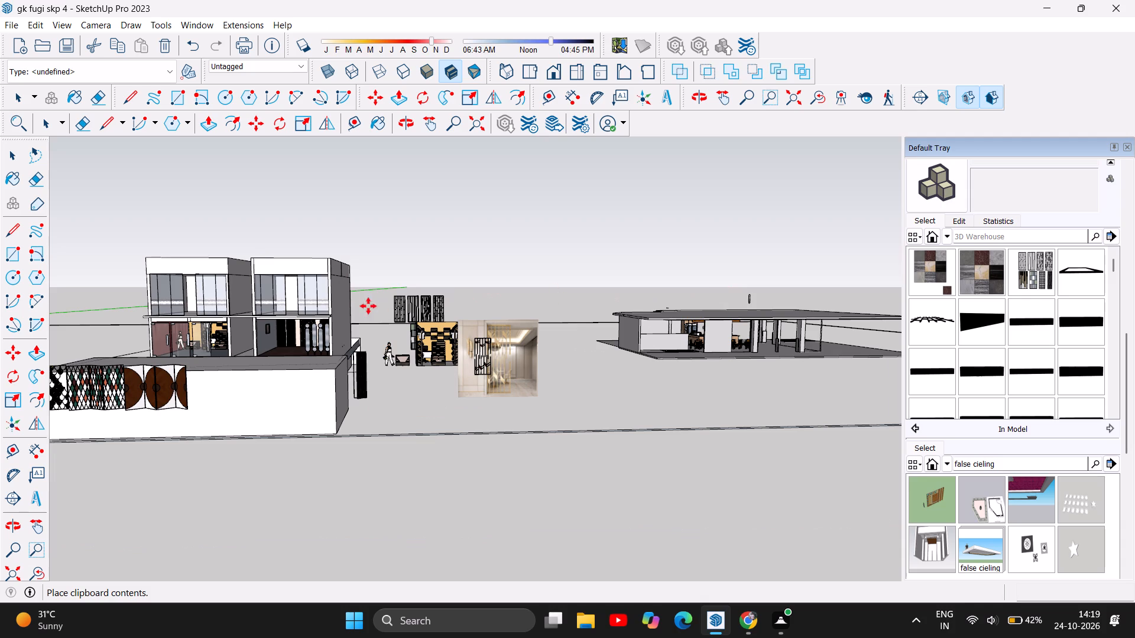
scroll(278, 309, up, 4)
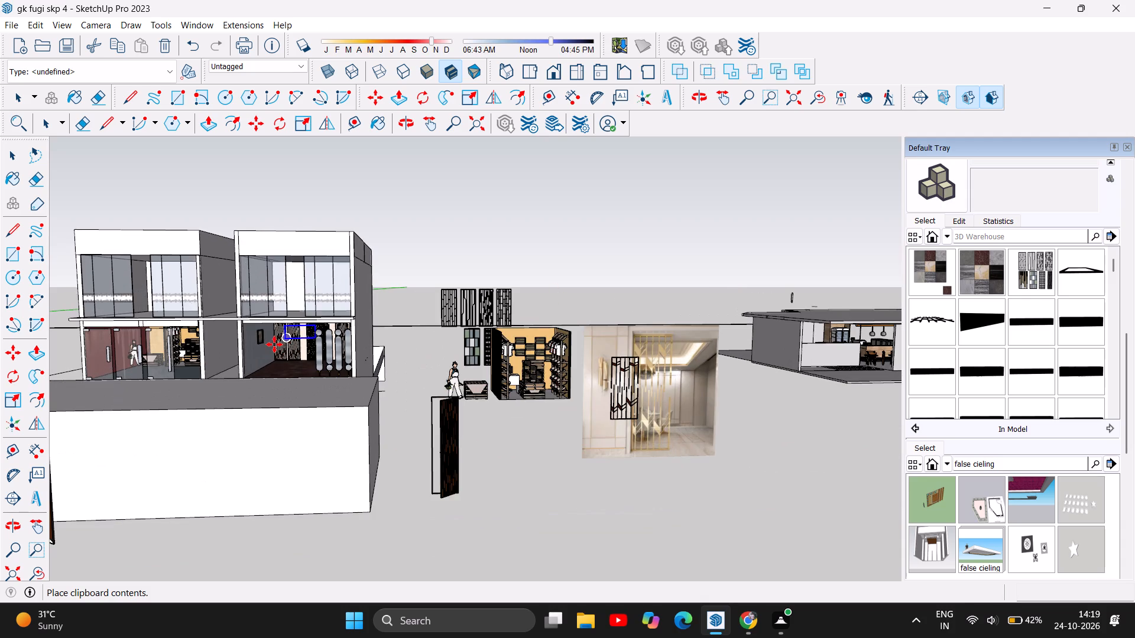
scroll(274, 344, up, 8)
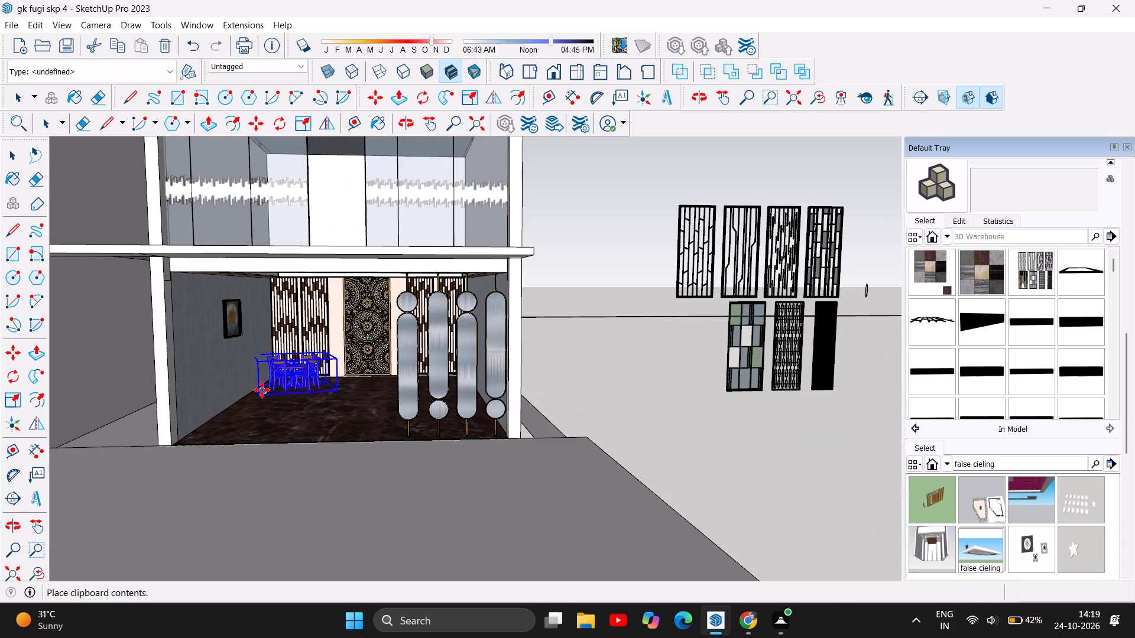
scroll(264, 389, up, 3)
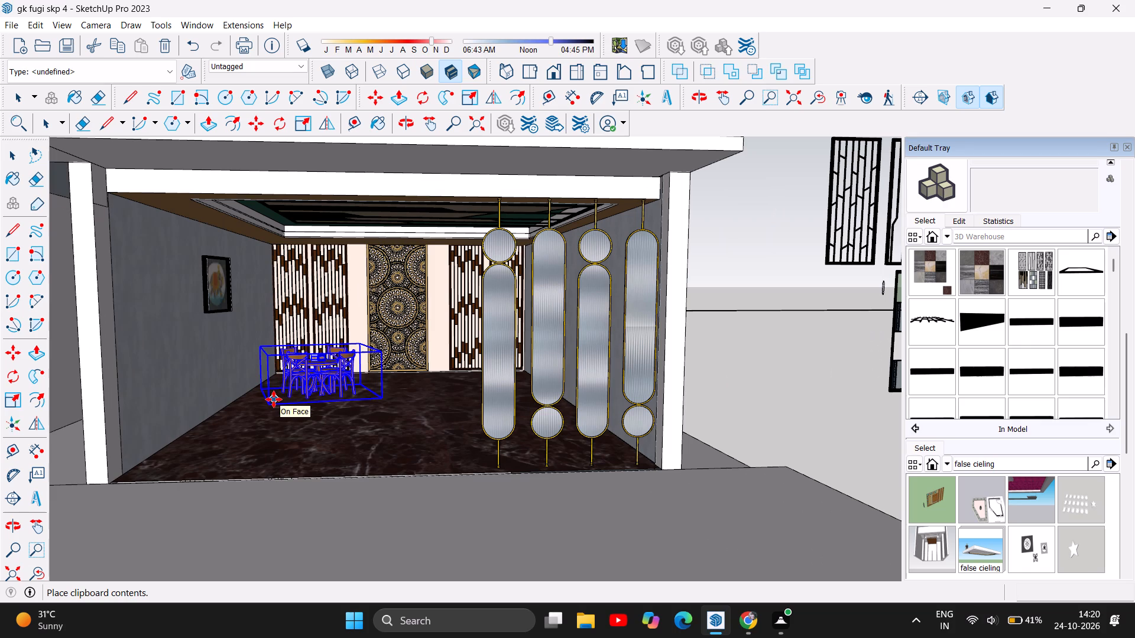
scroll(279, 392, up, 2)
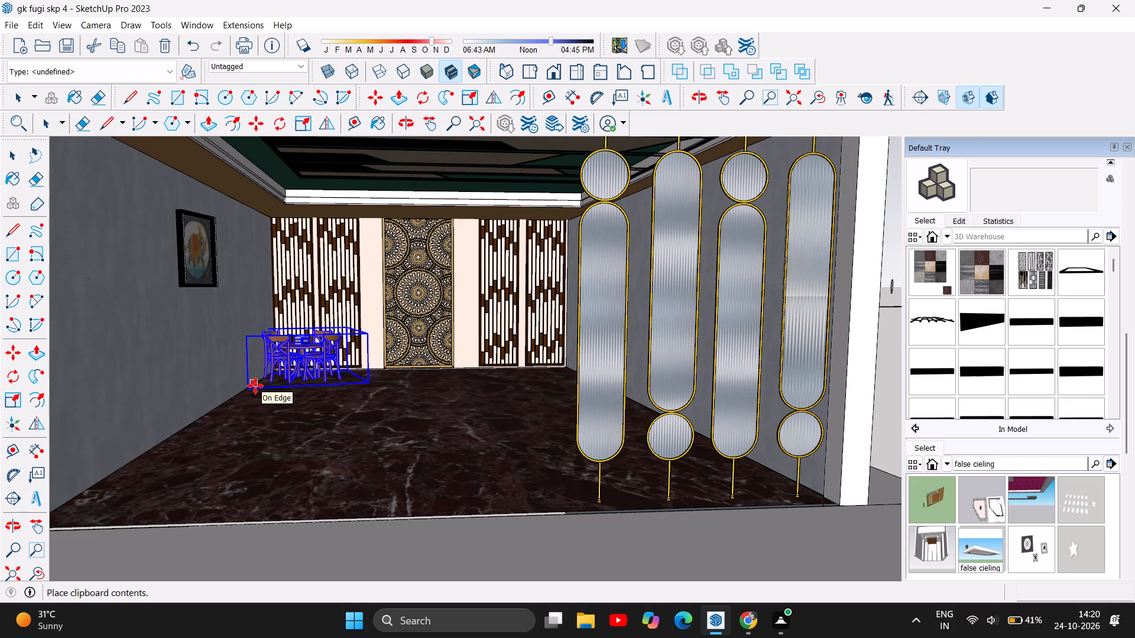
click(255, 386)
Move the pasted table set about 4' 2" out of the back corner, towards the room's open front and off the side wall.
scroll(295, 382, up, 4)
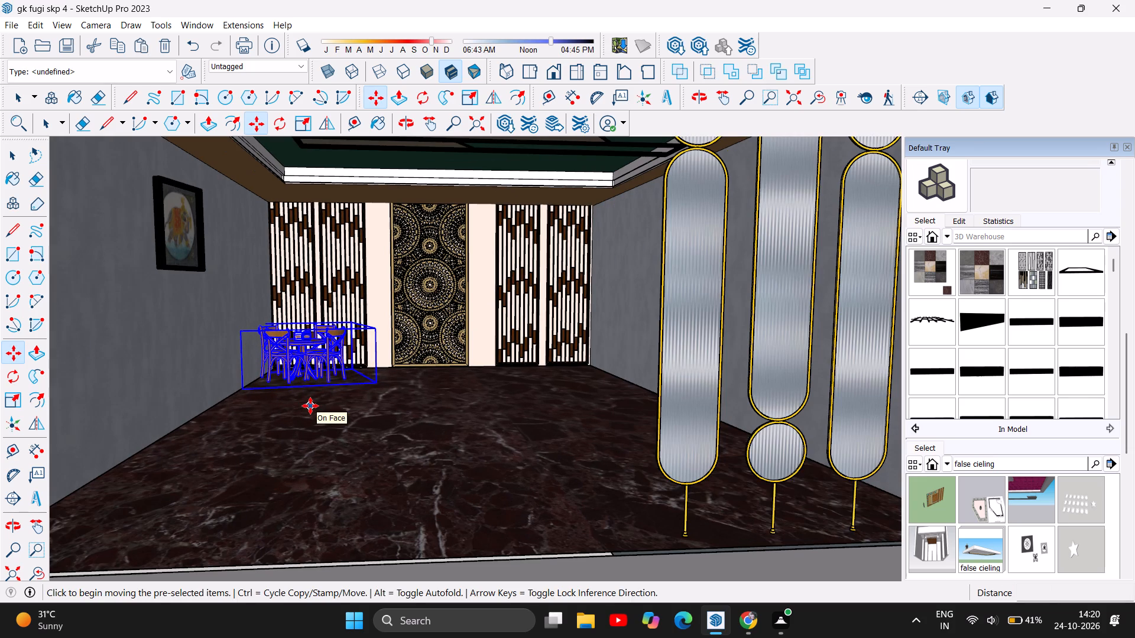
scroll(265, 321, up, 6)
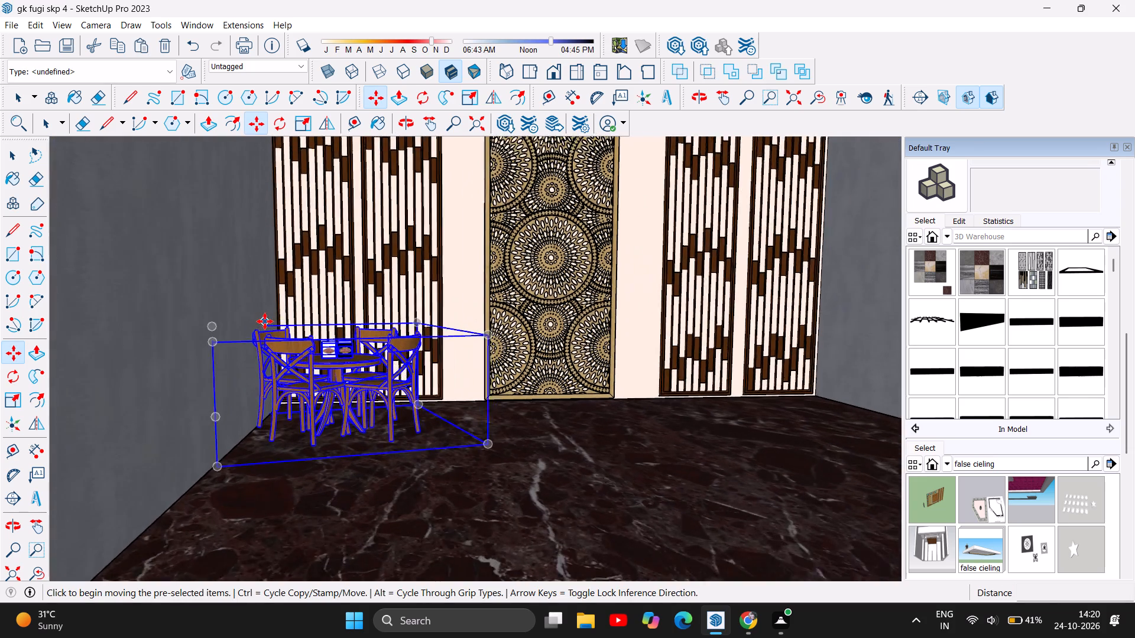
scroll(265, 321, up, 1)
scroll(299, 368, up, 4)
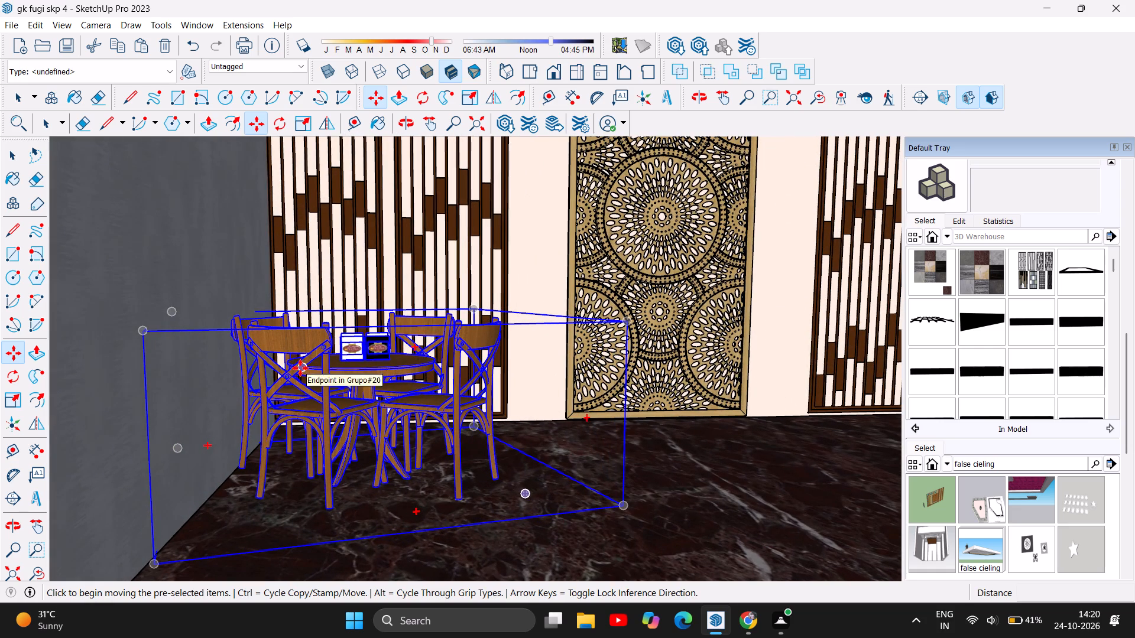
scroll(395, 303, down, 3)
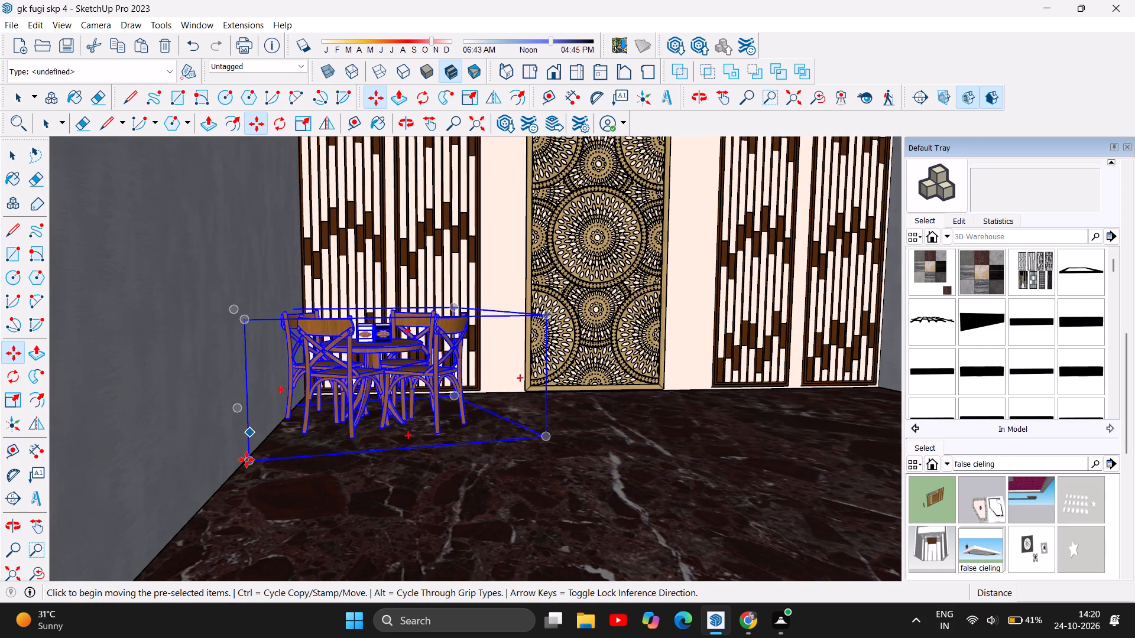
drag(246, 461, 281, 496)
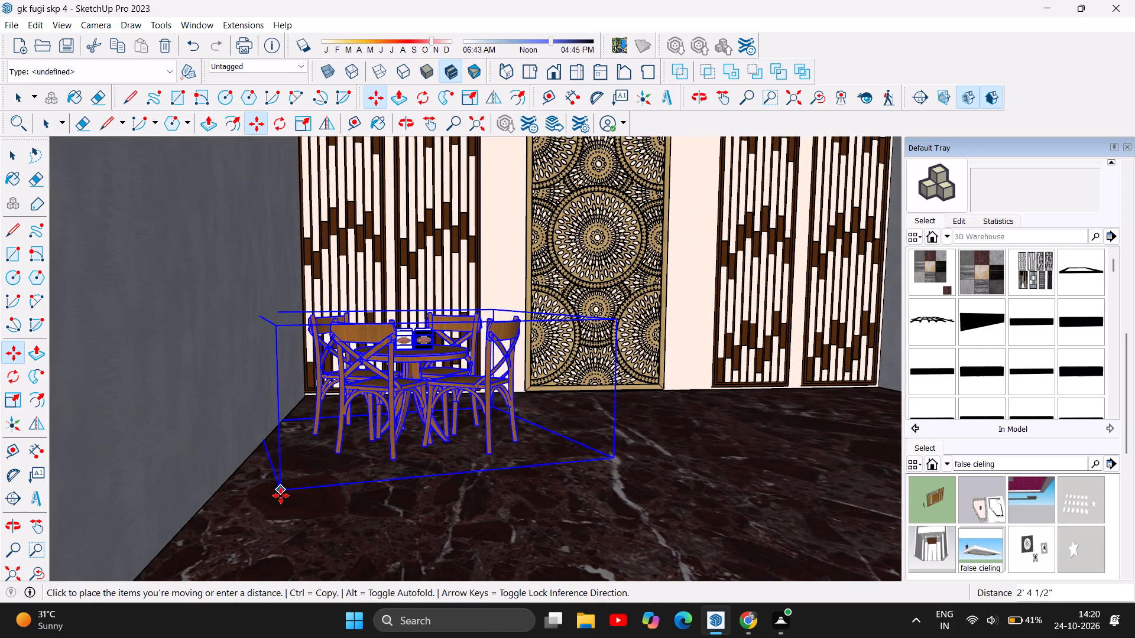
drag(281, 496, 270, 514)
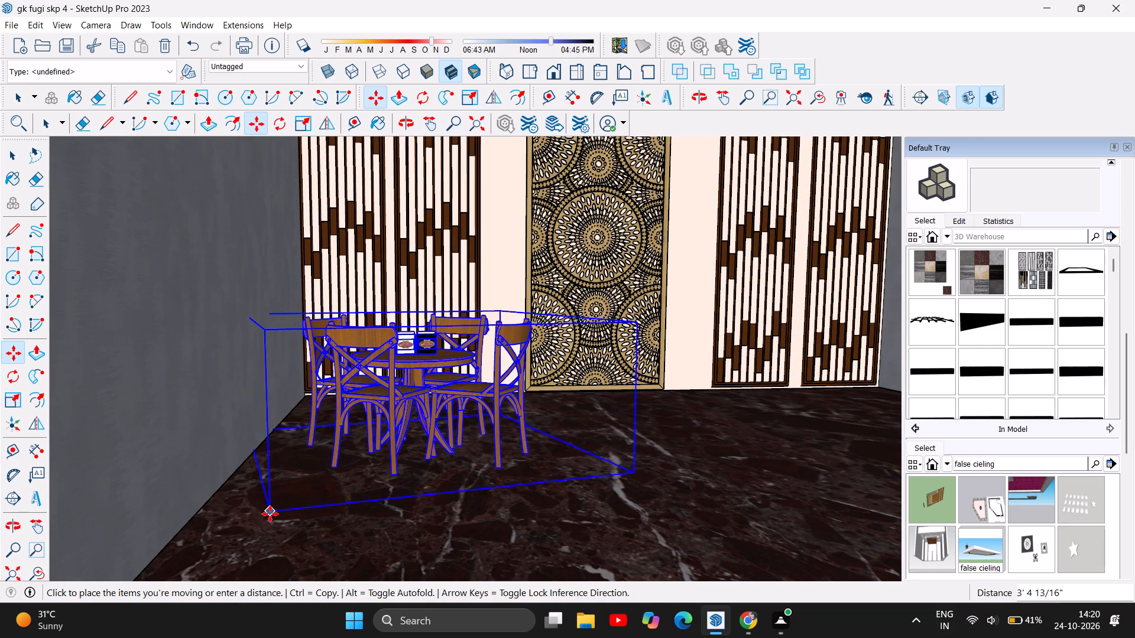
drag(270, 514, 263, 526)
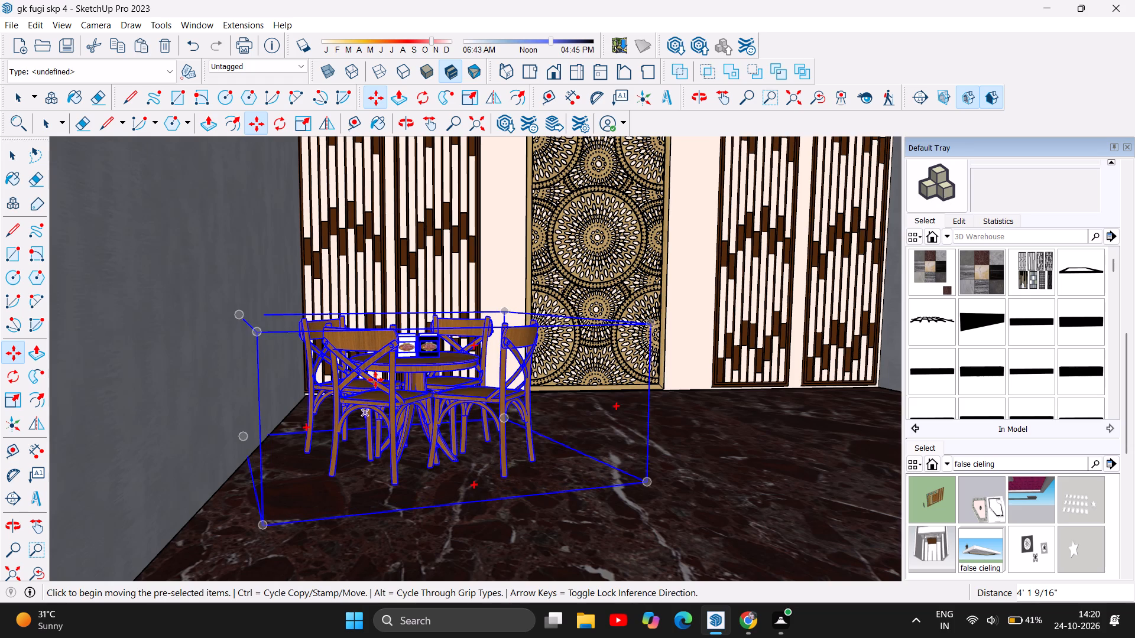
Paste a second copy of the table-and-chairs set on the marble floor, in front of the first along the framed-picture wall.
scroll(390, 362, down, 9)
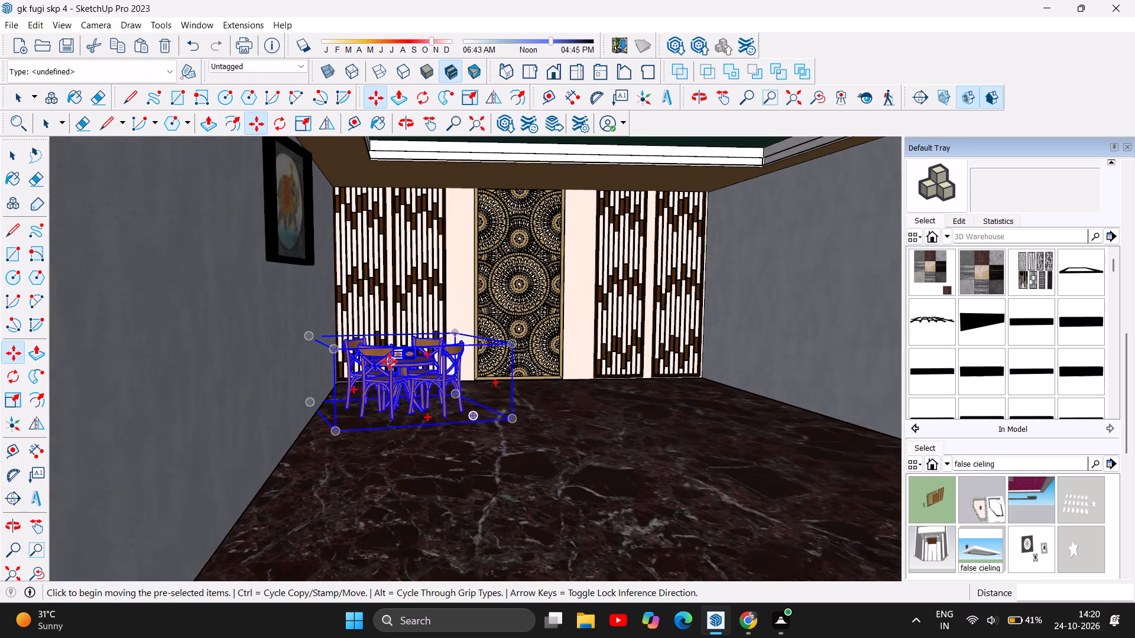
scroll(390, 362, down, 6)
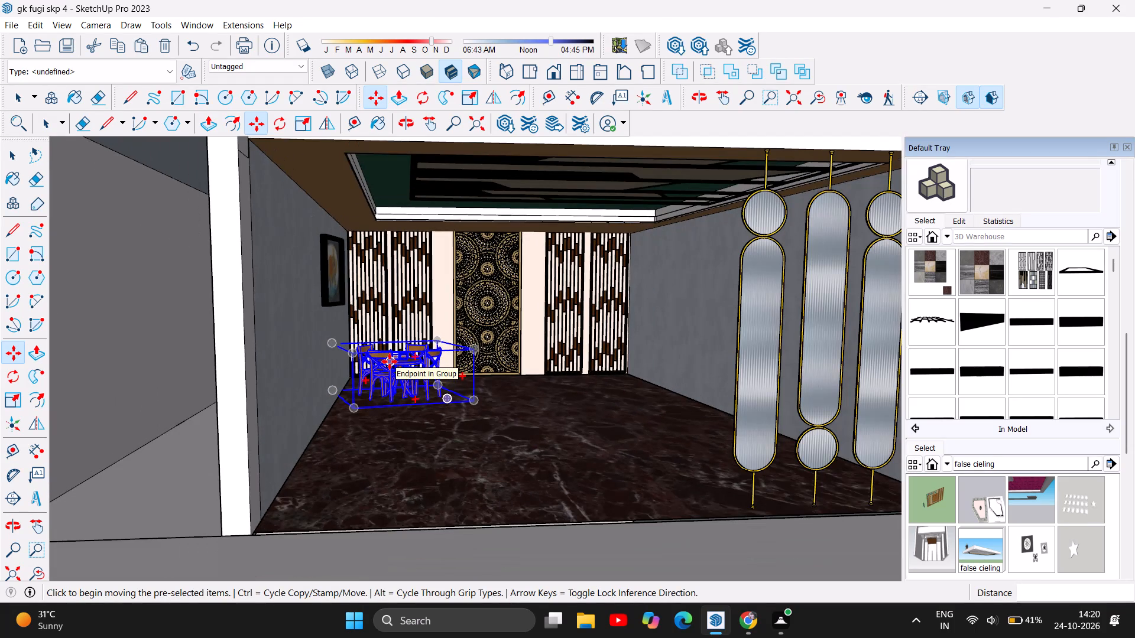
key(ctrl+c)
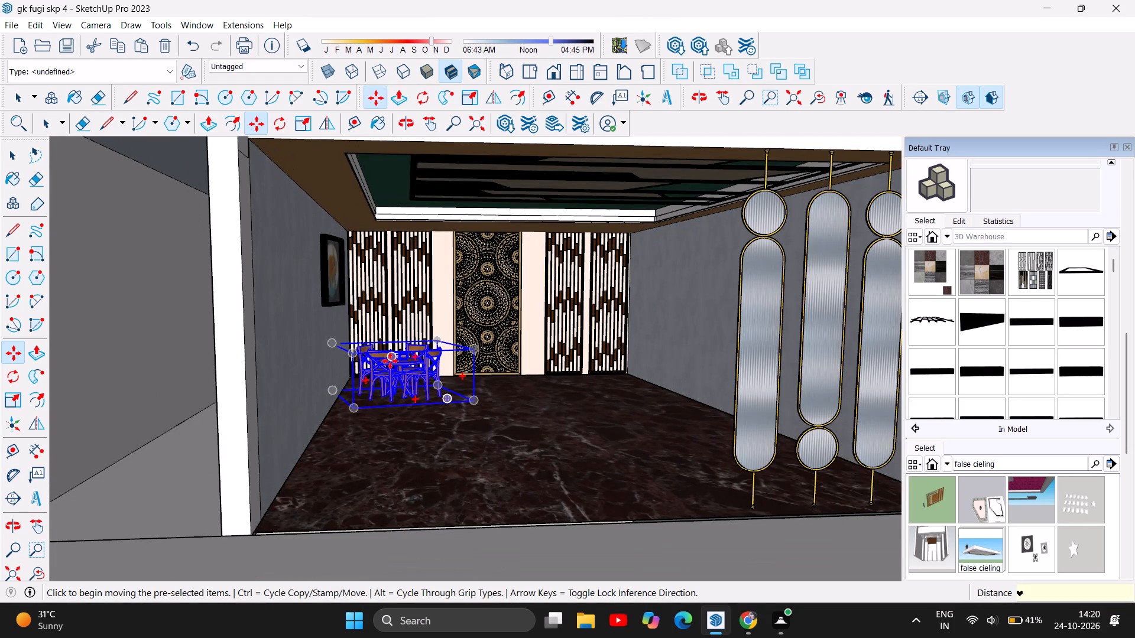
key(ctrl+v)
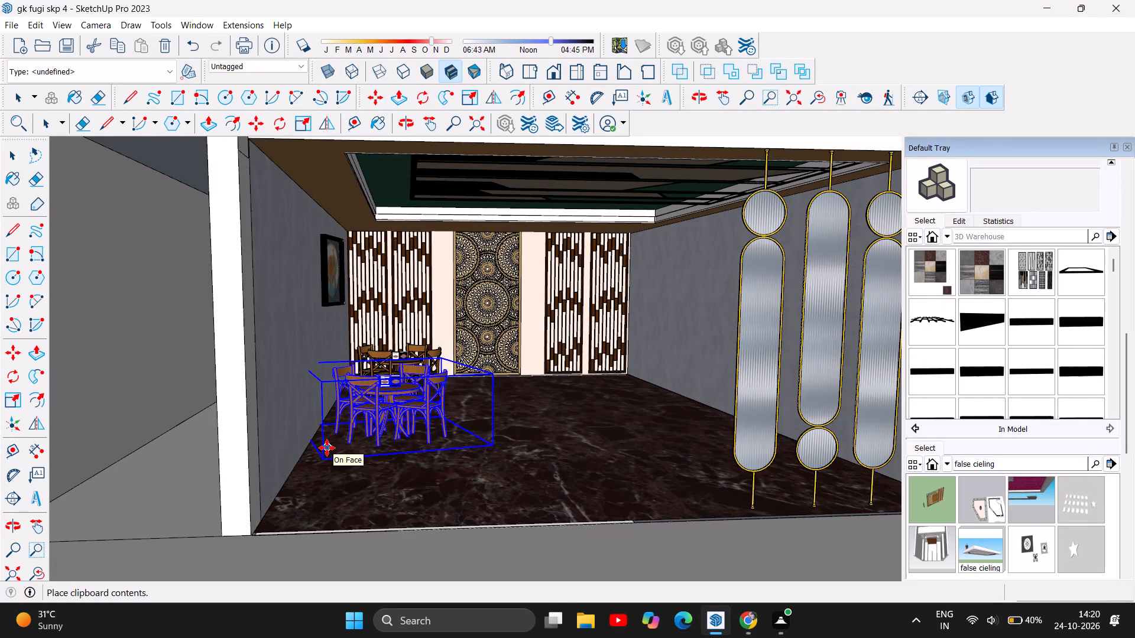
scroll(332, 420, up, 3)
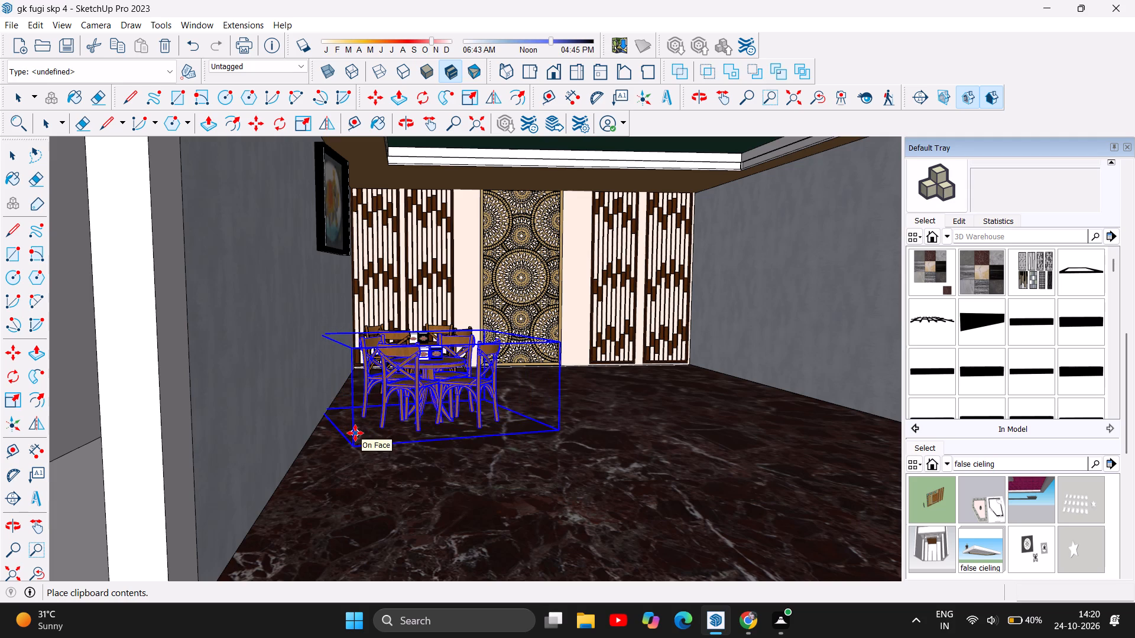
click(351, 435)
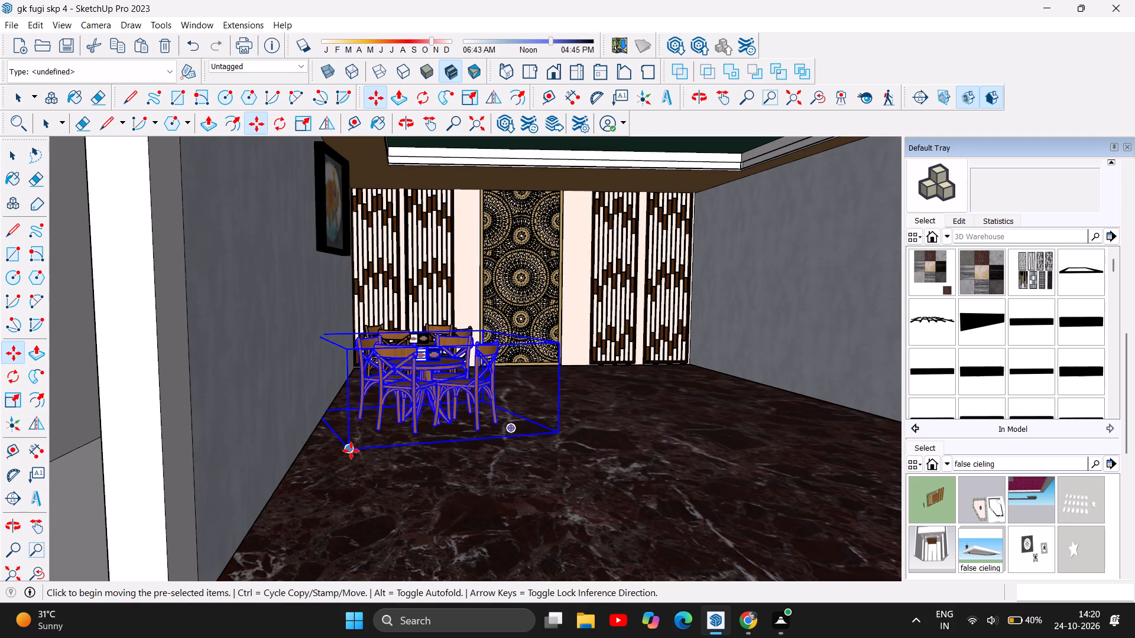
Move the second table set about 1' 3" away from the side wall across the marble floor.
drag(351, 451, 370, 458)
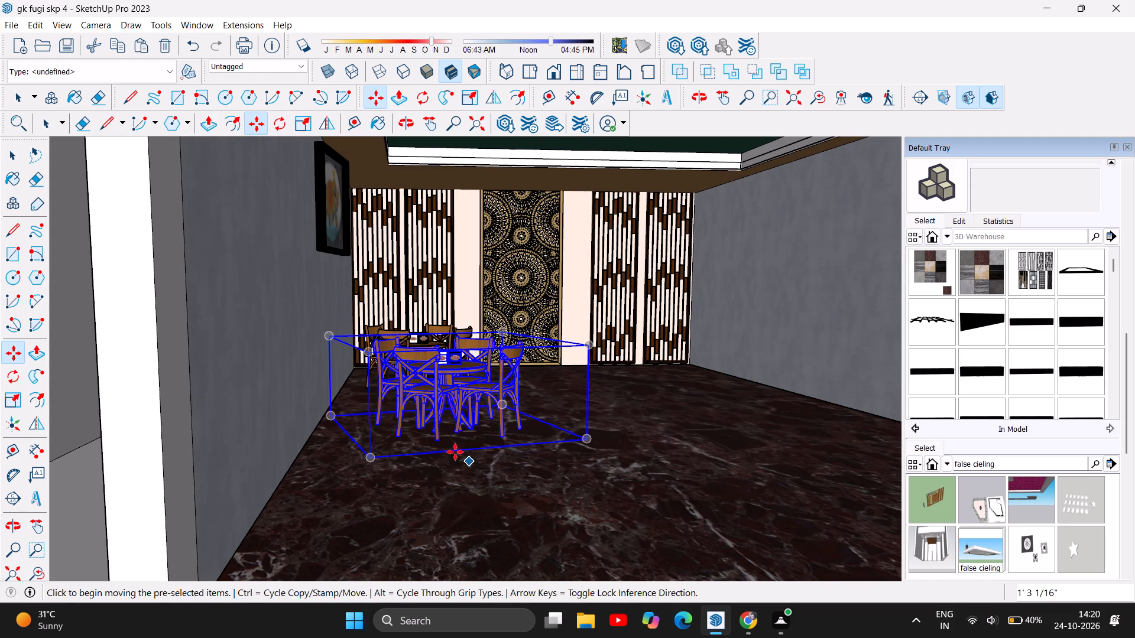
scroll(432, 376, up, 3)
scroll(377, 376, down, 2)
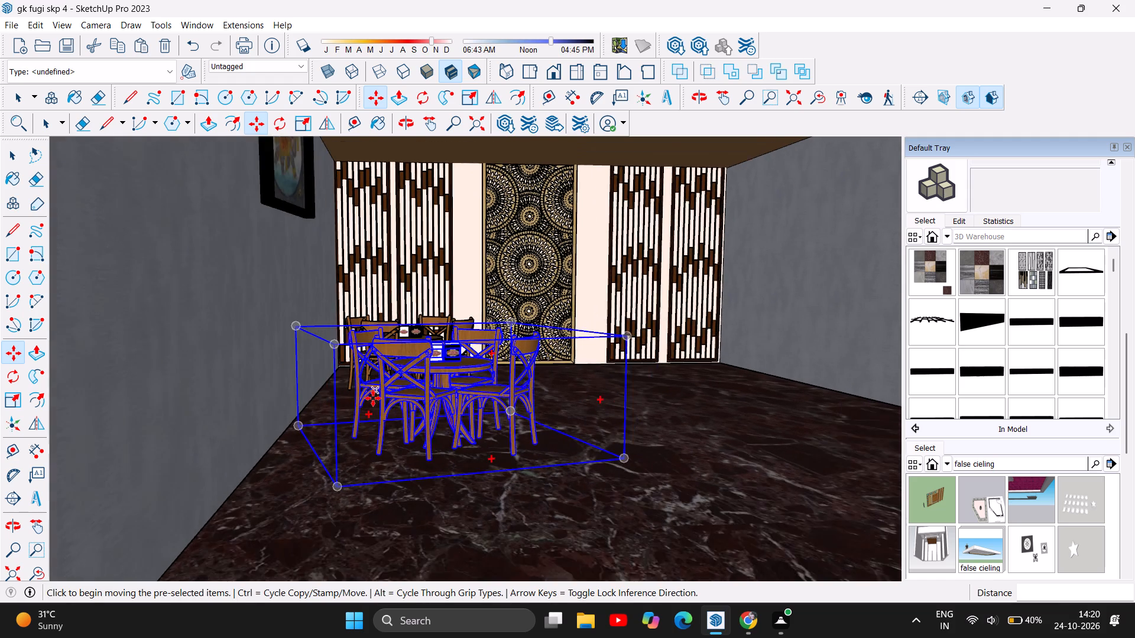
Copy the second table set to the clipboard and move the original about 13' 11" to the back wall's centre, before the circular-patterned panel.
scroll(373, 398, down, 5)
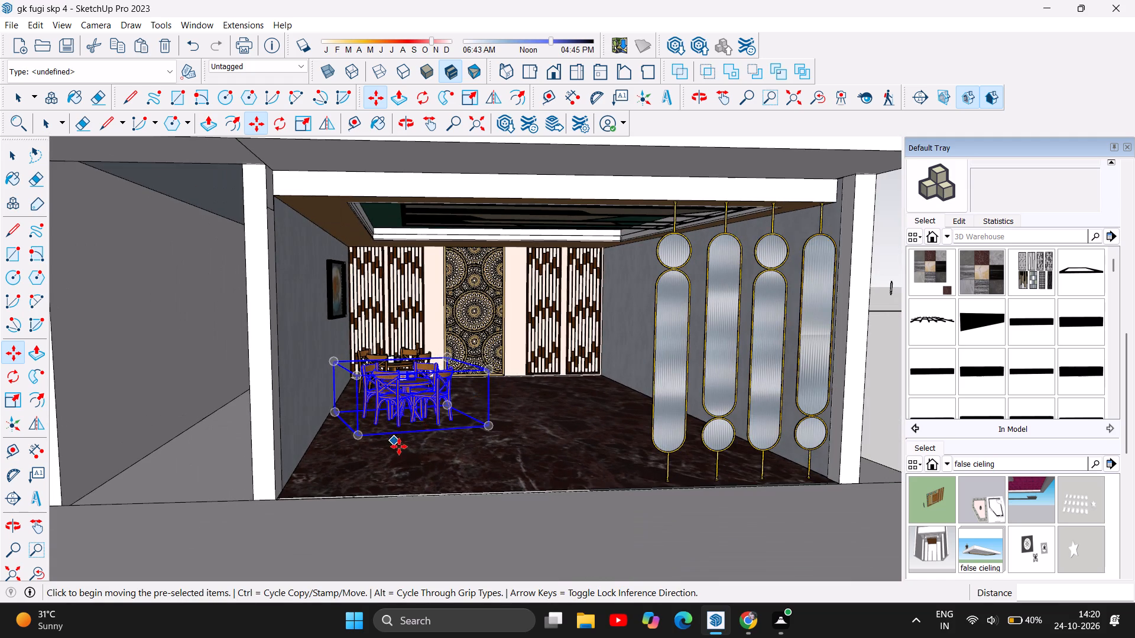
key(ctrl+c)
key(ctrl+v)
ctrl+click(446, 422)
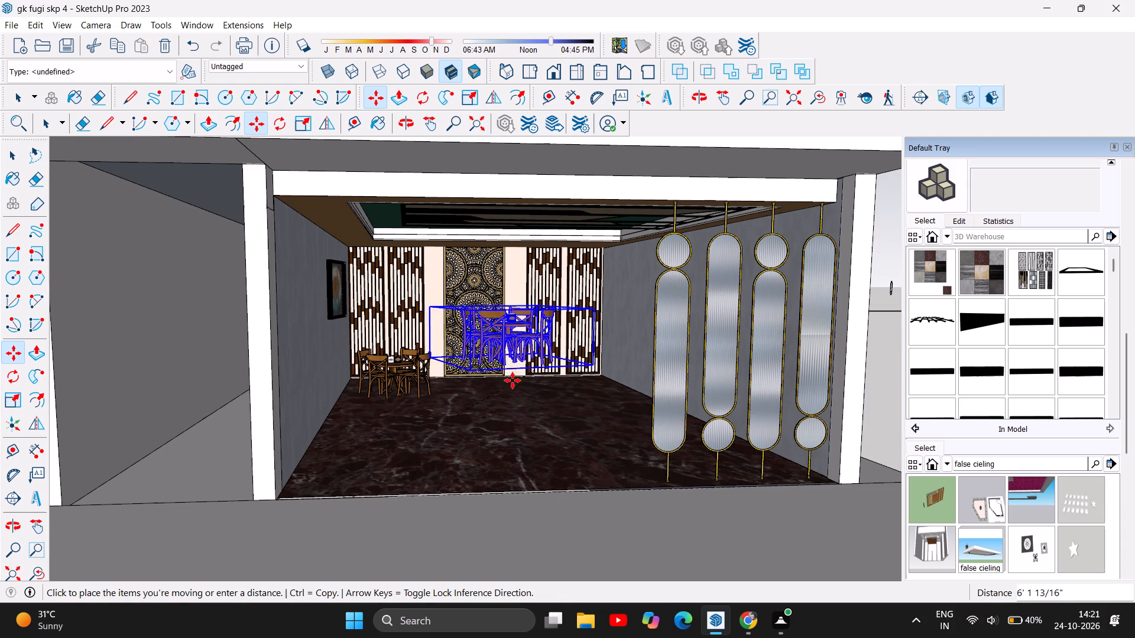
scroll(499, 383, up, 6)
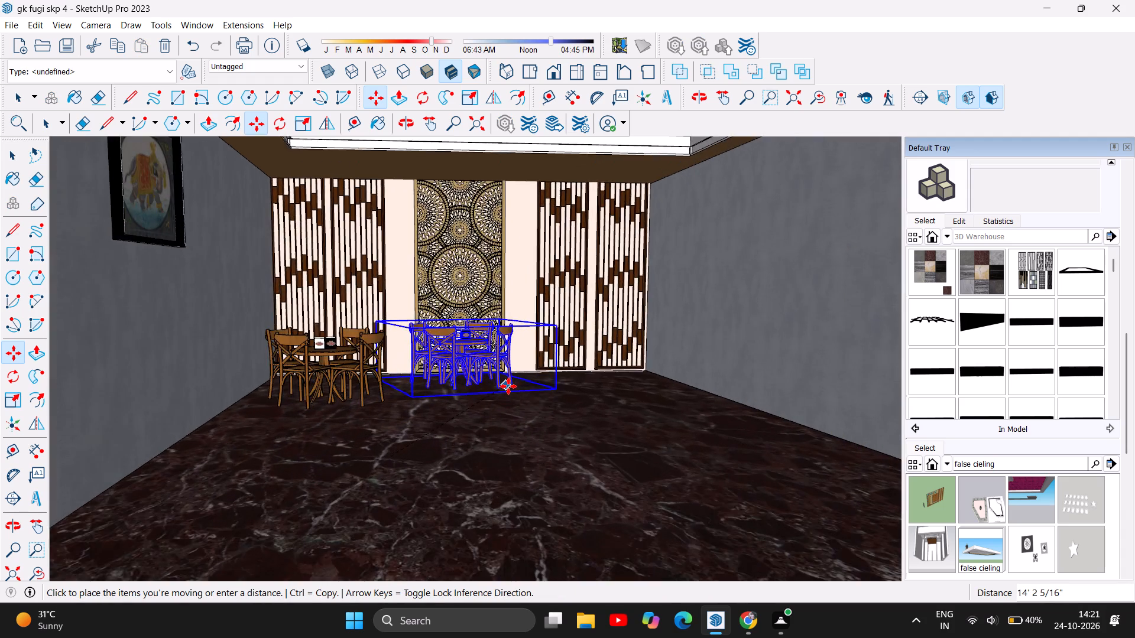
scroll(508, 386, up, 5)
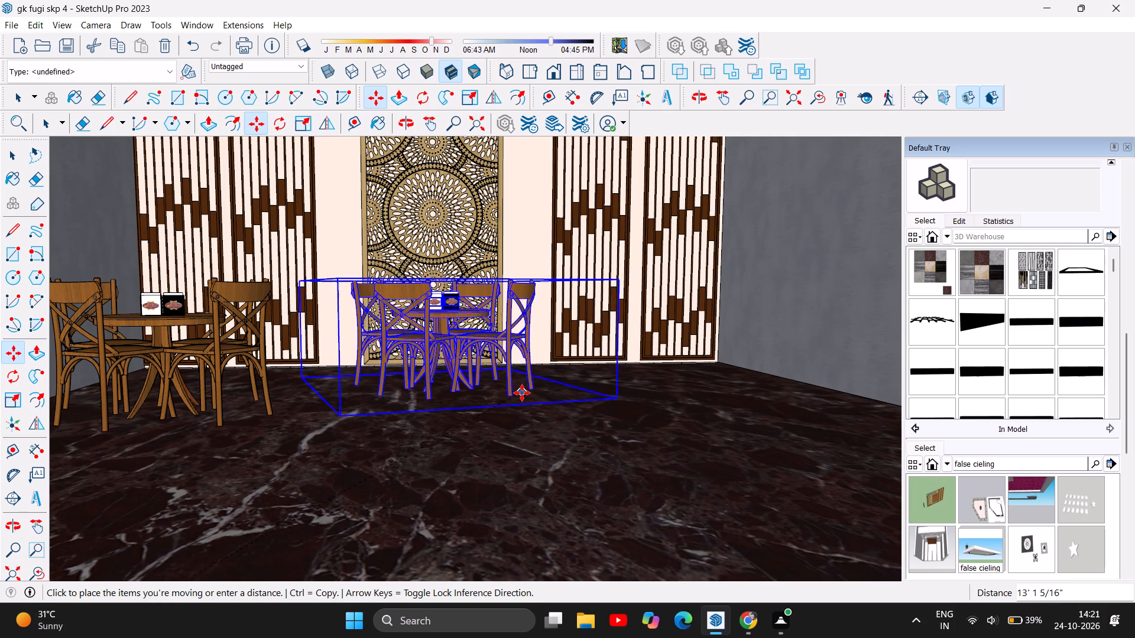
click(528, 388)
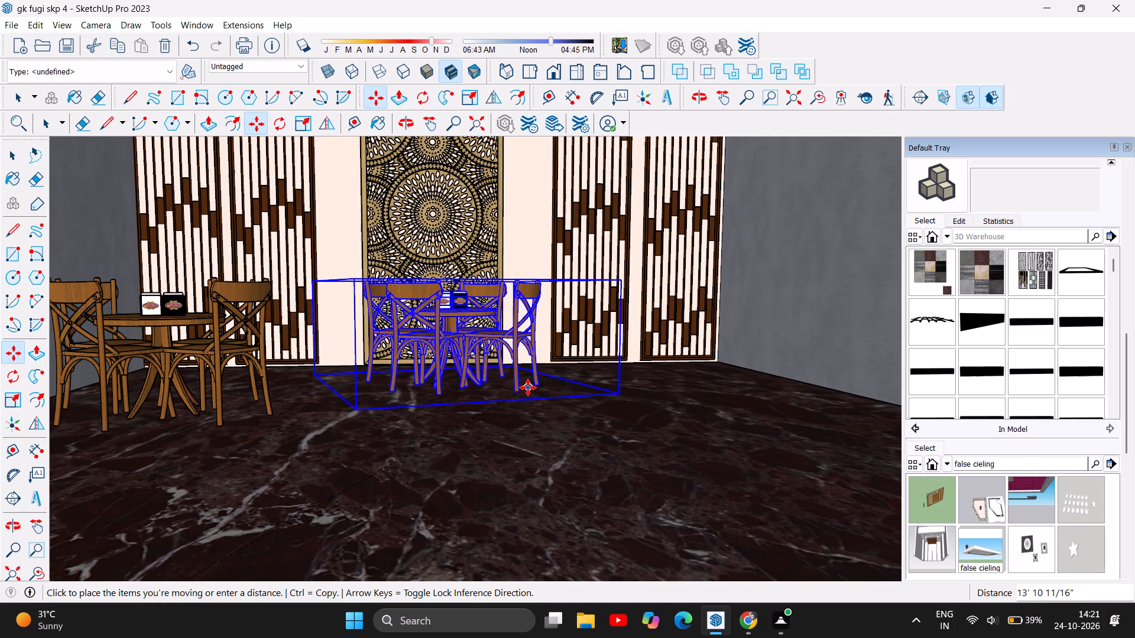
Paste a copy of the table-and-chairs set into the back corner opposite the framed-picture wall, beside the centre set.
scroll(508, 419, down, 5)
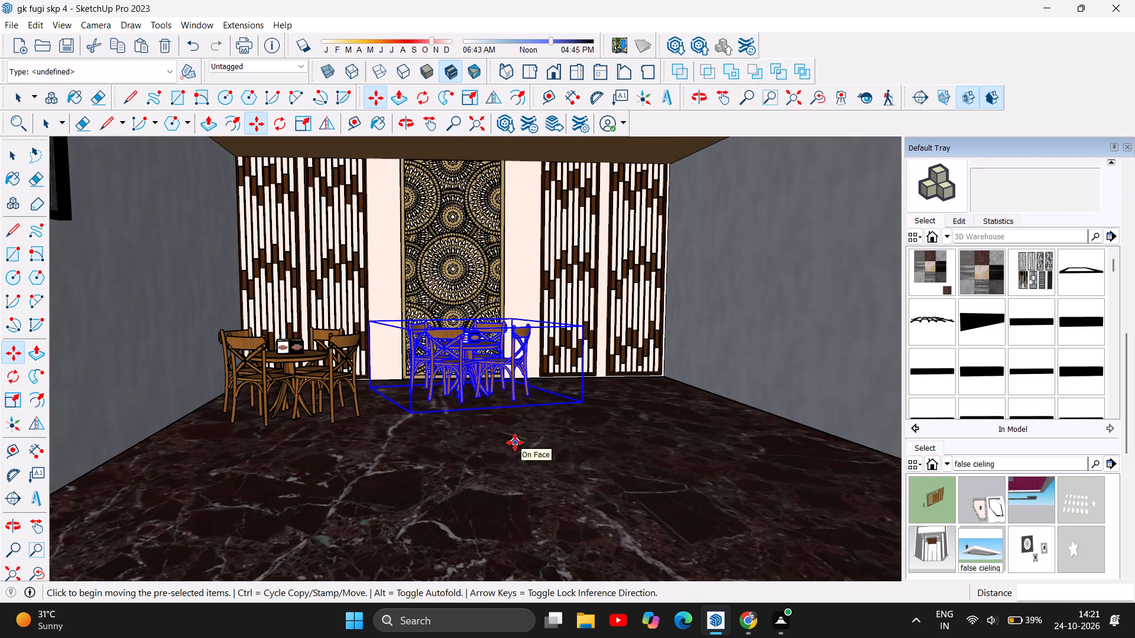
key(ctrl+v)
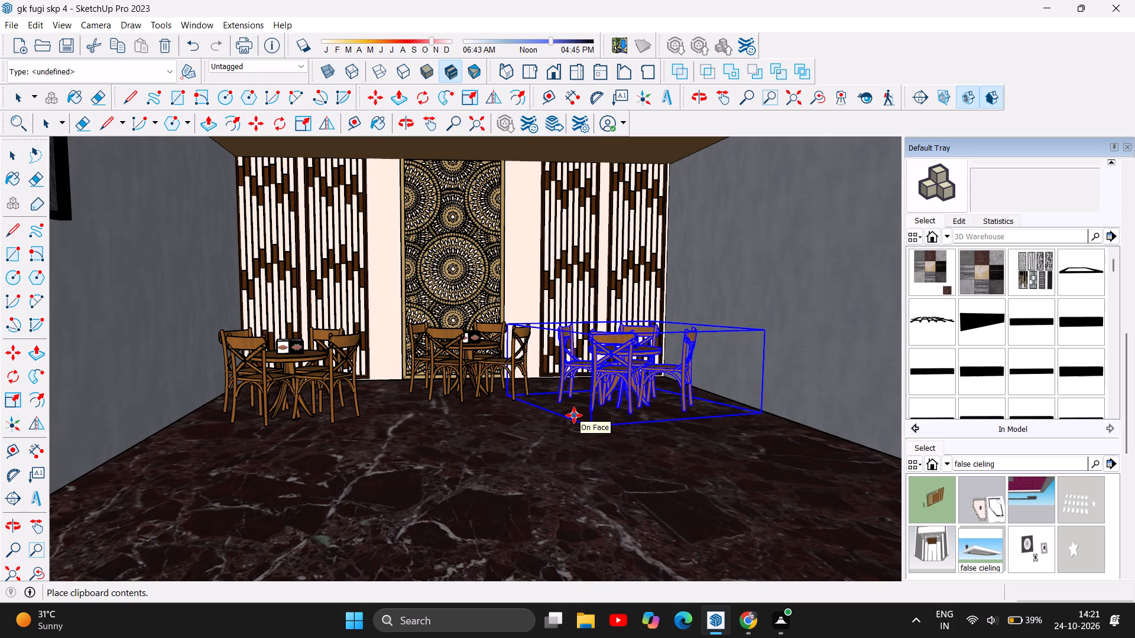
click(574, 415)
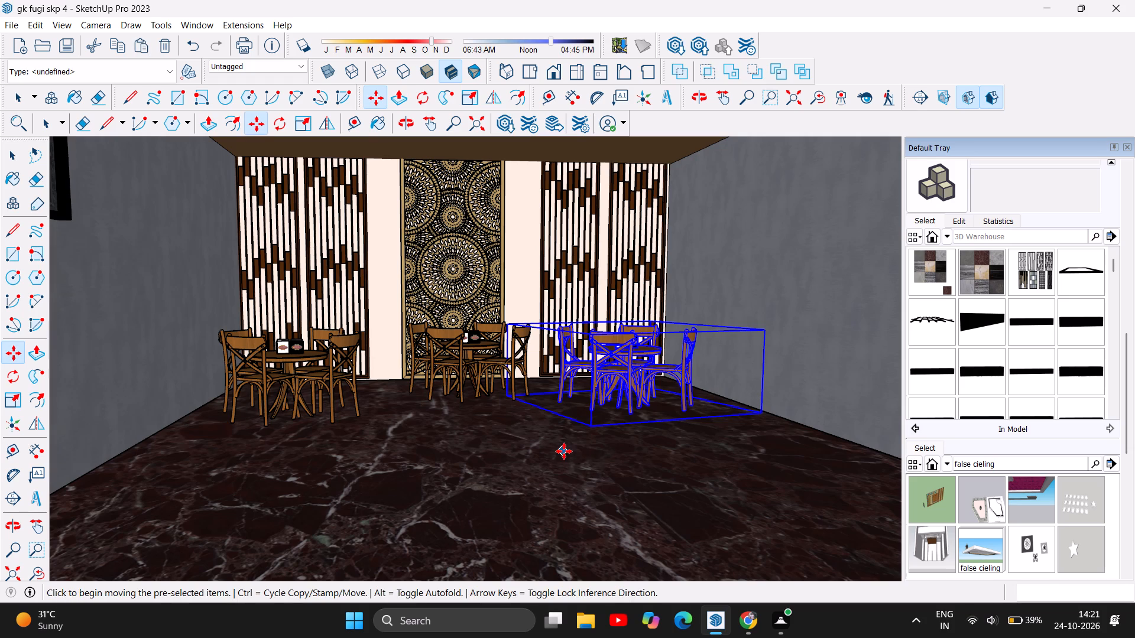
Paste another copy of the table-and-chairs set in the middle of the marble floor, in front of the back row of tables.
scroll(564, 451, down, 4)
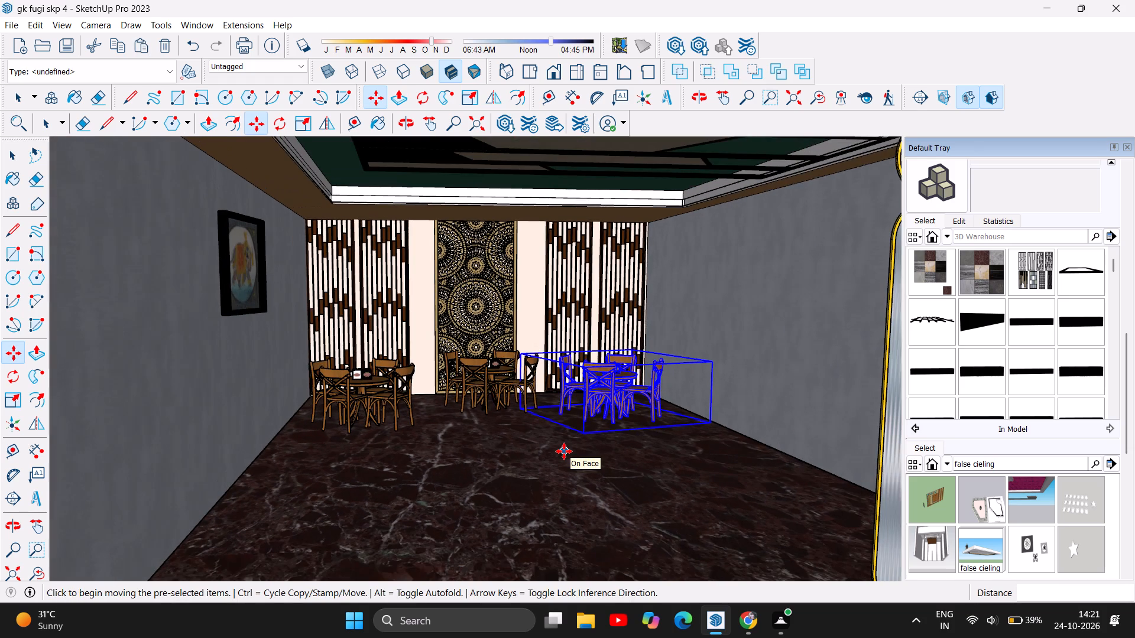
scroll(564, 451, up, 5)
scroll(564, 451, down, 4)
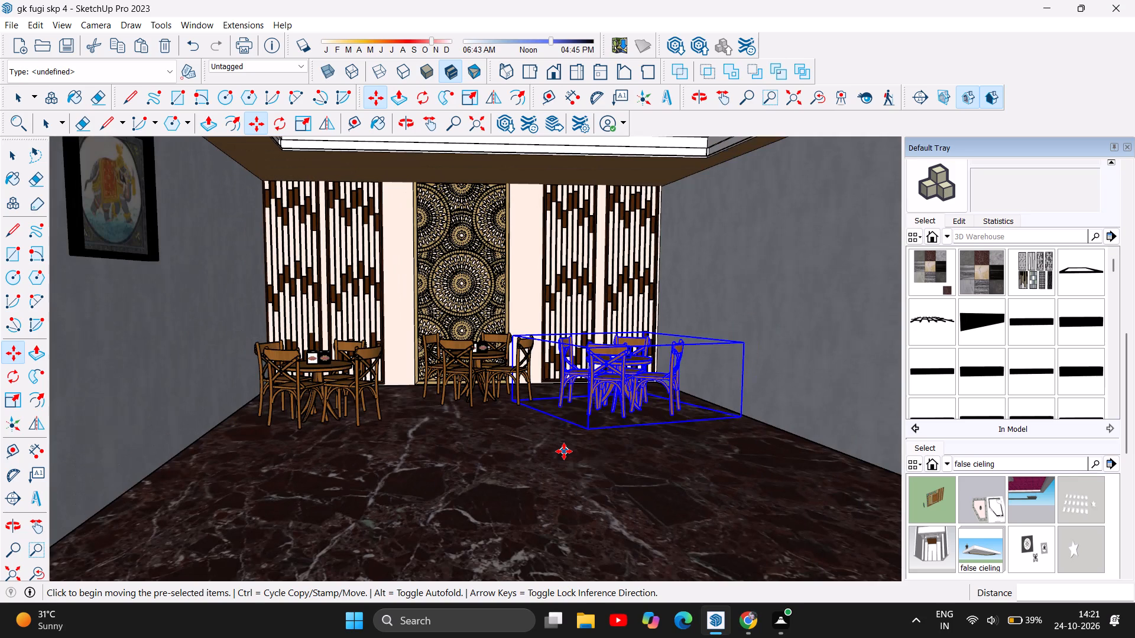
key(ctrl+v)
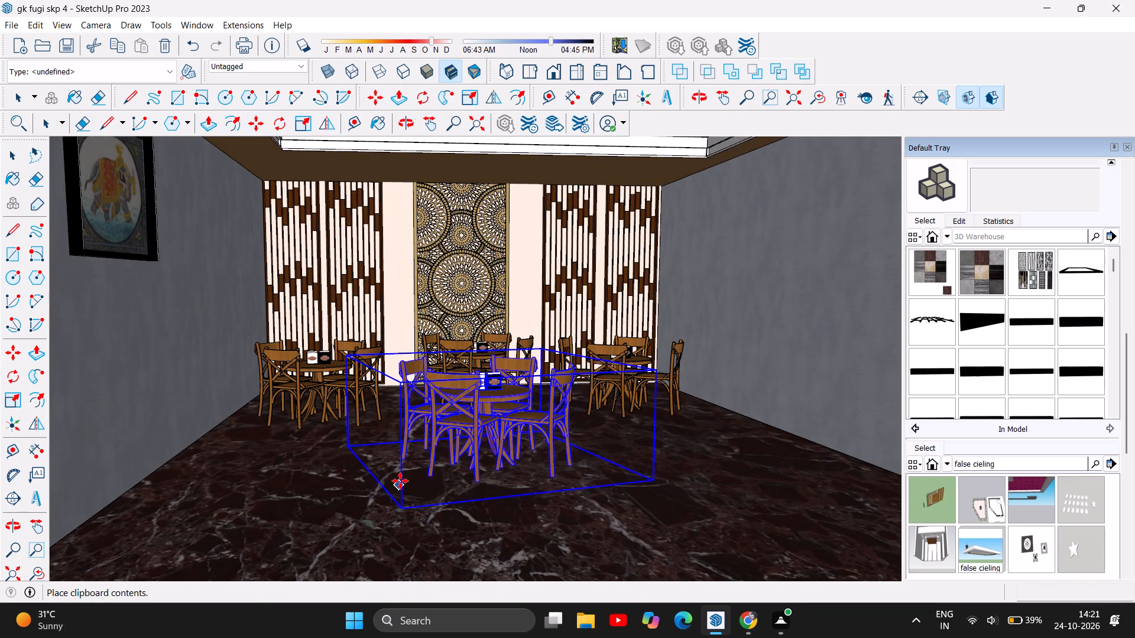
click(400, 479)
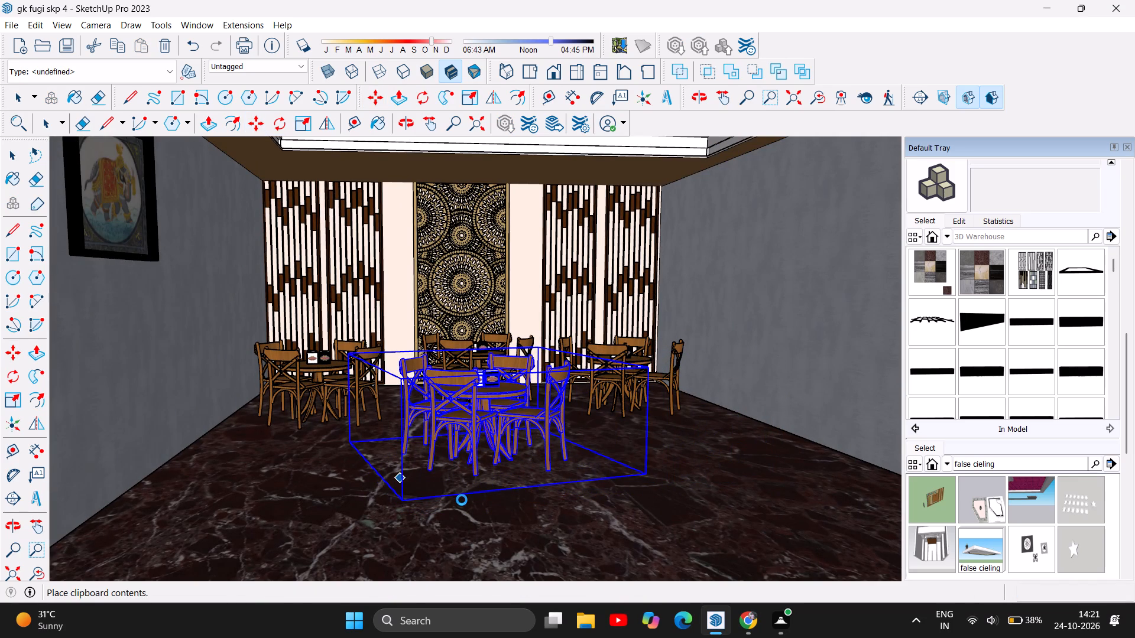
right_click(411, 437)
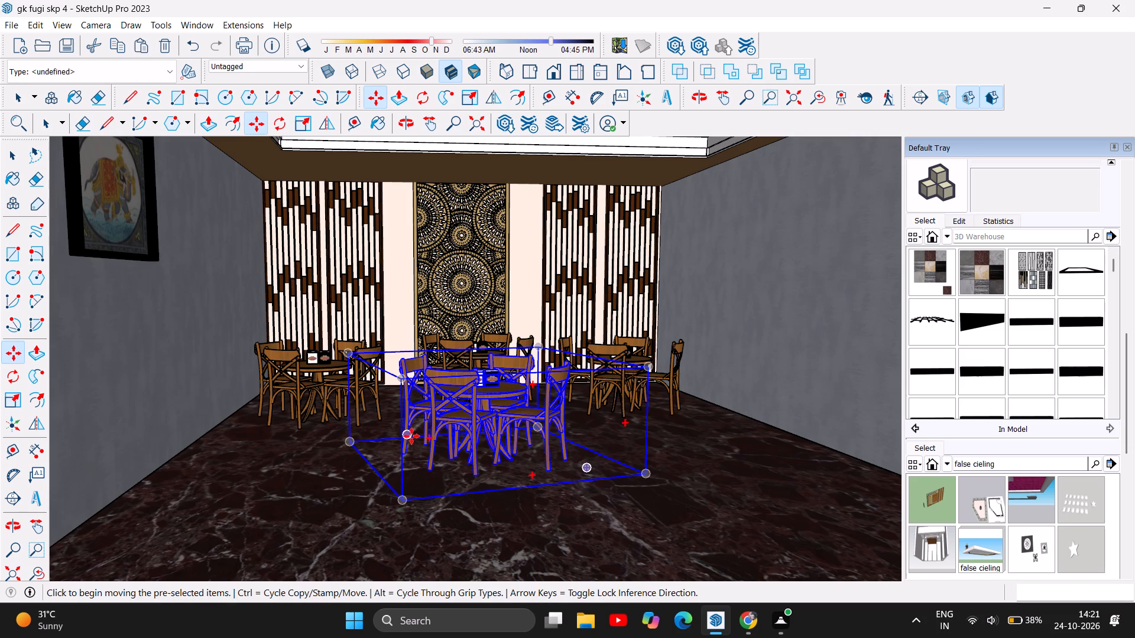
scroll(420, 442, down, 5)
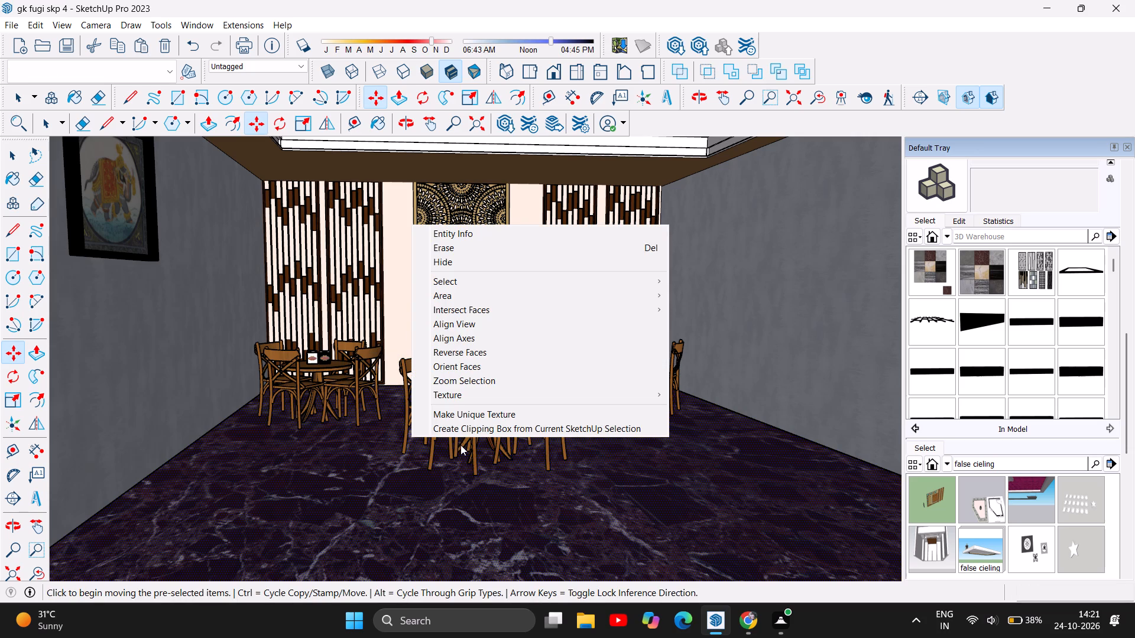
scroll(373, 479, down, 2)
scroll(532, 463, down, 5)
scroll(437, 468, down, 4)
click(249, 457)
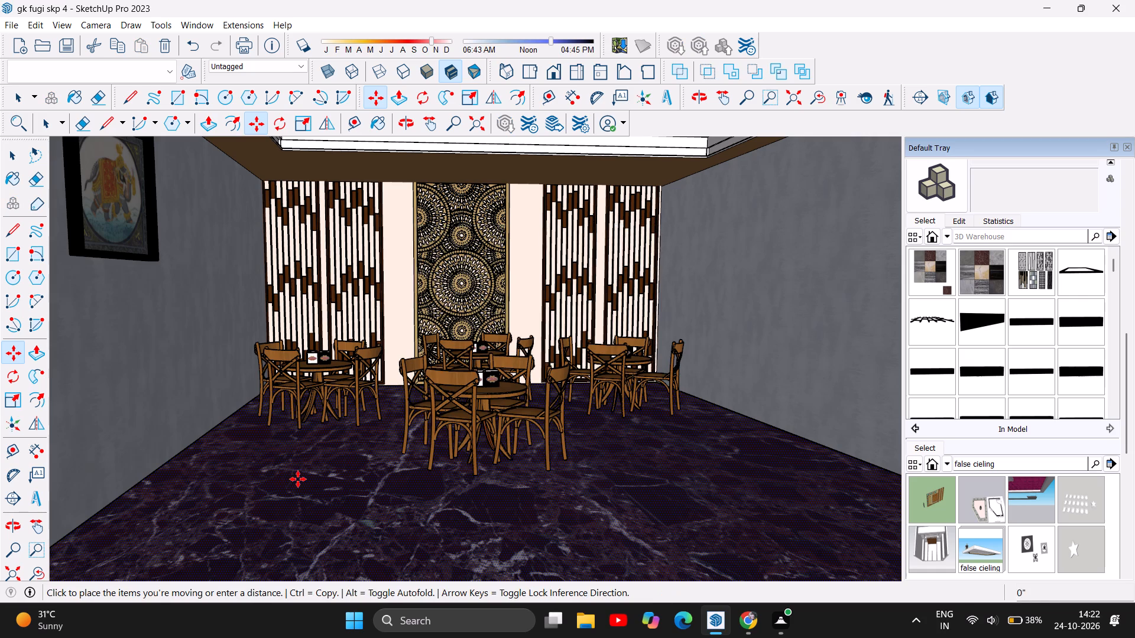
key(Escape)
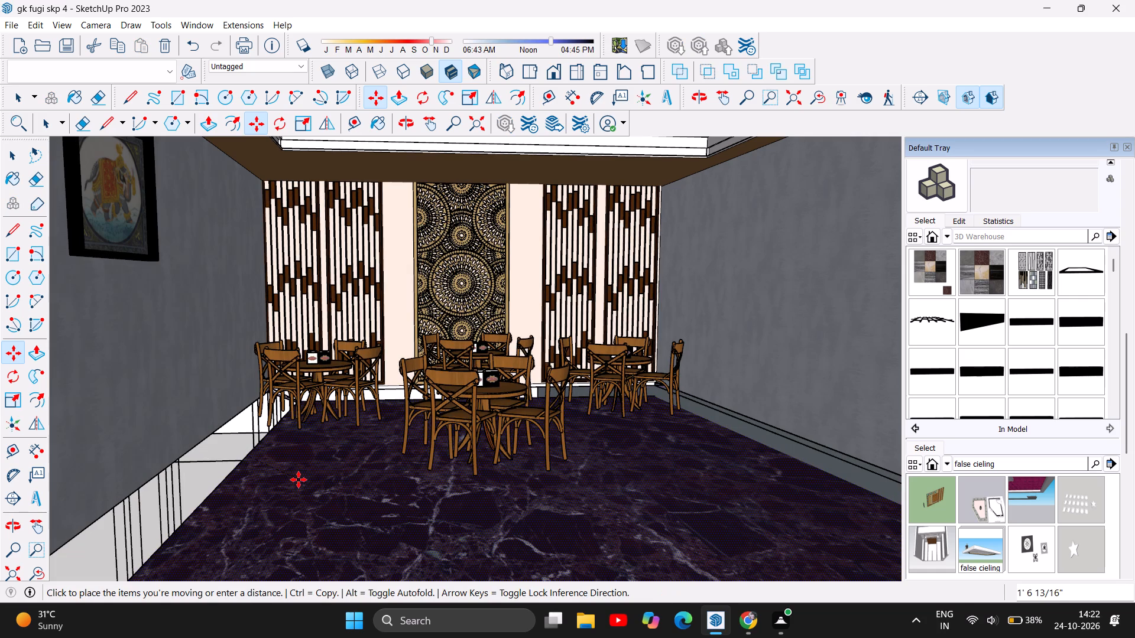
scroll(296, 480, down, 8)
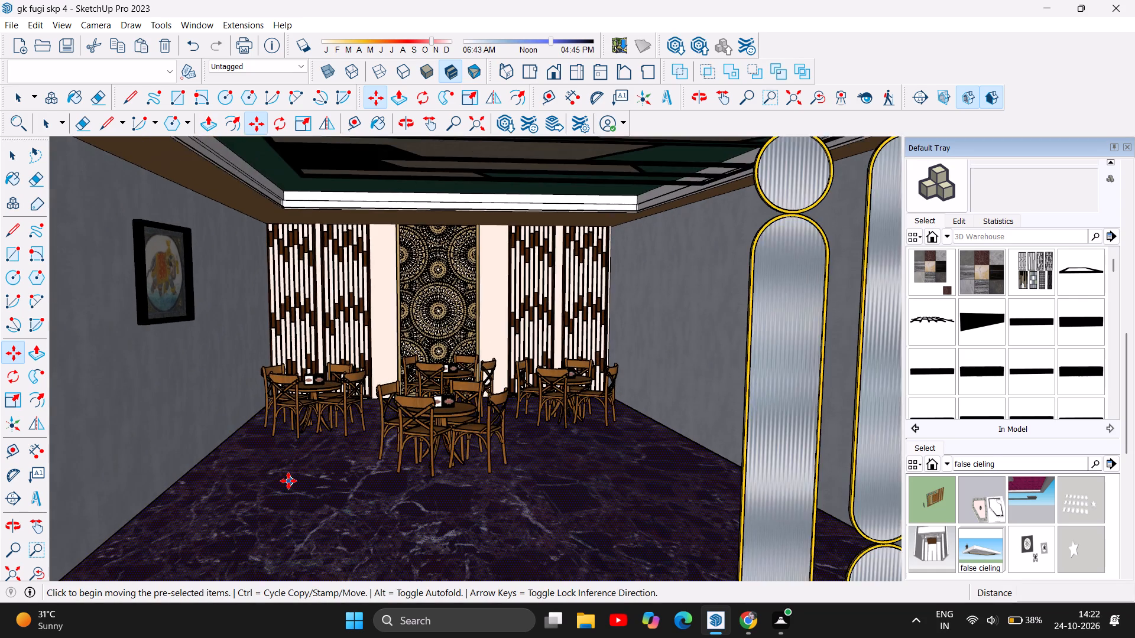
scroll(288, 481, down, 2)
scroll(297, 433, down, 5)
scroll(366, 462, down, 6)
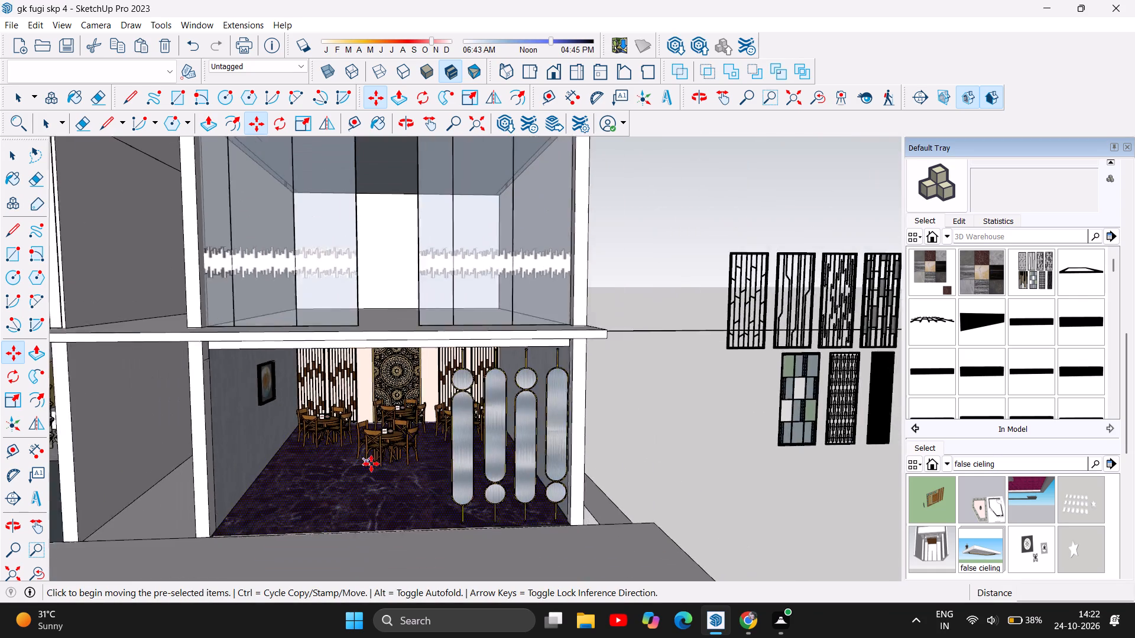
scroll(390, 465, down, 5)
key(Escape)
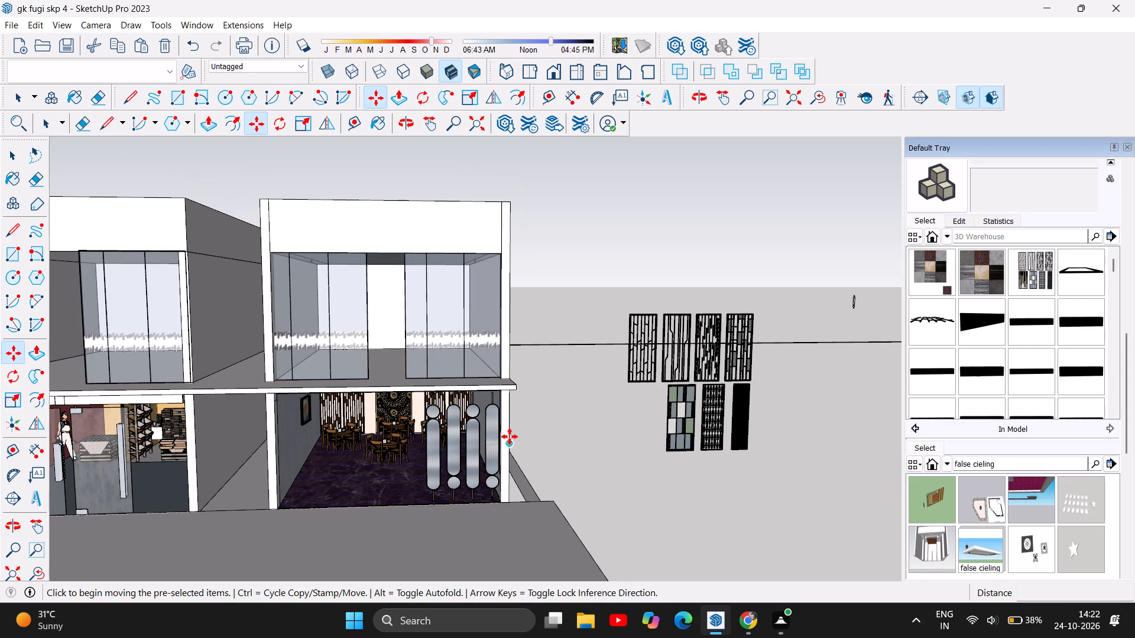
Examine the arrangement and spacing of the table sets in the marble-floored room, from its open front and close up.
scroll(395, 445, up, 3)
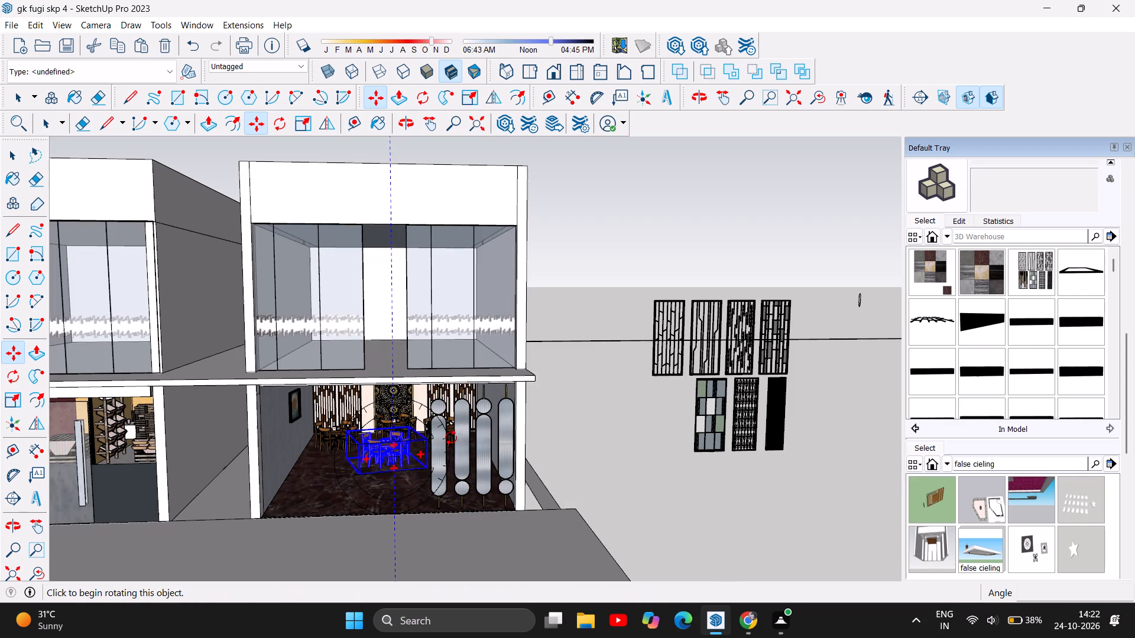
click(15, 154)
scroll(368, 455, up, 3)
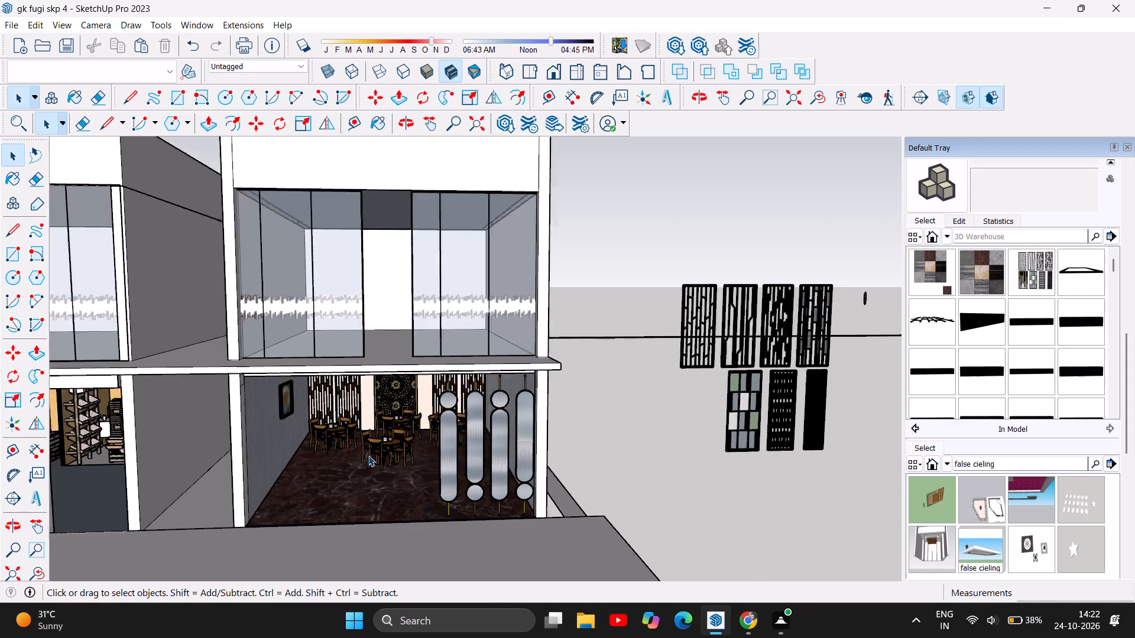
scroll(368, 455, up, 5)
scroll(434, 405, up, 5)
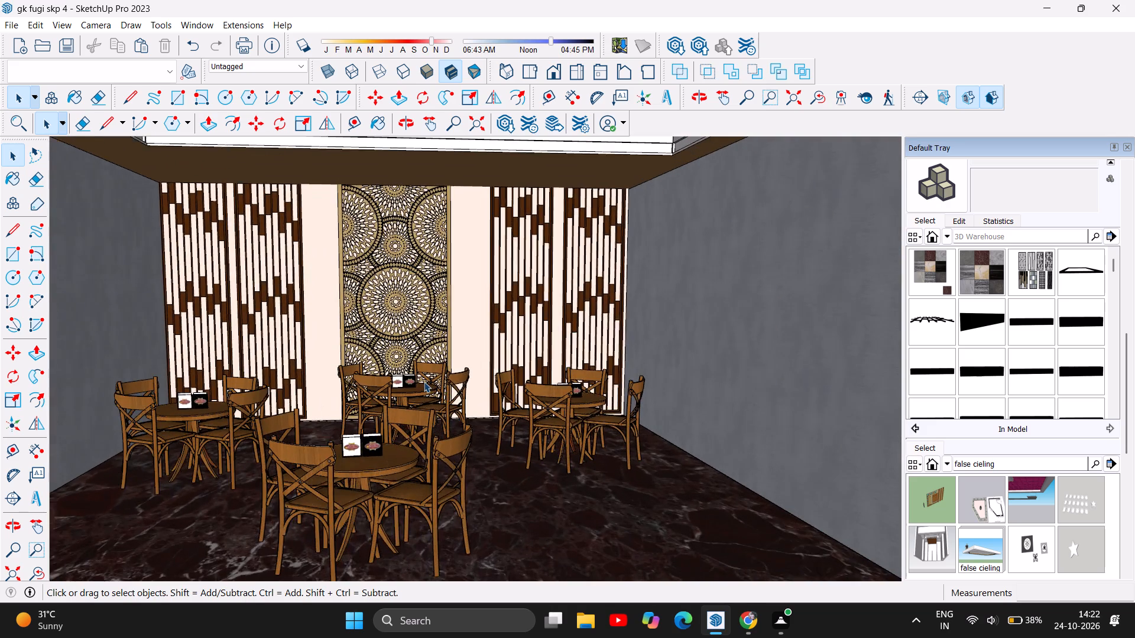
scroll(424, 382, up, 5)
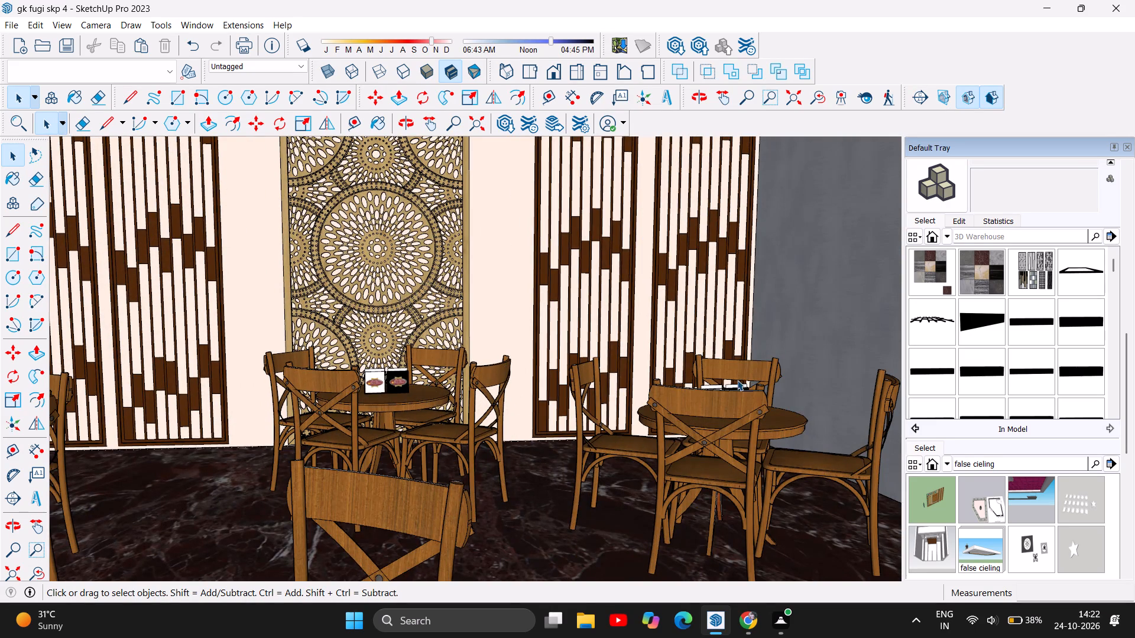
scroll(740, 376, up, 1)
scroll(649, 357, down, 4)
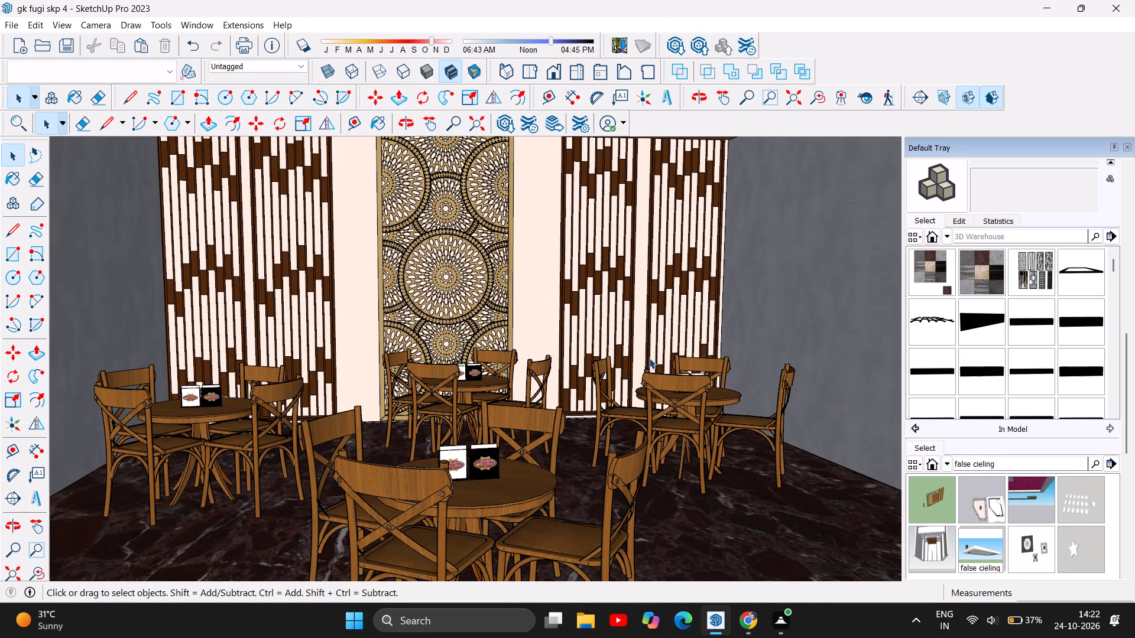
scroll(649, 358, down, 4)
scroll(419, 320, down, 1)
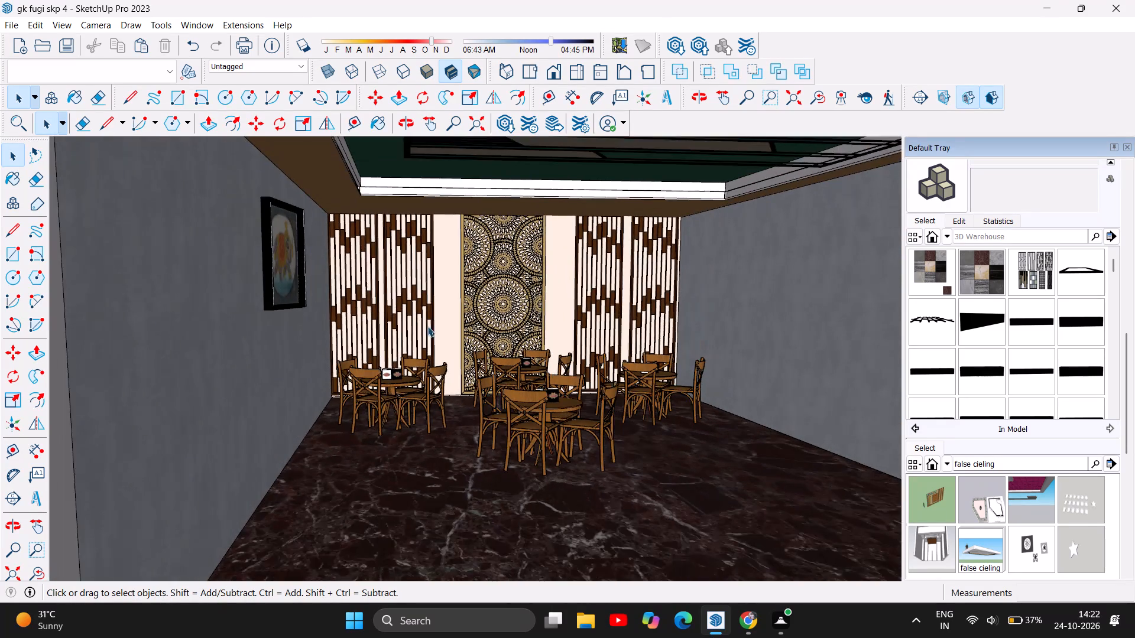
scroll(427, 326, down, 2)
scroll(499, 380, up, 3)
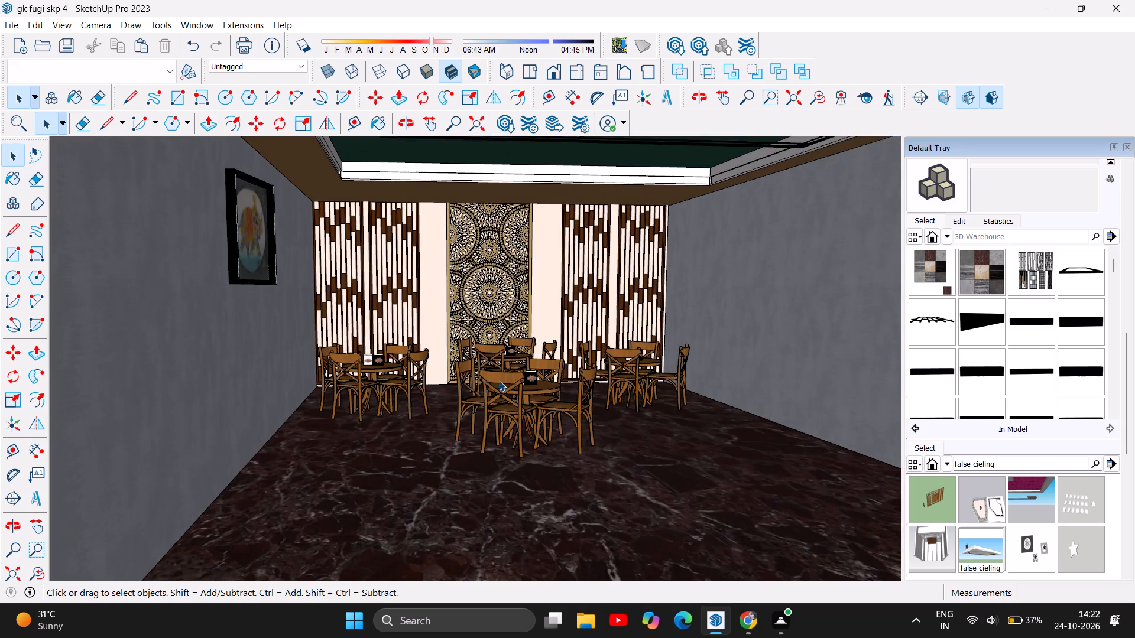
scroll(499, 380, up, 3)
scroll(356, 339, up, 2)
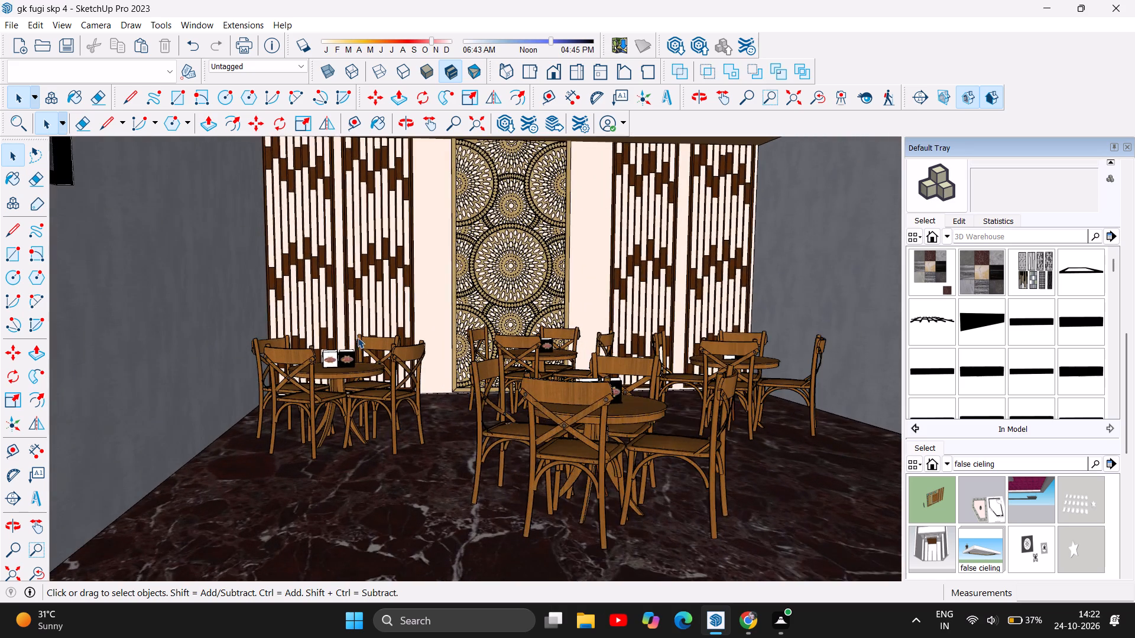
scroll(365, 341, up, 5)
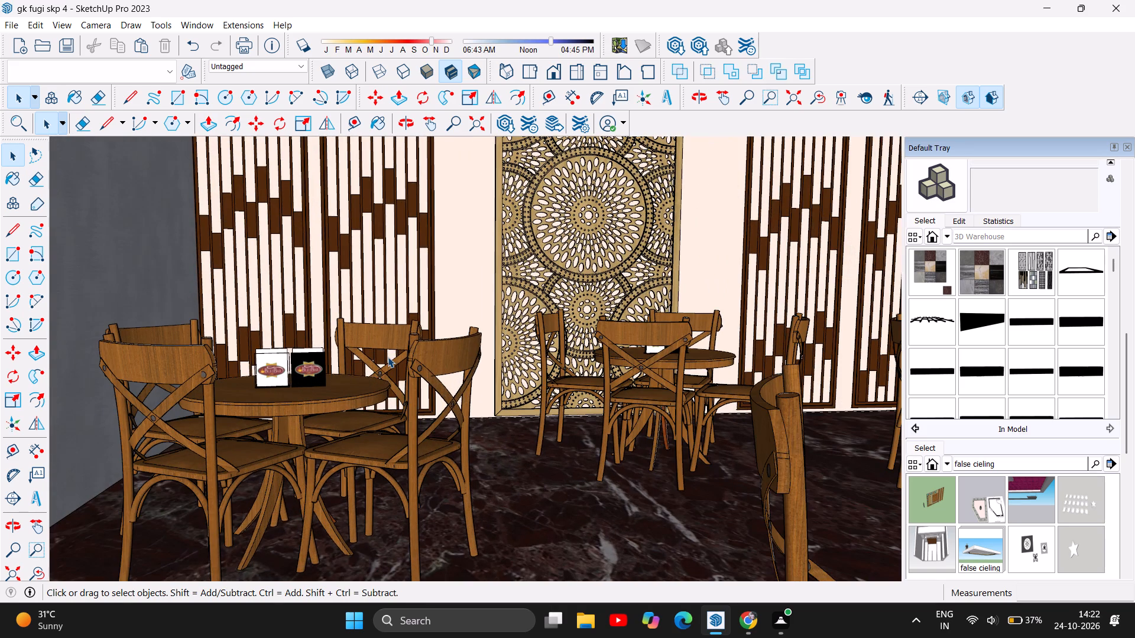
scroll(388, 357, down, 1)
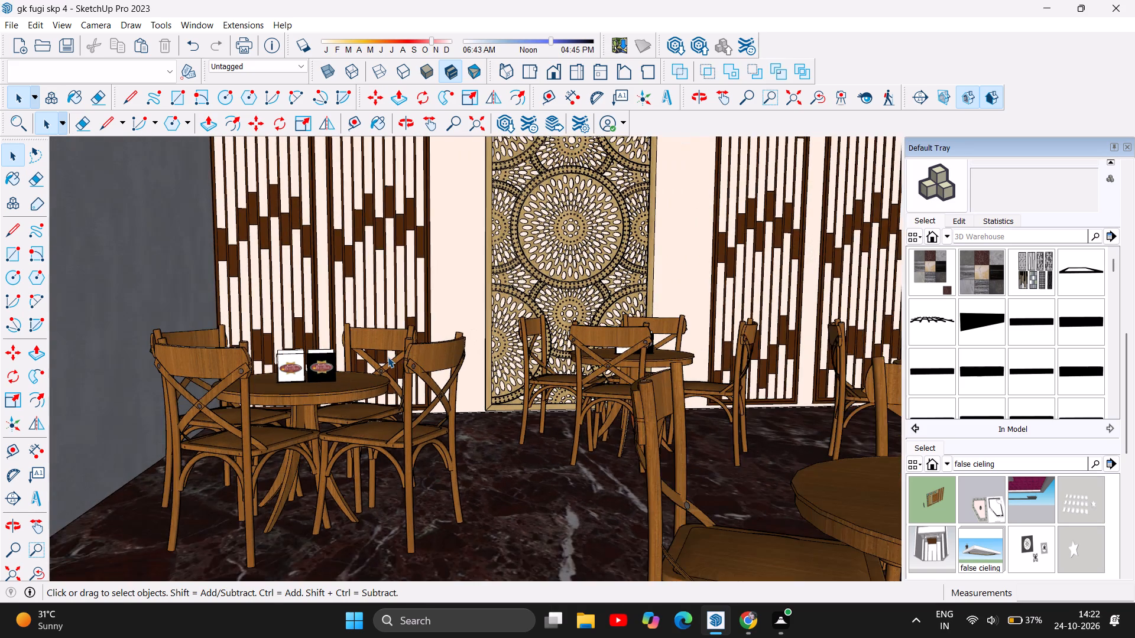
scroll(388, 357, down, 6)
scroll(388, 357, up, 3)
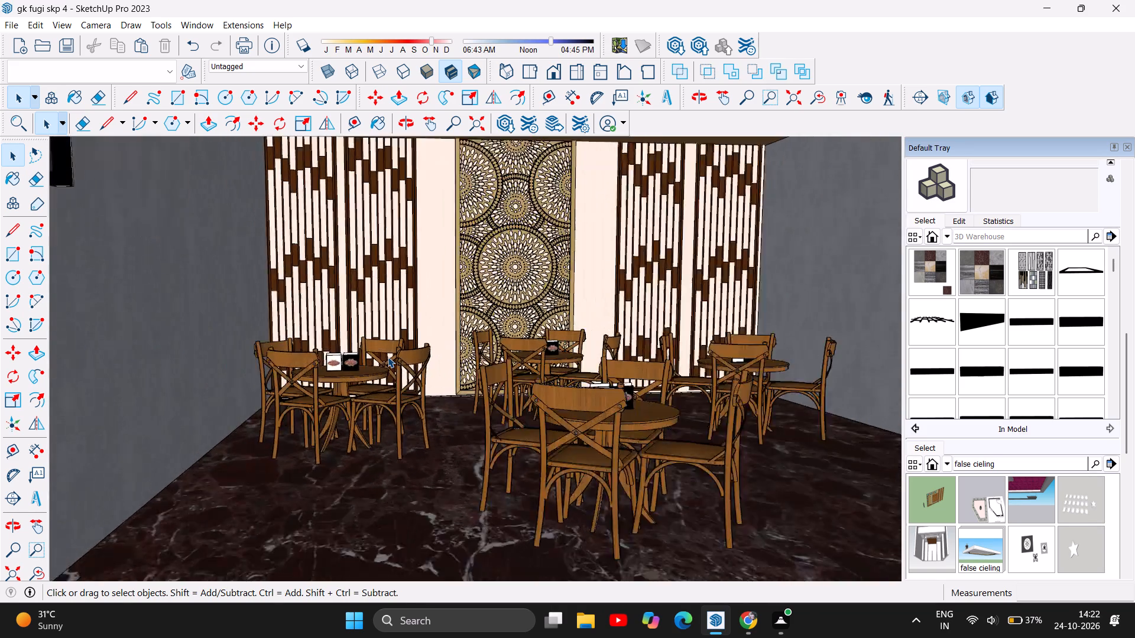
scroll(388, 357, up, 4)
scroll(290, 372, up, 1)
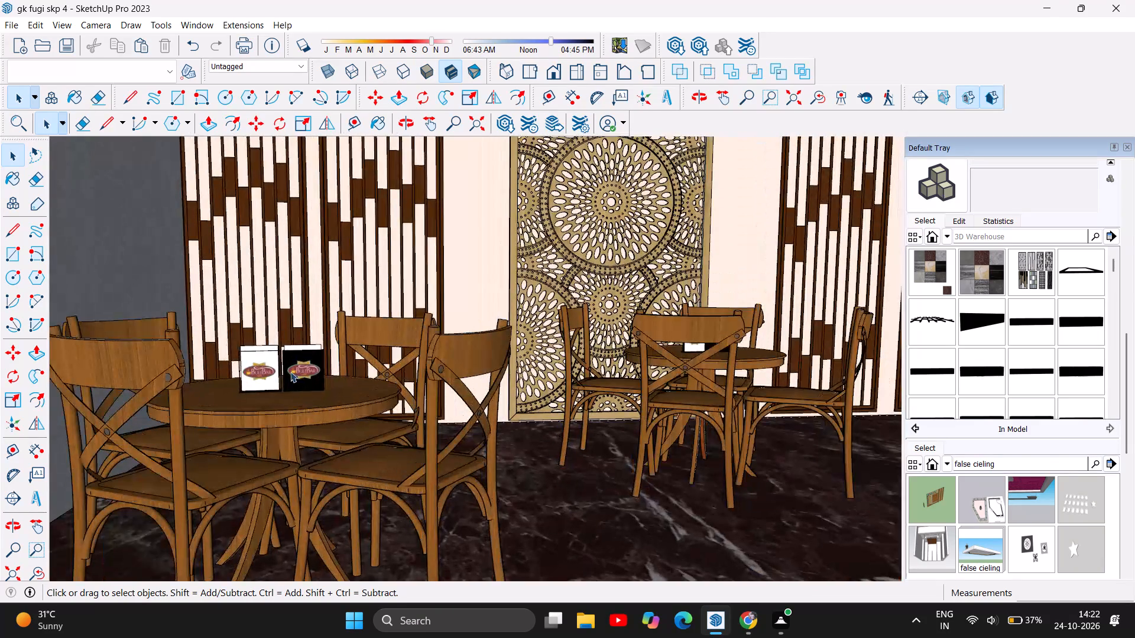
scroll(422, 357, down, 3)
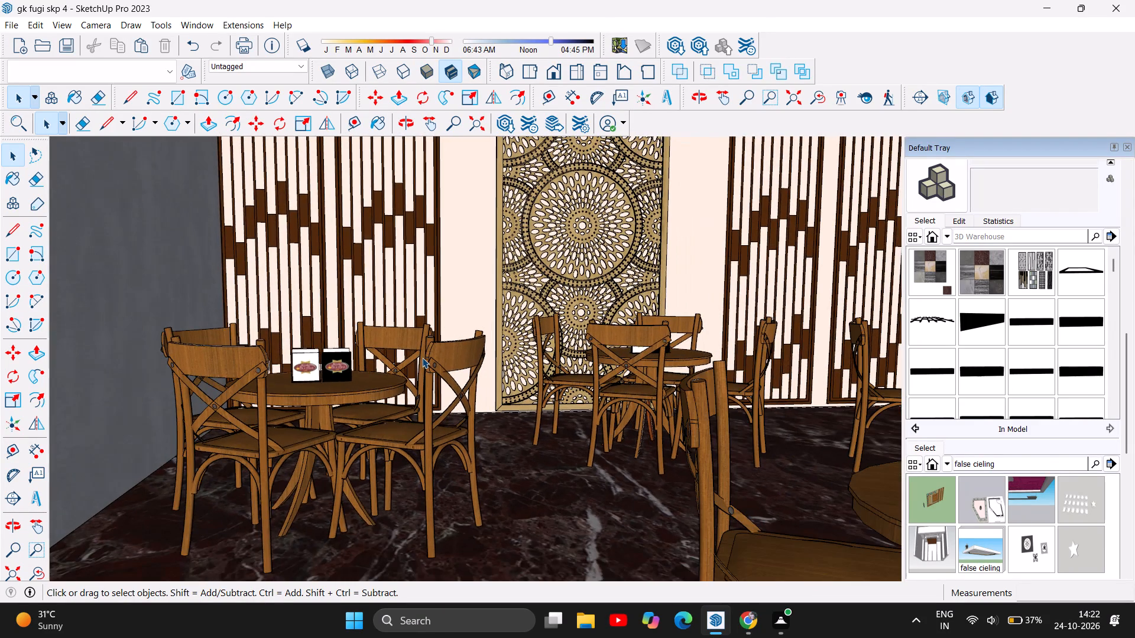
Move the table set beside the framed-picture wall about 4' 2" towards the slatted panels in the back corner.
scroll(420, 360, down, 2)
click(347, 405)
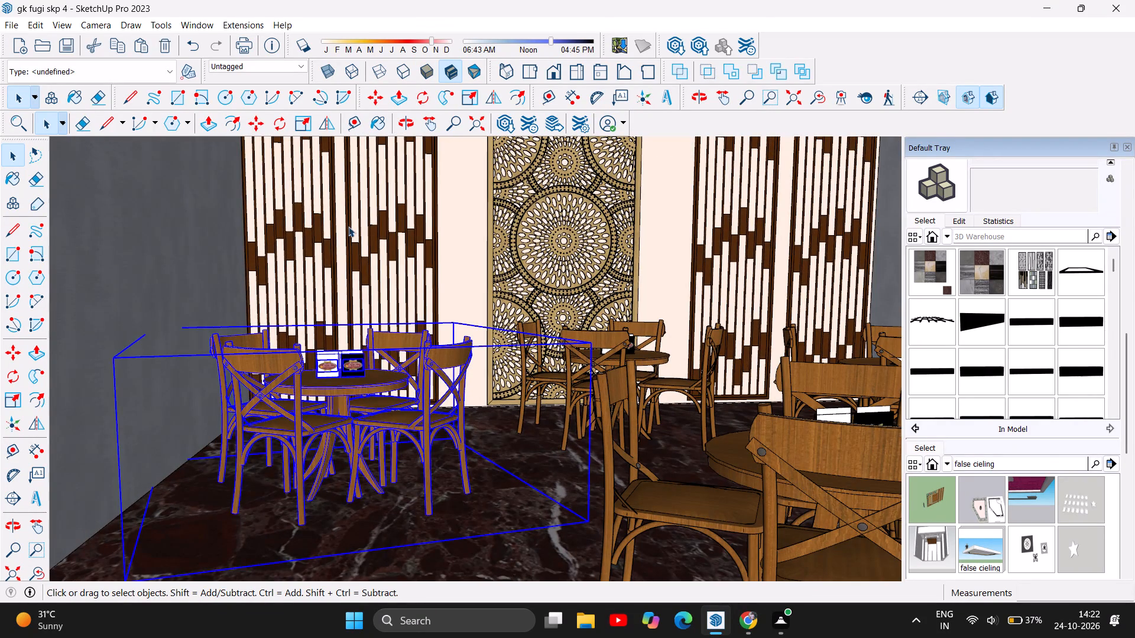
click(375, 92)
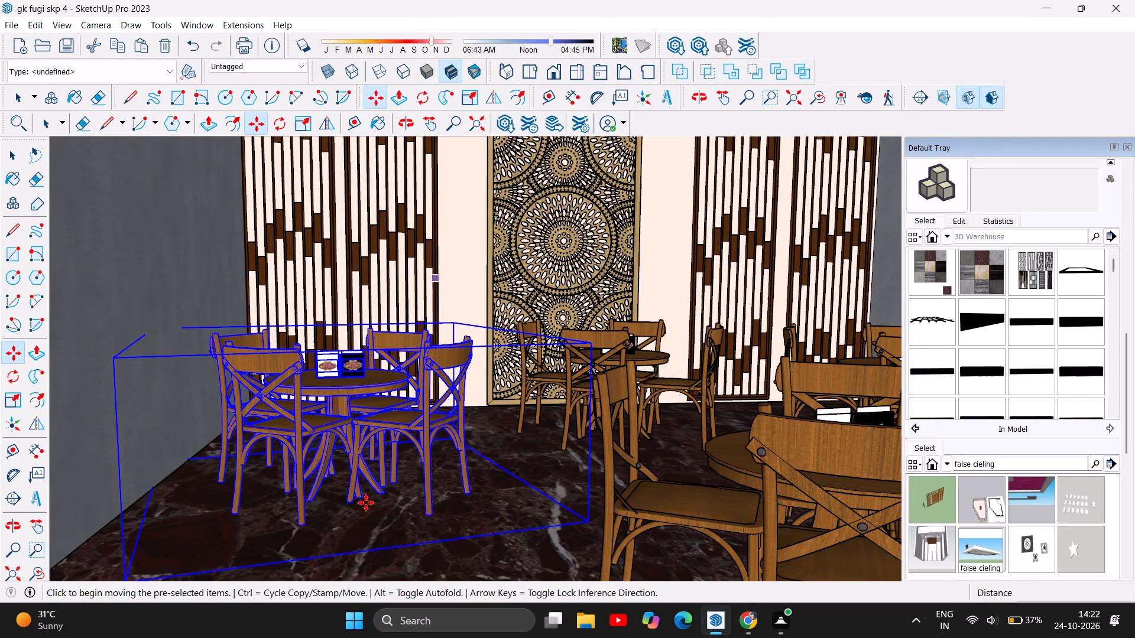
scroll(416, 453, down, 3)
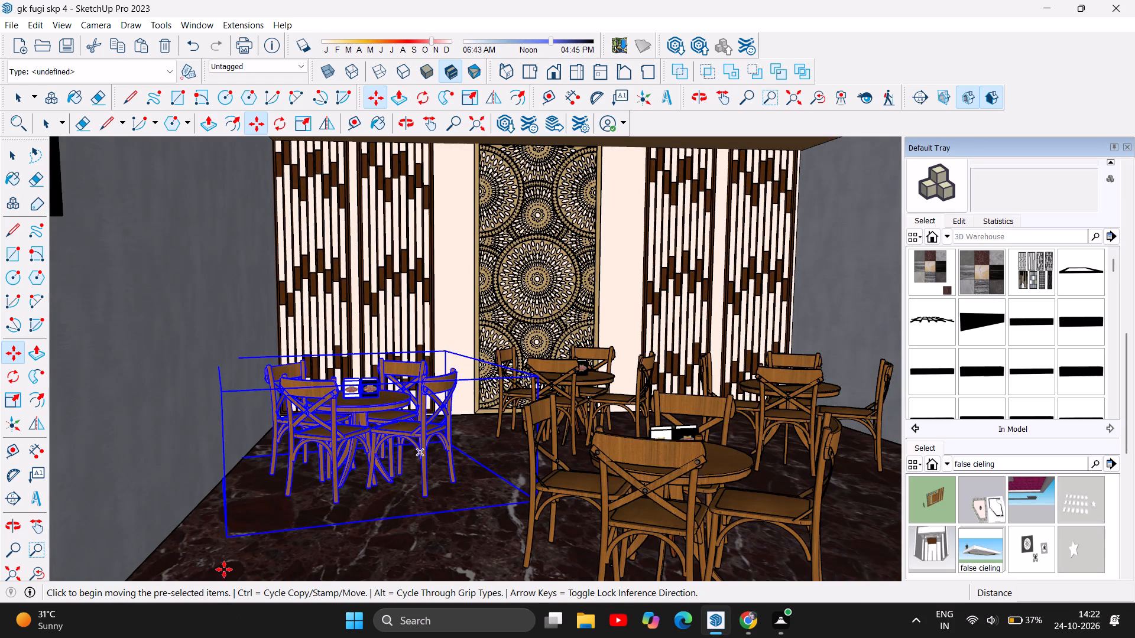
click(226, 539)
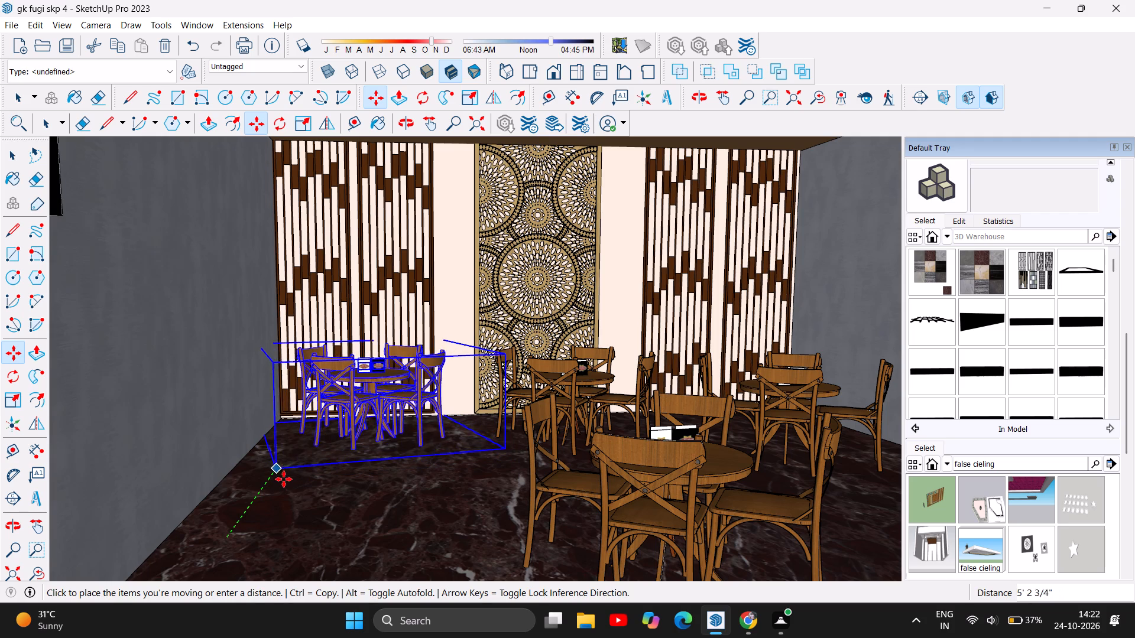
click(284, 479)
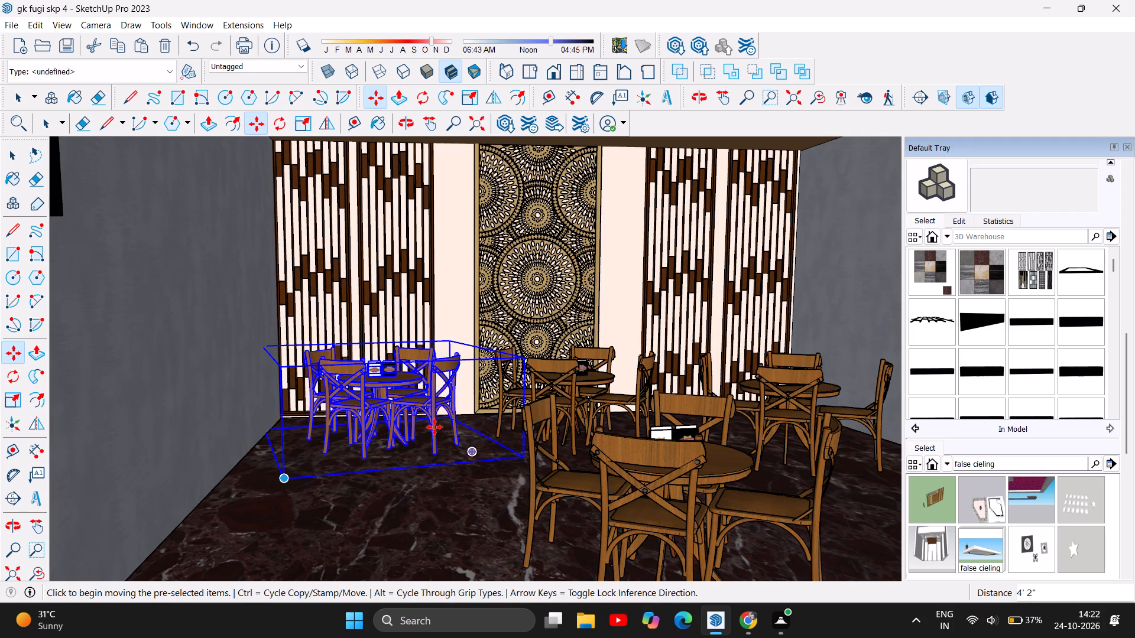
scroll(437, 424, down, 7)
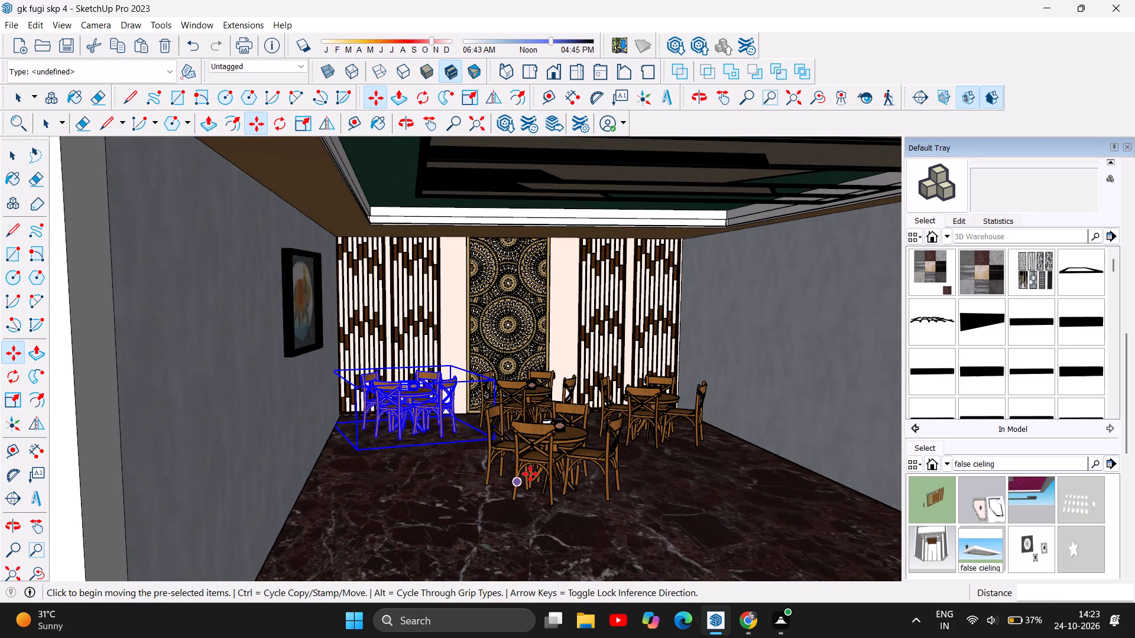
key(Escape)
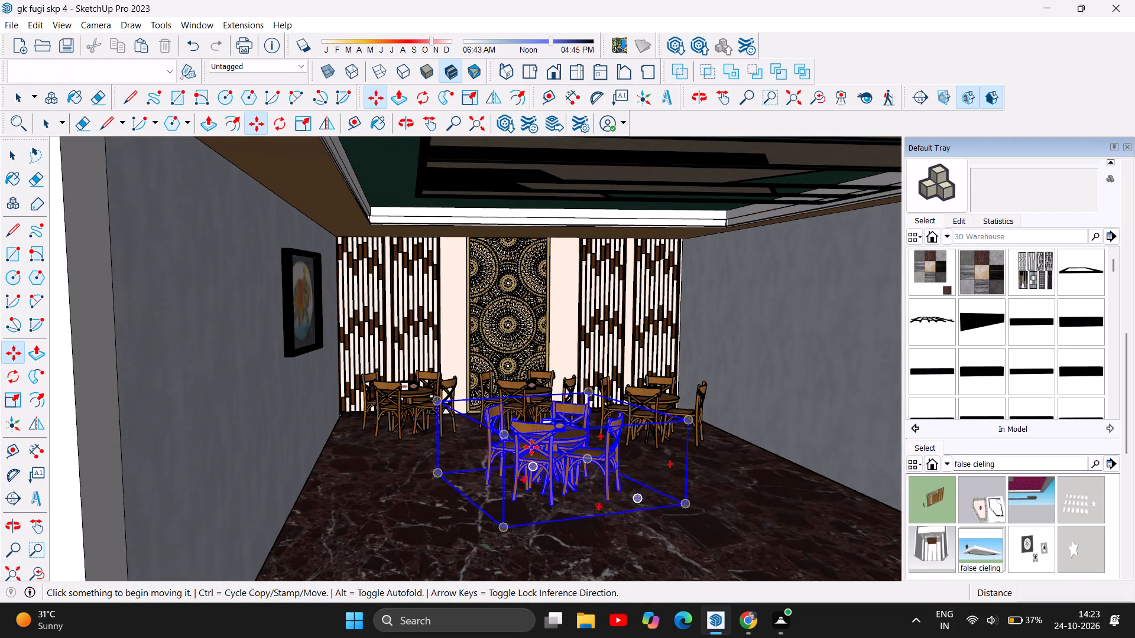
Move the table set in the middle of the floor about 5' 7 3/4" sideways towards the framed-picture wall.
click(543, 448)
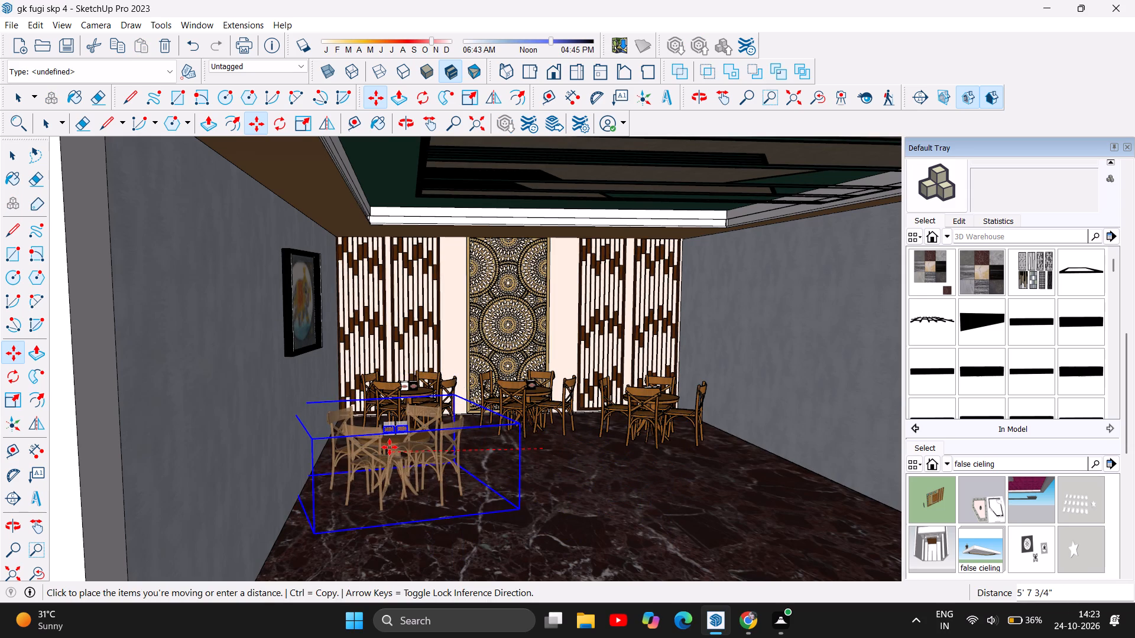
click(390, 447)
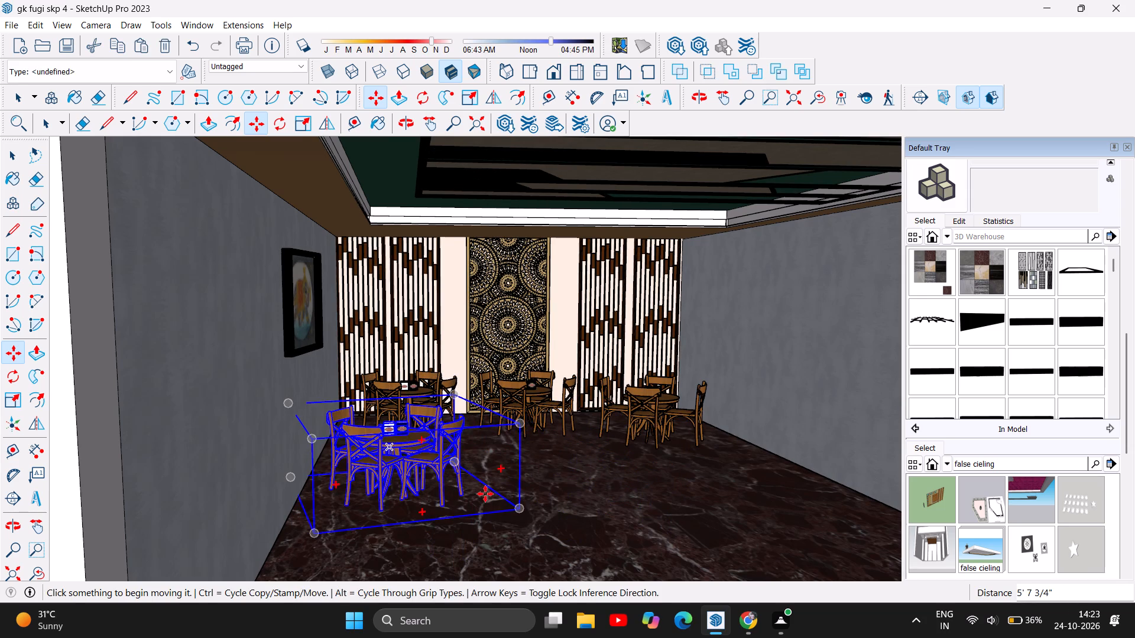
Move the table set in the back corner opposite the framed-picture wall about 10' 9/16" forward, beside the front set.
scroll(612, 411, up, 4)
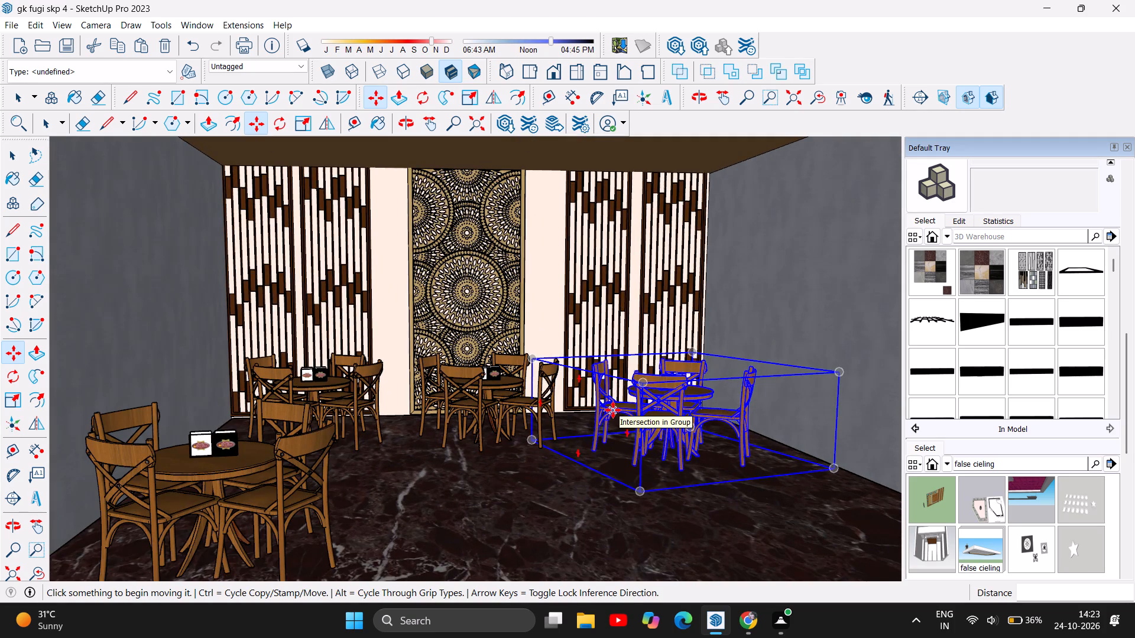
drag(621, 426, 584, 440)
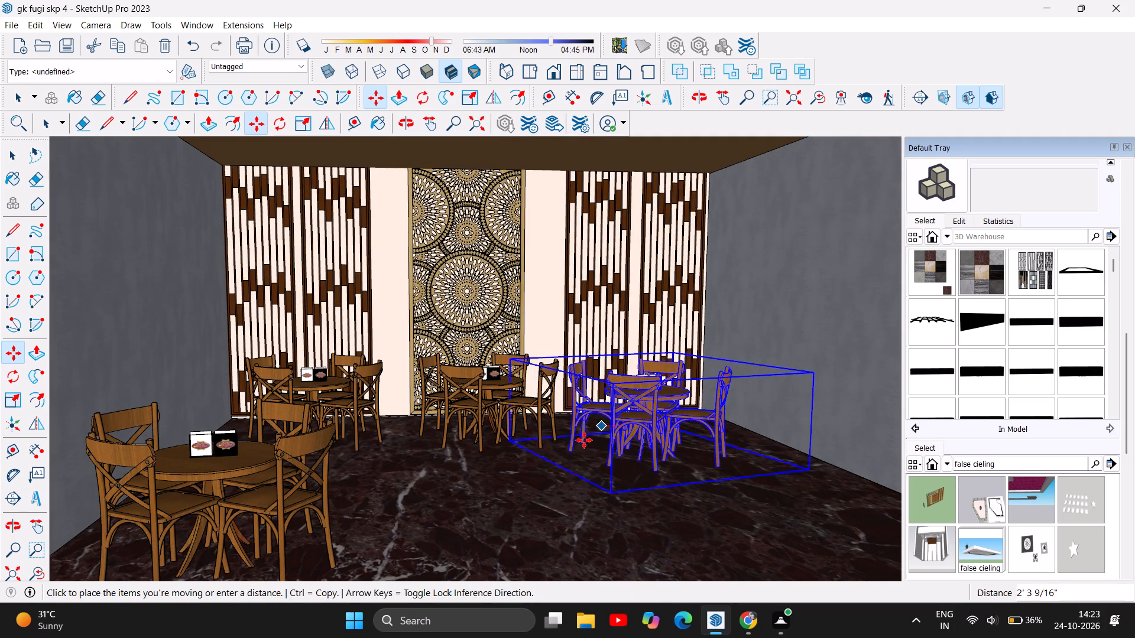
drag(584, 440, 483, 484)
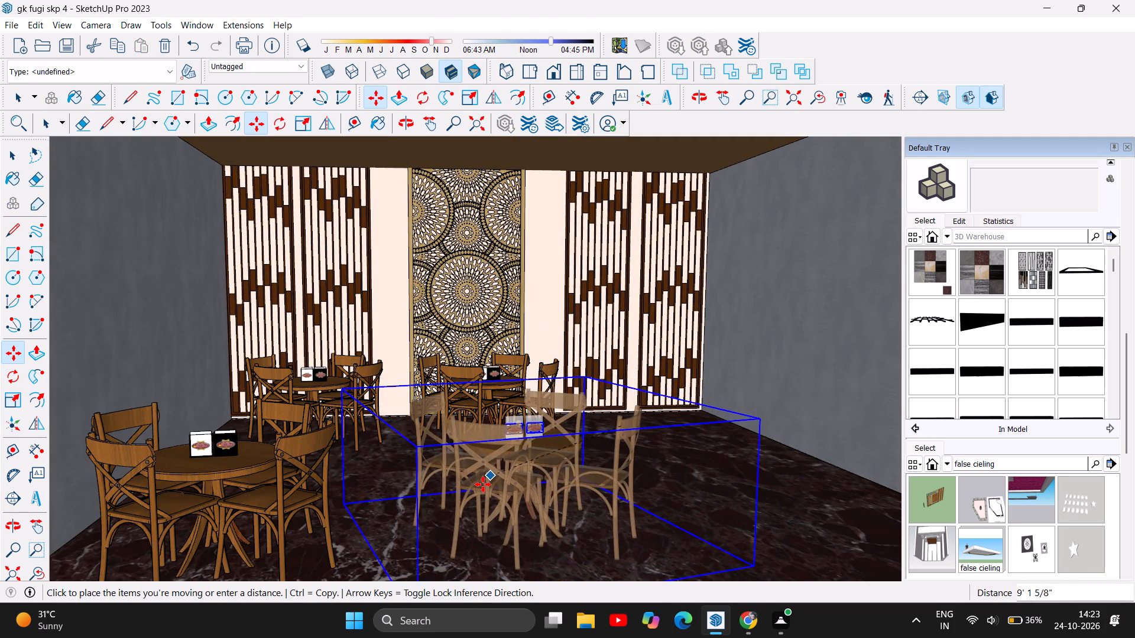
drag(483, 484, 485, 490)
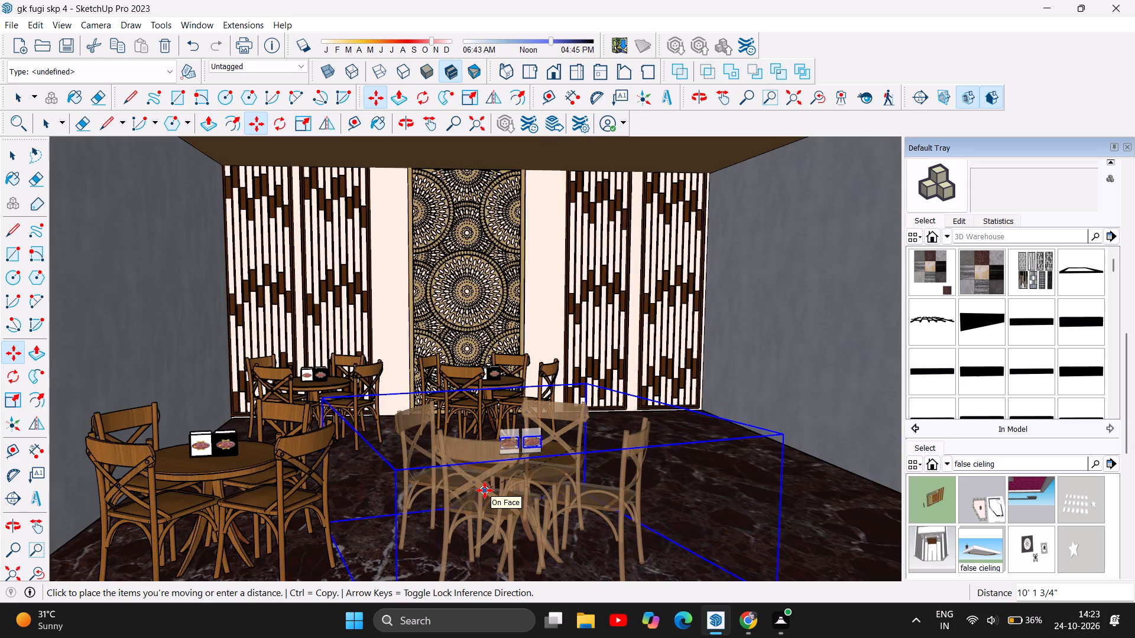
drag(485, 490, 495, 491)
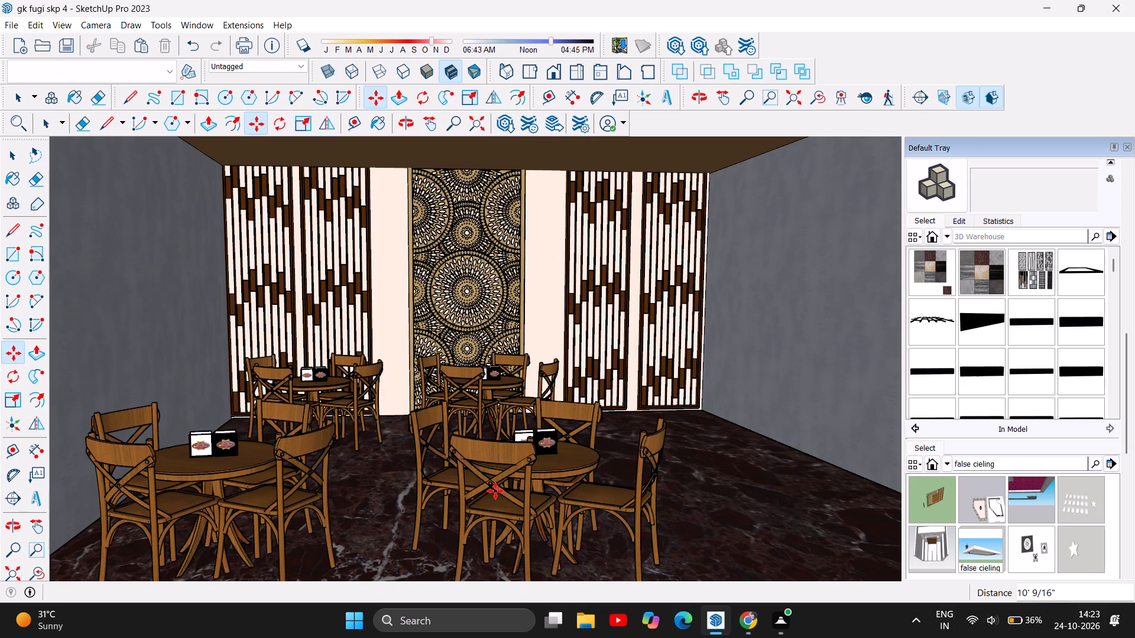
Shift the back corner table set on the framed-picture side about 10 9/16" closer to that side wall.
scroll(511, 452, down, 5)
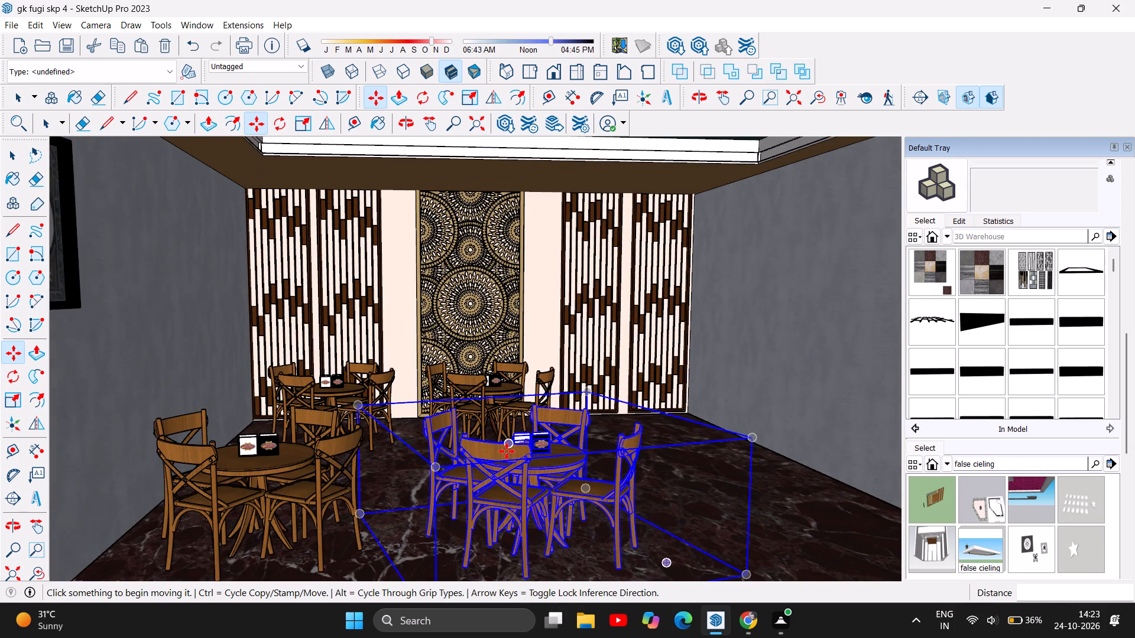
scroll(507, 451, down, 3)
scroll(340, 351, up, 6)
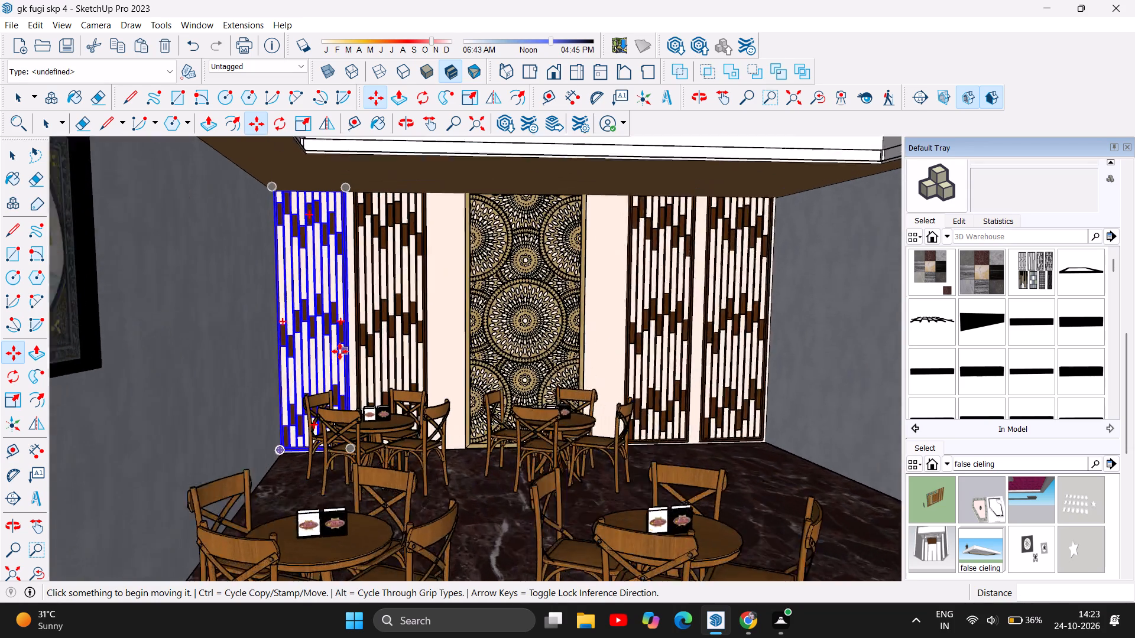
click(395, 492)
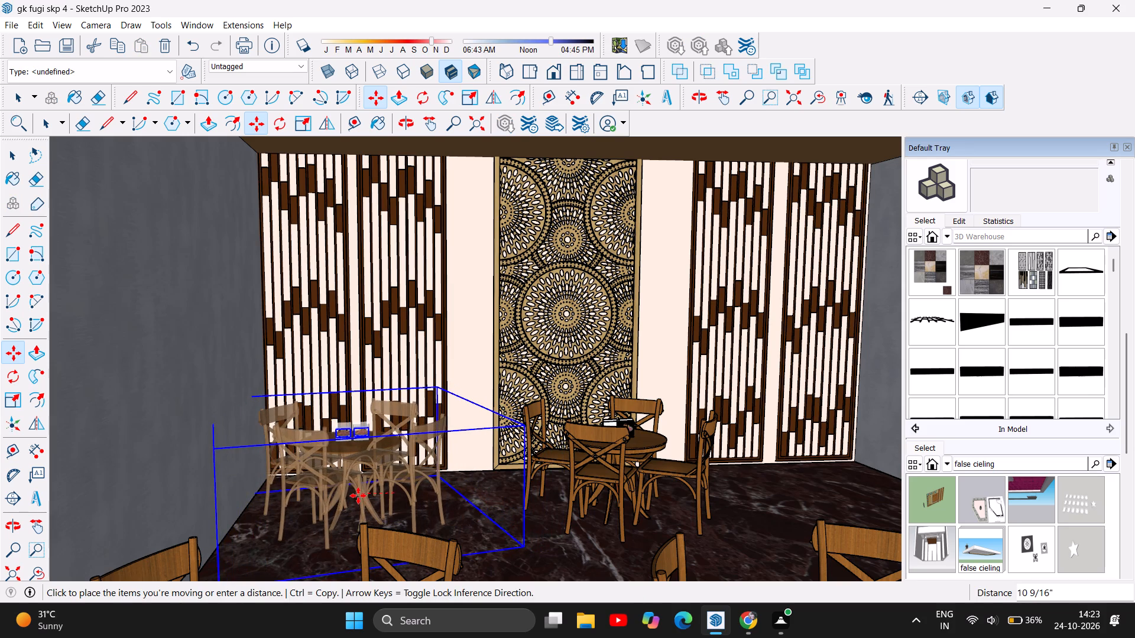
click(358, 496)
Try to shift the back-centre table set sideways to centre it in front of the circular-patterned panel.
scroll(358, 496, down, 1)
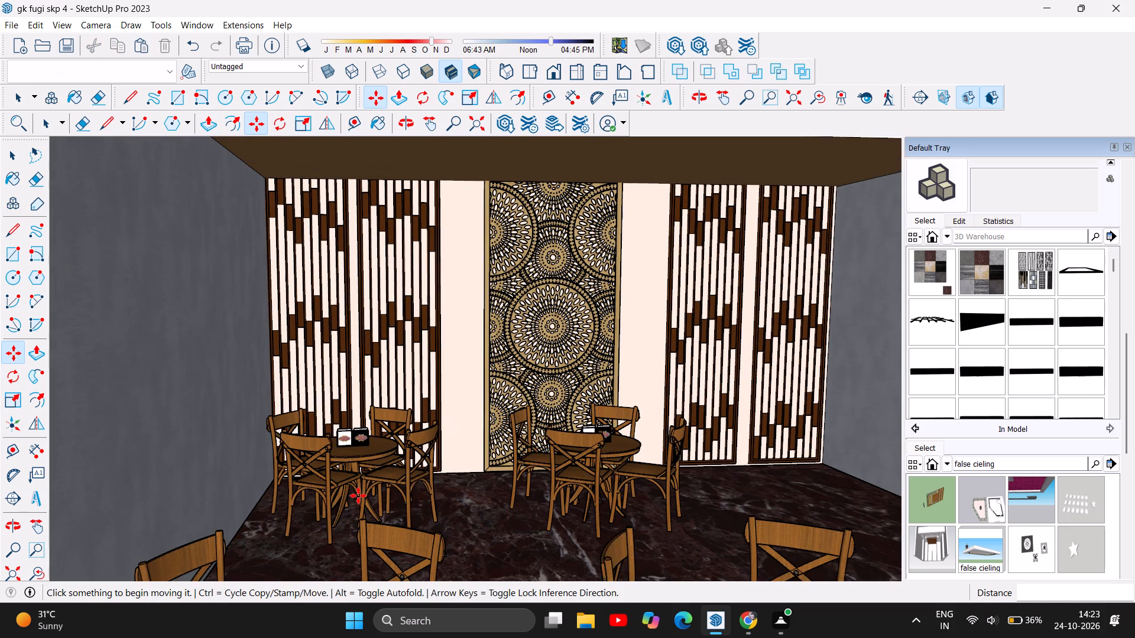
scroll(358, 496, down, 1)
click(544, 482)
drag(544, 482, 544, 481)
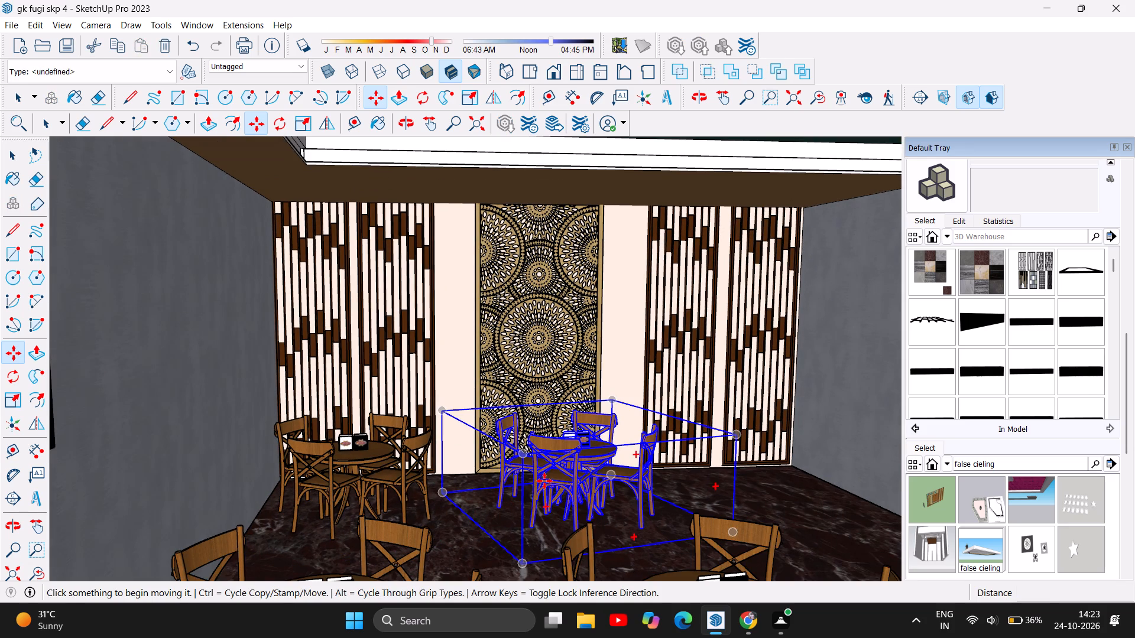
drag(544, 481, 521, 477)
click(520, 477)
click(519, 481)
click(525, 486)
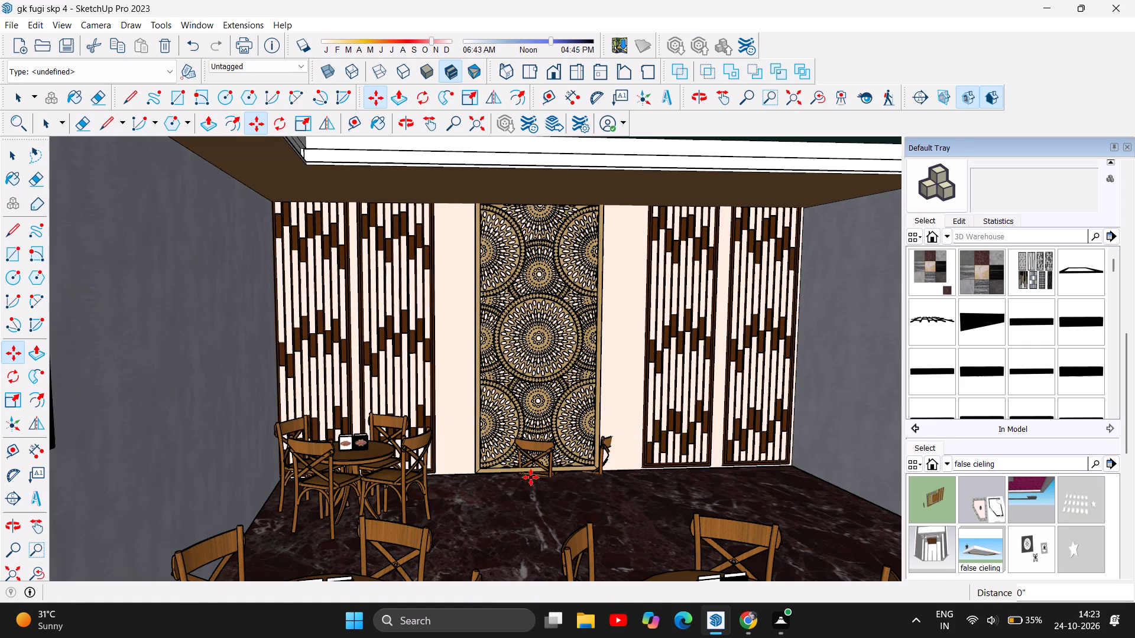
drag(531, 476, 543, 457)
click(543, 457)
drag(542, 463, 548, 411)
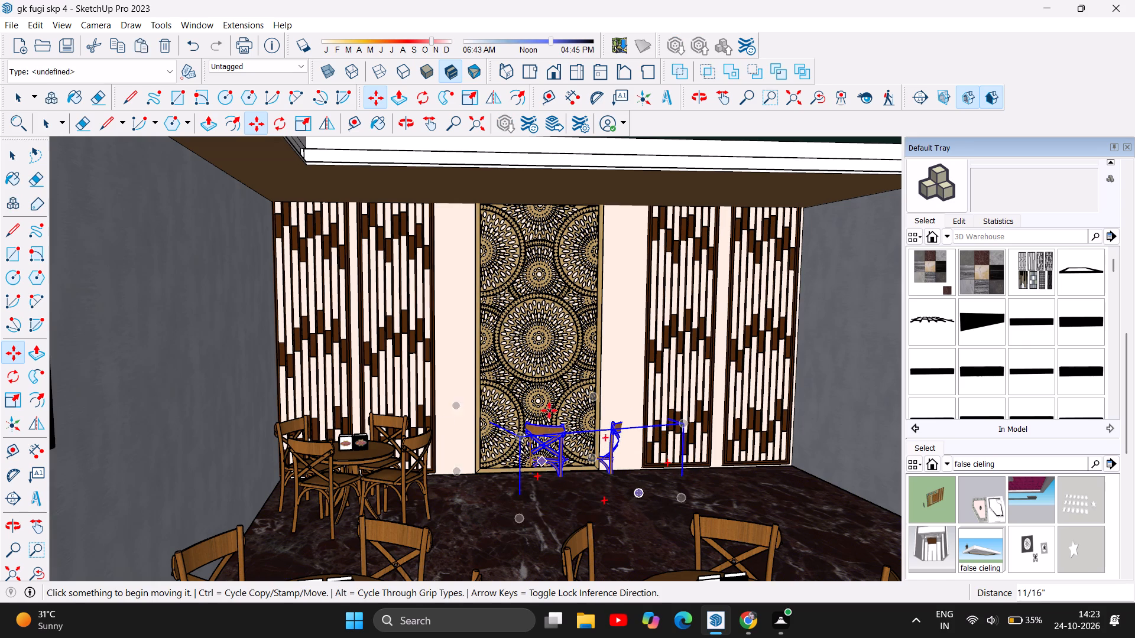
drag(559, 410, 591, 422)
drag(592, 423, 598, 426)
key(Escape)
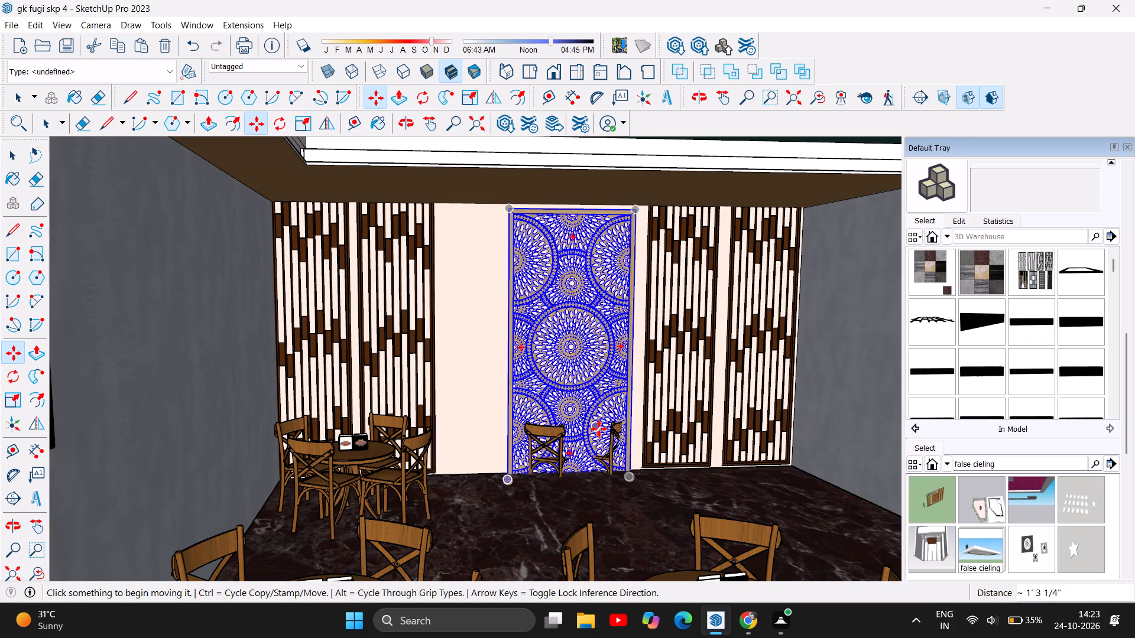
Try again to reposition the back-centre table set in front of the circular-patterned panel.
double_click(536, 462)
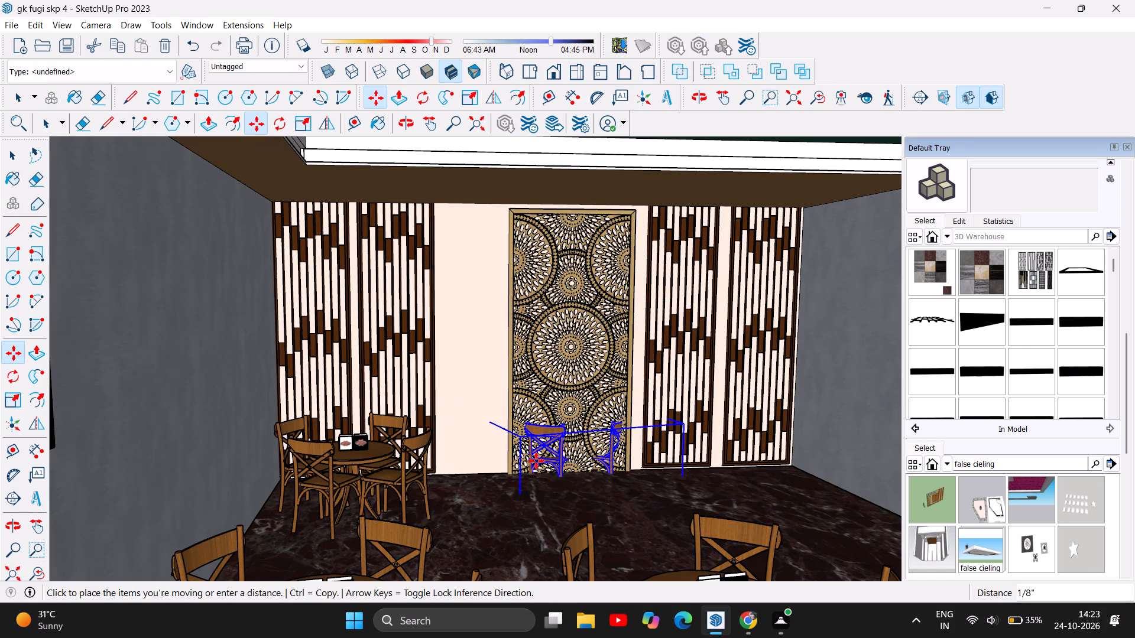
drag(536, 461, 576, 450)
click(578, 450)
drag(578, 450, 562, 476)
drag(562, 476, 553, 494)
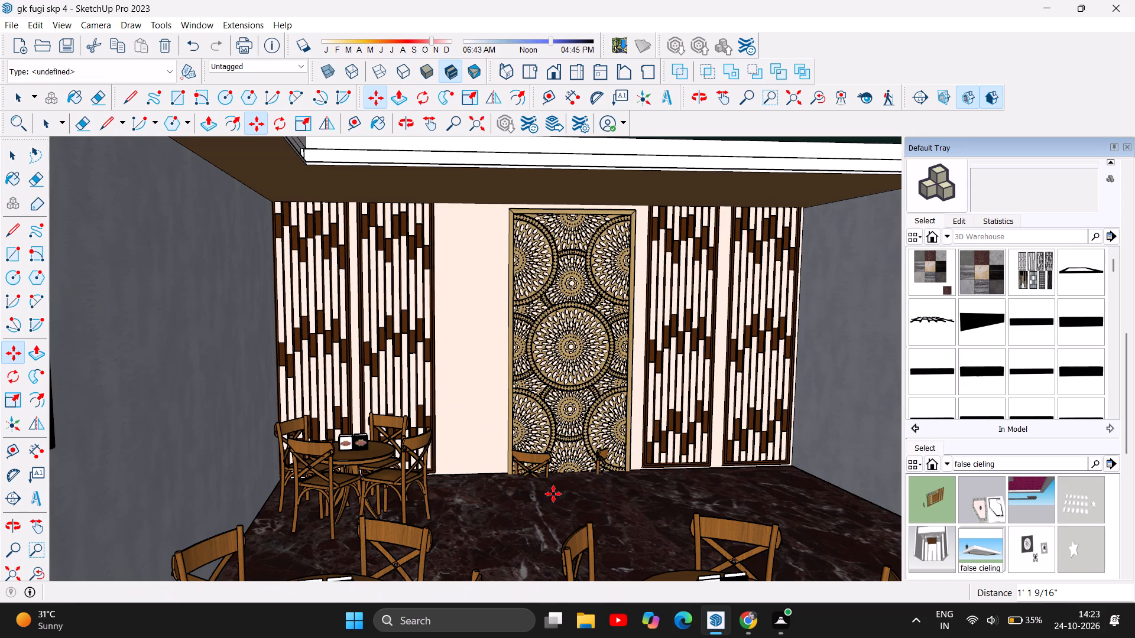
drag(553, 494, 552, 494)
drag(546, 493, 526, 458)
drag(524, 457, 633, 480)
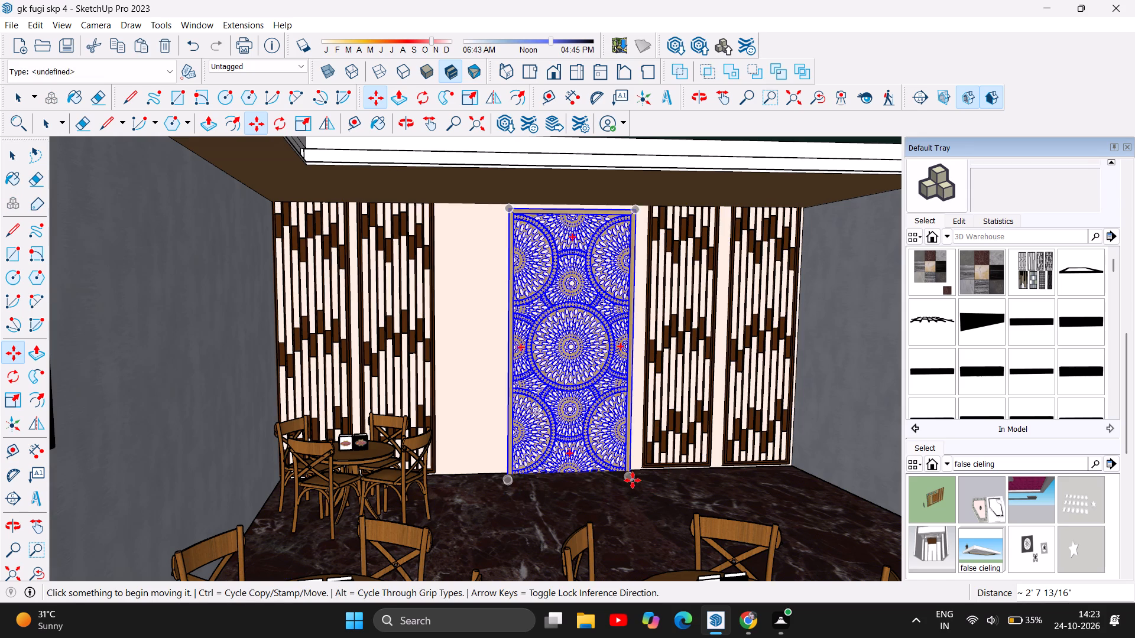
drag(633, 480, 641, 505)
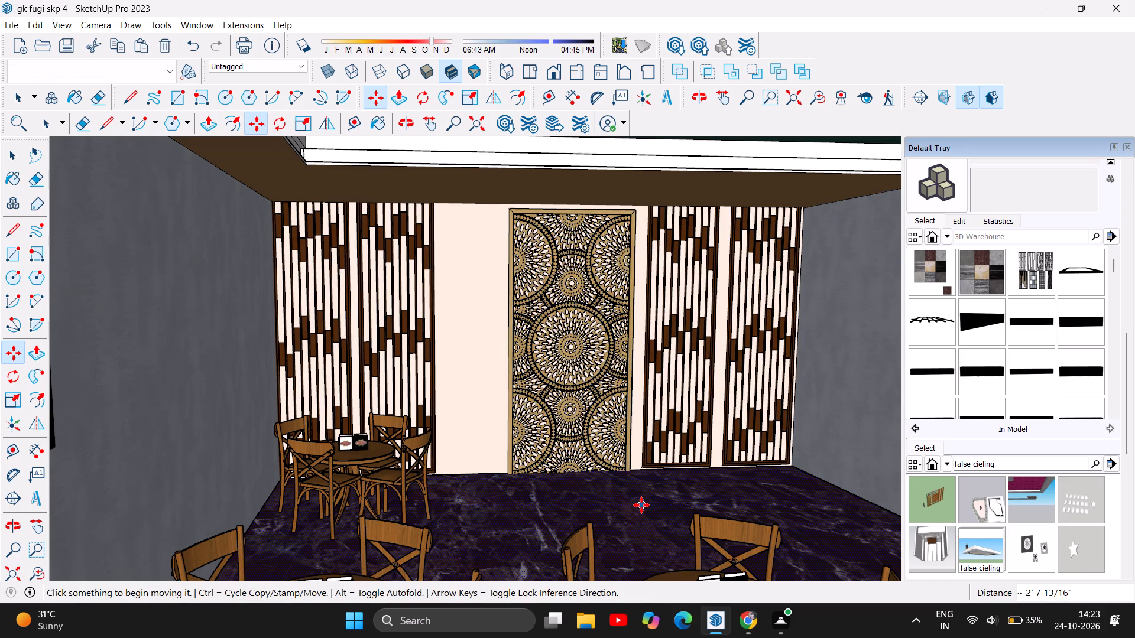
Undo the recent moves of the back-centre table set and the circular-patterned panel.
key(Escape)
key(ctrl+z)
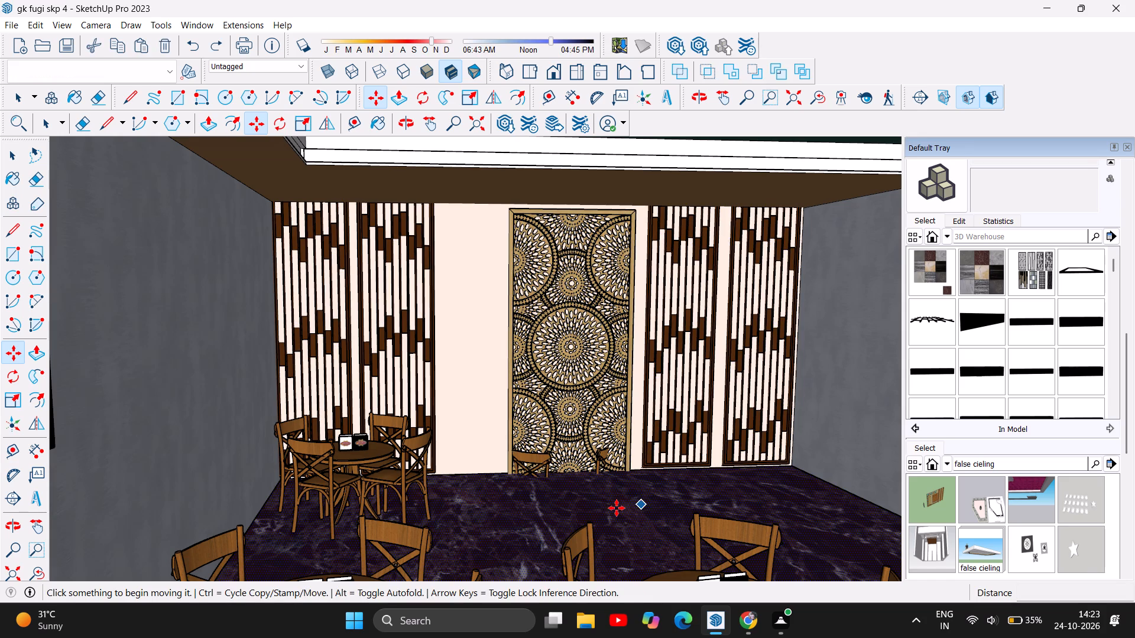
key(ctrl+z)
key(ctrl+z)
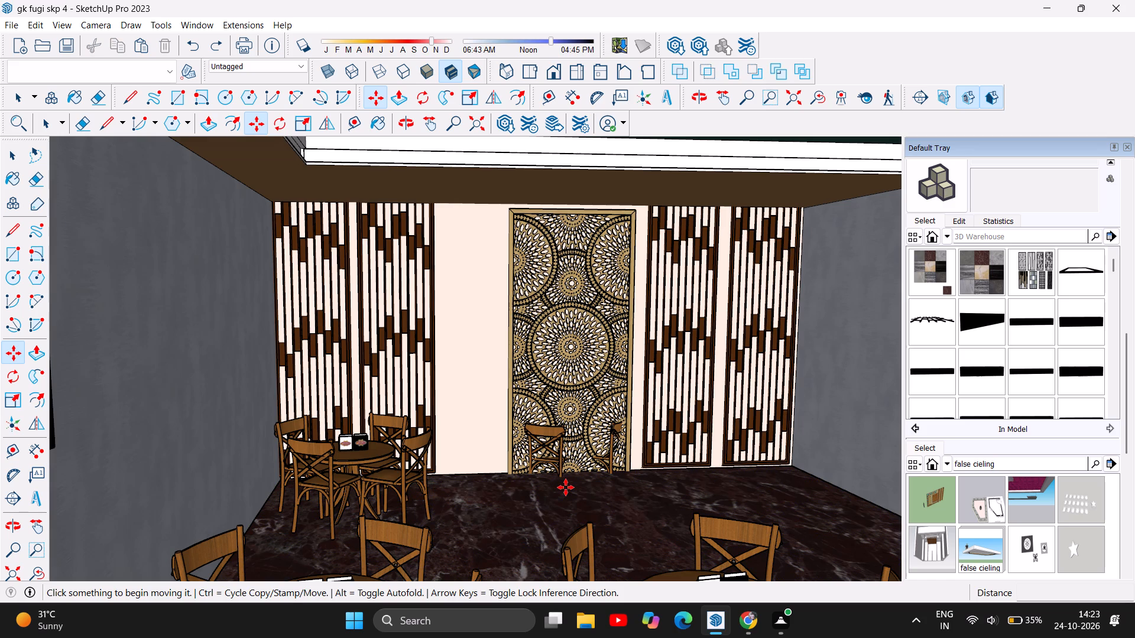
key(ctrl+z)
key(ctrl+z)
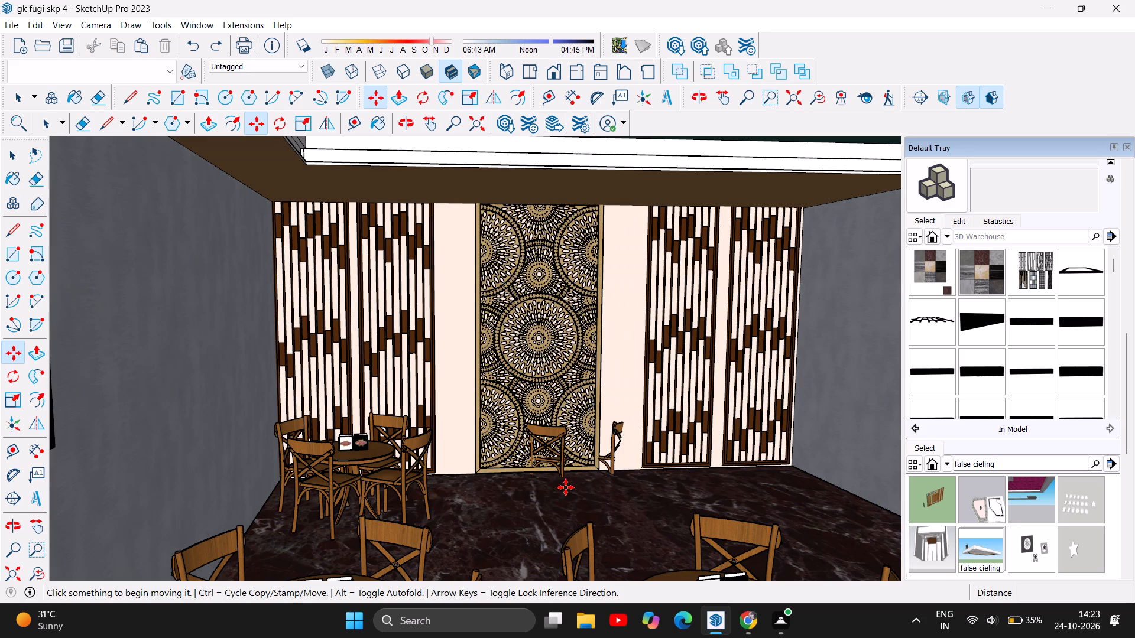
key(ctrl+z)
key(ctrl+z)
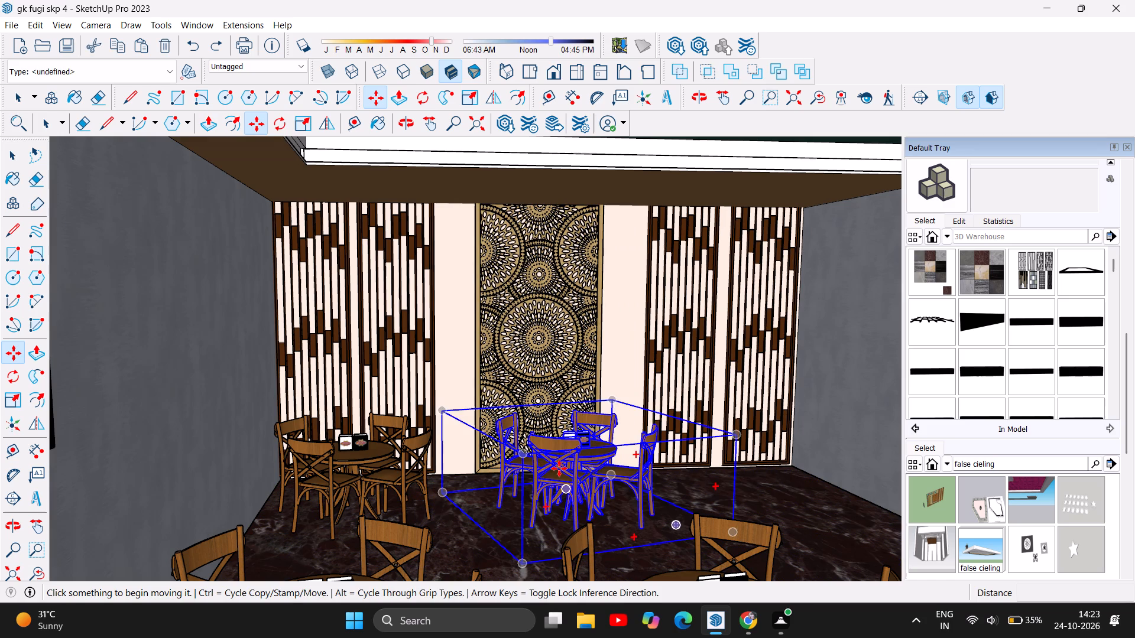
Shift the back-centre table set about 10" sideways towards the framed-picture side, in front of the circular-patterned panel.
click(559, 468)
drag(559, 468, 556, 470)
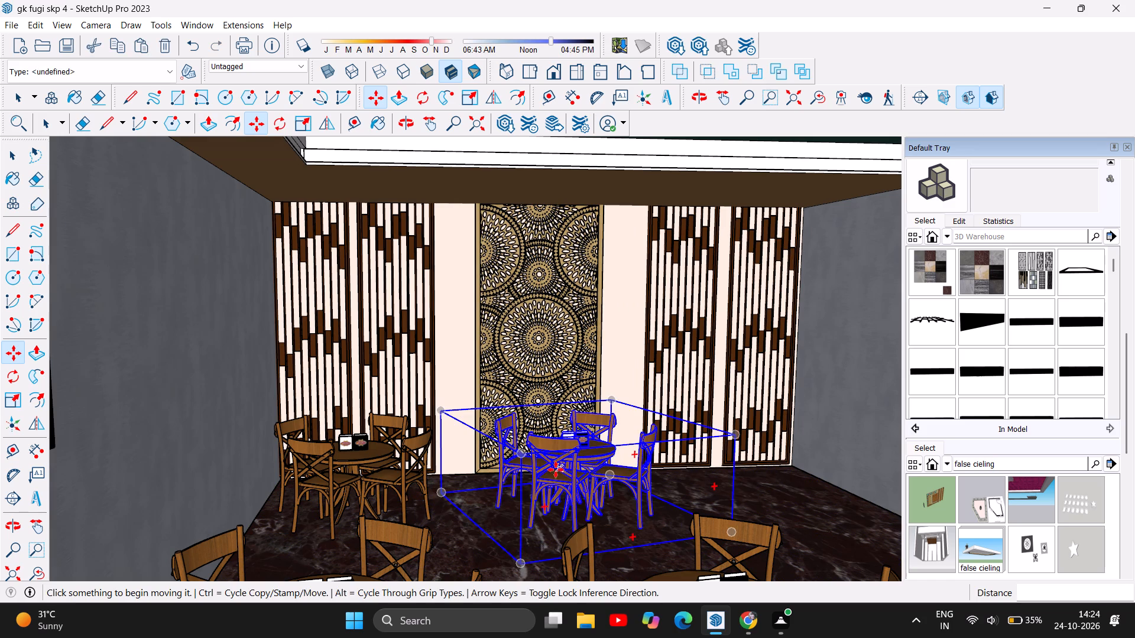
drag(556, 470, 533, 468)
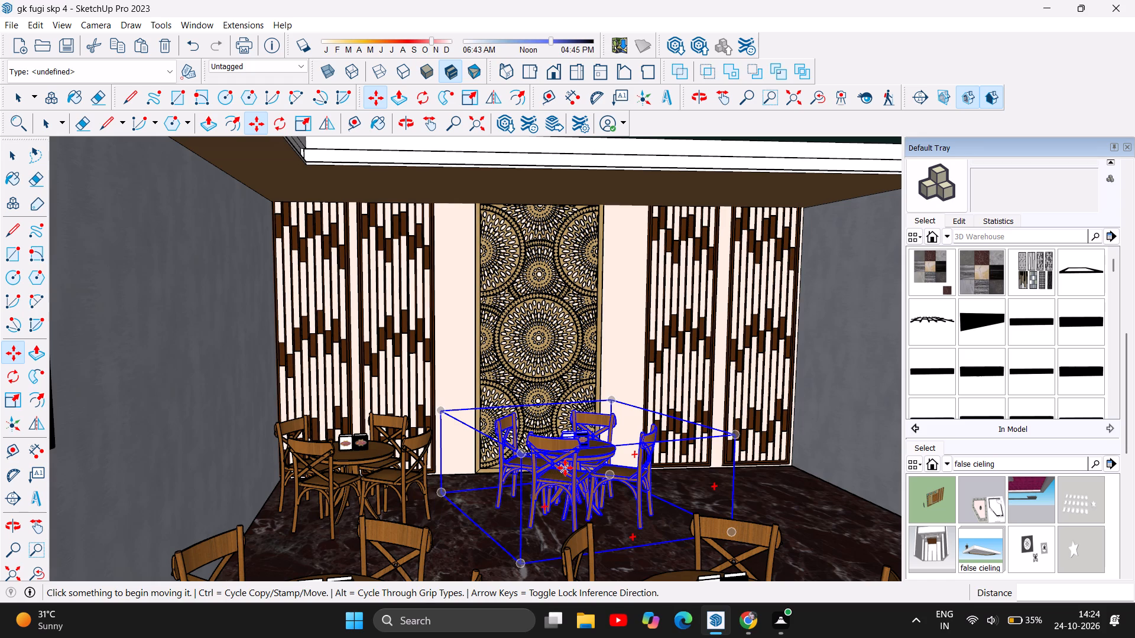
drag(565, 468, 542, 469)
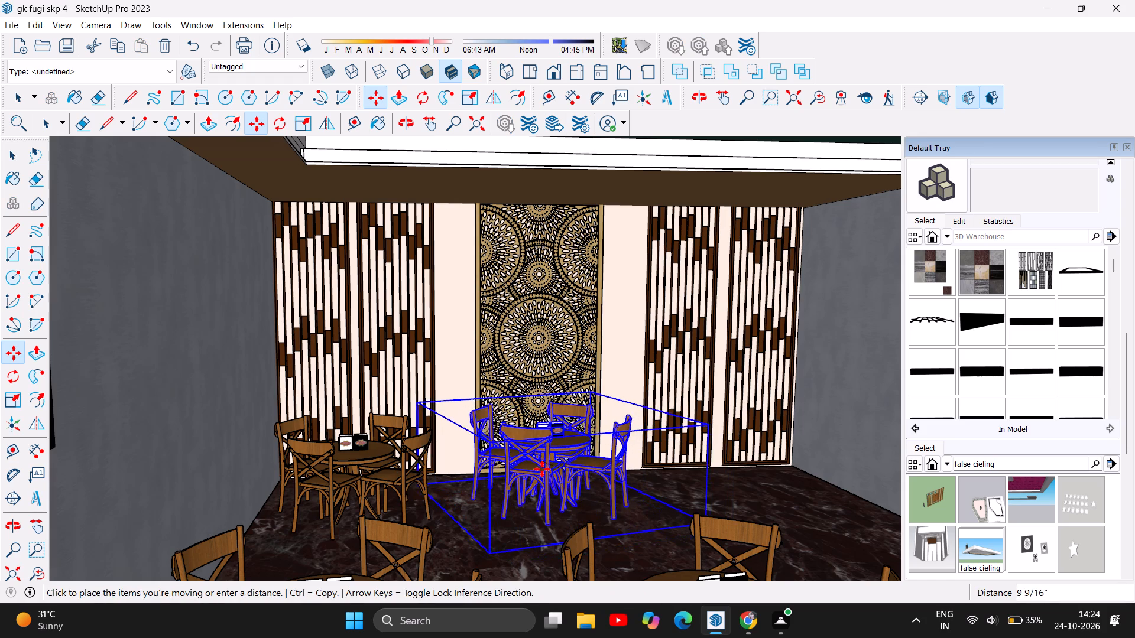
drag(542, 469, 538, 454)
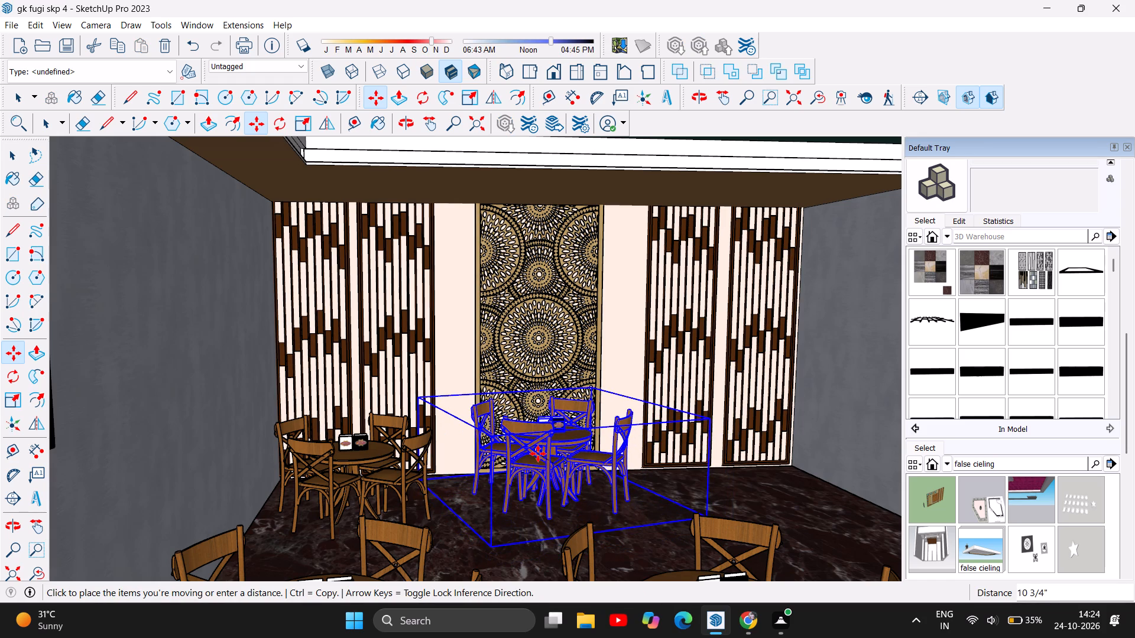
drag(538, 454, 538, 474)
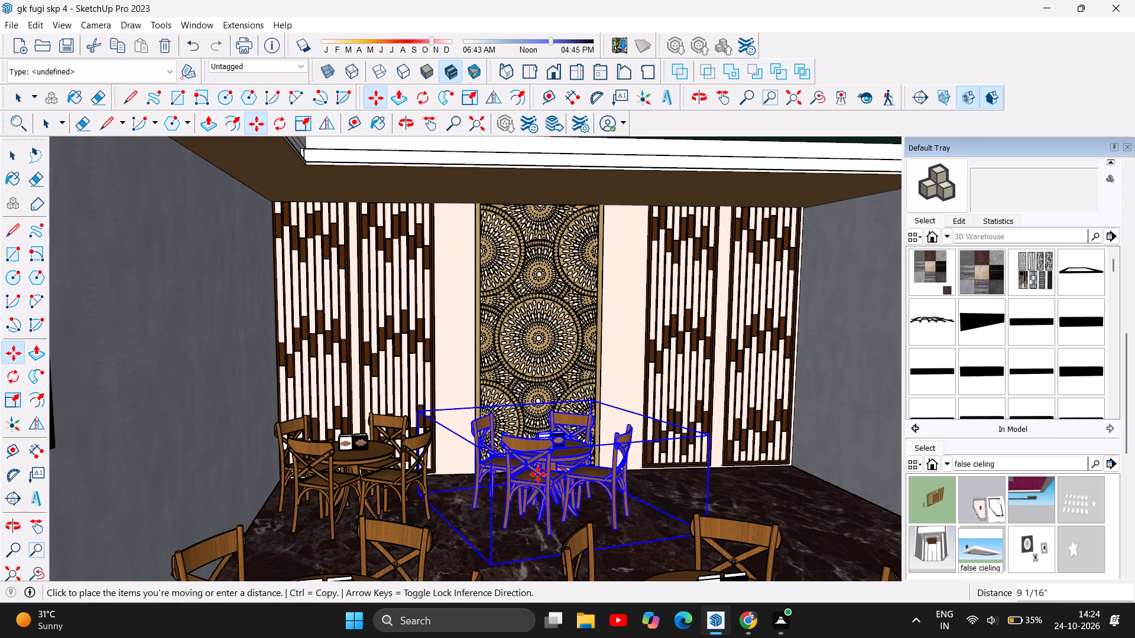
drag(538, 474, 537, 479)
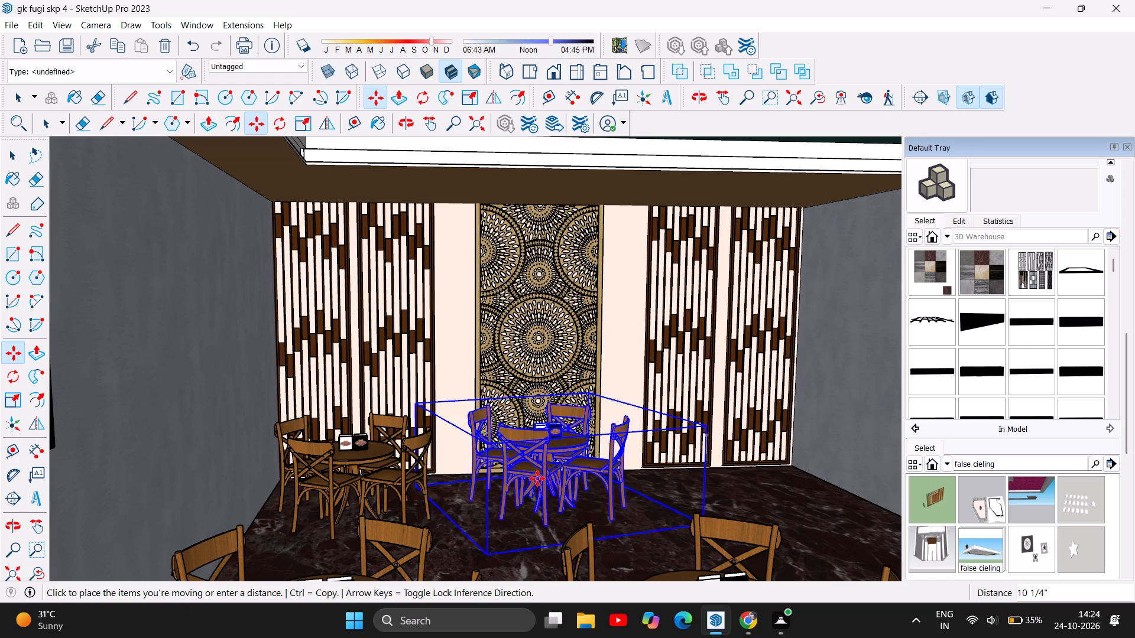
drag(537, 479, 536, 473)
Move the back-centre table set closer to the back wall, centred in front of the circular-patterned panel.
scroll(539, 509, up, 7)
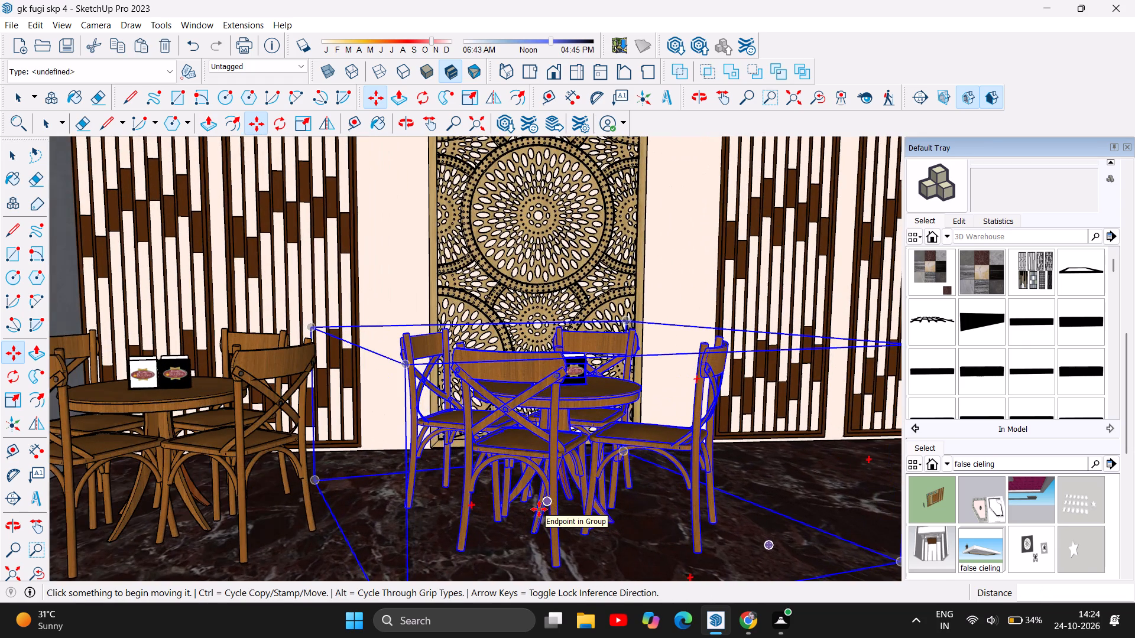
drag(541, 511, 531, 477)
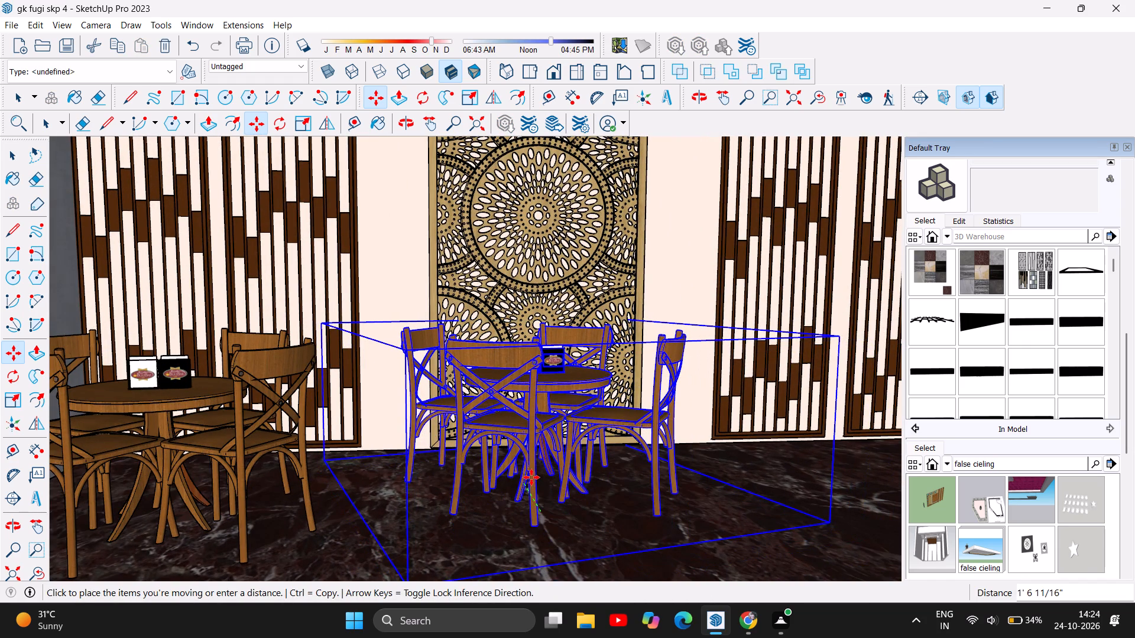
drag(531, 477, 533, 503)
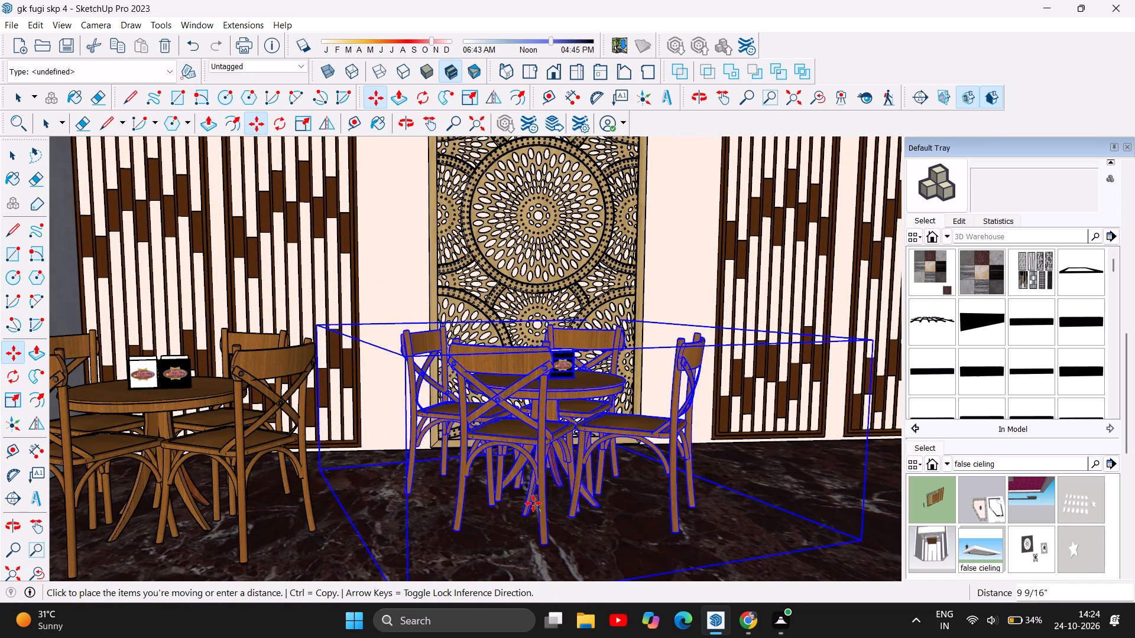
drag(533, 503, 526, 483)
Move the front-centre table set about 3' 3" back and sideways towards the back-centre set.
scroll(526, 483, down, 5)
scroll(389, 393, down, 4)
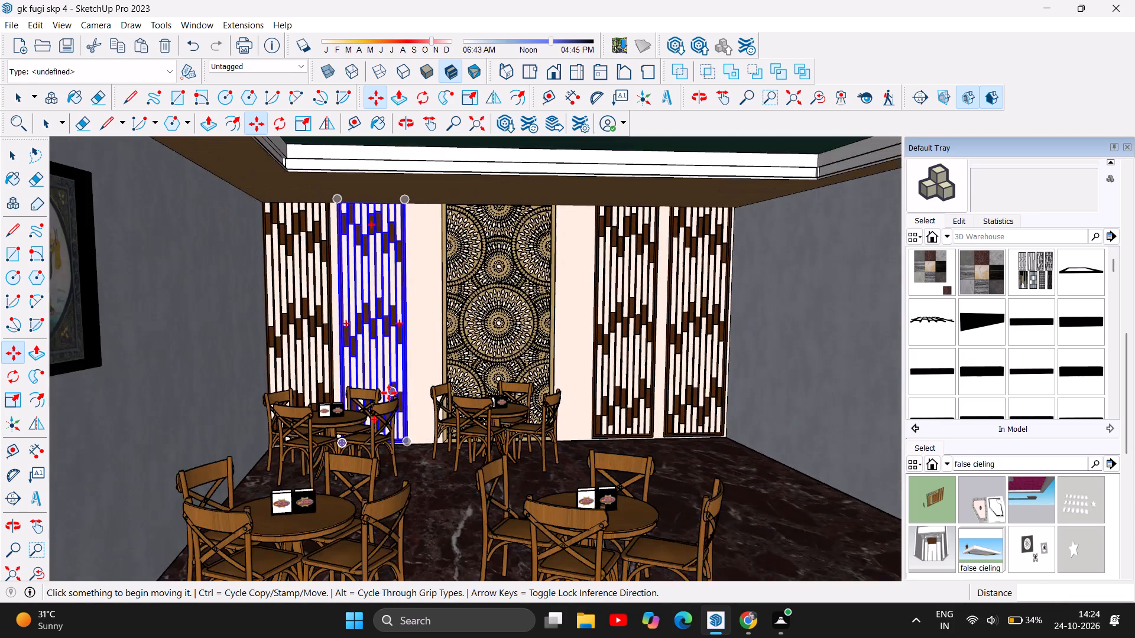
scroll(436, 366, down, 8)
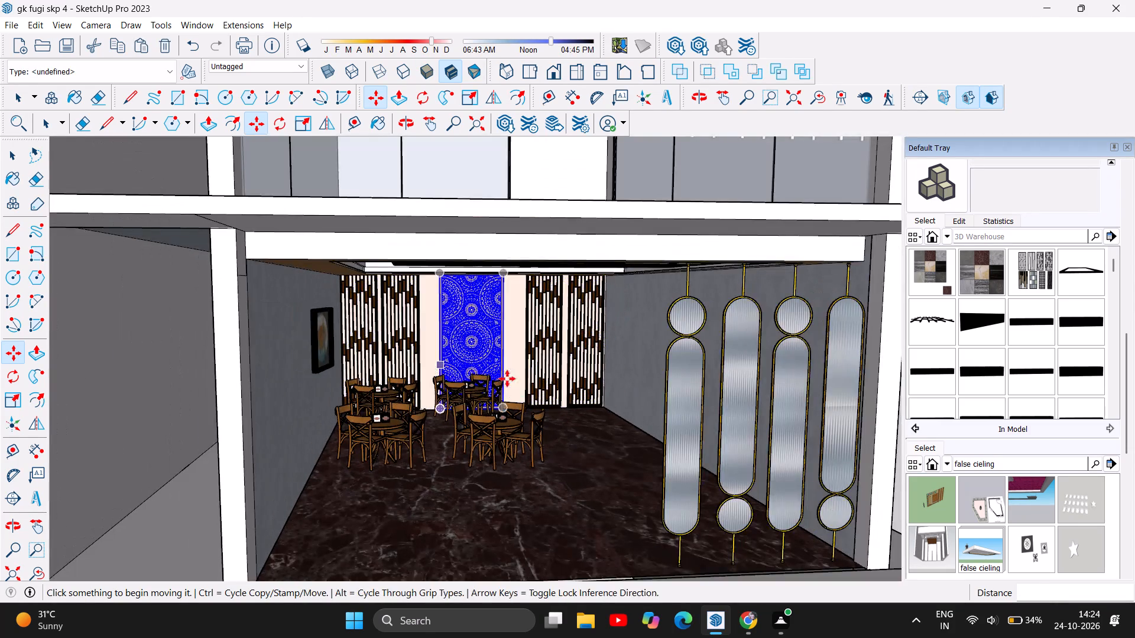
scroll(498, 458, up, 4)
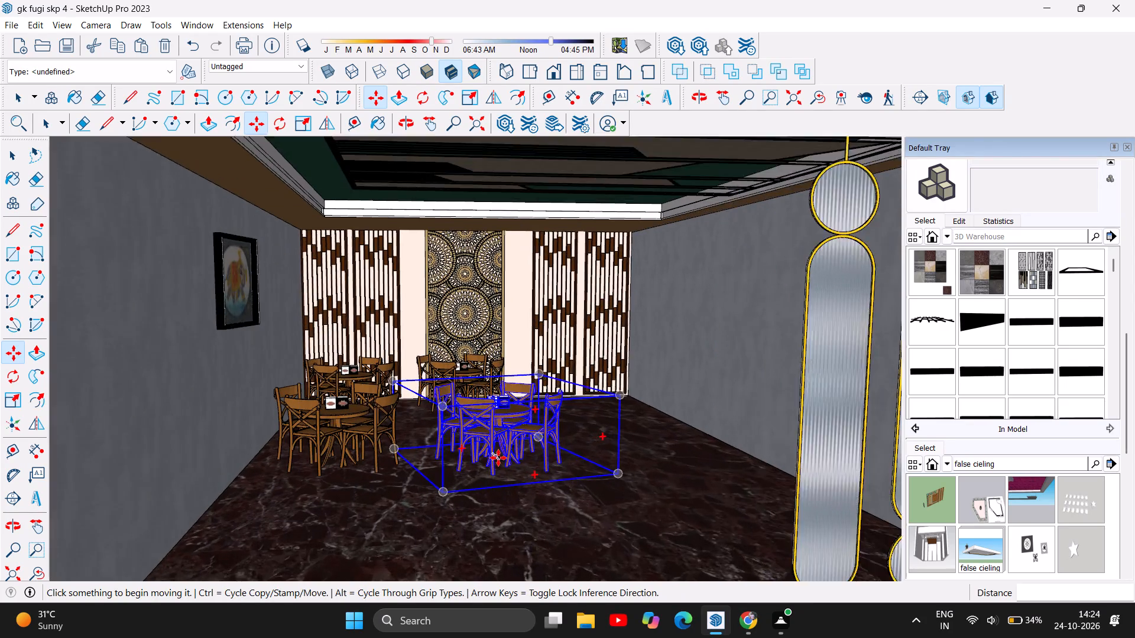
drag(498, 458, 482, 438)
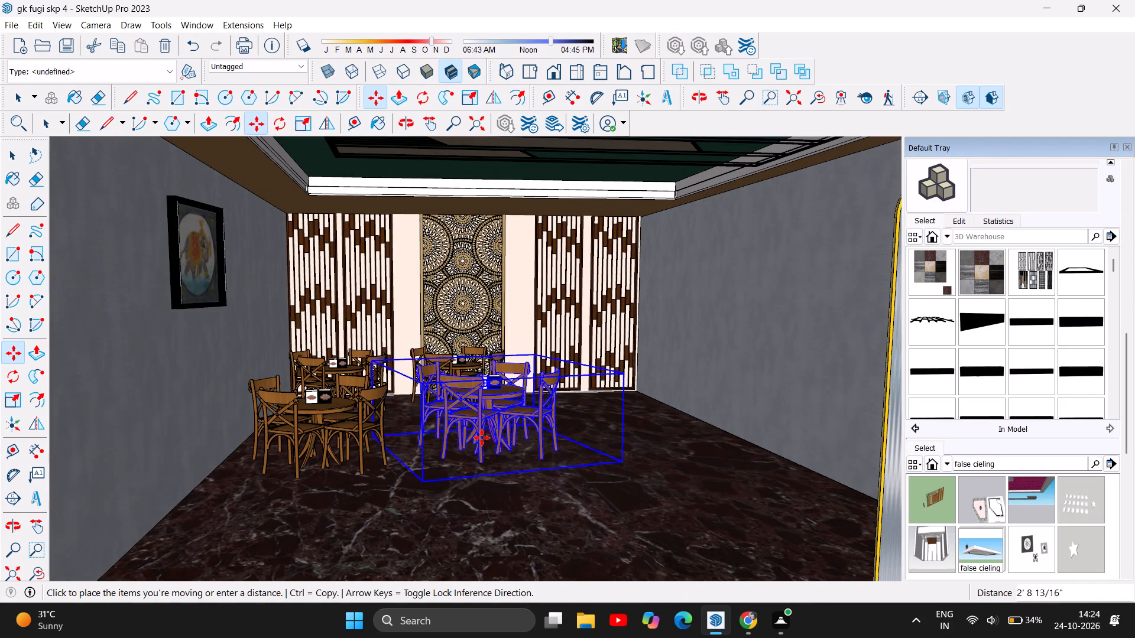
drag(482, 438, 476, 439)
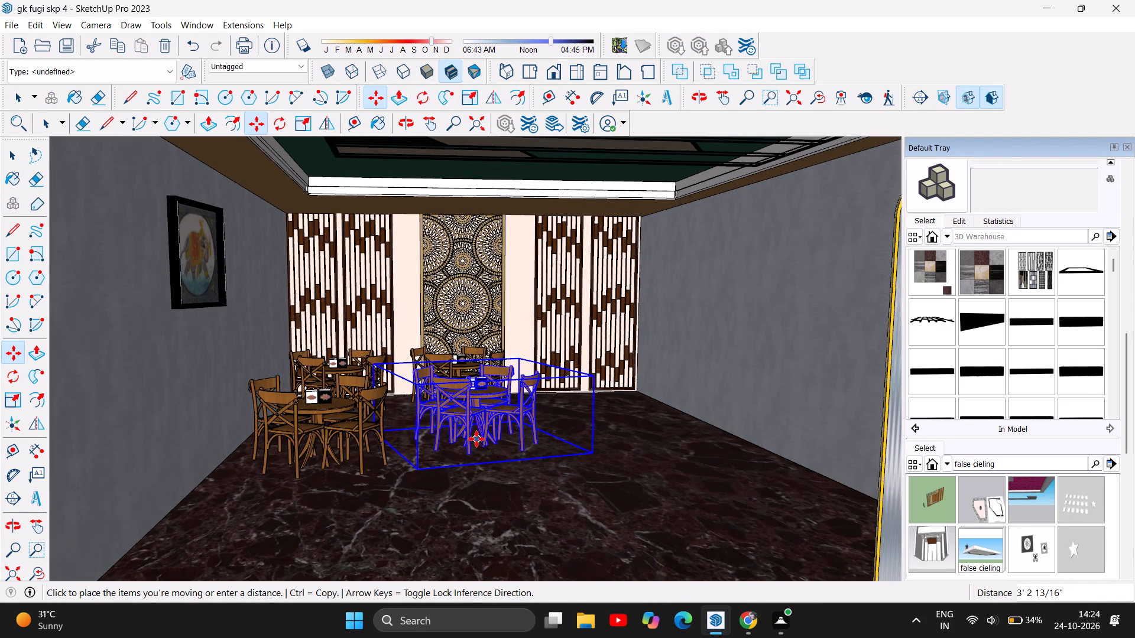
scroll(434, 409, down, 4)
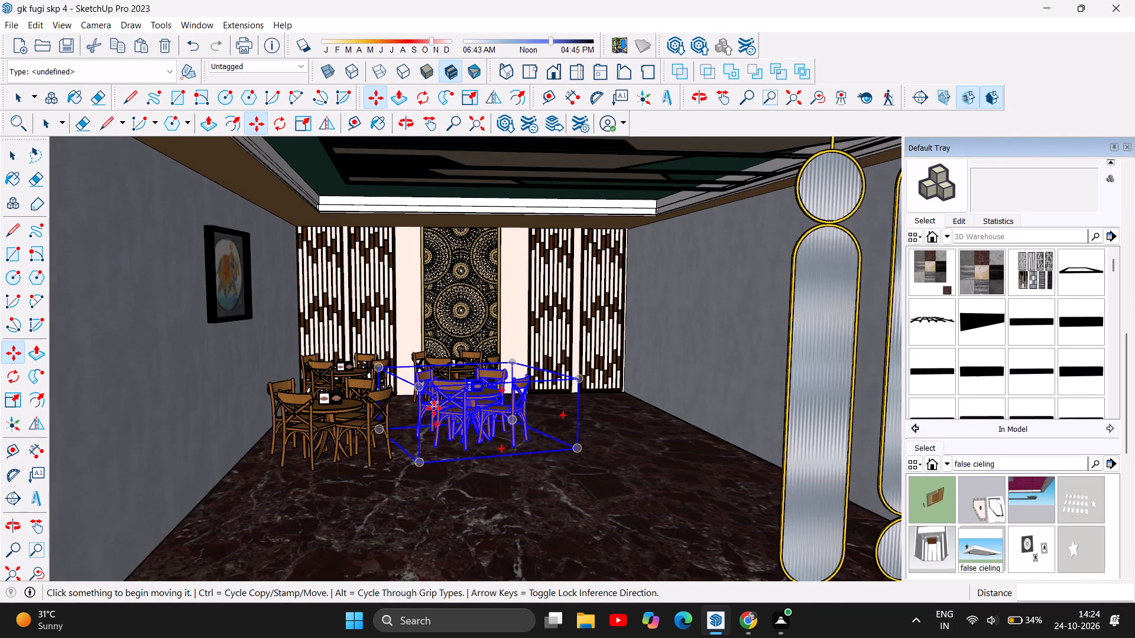
key(Escape)
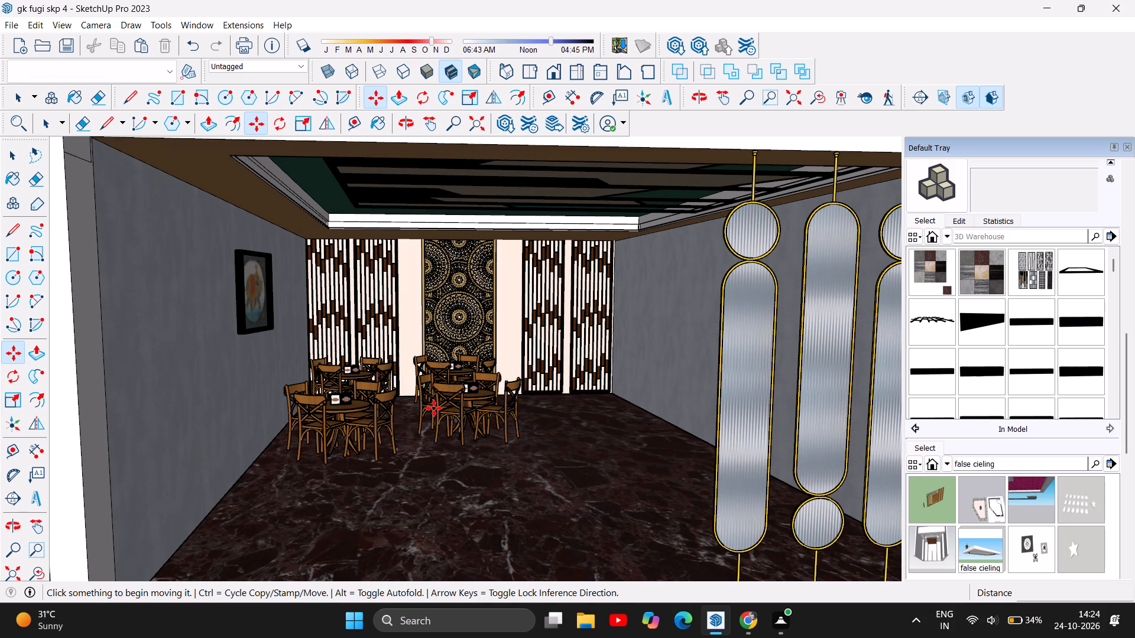
Nudge the front table set on the framed-picture side slightly away from that side wall.
scroll(411, 339, up, 5)
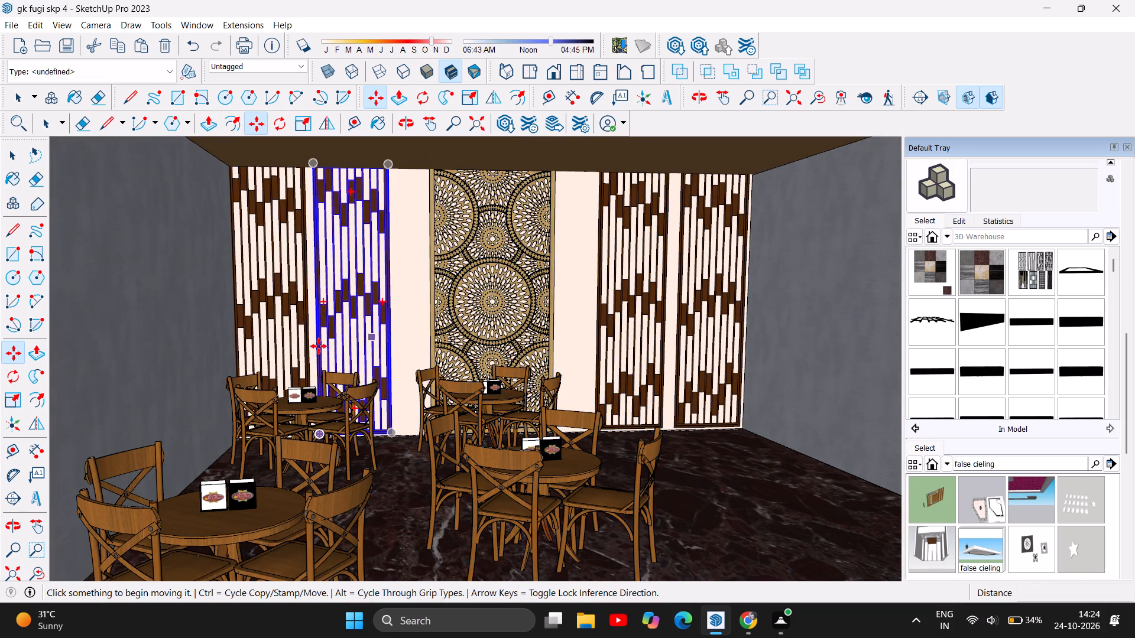
scroll(542, 357, up, 5)
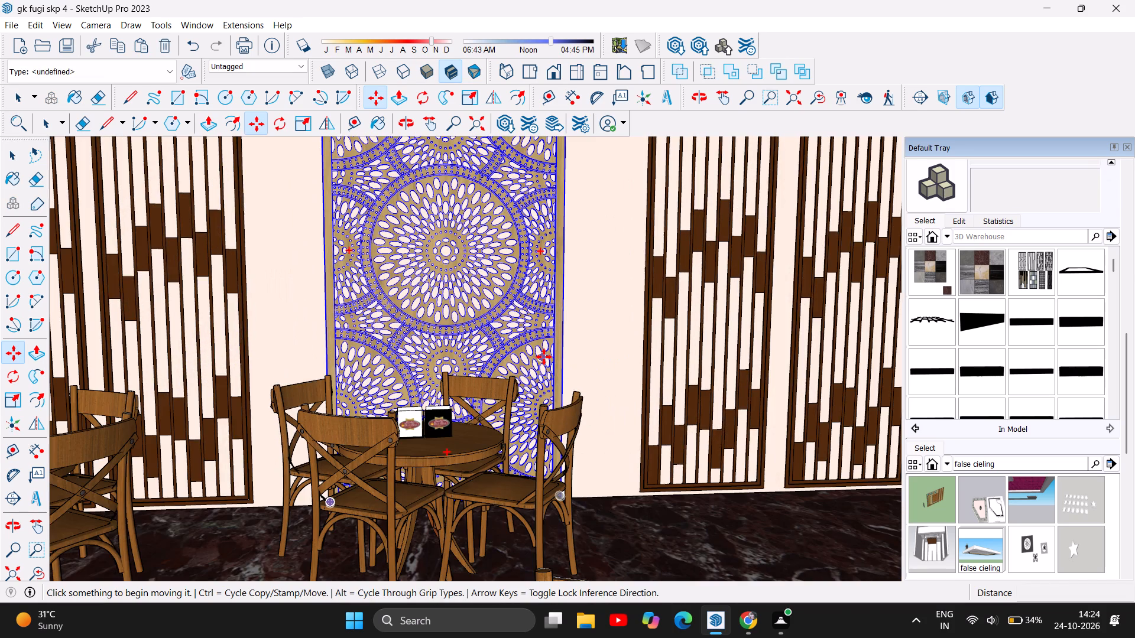
scroll(544, 371, down, 3)
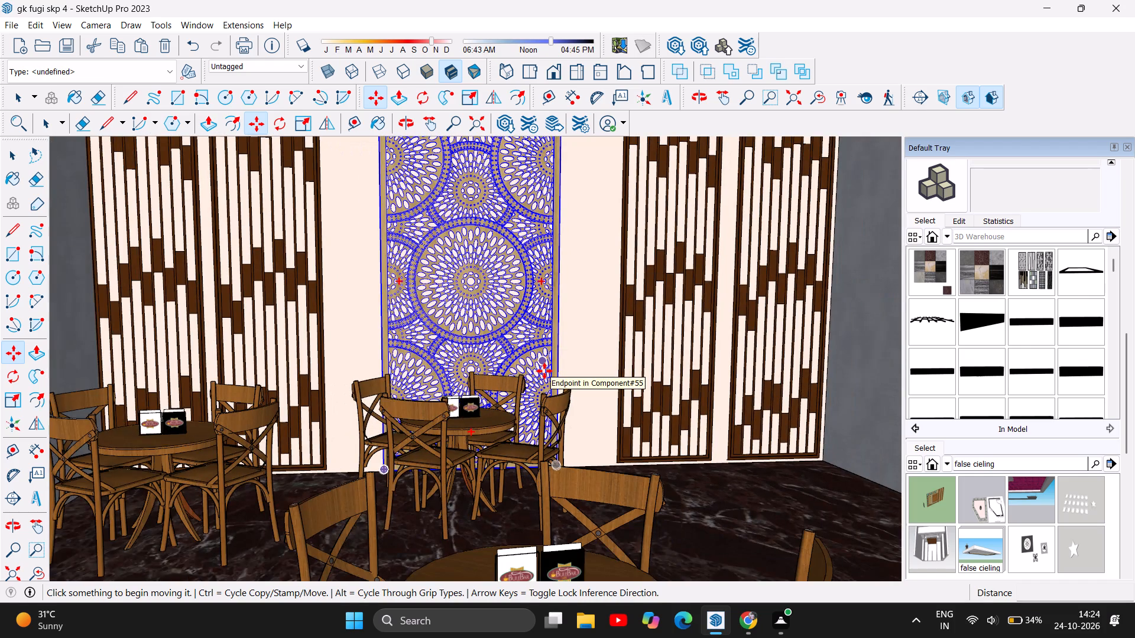
scroll(544, 371, down, 7)
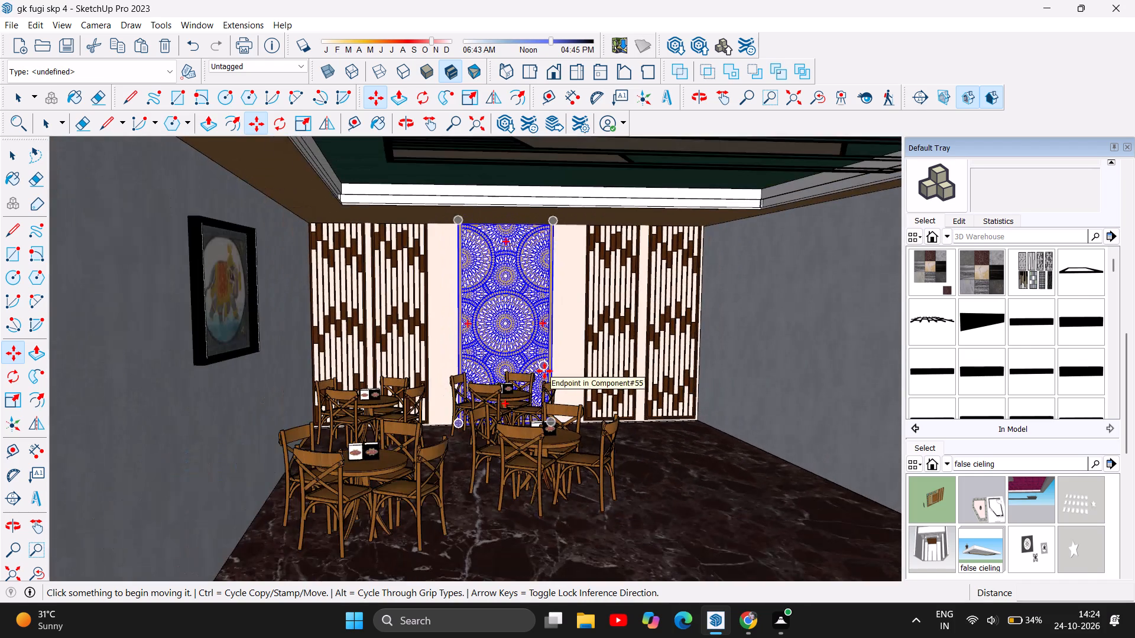
click(371, 476)
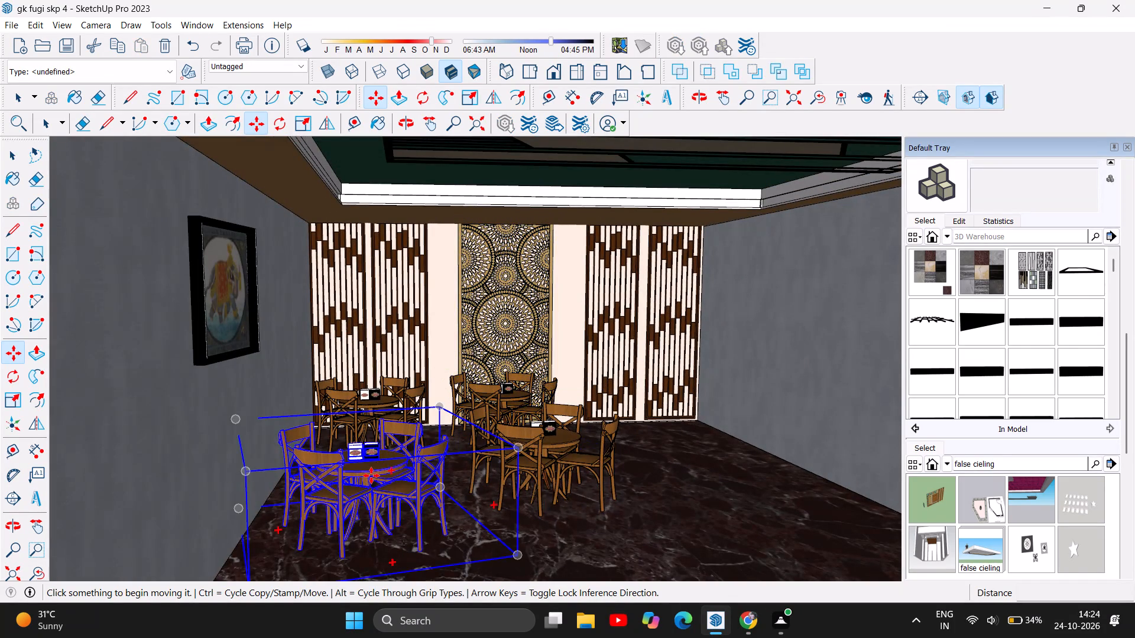
drag(371, 476, 368, 461)
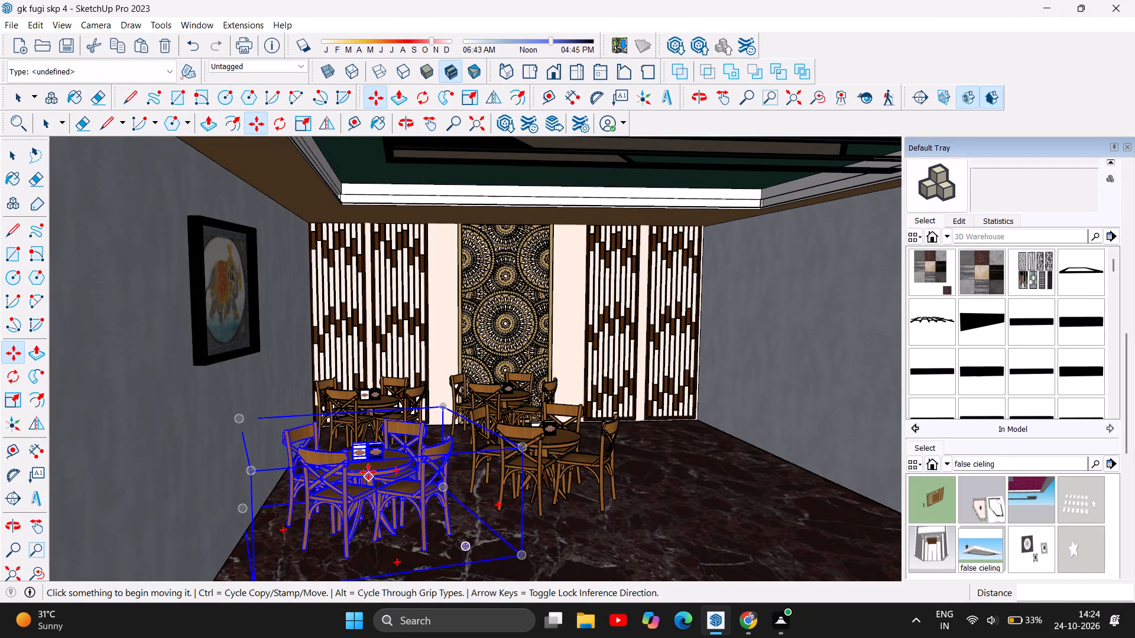
drag(346, 516, 343, 483)
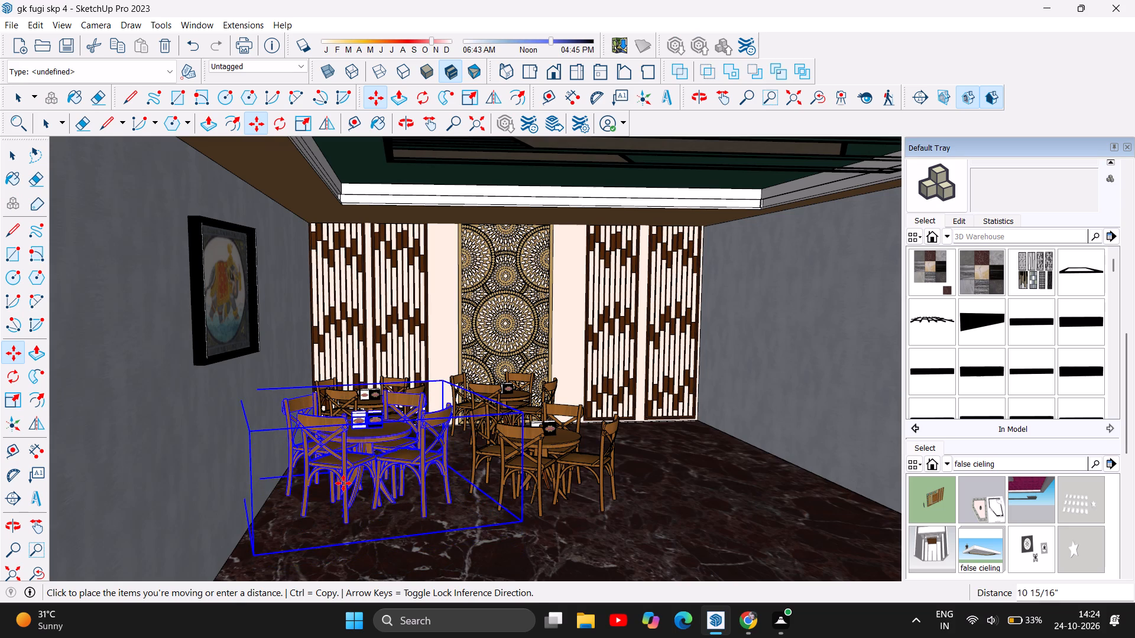
drag(343, 483, 342, 528)
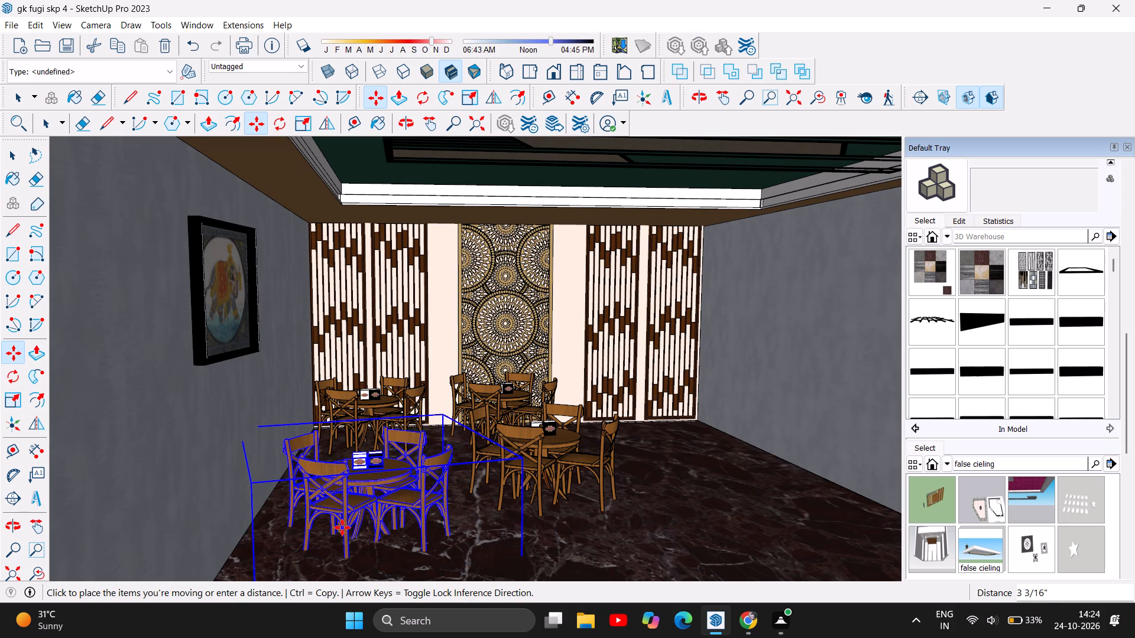
drag(342, 528, 346, 521)
Reposition the front table set on the framed-picture side closer to the back row, beside the front-centre set.
scroll(326, 560, up, 3)
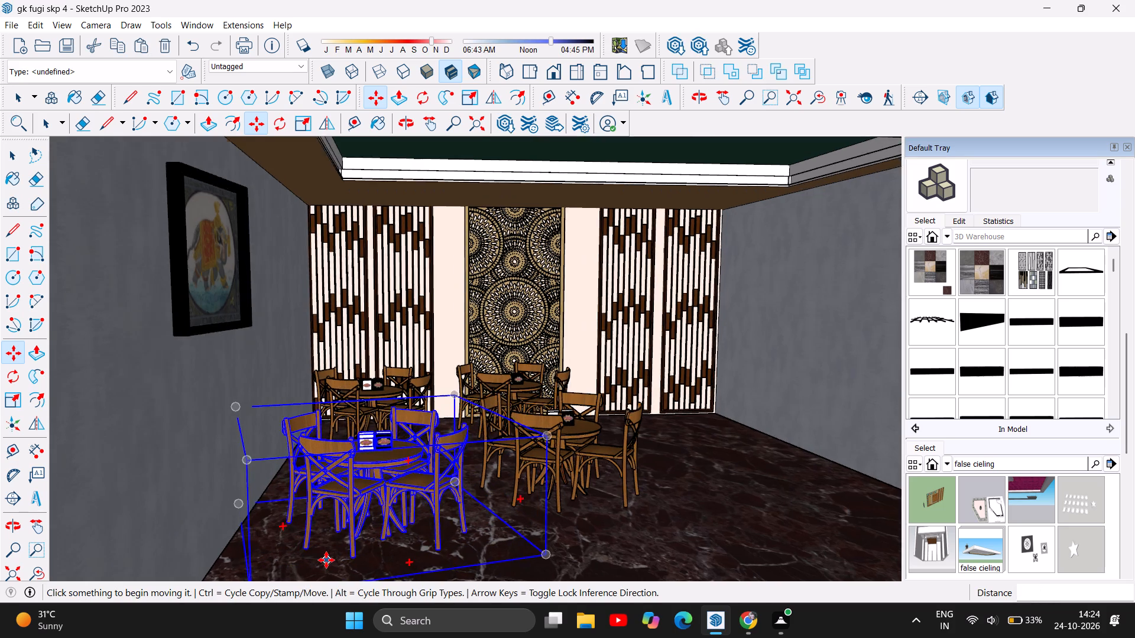
scroll(326, 560, up, 3)
drag(348, 520, 346, 477)
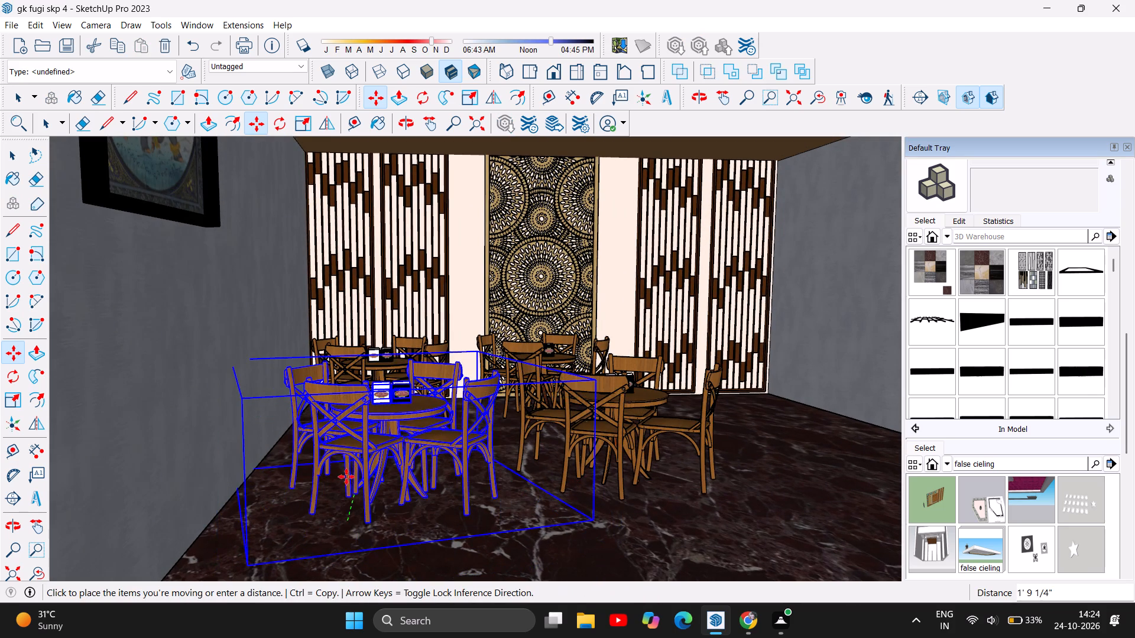
drag(346, 477, 327, 509)
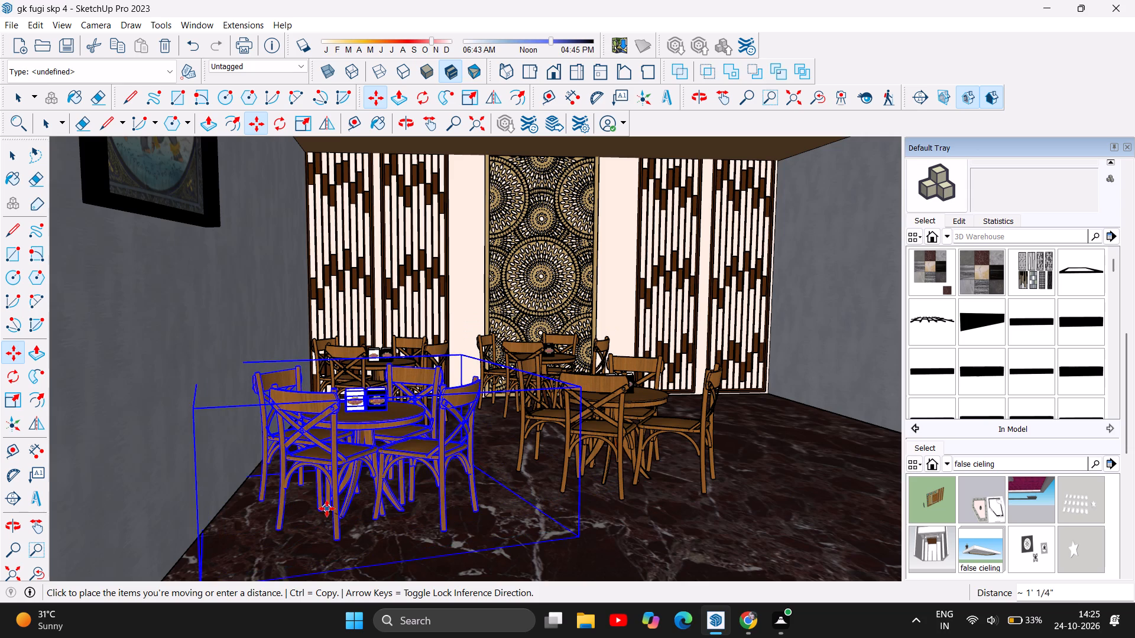
drag(327, 509, 329, 515)
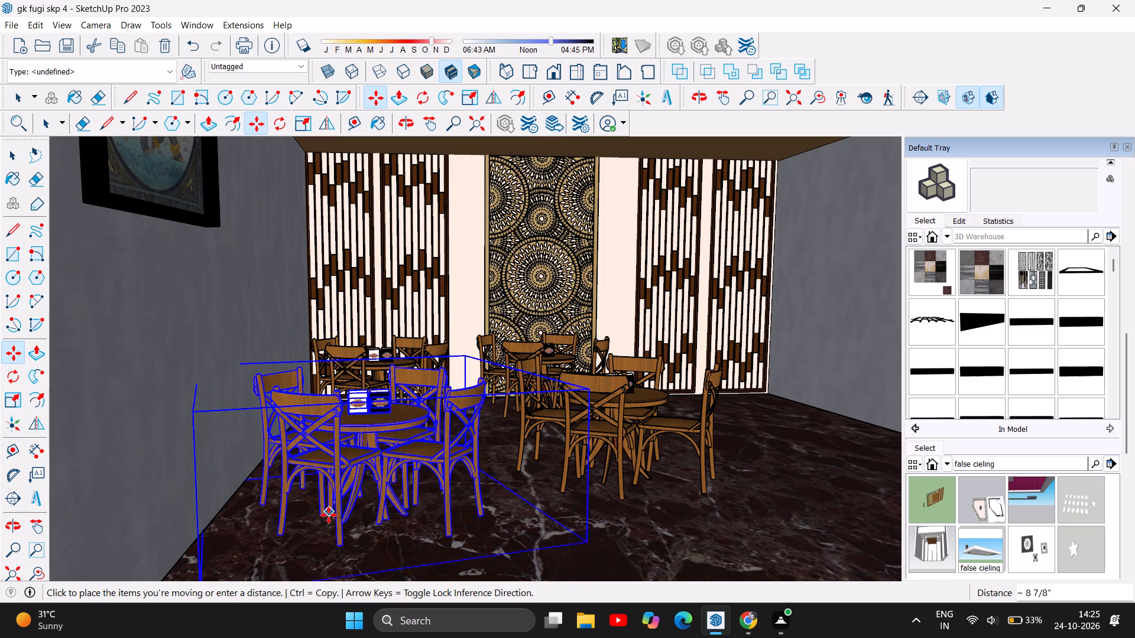
drag(329, 515, 330, 523)
scroll(330, 523, up, 3)
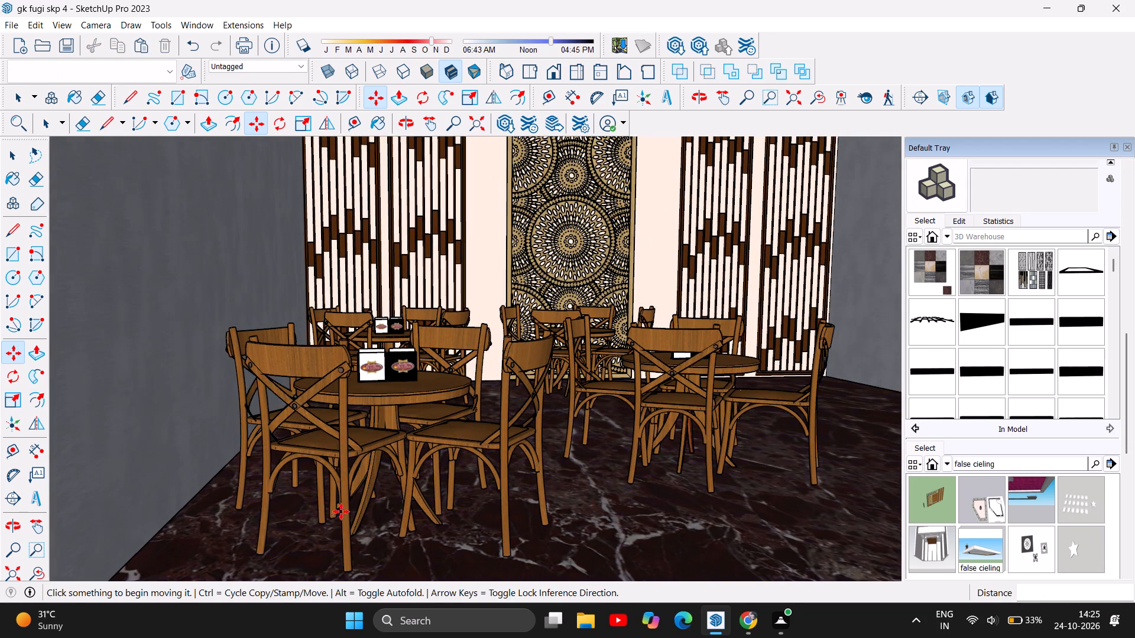
drag(358, 468, 366, 437)
Examine the arrangement and spacing of the four table sets from inside the room and from outside the building.
scroll(485, 528, down, 5)
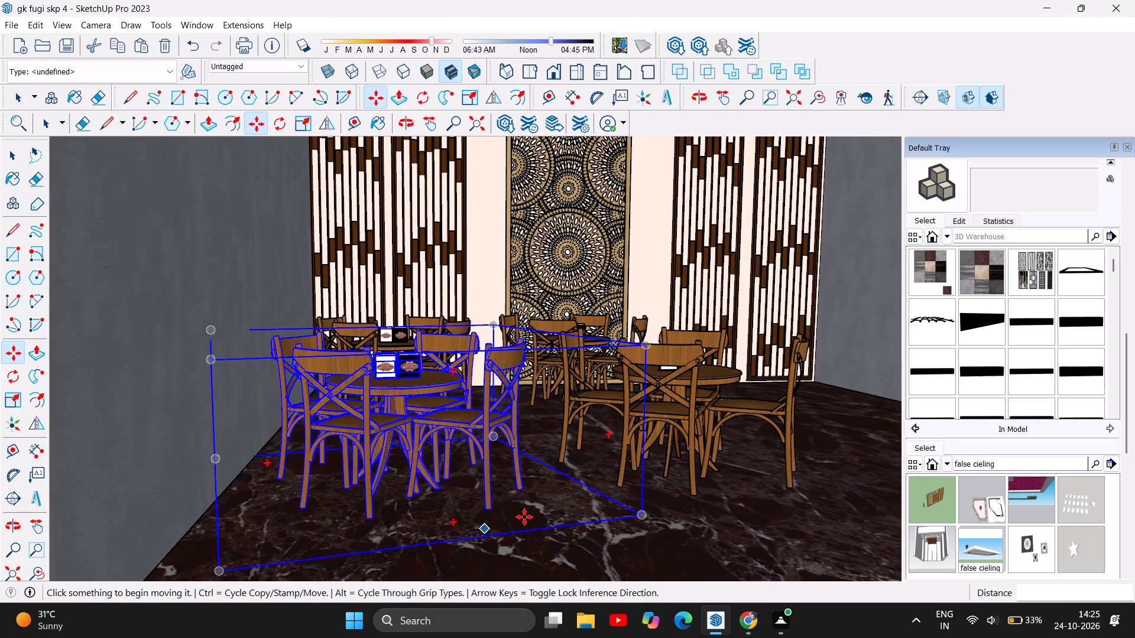
scroll(444, 442, down, 5)
scroll(447, 490, down, 6)
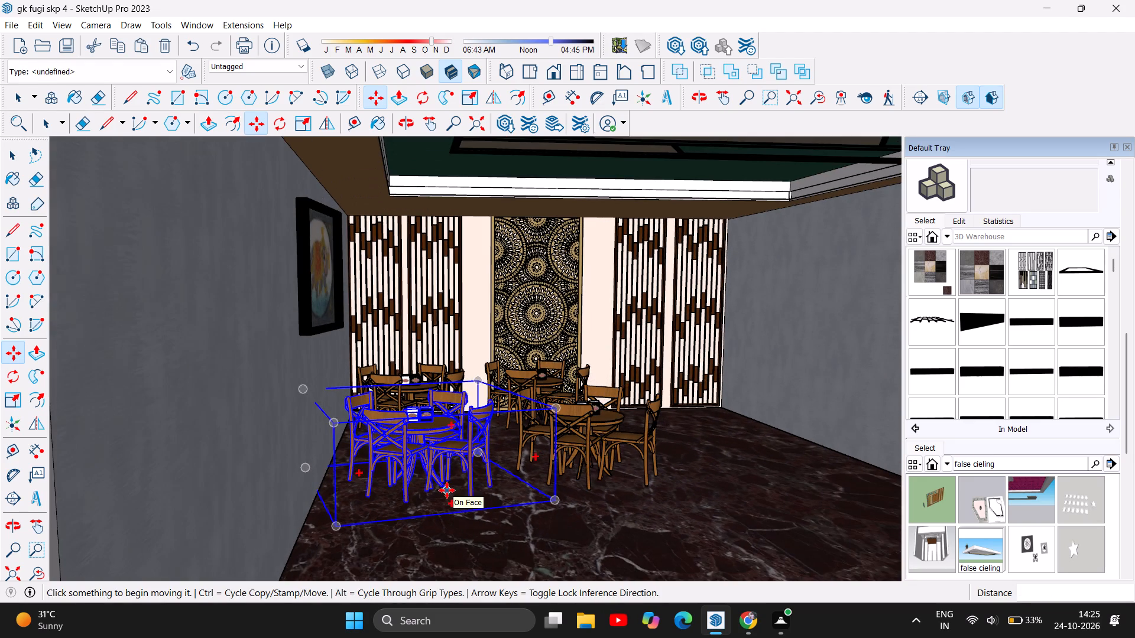
scroll(398, 494, down, 5)
scroll(434, 350, up, 6)
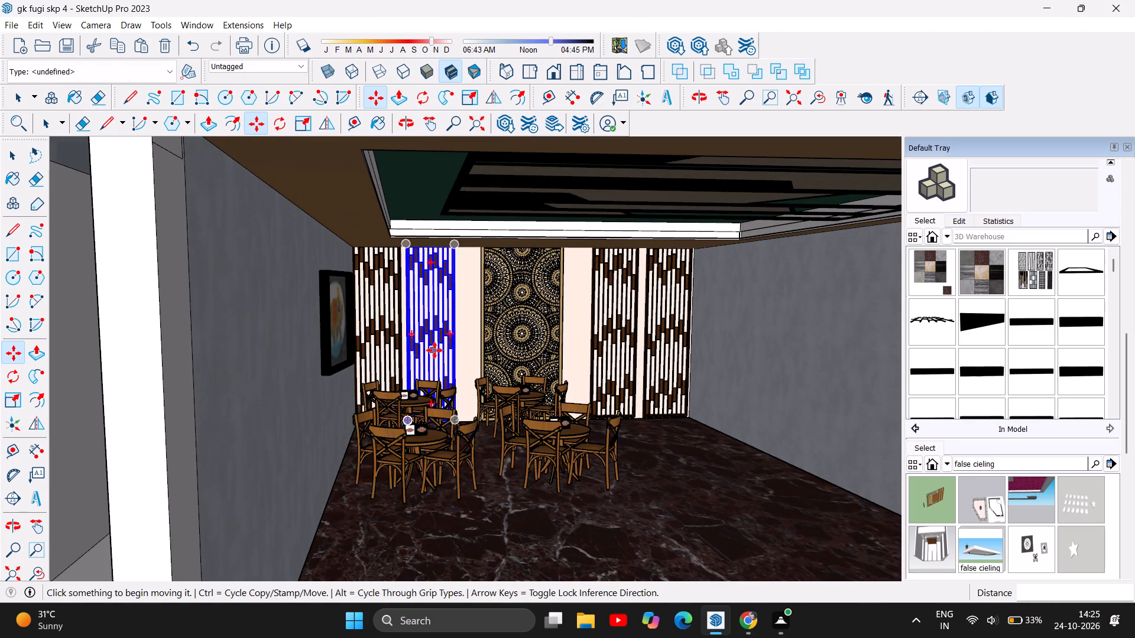
scroll(423, 385, up, 6)
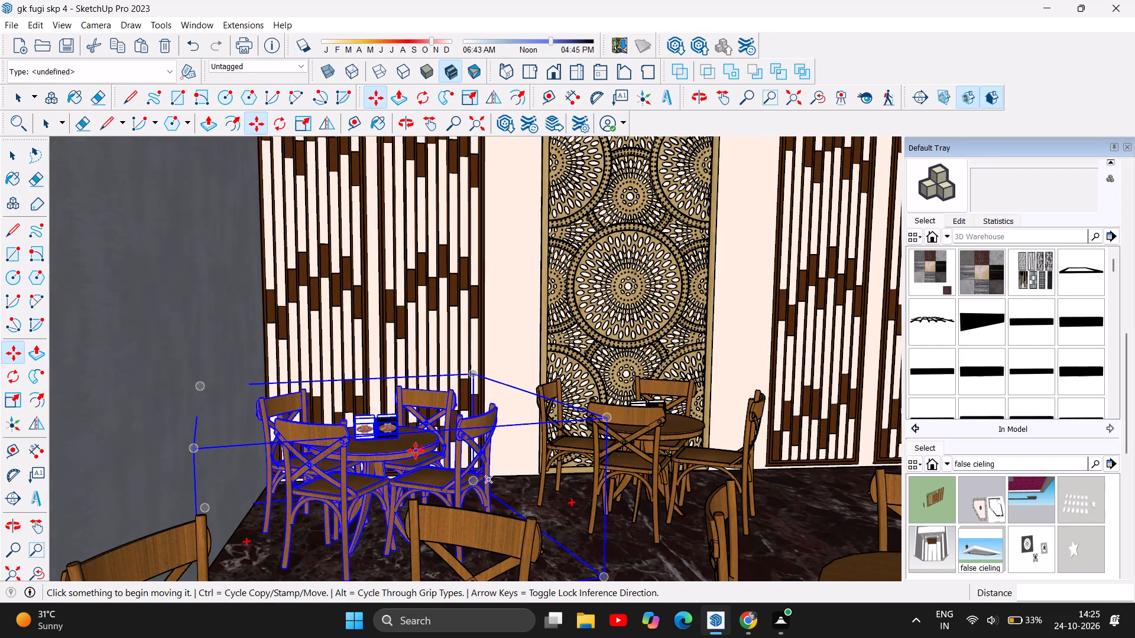
scroll(392, 437, down, 11)
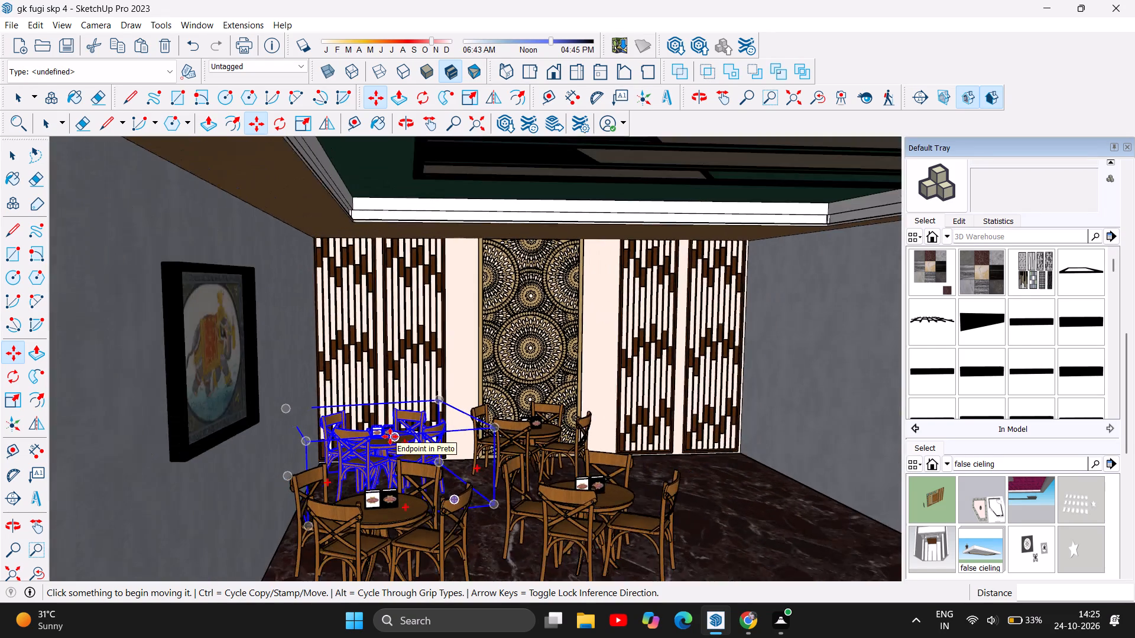
scroll(390, 437, down, 17)
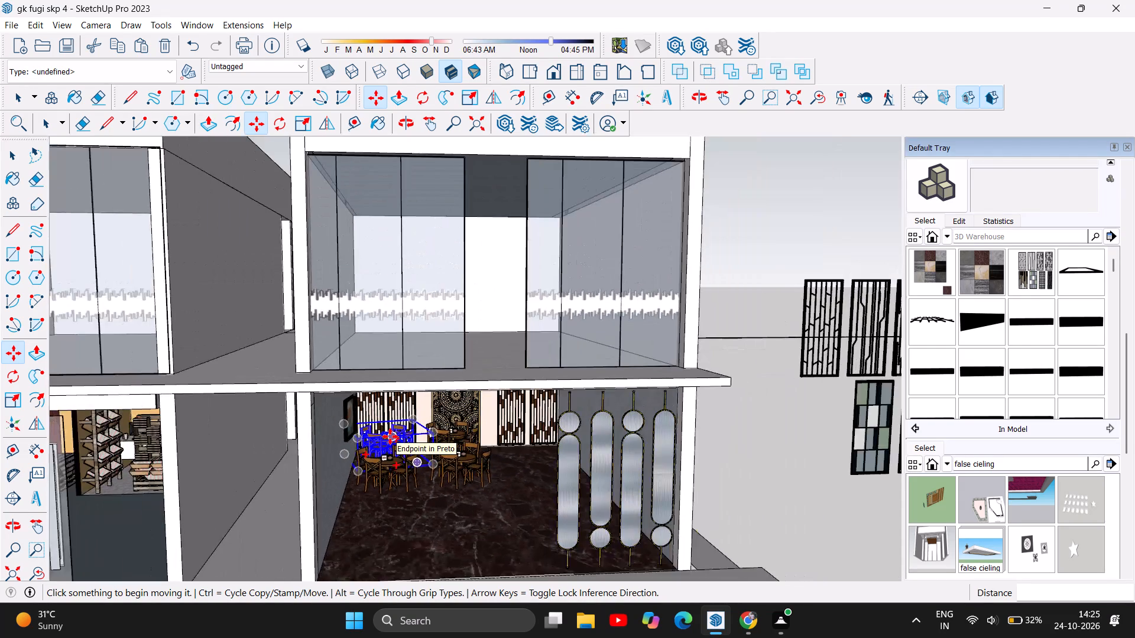
Clear the selection and examine the four table sets against the decorative back wall, from outside the building and inside the room.
scroll(390, 437, down, 3)
key(Escape)
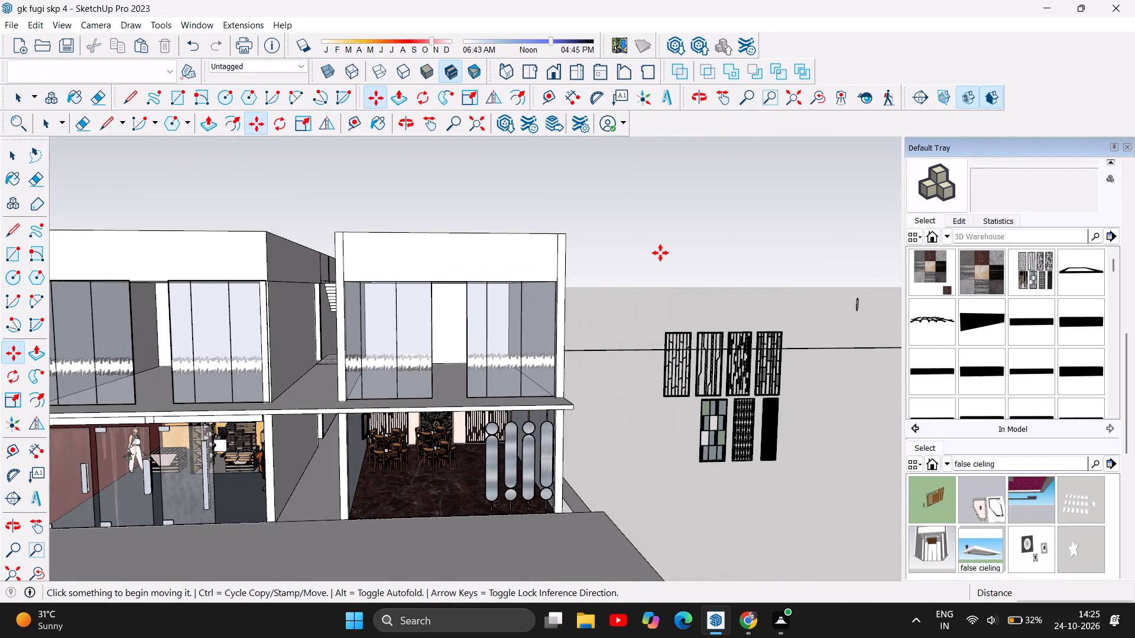
click(405, 125)
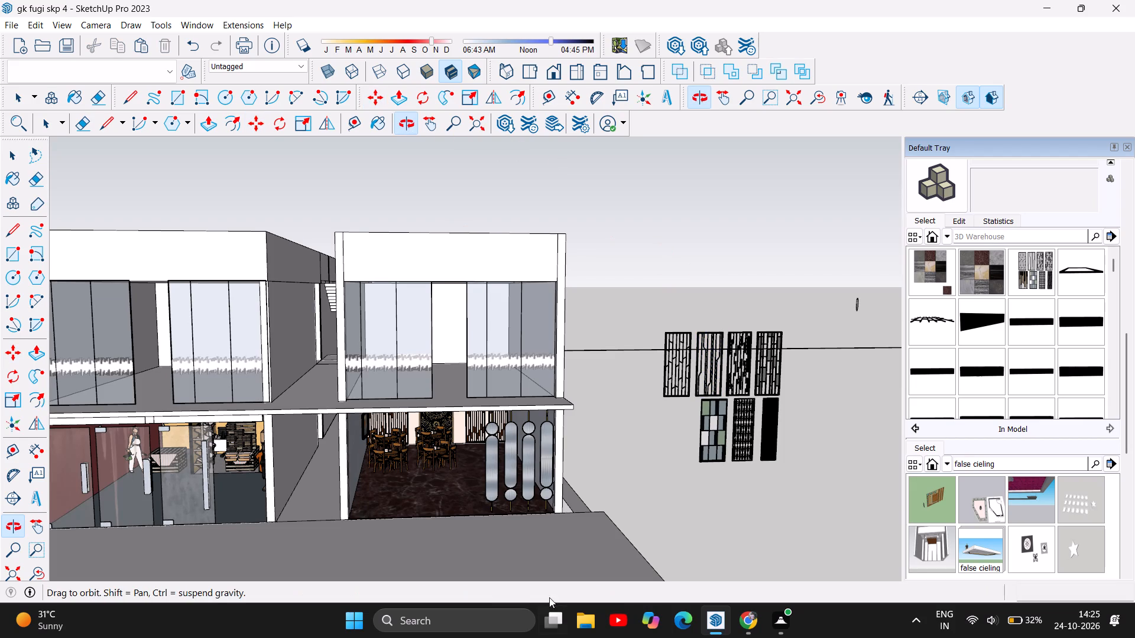
drag(540, 592, 528, 539)
drag(557, 533, 530, 497)
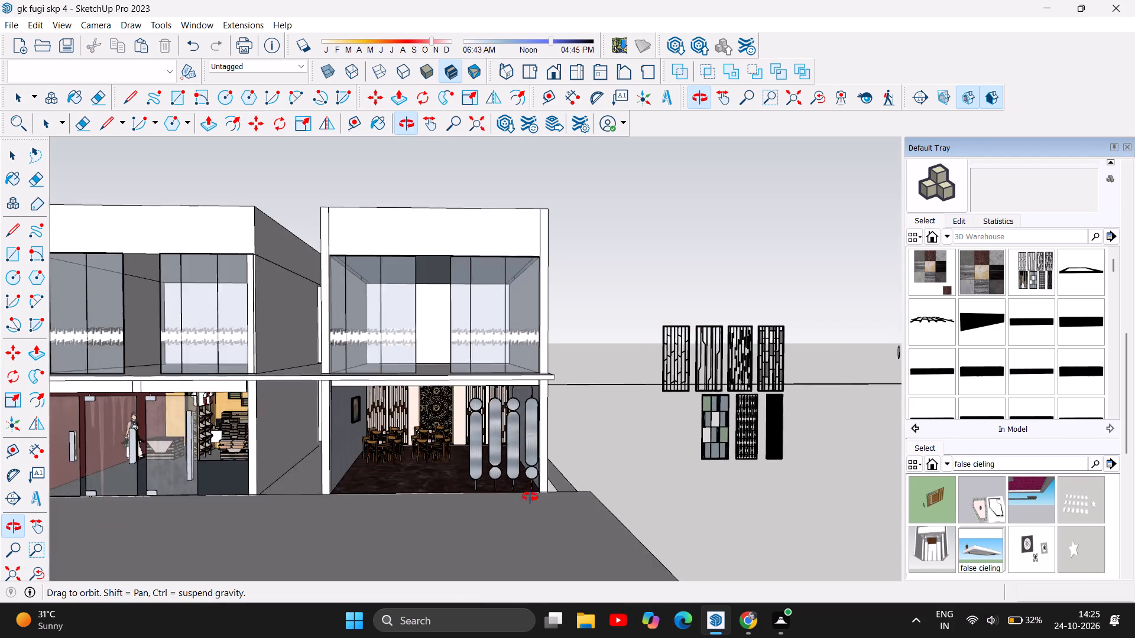
drag(530, 497, 549, 487)
scroll(395, 424, up, 3)
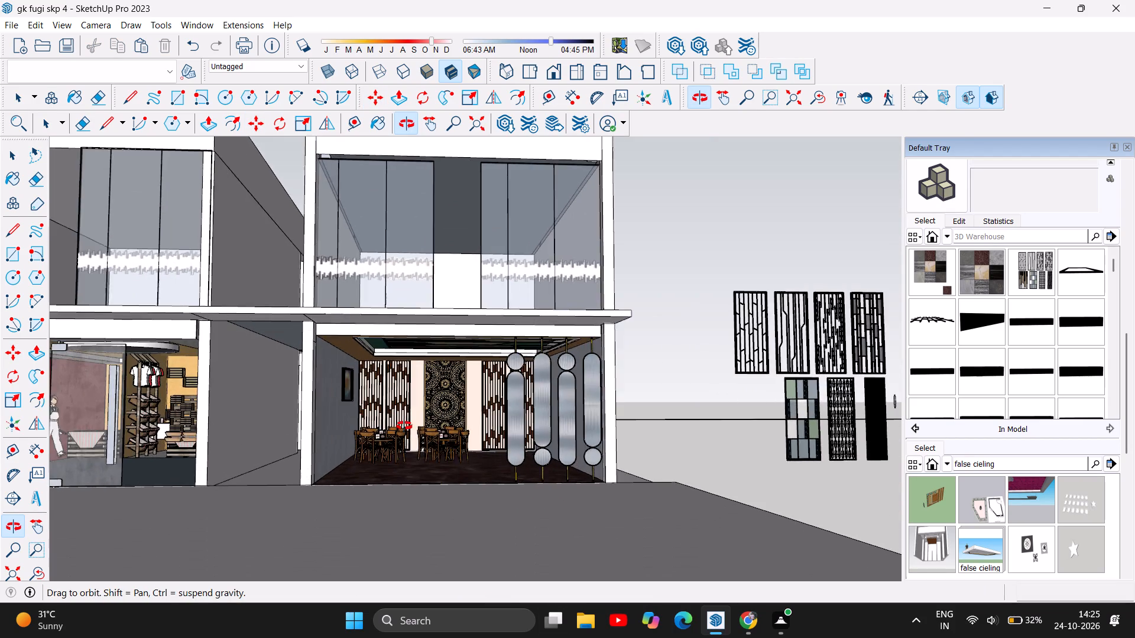
scroll(404, 426, up, 7)
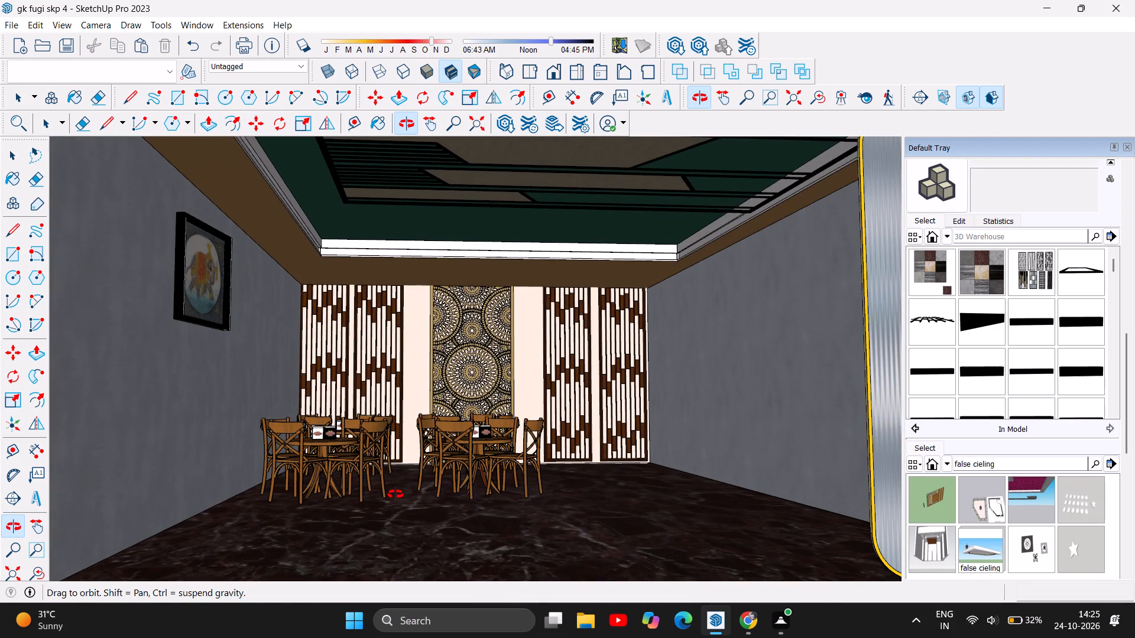
scroll(395, 494, up, 3)
drag(413, 486, 415, 537)
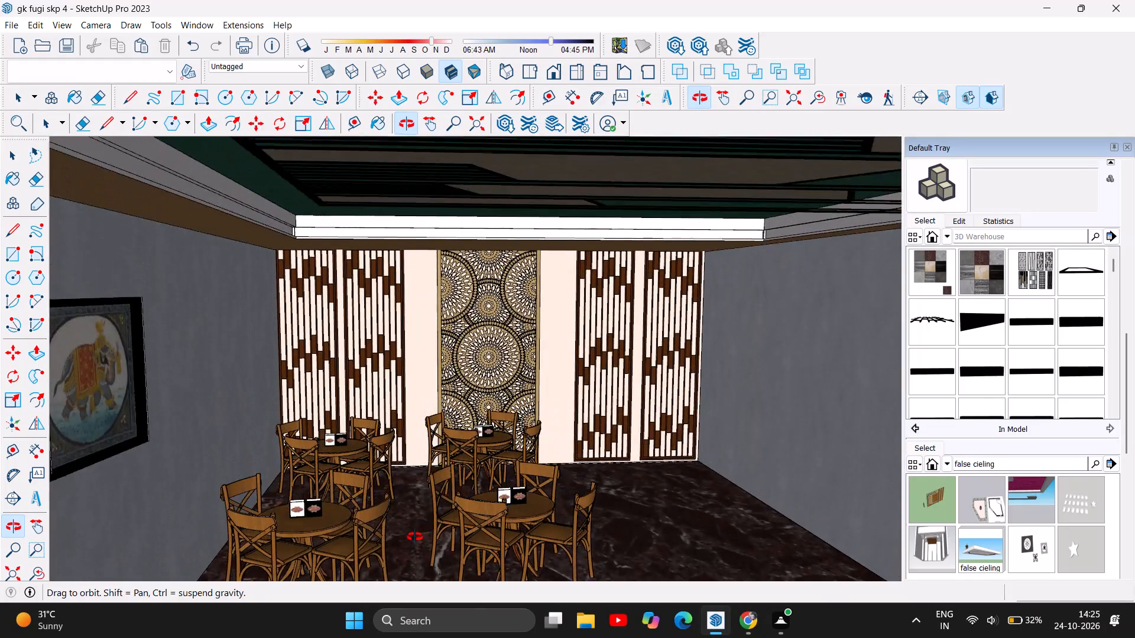
drag(415, 537, 416, 533)
scroll(371, 491, up, 3)
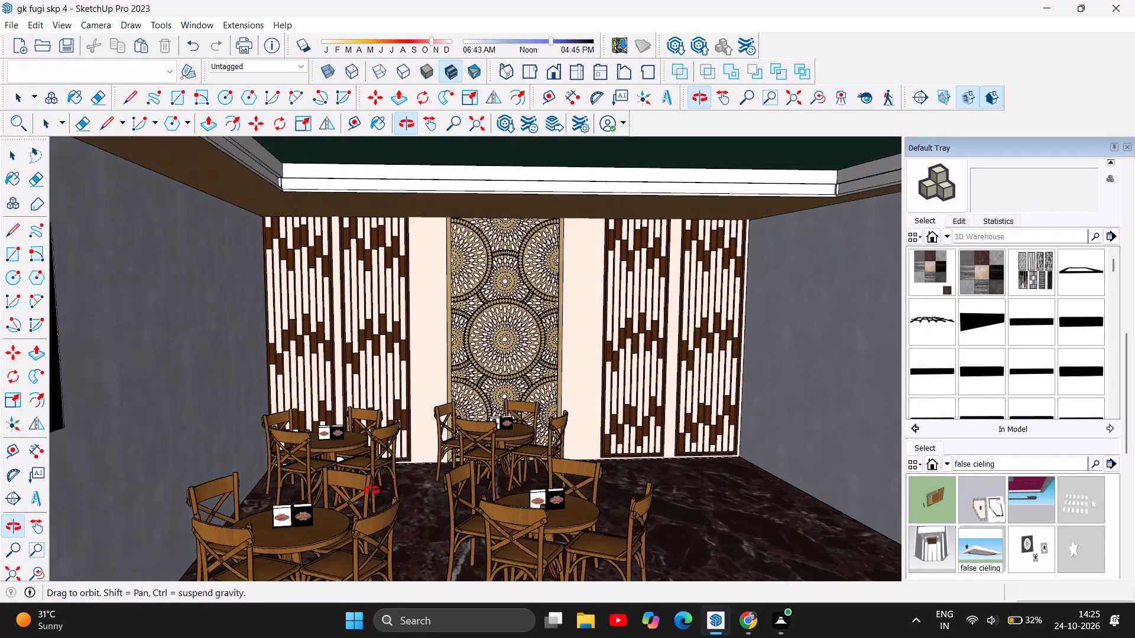
scroll(372, 490, up, 2)
scroll(419, 463, up, 2)
drag(420, 464, 417, 478)
scroll(440, 442, down, 2)
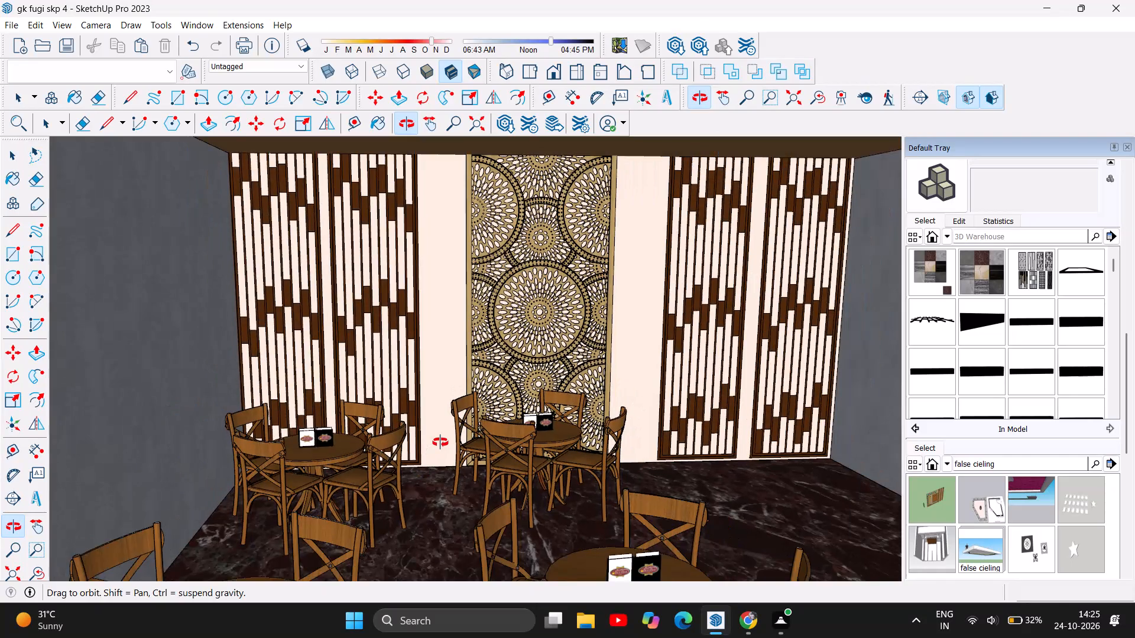
scroll(440, 442, down, 1)
scroll(432, 493, up, 2)
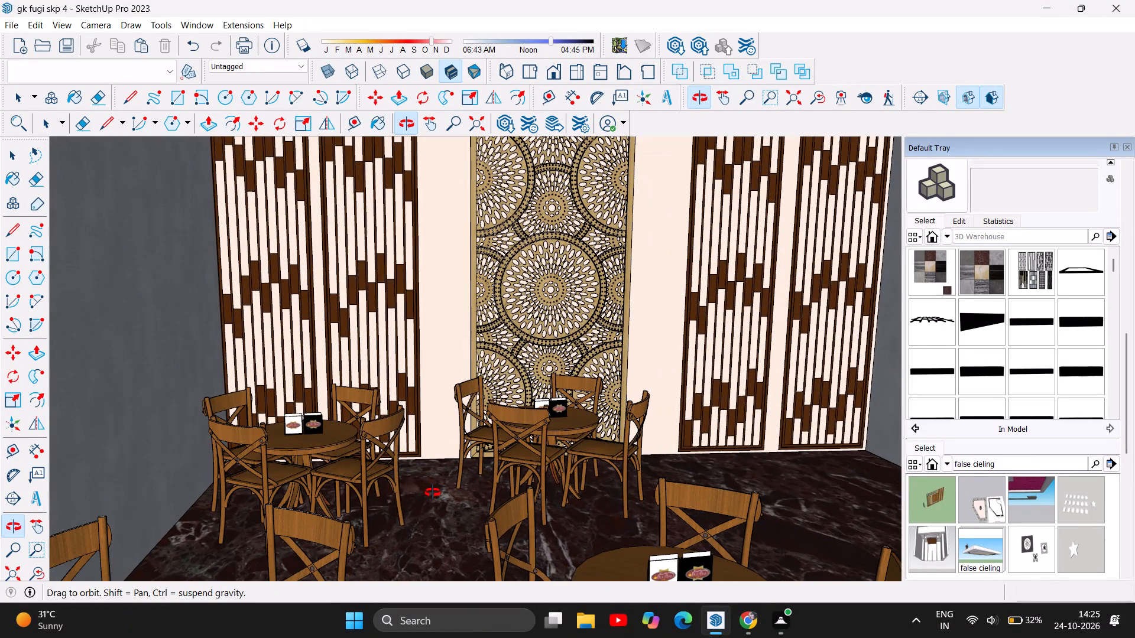
scroll(415, 431, down, 5)
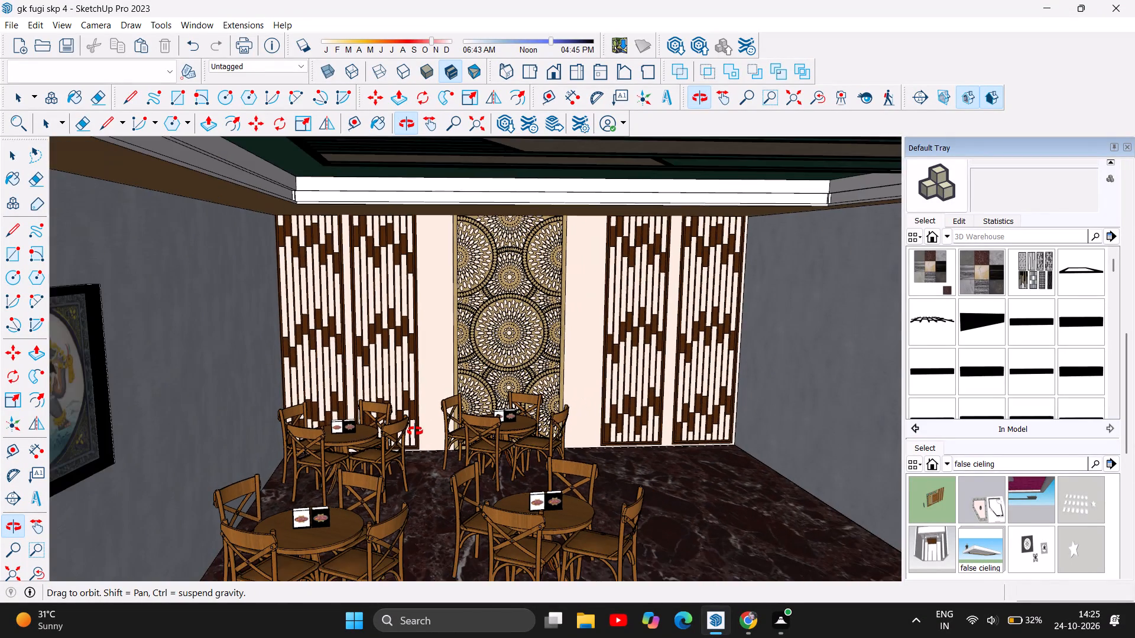
scroll(413, 435, down, 3)
drag(418, 525, 412, 507)
scroll(412, 507, up, 4)
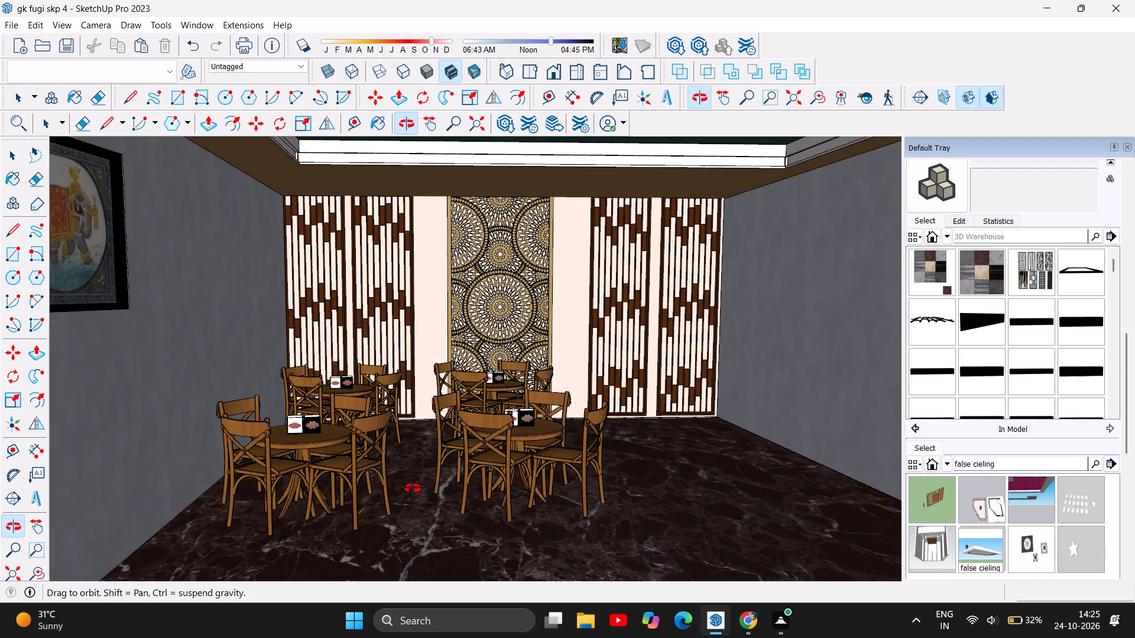
scroll(396, 398, down, 5)
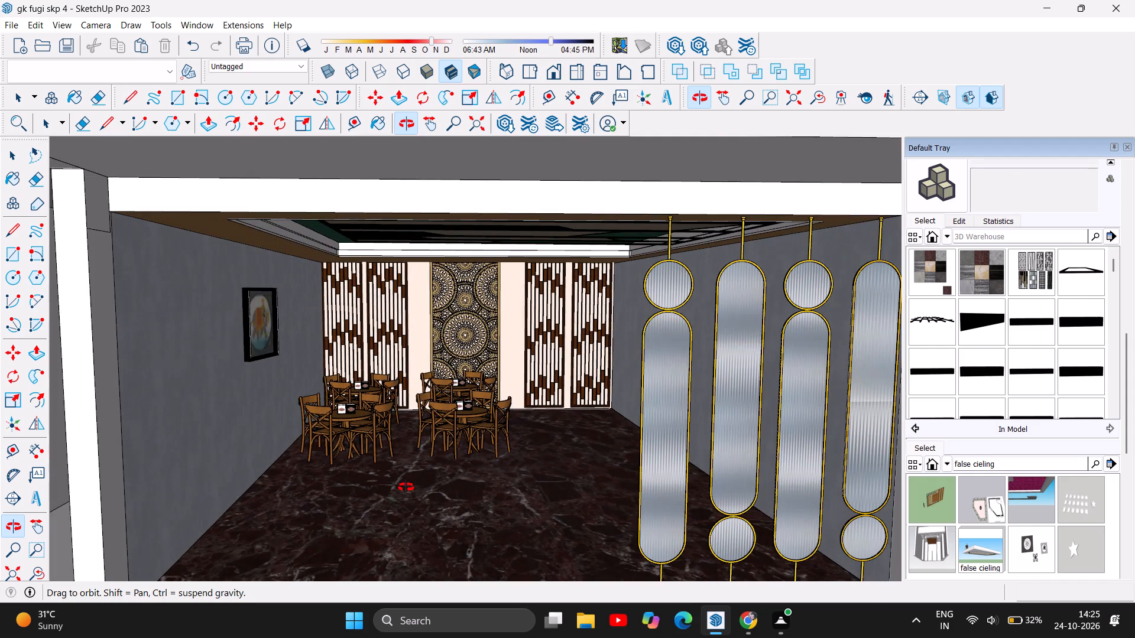
scroll(395, 489, up, 2)
scroll(413, 398, up, 2)
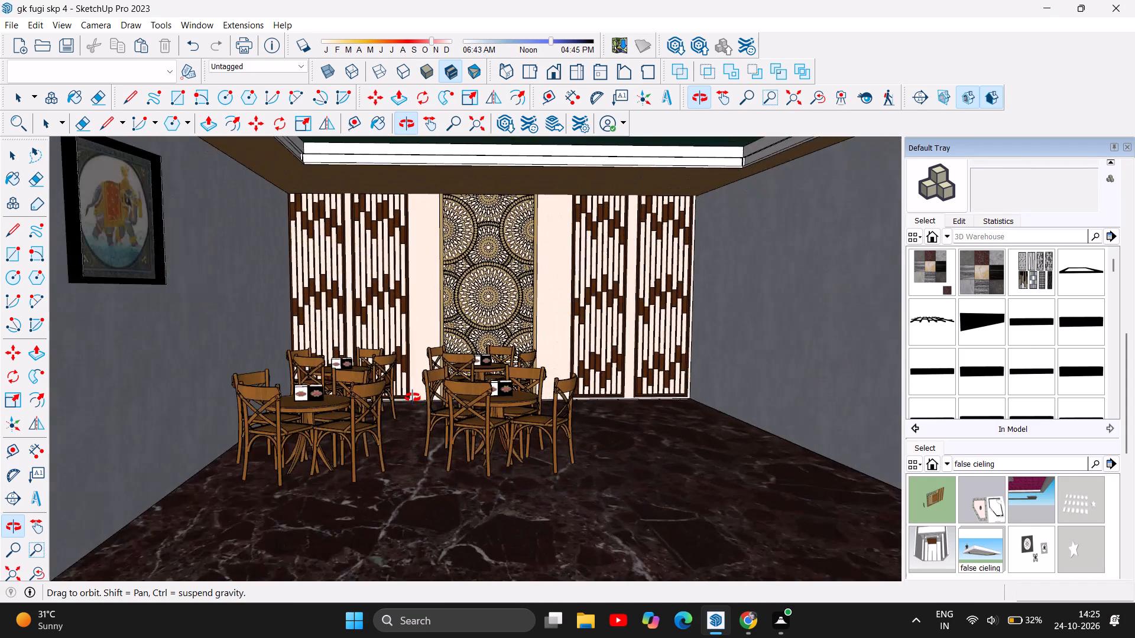
scroll(413, 398, up, 1)
drag(446, 442, 446, 447)
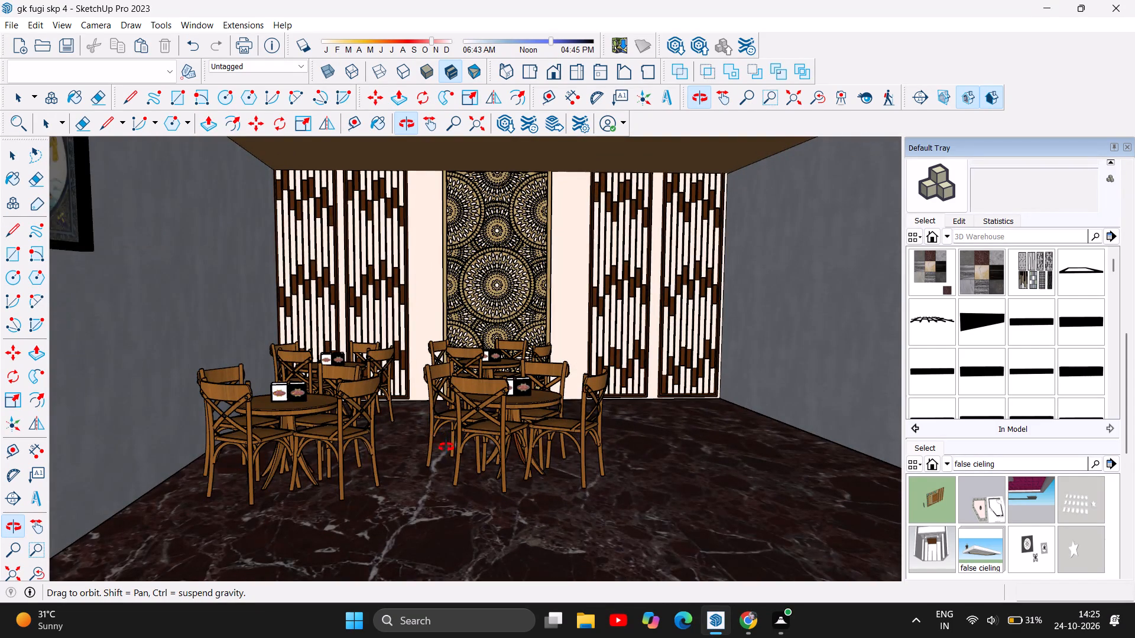
drag(446, 447, 446, 463)
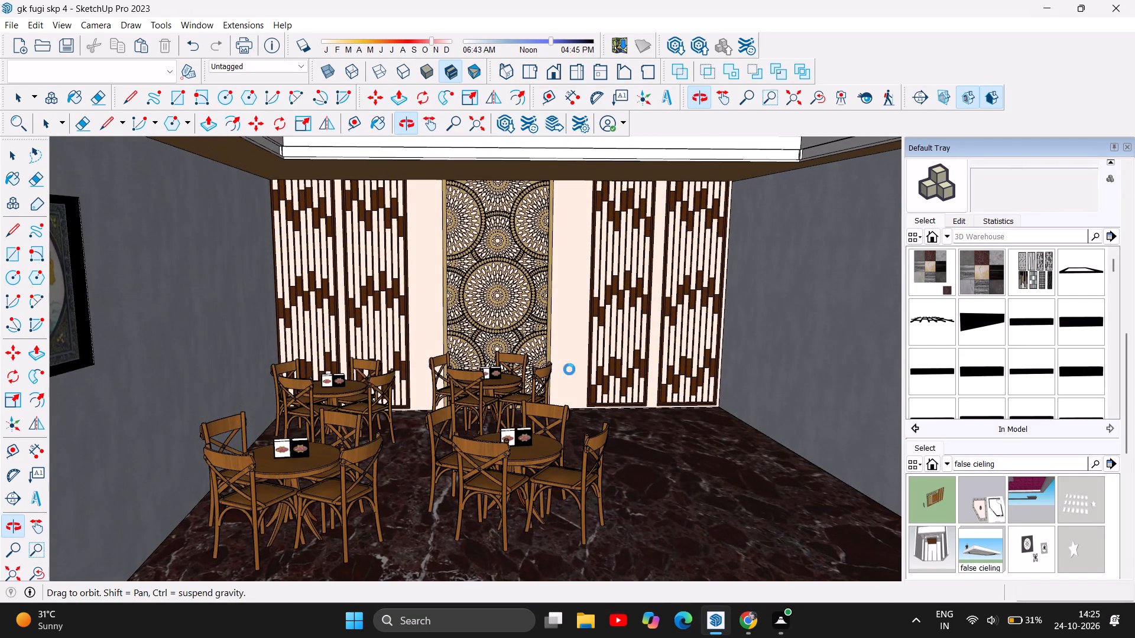
scroll(588, 363, up, 1)
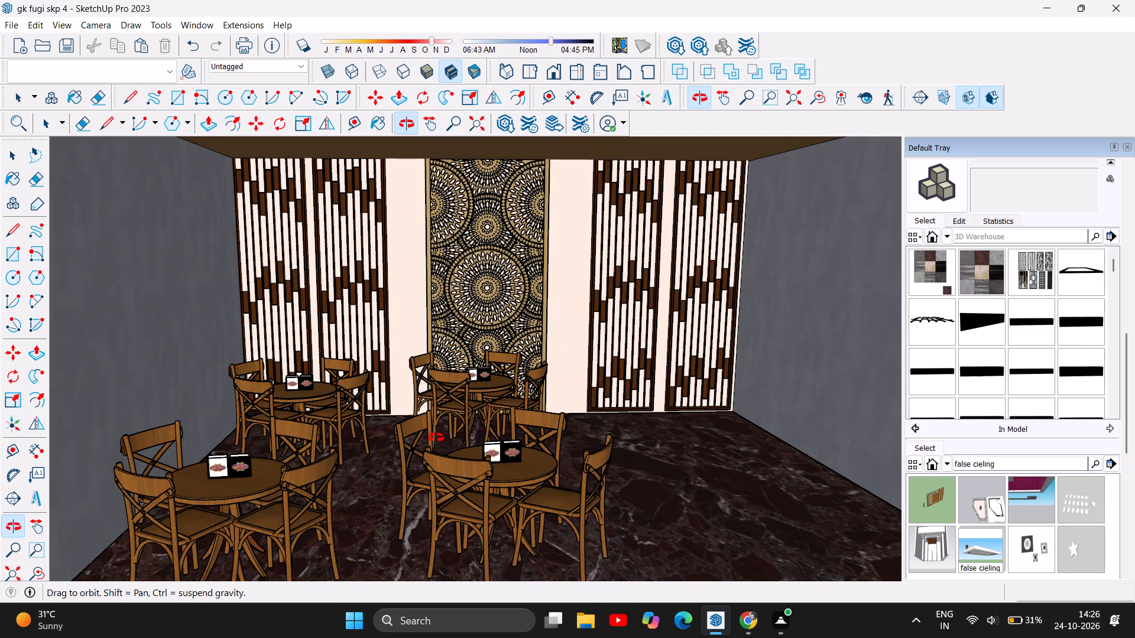
drag(436, 438, 419, 459)
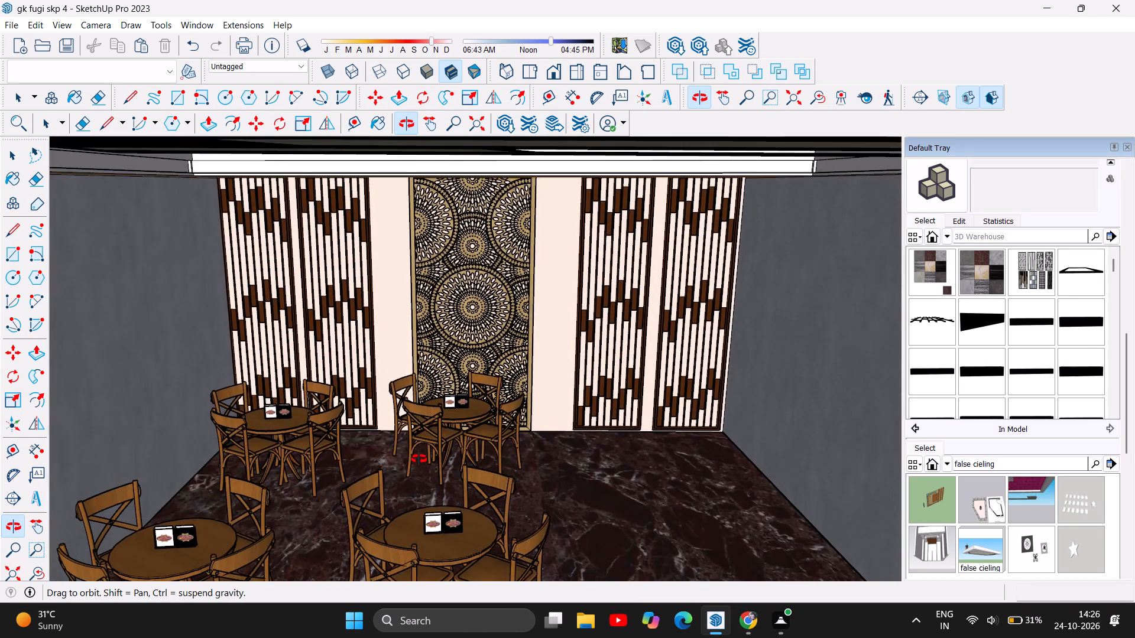
drag(419, 459, 439, 431)
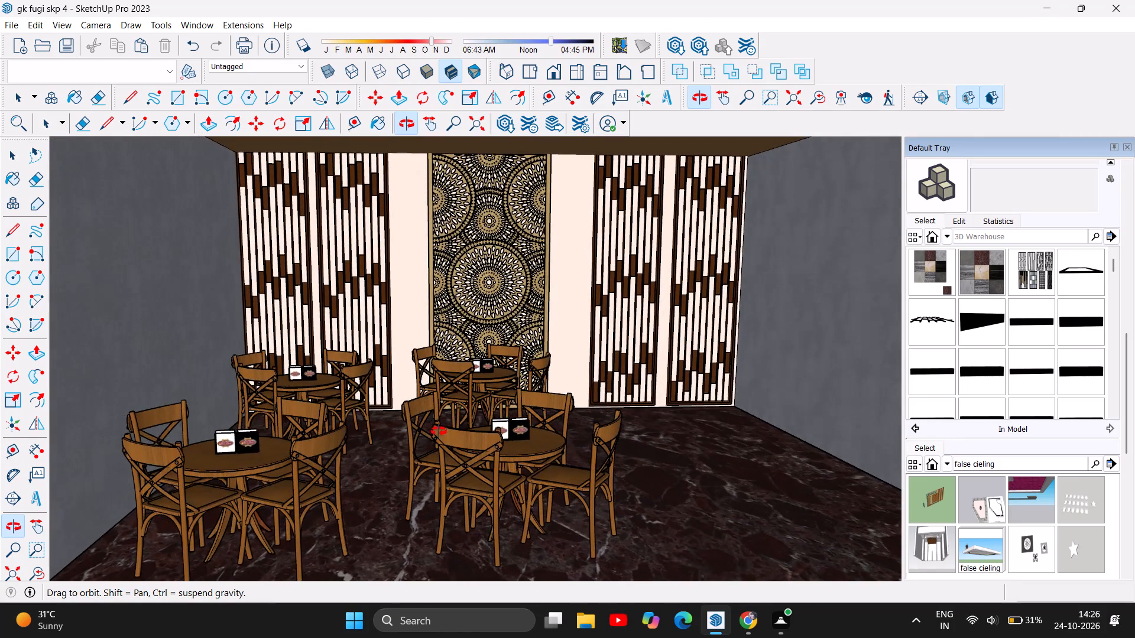
drag(439, 431, 446, 428)
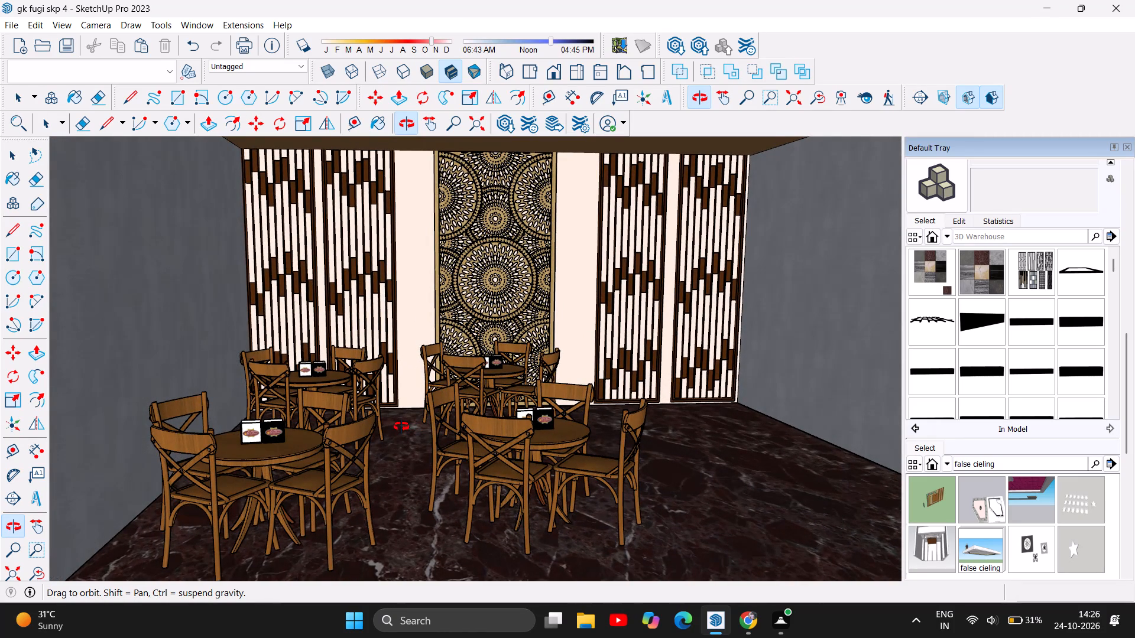
scroll(401, 427, down, 3)
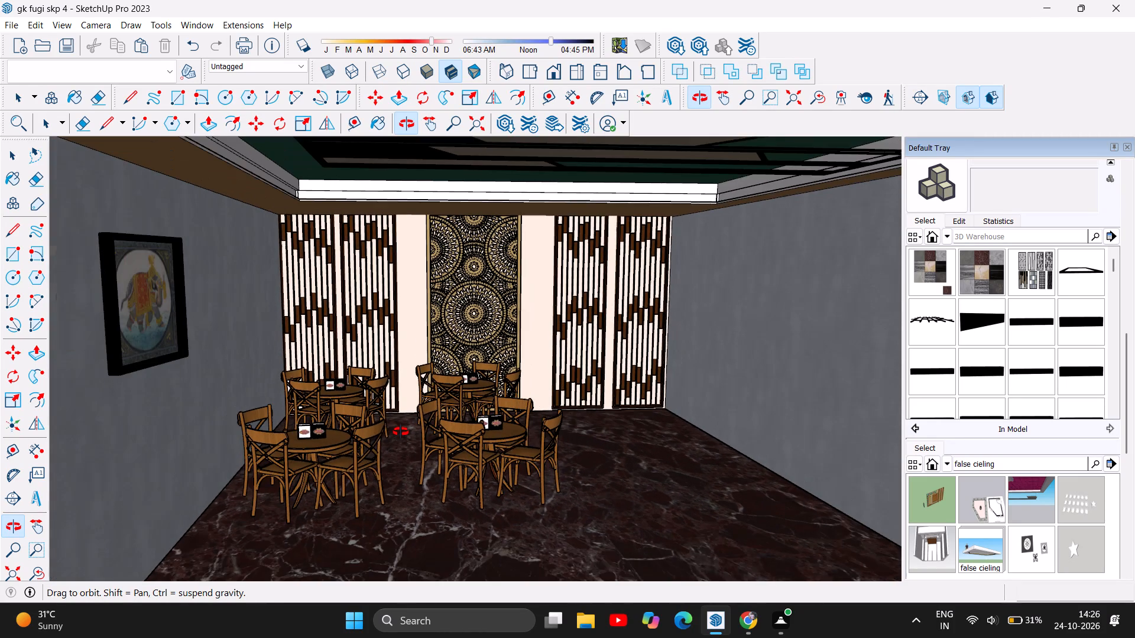
scroll(403, 424, down, 2)
scroll(419, 473, down, 1)
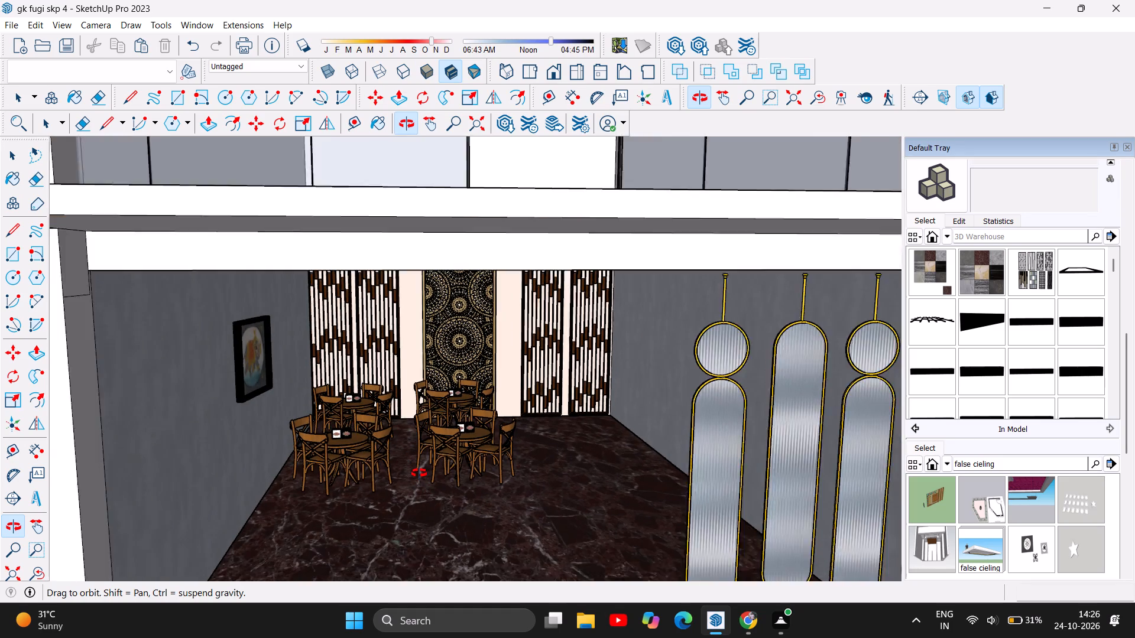
scroll(419, 473, down, 7)
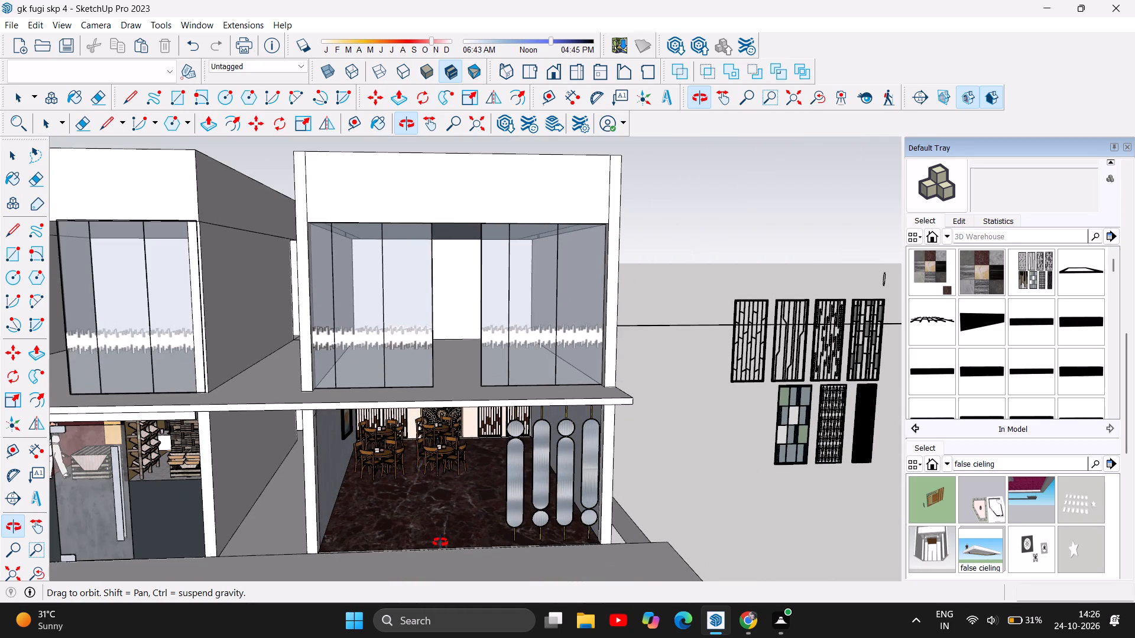
Inspect the spacing between the four table sets and the free marble floor around them, at eye level and from above.
scroll(438, 542, up, 3)
scroll(406, 503, up, 8)
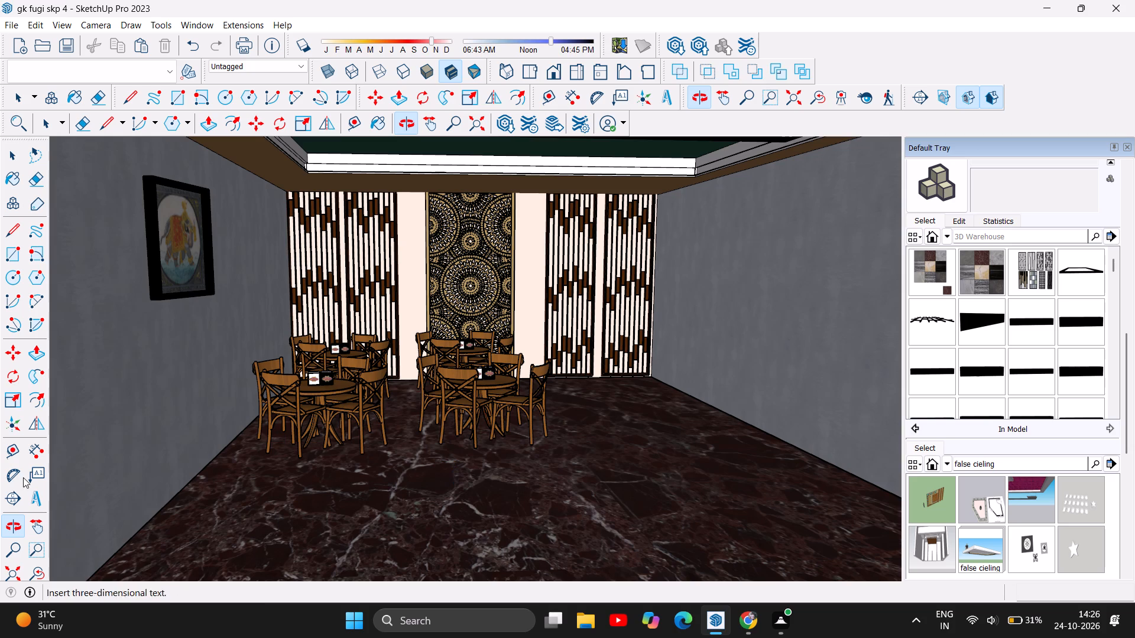
click(337, 503)
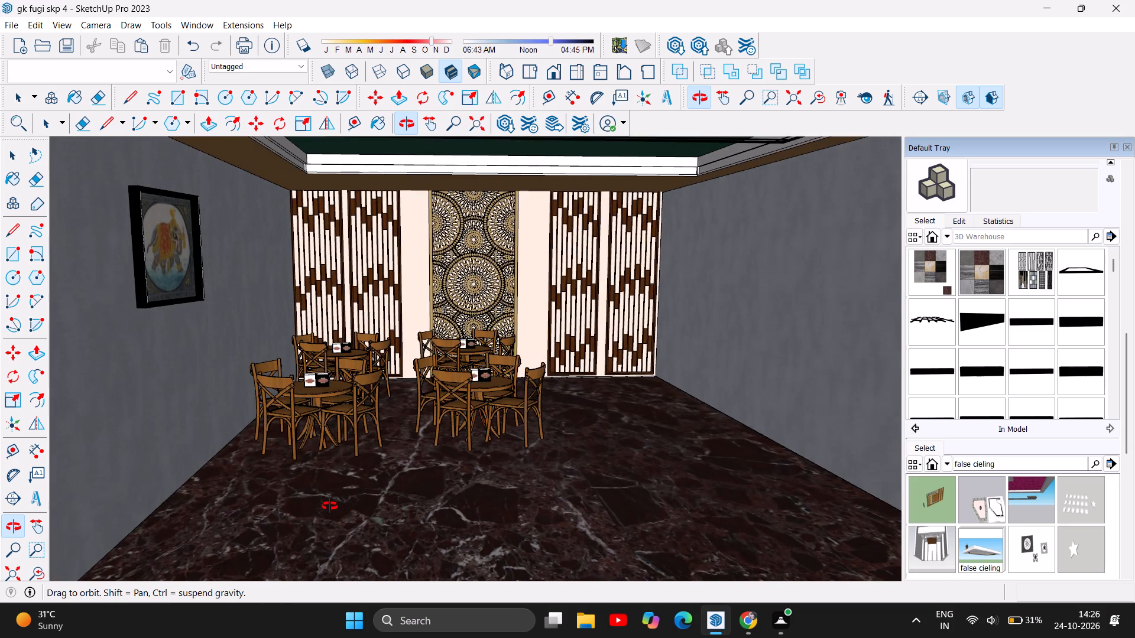
scroll(359, 412, up, 5)
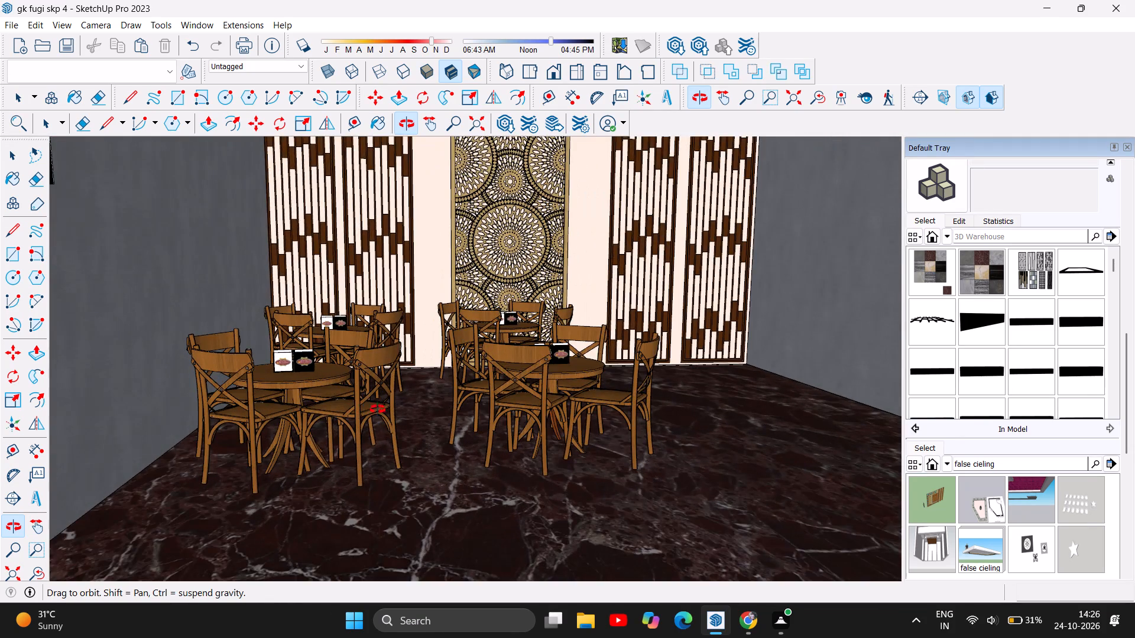
scroll(385, 441, up, 2)
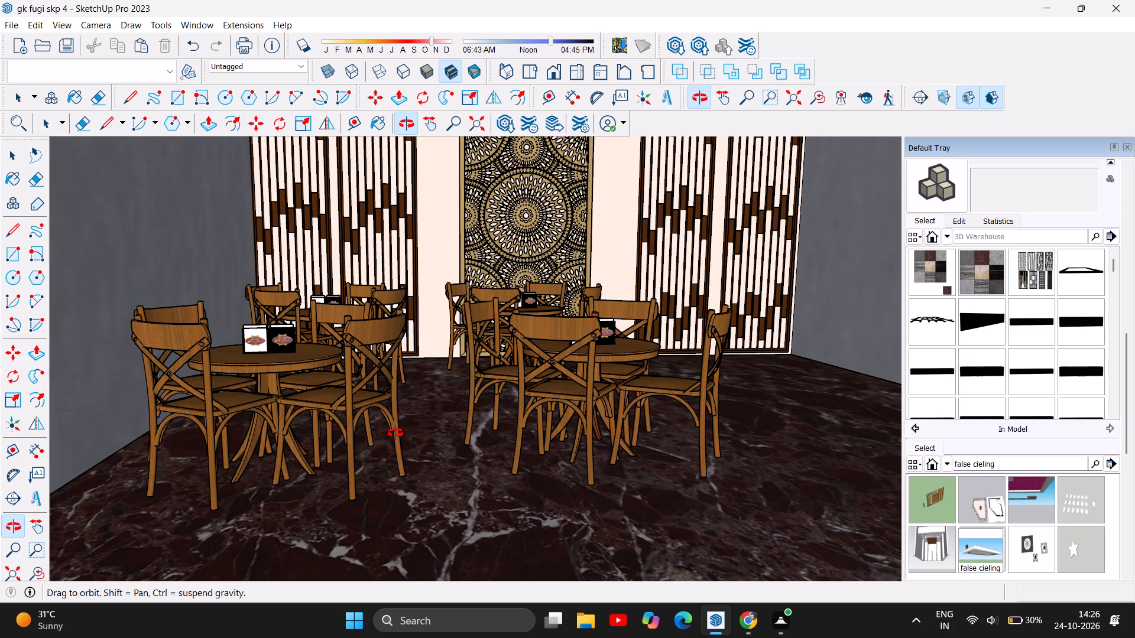
scroll(395, 433, down, 5)
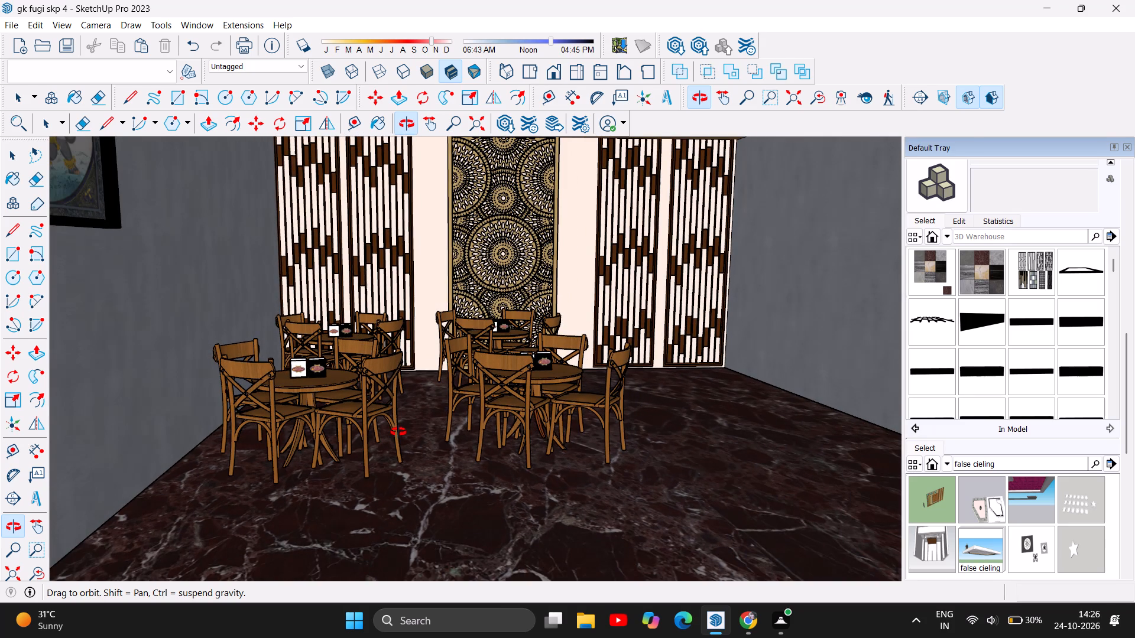
scroll(397, 432, up, 3)
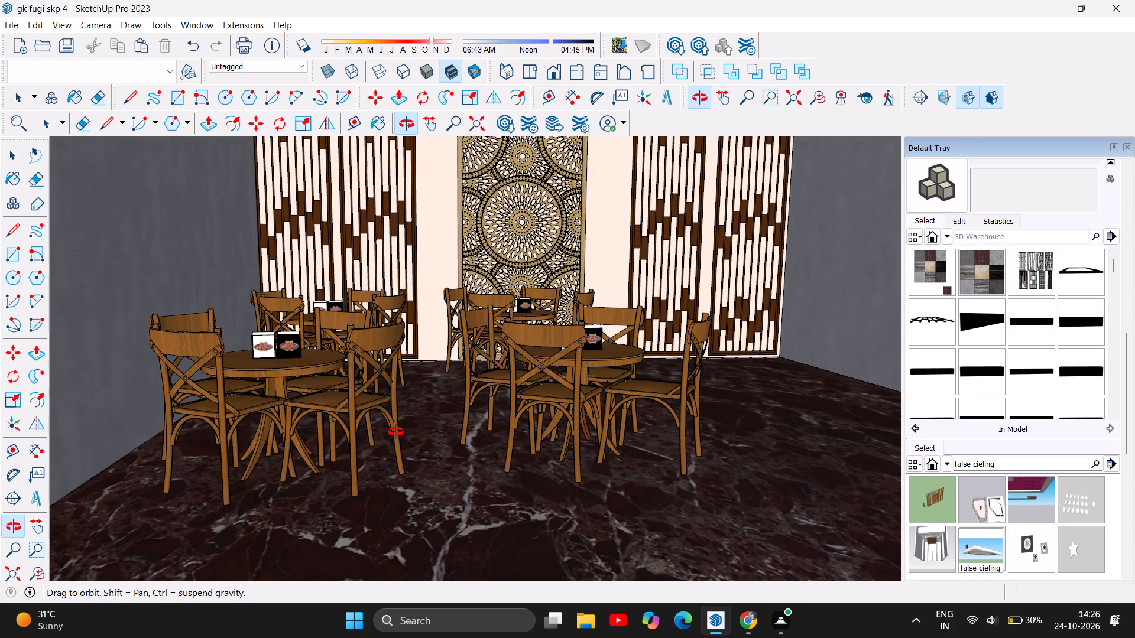
scroll(396, 432, down, 2)
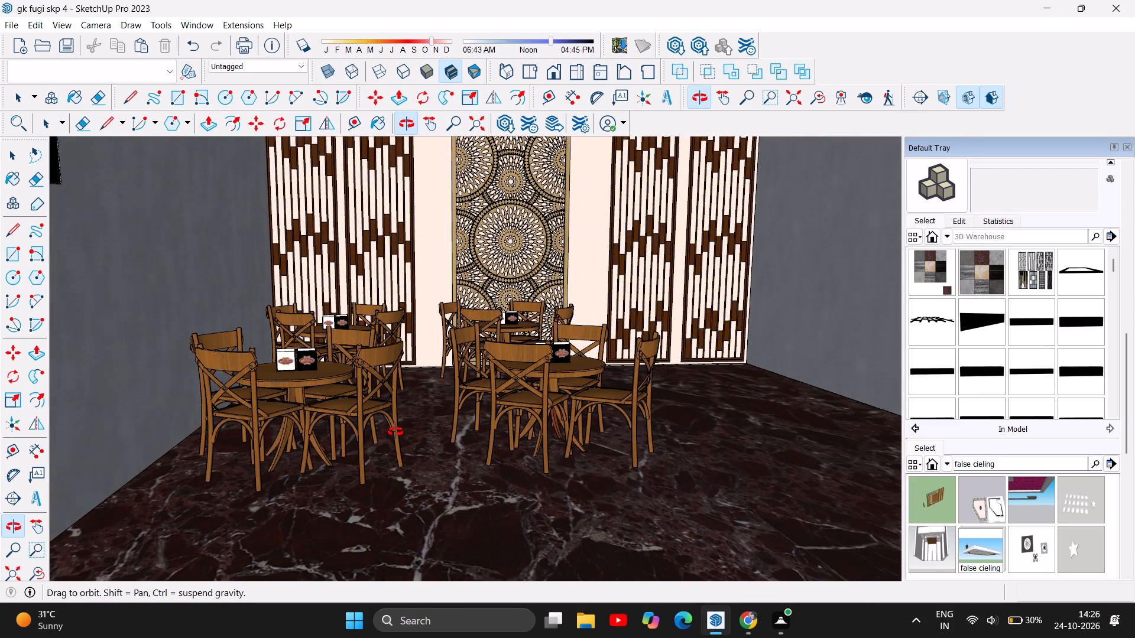
scroll(452, 409, up, 5)
scroll(452, 409, down, 5)
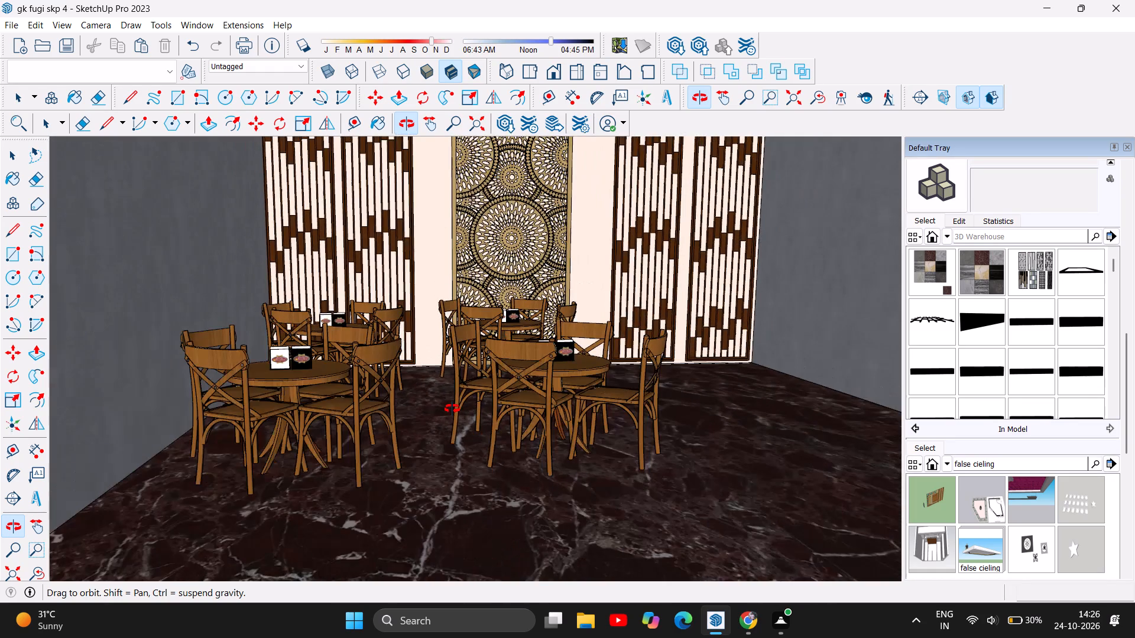
scroll(452, 409, down, 4)
scroll(501, 434, up, 2)
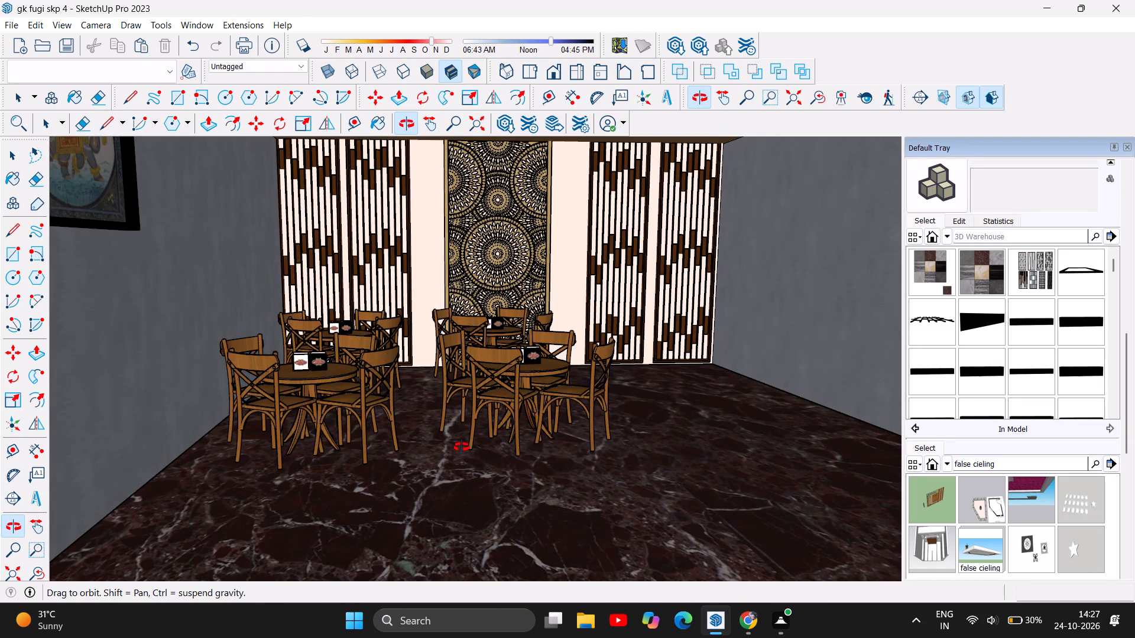
drag(485, 469, 475, 474)
scroll(475, 474, up, 2)
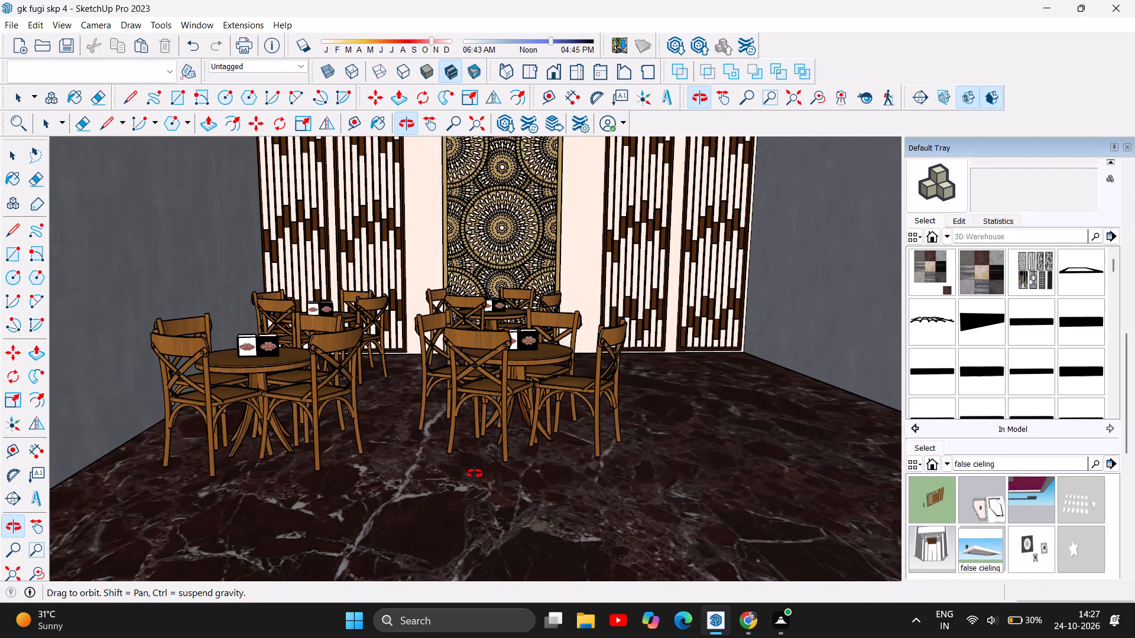
drag(414, 487, 413, 493)
drag(413, 493, 307, 564)
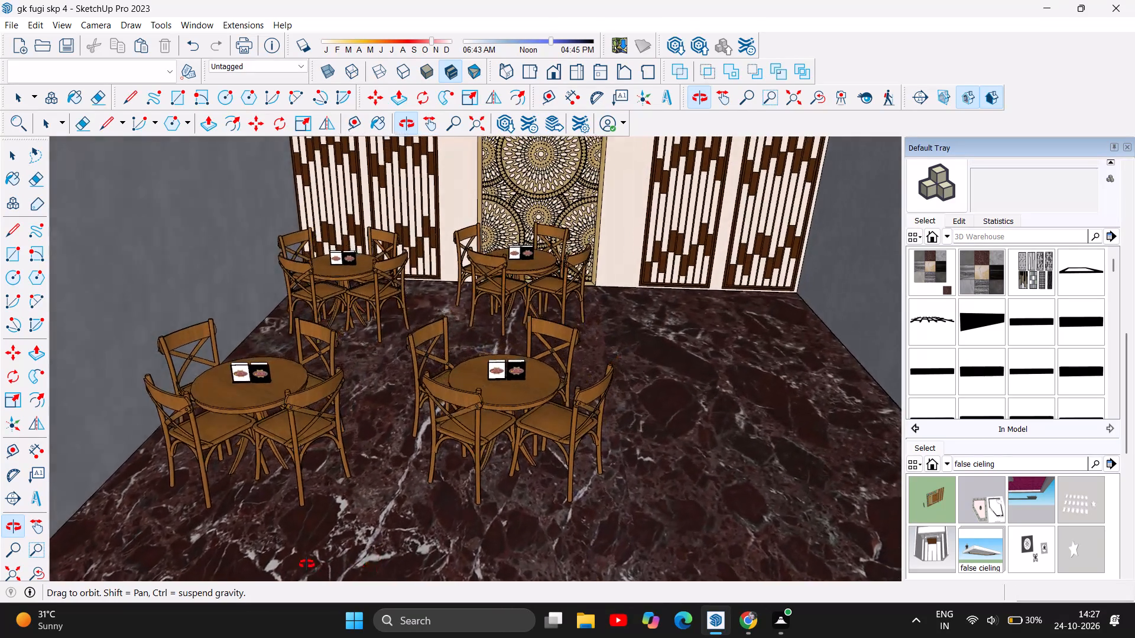
drag(307, 564, 304, 564)
scroll(540, 263, up, 2)
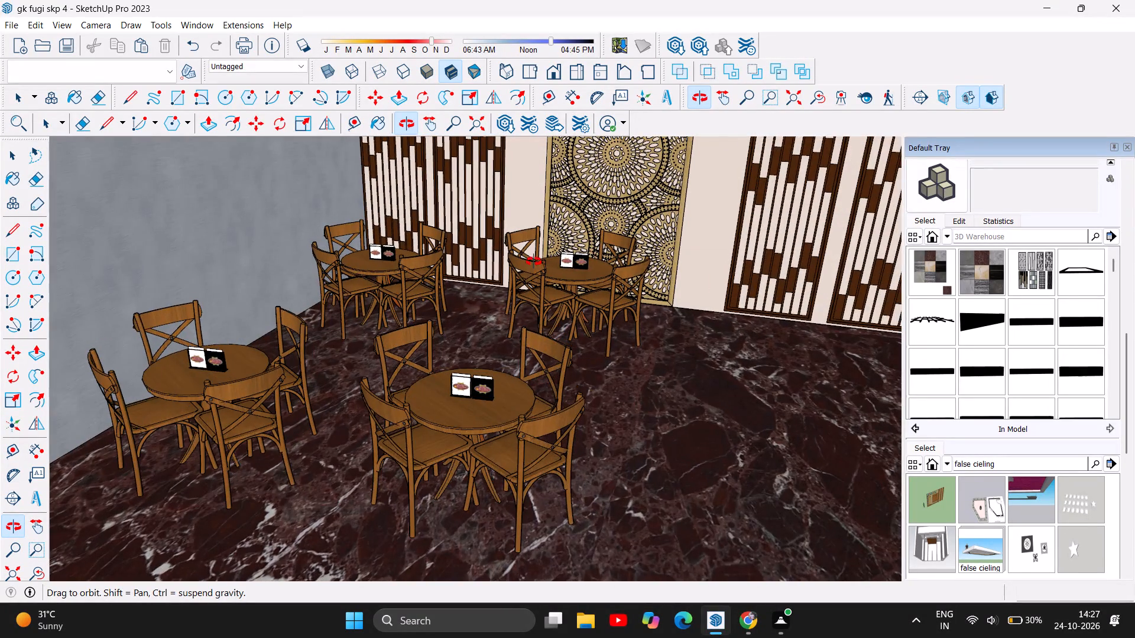
Examine the four table sets and the gaps between them and the plain side wall, at eye level and from above.
scroll(534, 262, up, 3)
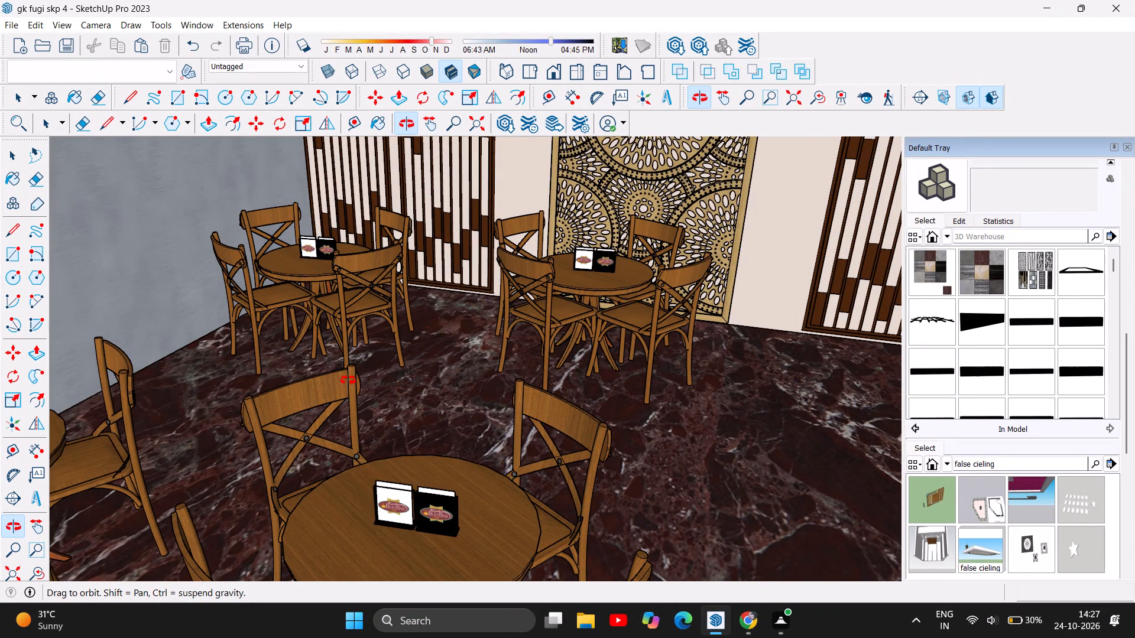
drag(284, 395, 433, 426)
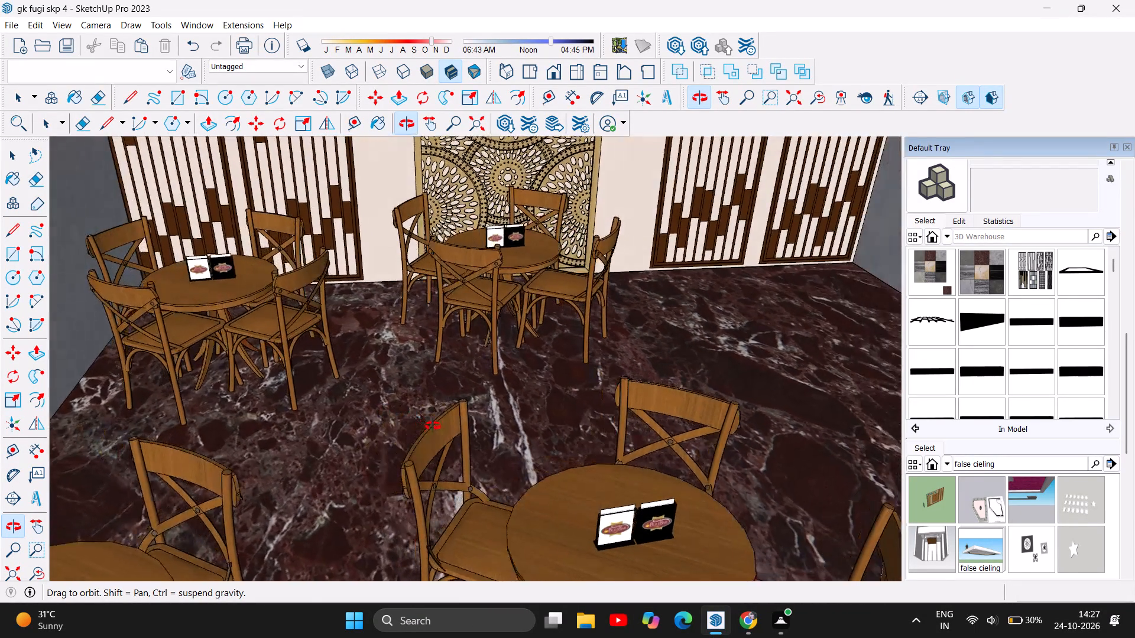
drag(433, 426, 391, 403)
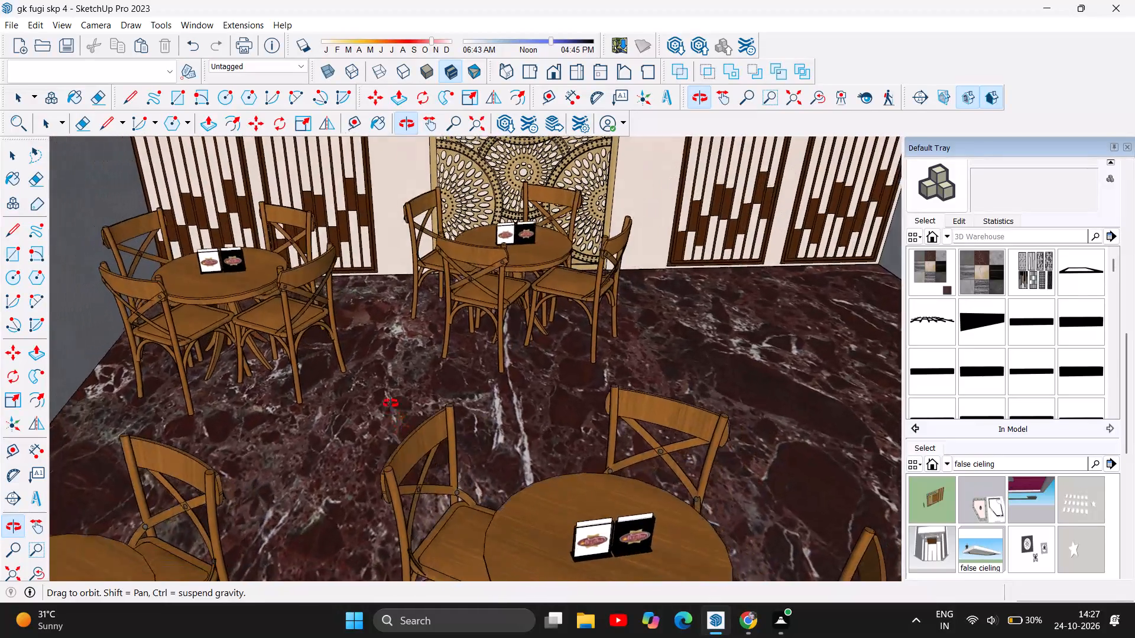
drag(391, 403, 272, 342)
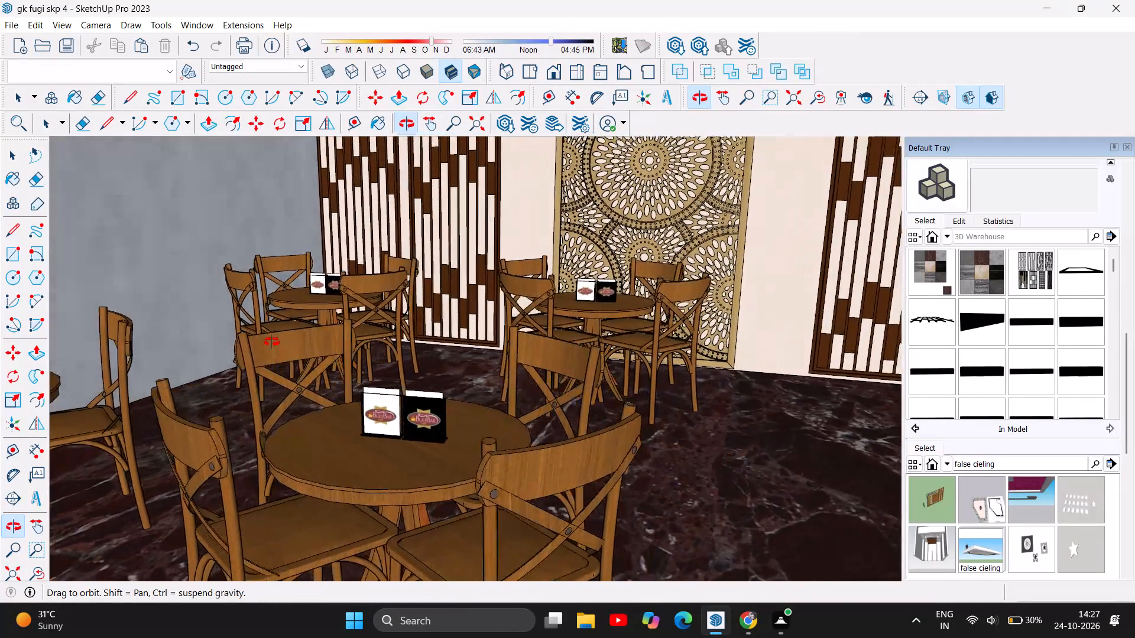
drag(272, 342, 158, 336)
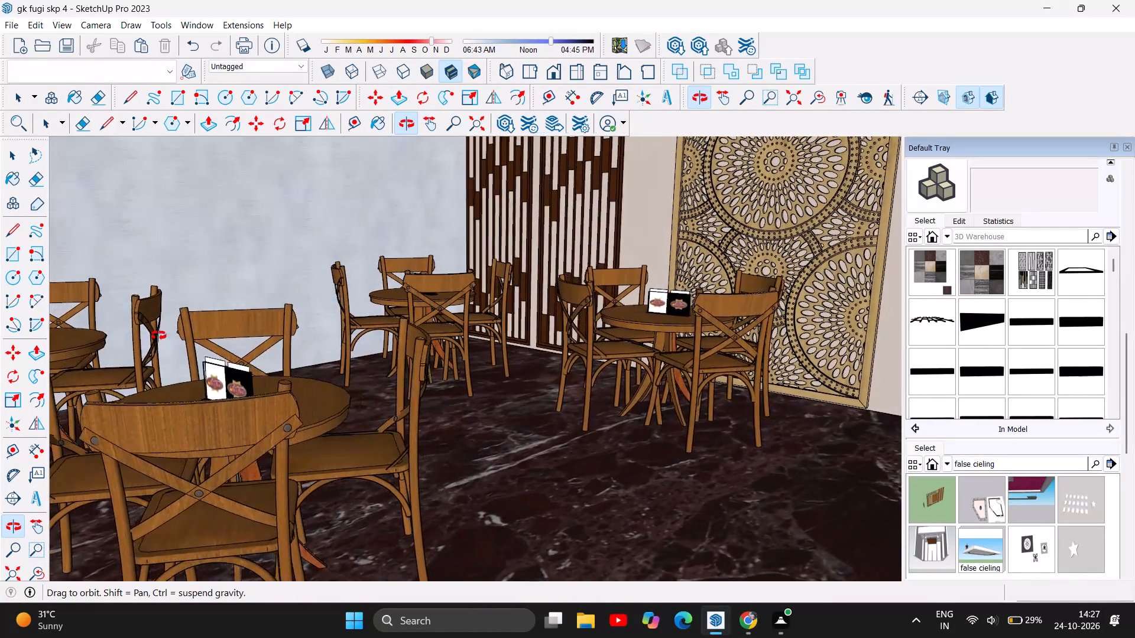
drag(158, 336, 154, 336)
drag(398, 344, 323, 341)
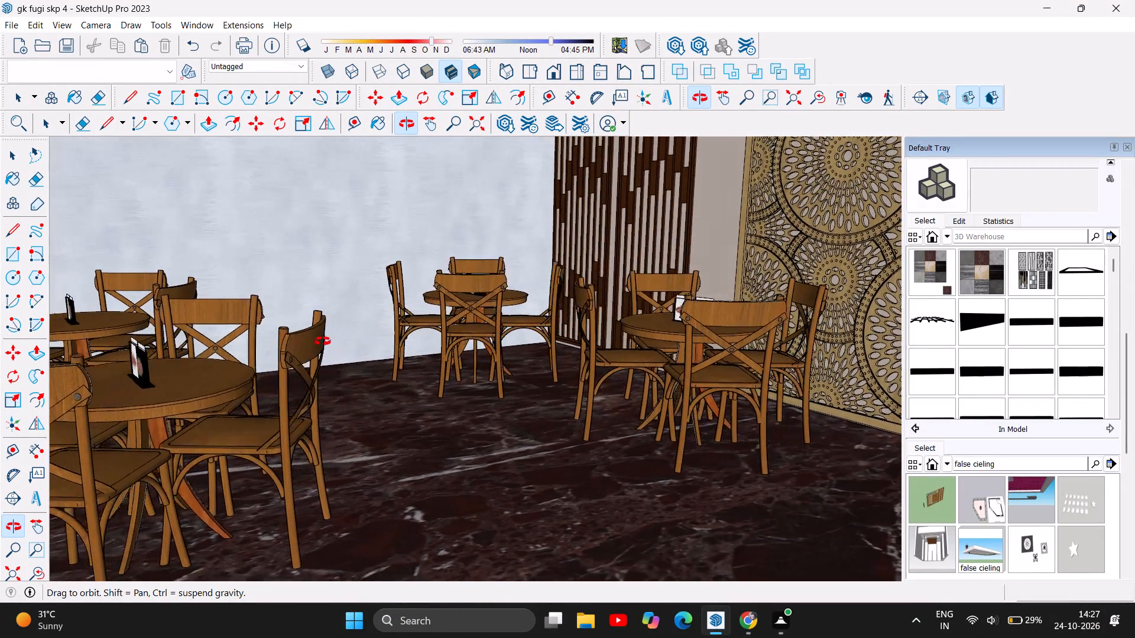
drag(323, 341, 284, 359)
drag(500, 323, 470, 324)
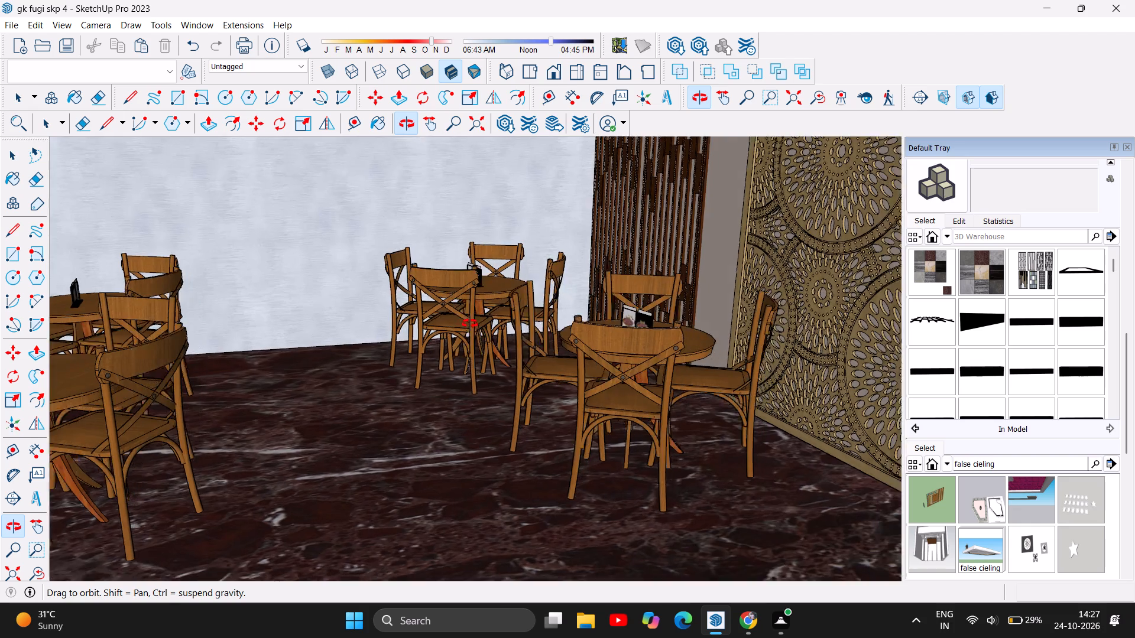
drag(470, 324, 540, 353)
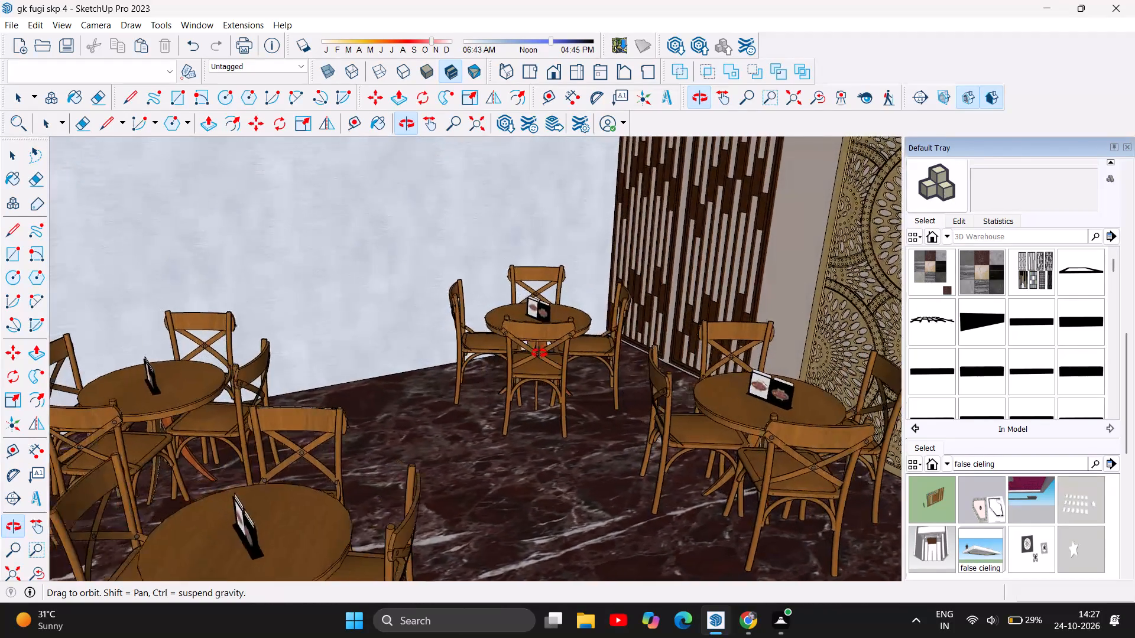
drag(540, 353, 620, 333)
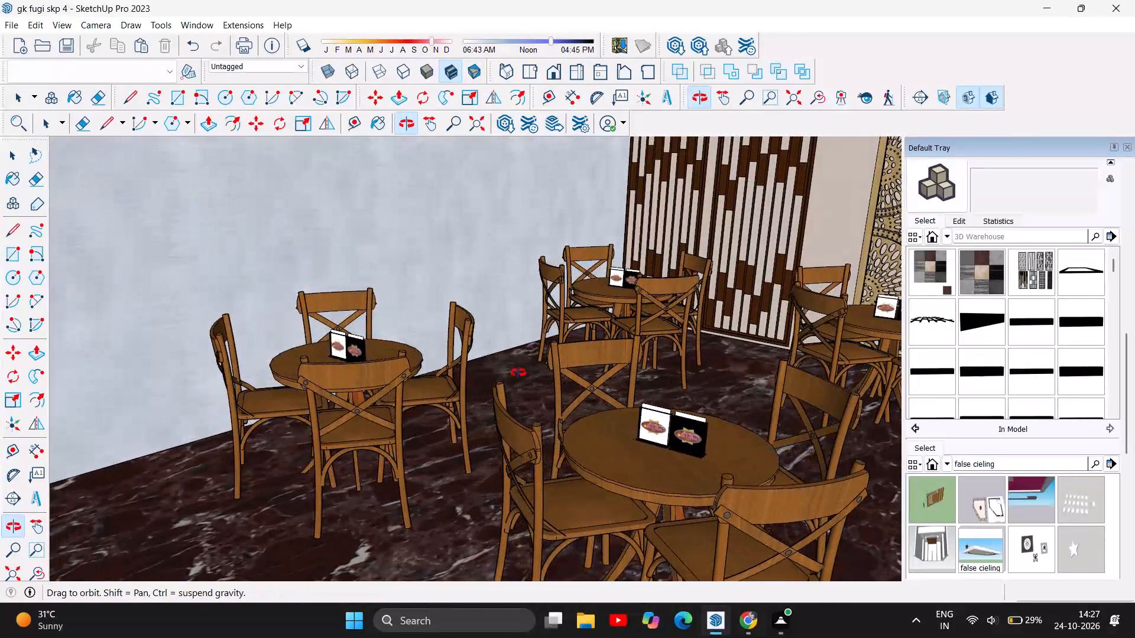
drag(518, 373, 554, 390)
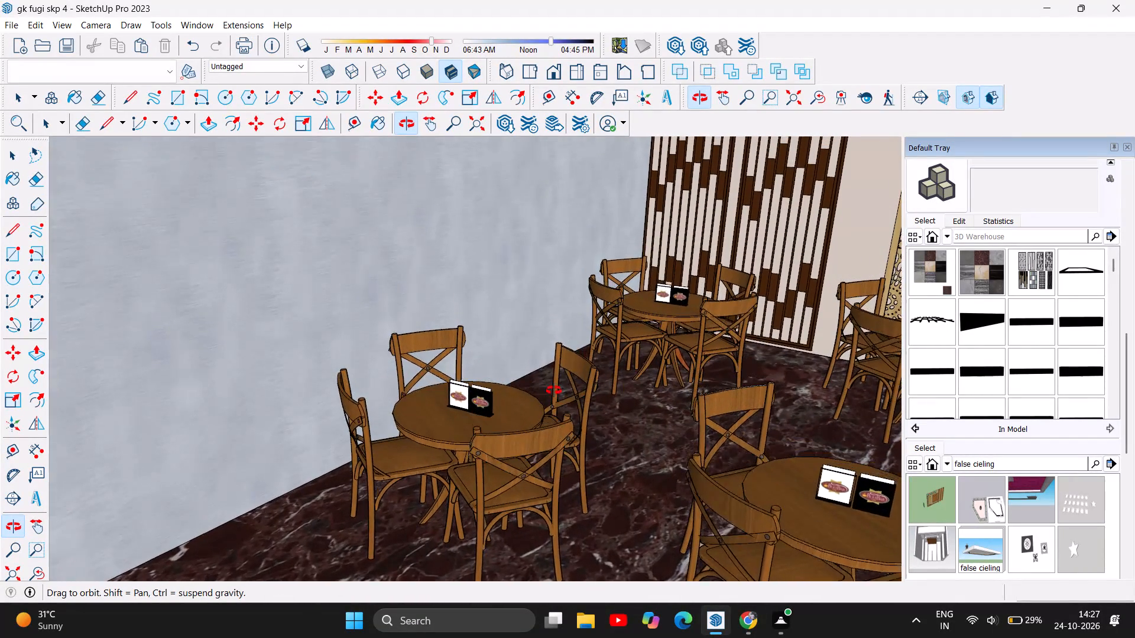
drag(554, 390, 556, 411)
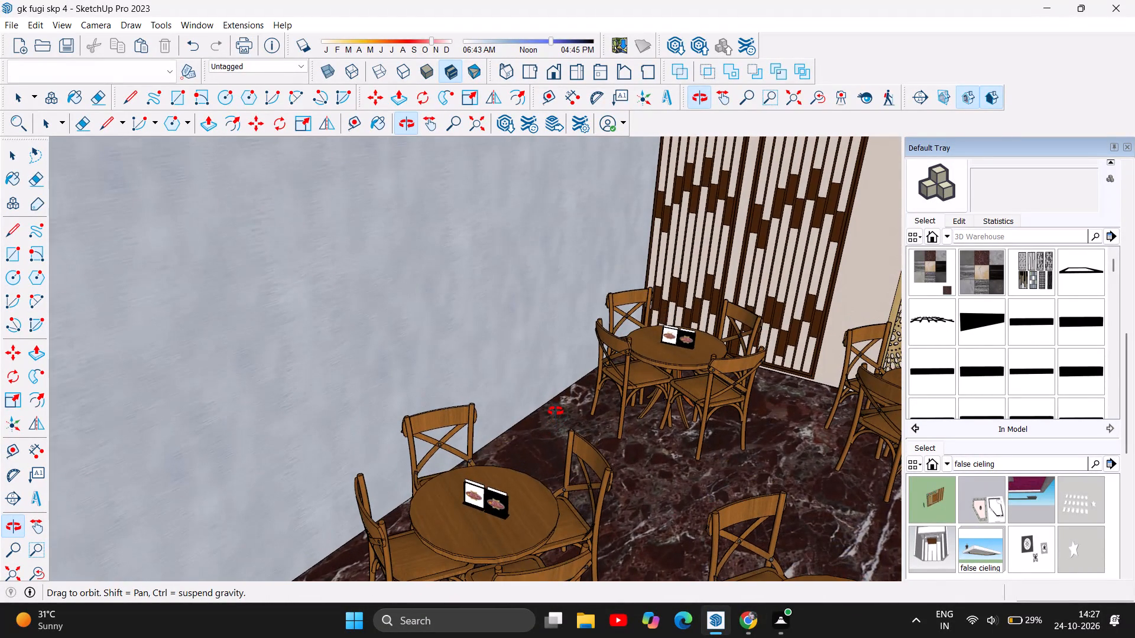
drag(556, 411, 505, 343)
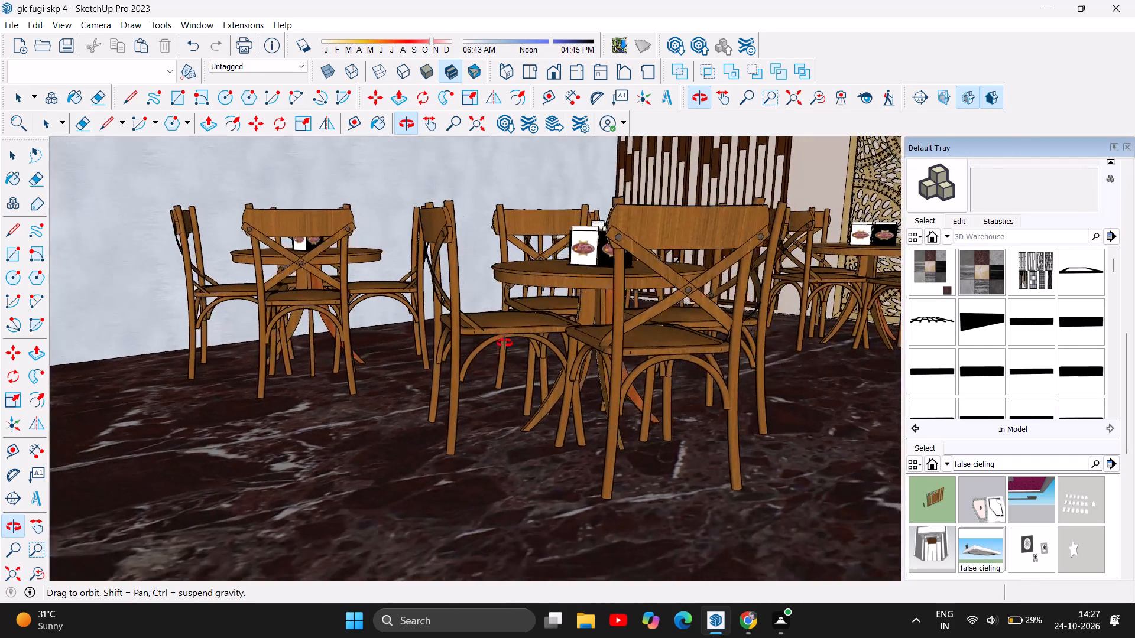
drag(505, 343, 440, 362)
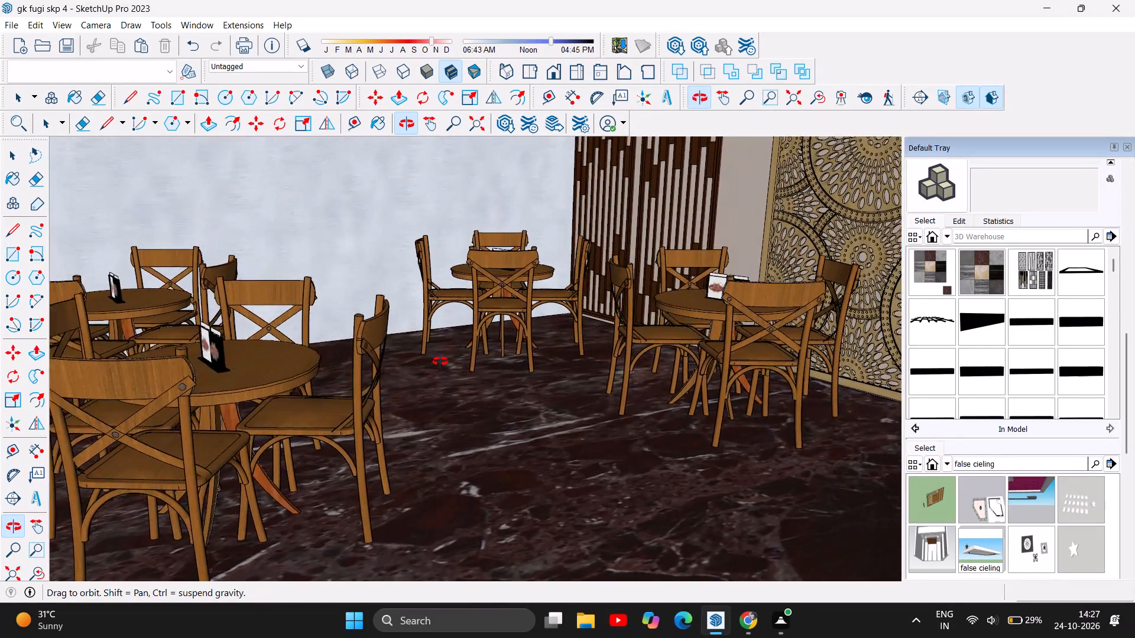
drag(440, 362, 445, 377)
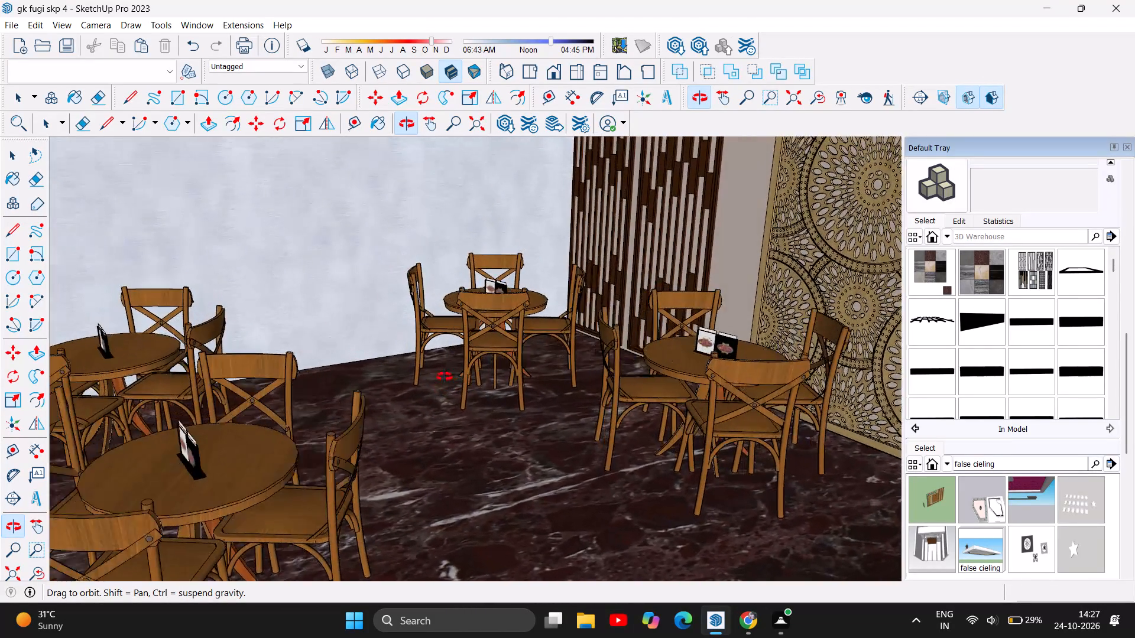
drag(445, 377, 496, 379)
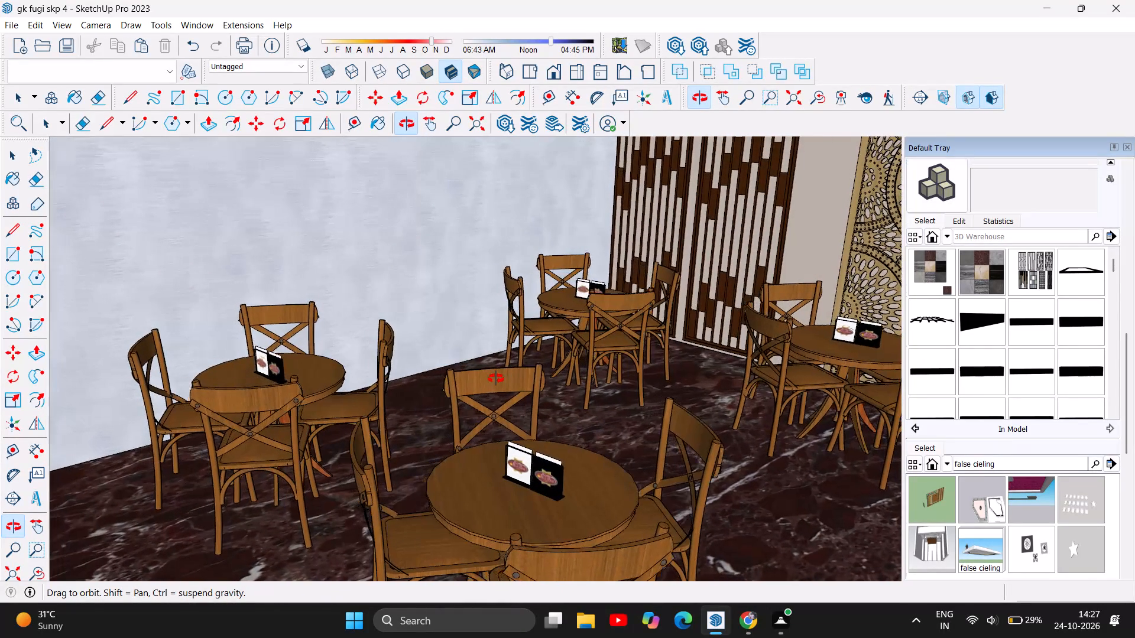
drag(496, 379, 430, 361)
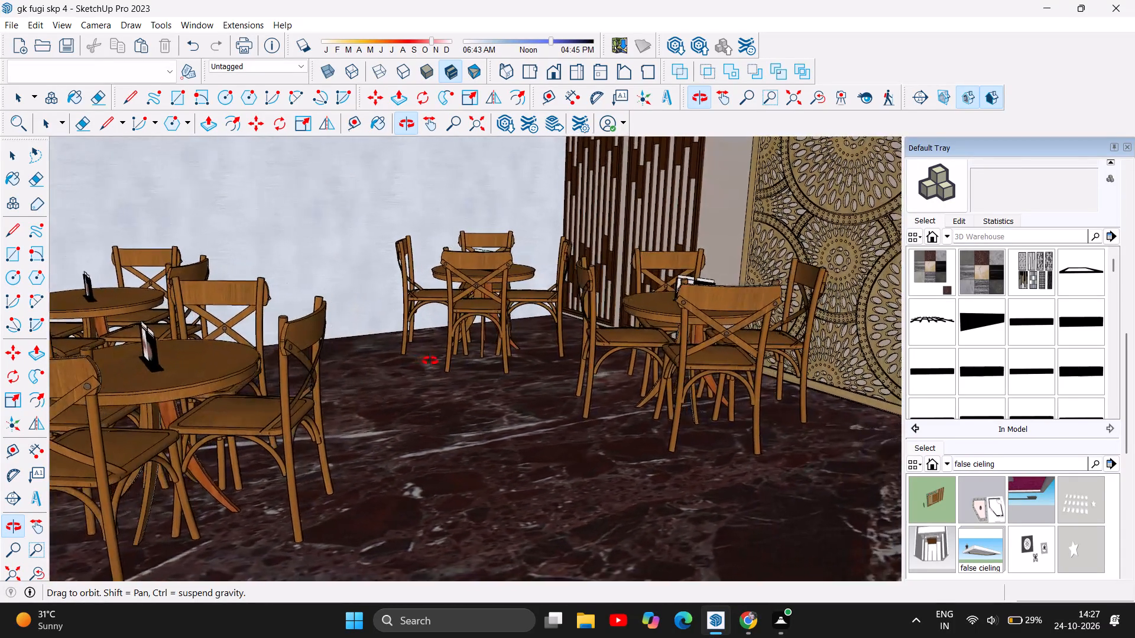
drag(430, 361, 425, 367)
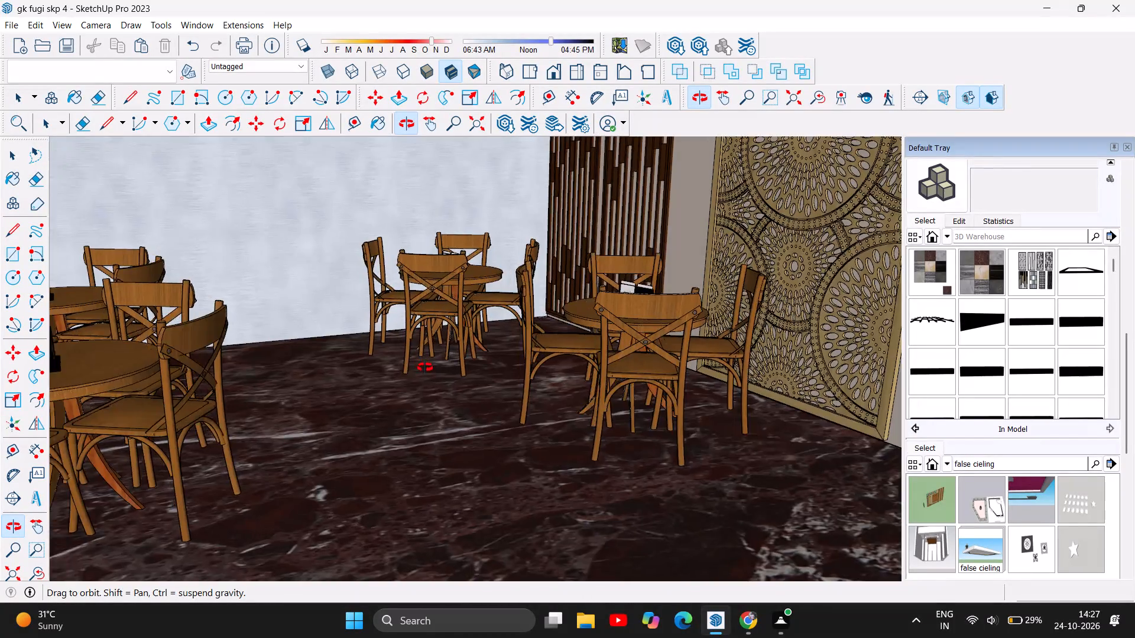
drag(425, 367, 453, 375)
Inspect the free marble floor along the bare wall opposite the framed picture and around the gold-framed hanging panels.
scroll(503, 357, down, 3)
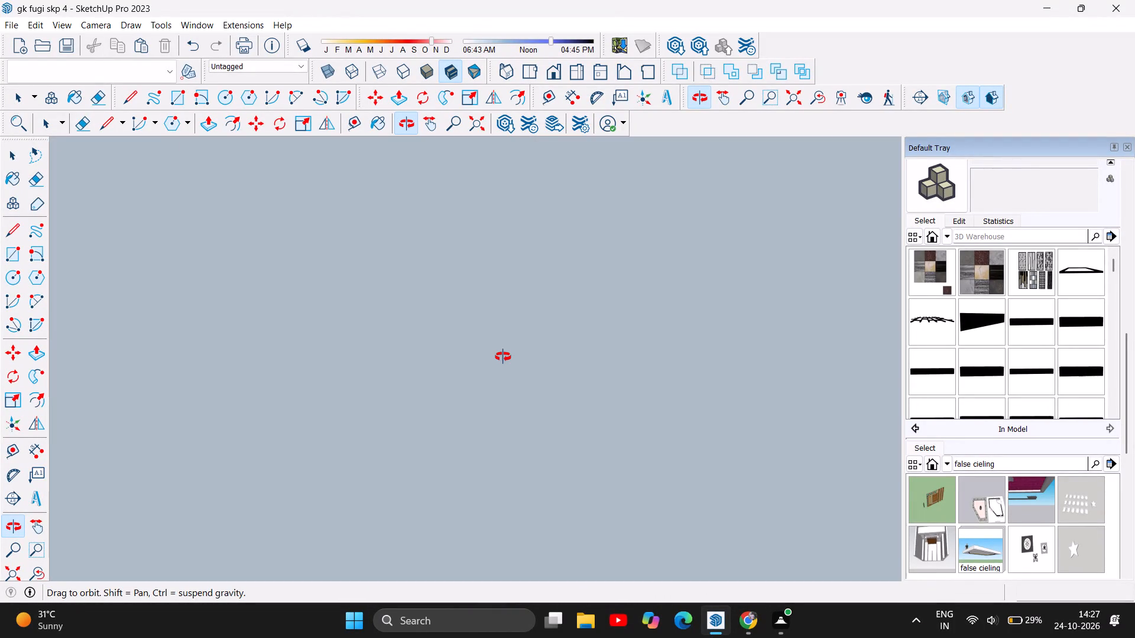
drag(376, 375, 572, 379)
drag(307, 405, 383, 382)
scroll(336, 341, down, 1)
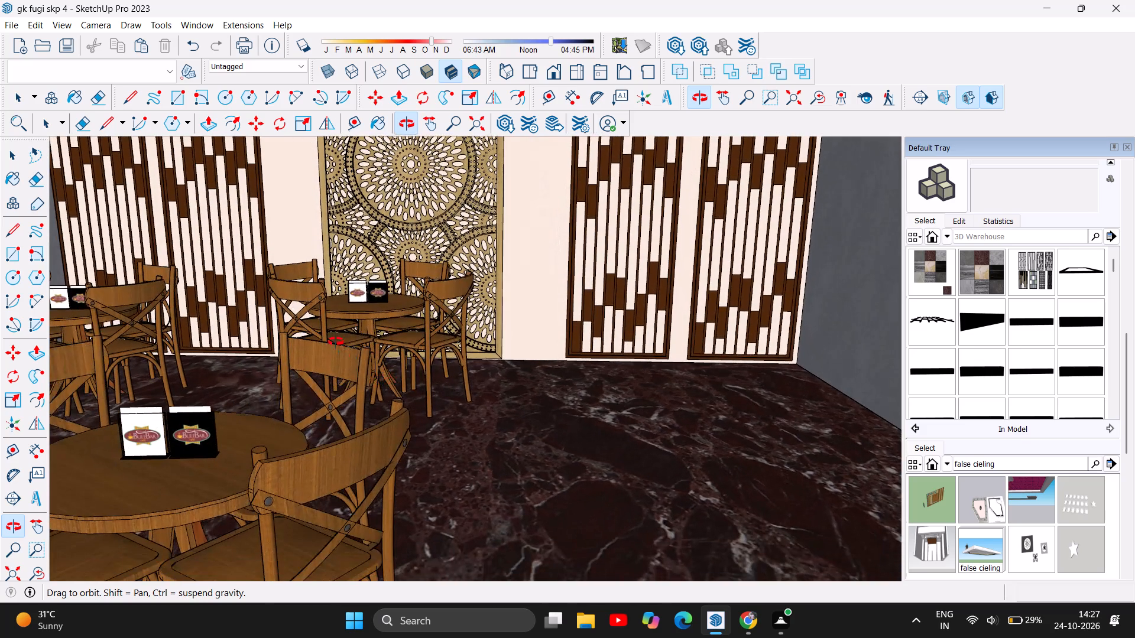
scroll(336, 341, down, 8)
drag(330, 405, 348, 400)
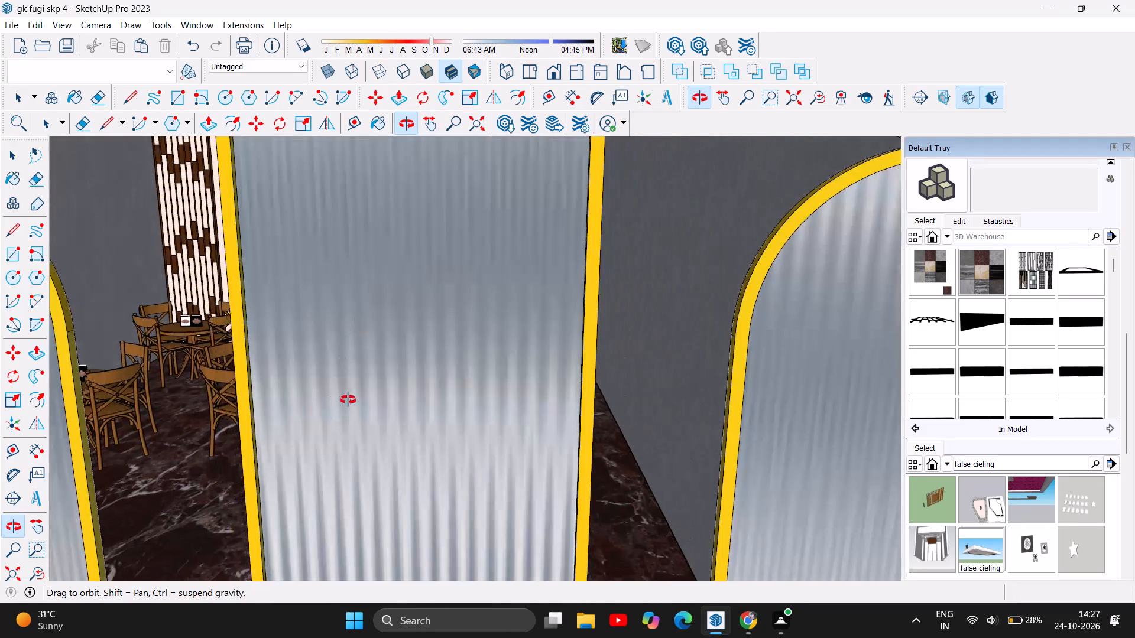
drag(348, 400, 458, 414)
drag(219, 412, 282, 418)
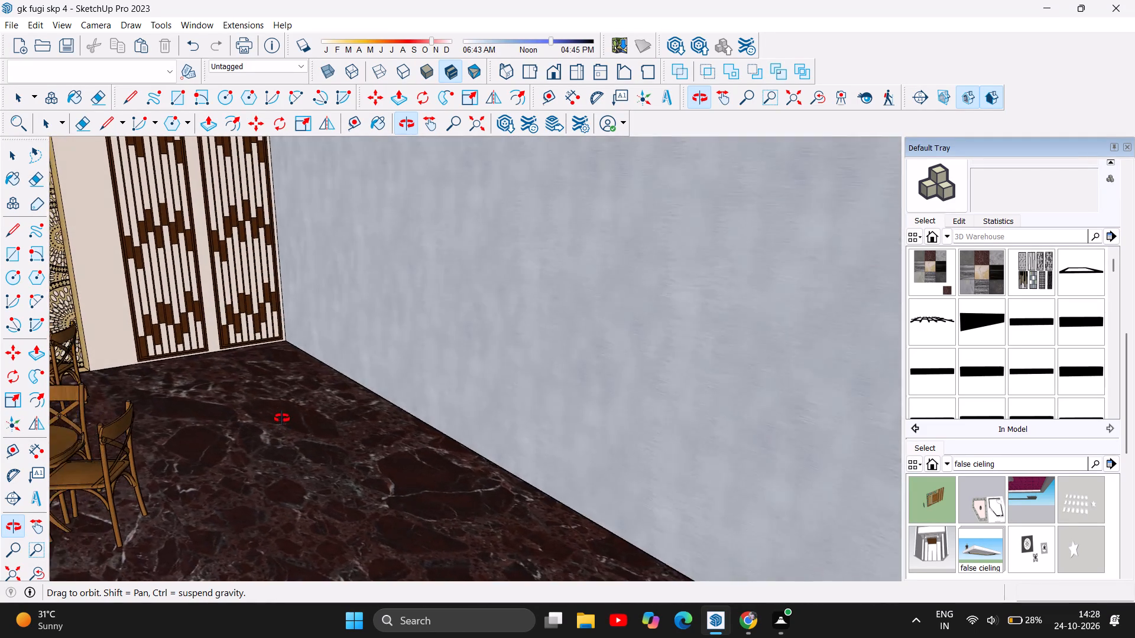
drag(282, 418, 299, 401)
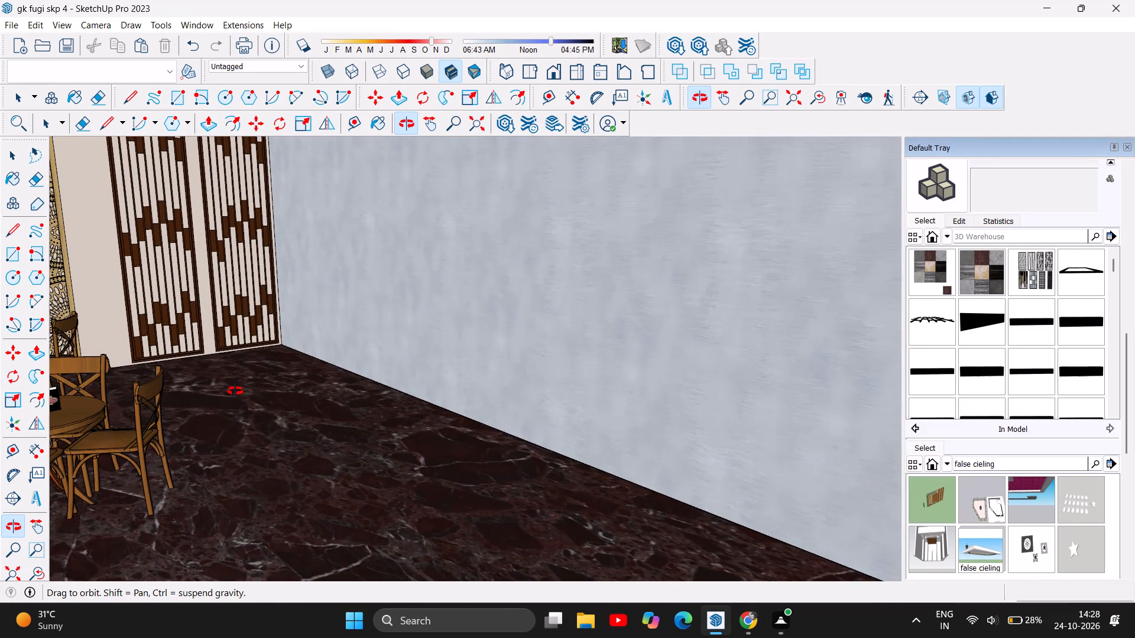
scroll(235, 391, down, 7)
drag(250, 419, 258, 414)
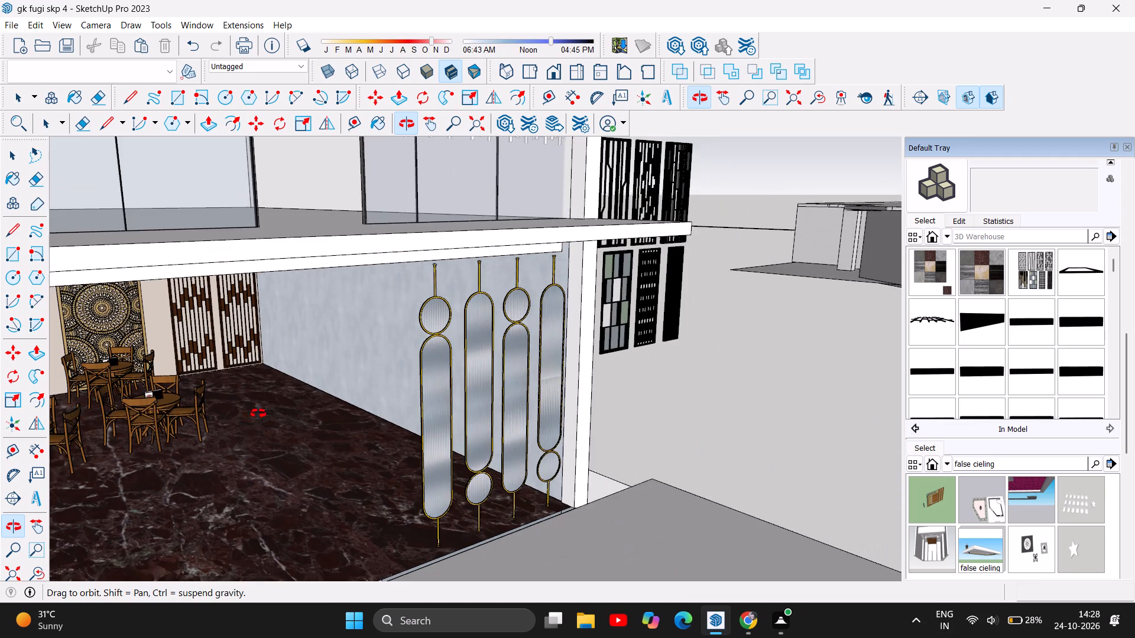
drag(258, 414, 284, 408)
scroll(293, 408, up, 3)
drag(309, 418, 327, 440)
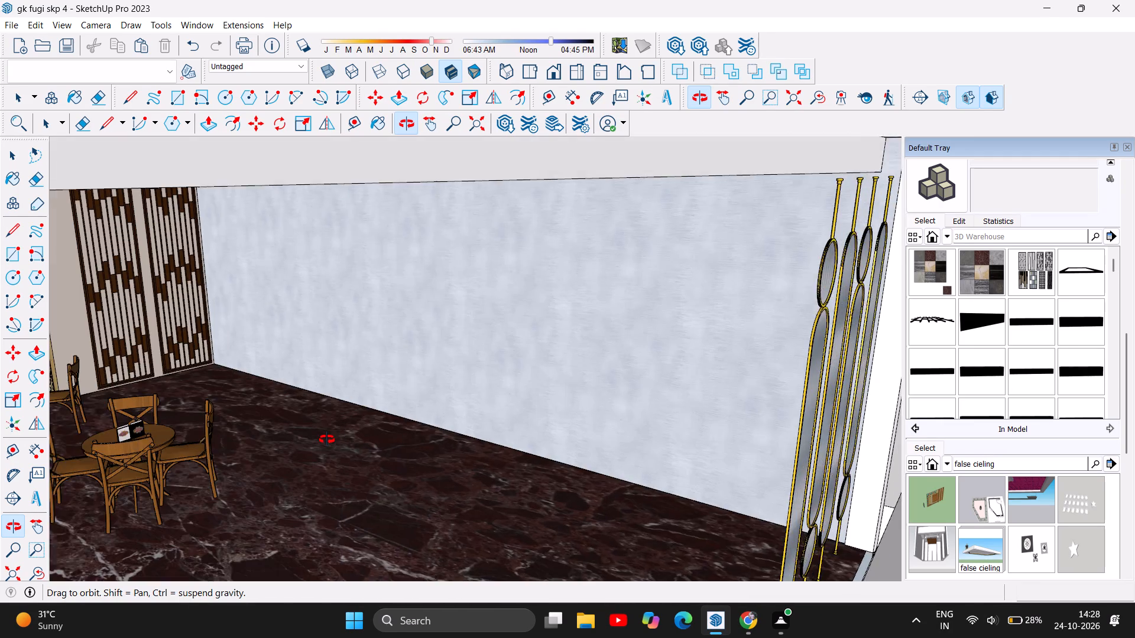
drag(327, 440, 319, 440)
drag(269, 424, 251, 397)
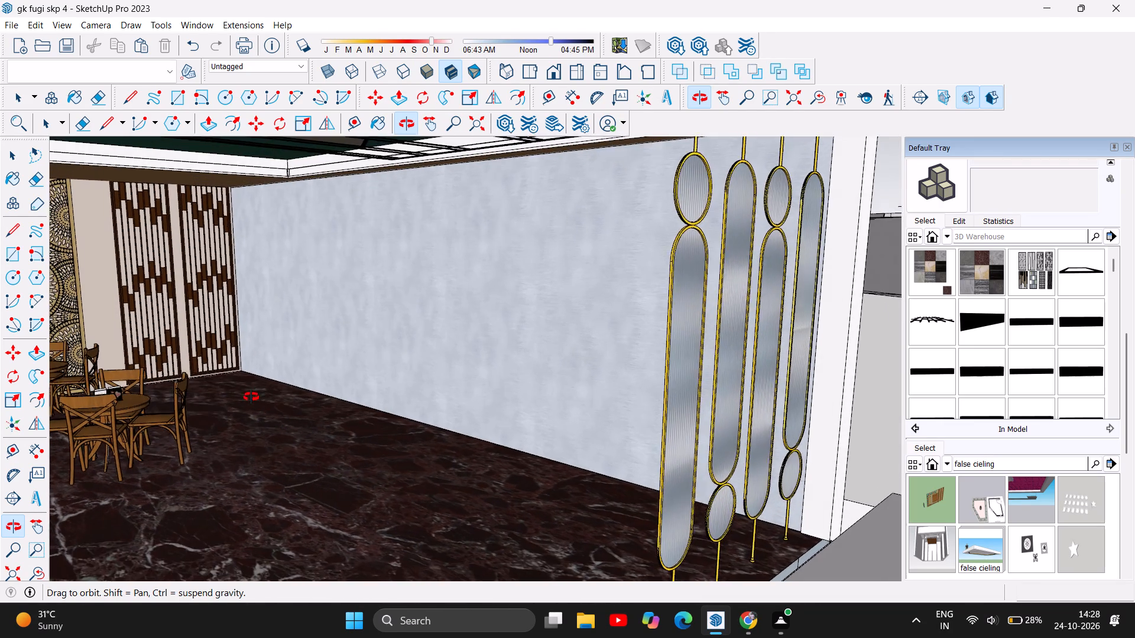
drag(251, 397, 163, 394)
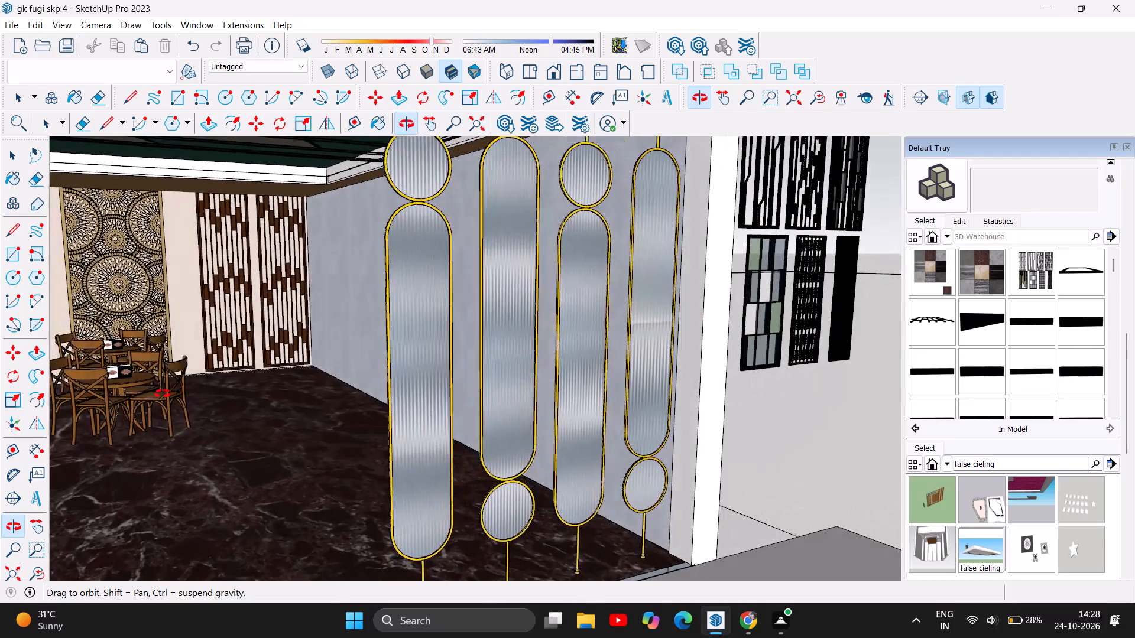
drag(163, 394, 139, 405)
Examine the café room from outside, along with the whole building and the loose models placed around it.
scroll(222, 362, down, 4)
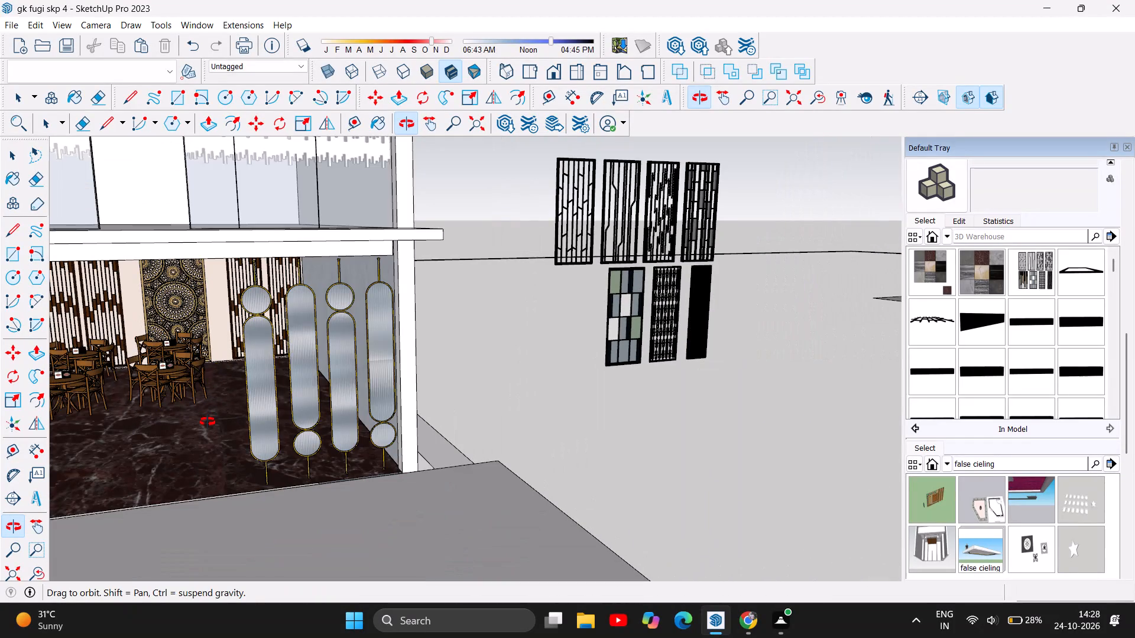
drag(207, 422, 187, 414)
scroll(413, 376, down, 4)
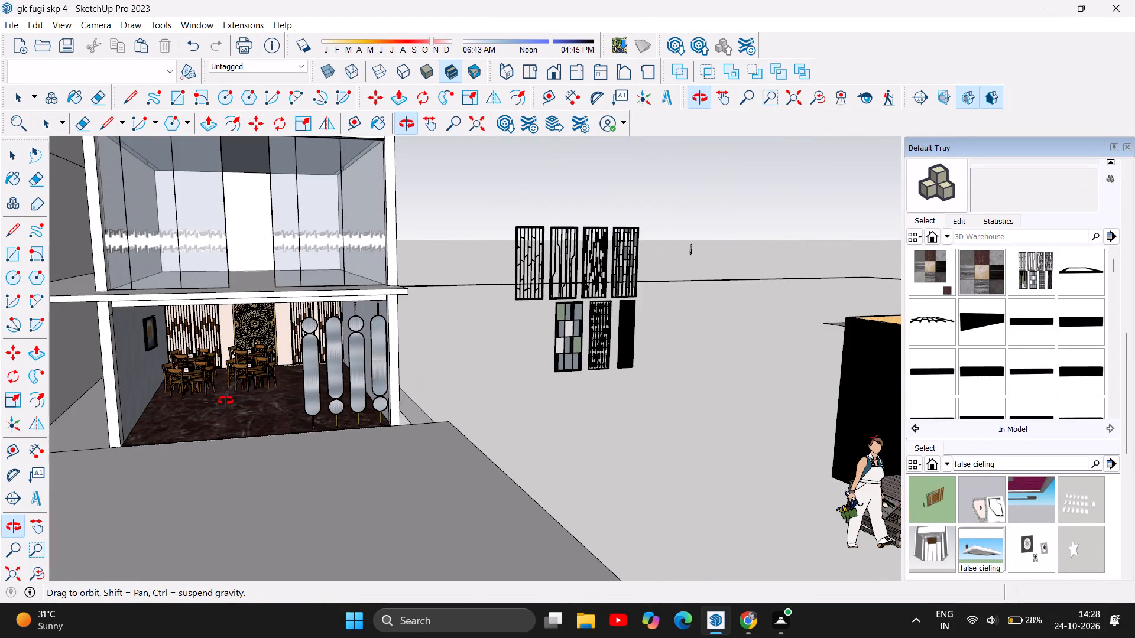
scroll(226, 401, down, 3)
drag(213, 429, 183, 396)
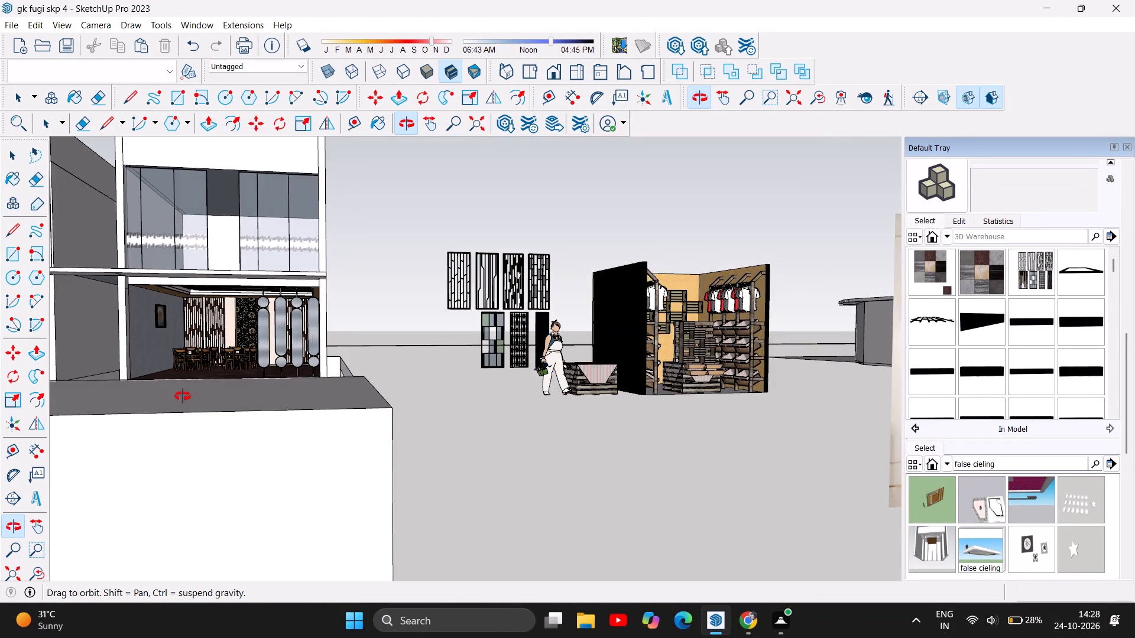
drag(183, 396, 183, 424)
scroll(212, 377, up, 4)
drag(248, 324, 289, 341)
scroll(290, 341, down, 6)
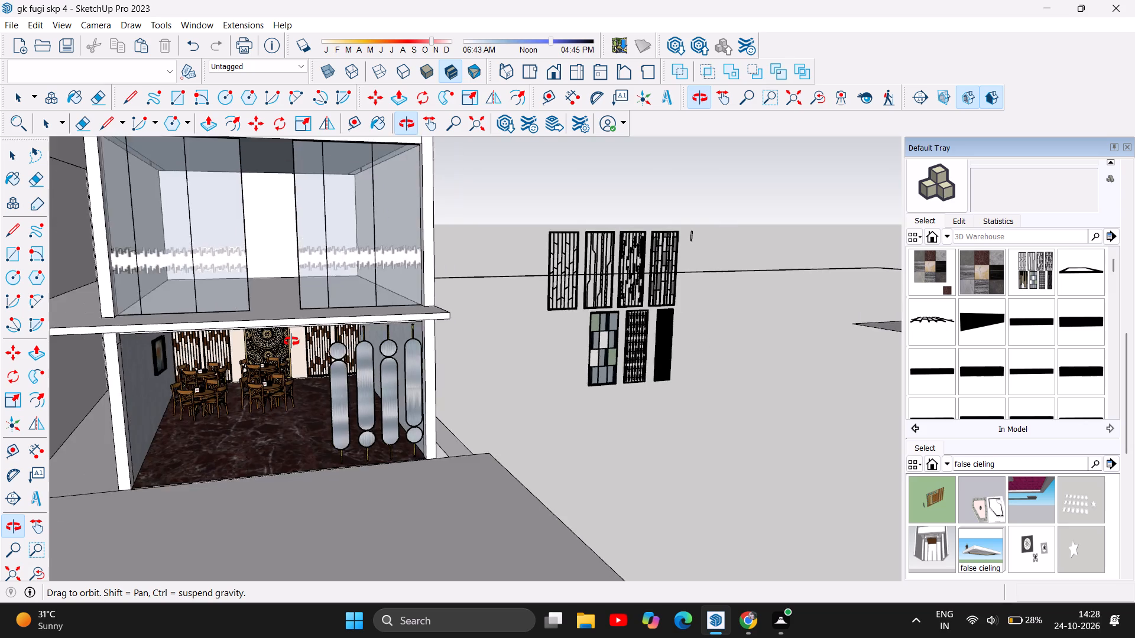
scroll(307, 376, down, 5)
drag(455, 445, 330, 413)
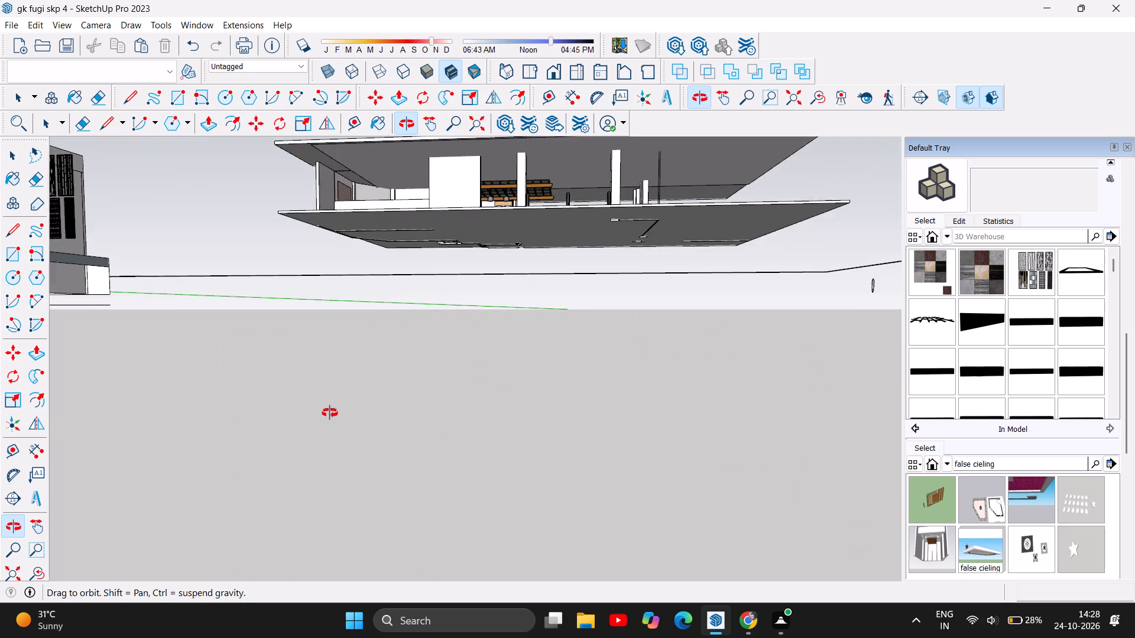
drag(330, 413, 421, 442)
scroll(586, 294, down, 3)
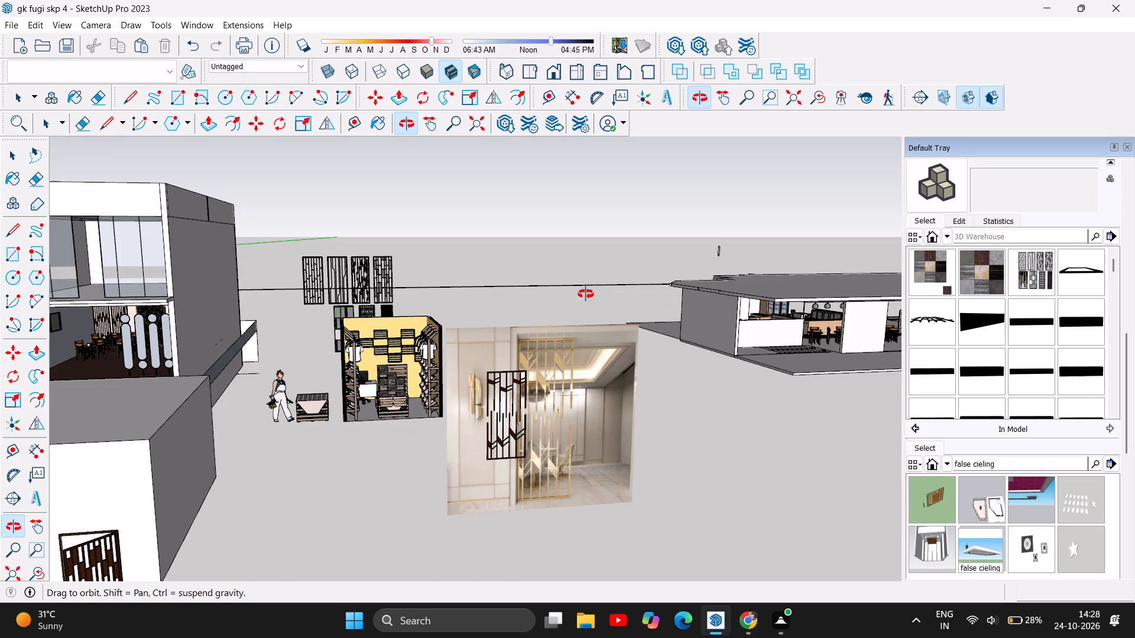
scroll(586, 294, down, 7)
scroll(448, 337, up, 5)
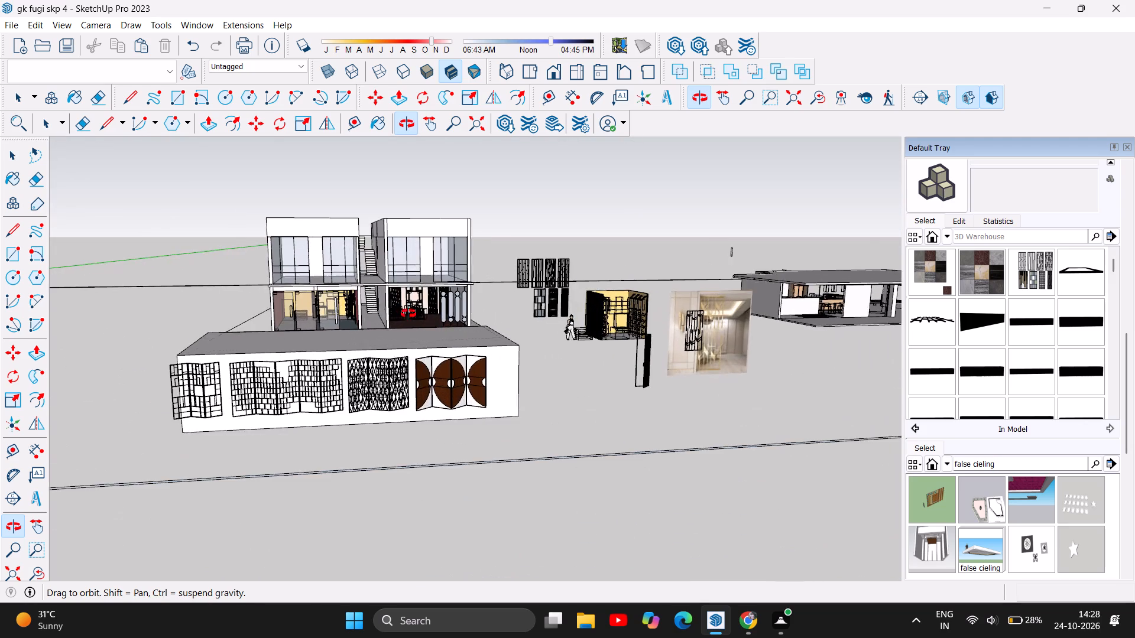
scroll(404, 313, up, 7)
Undo the last change to the model and look back at the café room.
key(ctrl+z)
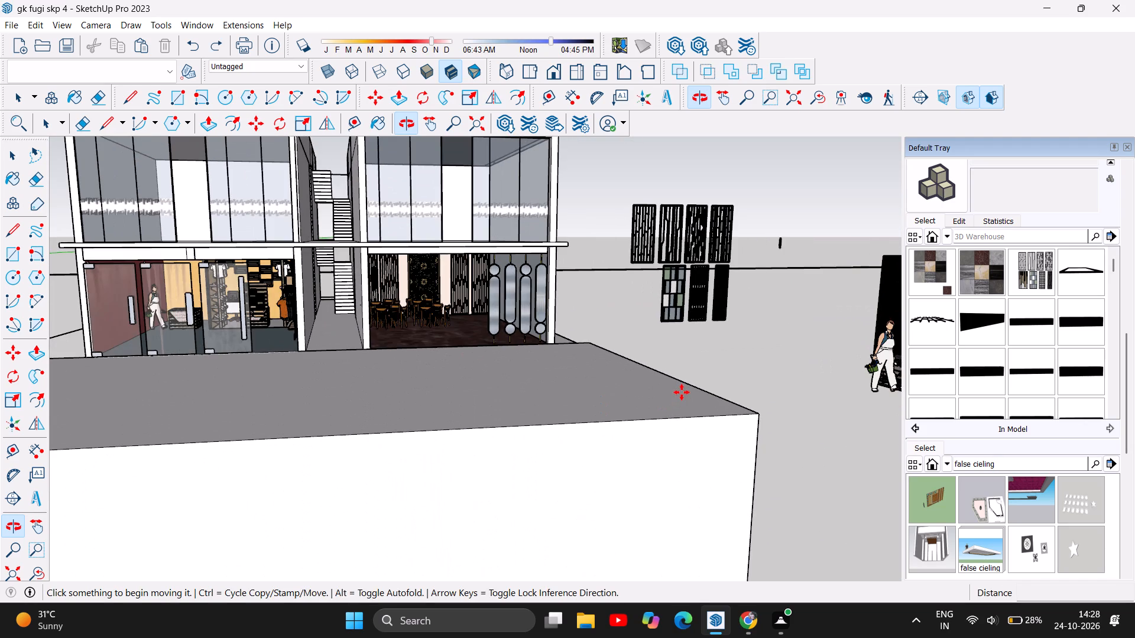
scroll(588, 294, up, 5)
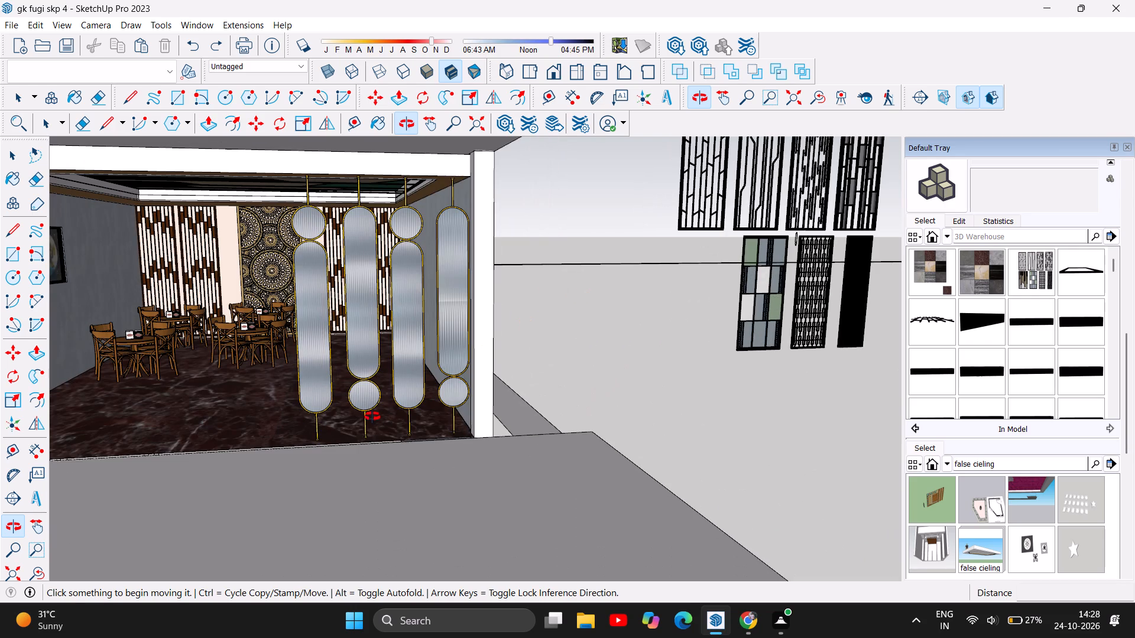
Undo the last three changes made to the model.
key(ctrl+z)
key(ctrl+z)
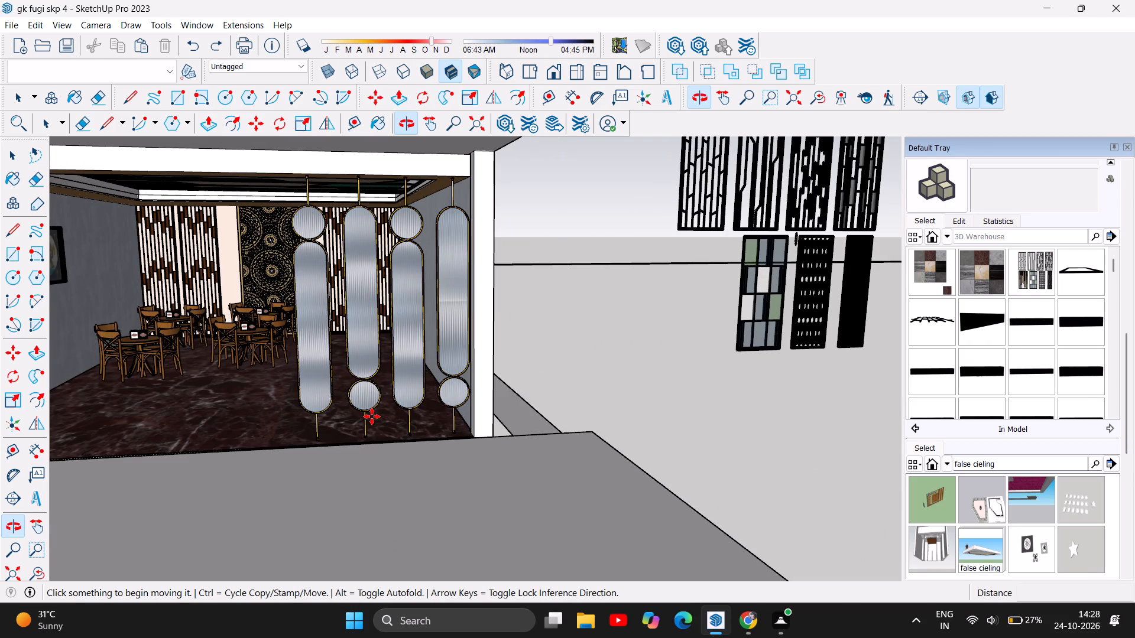
key(ctrl+z)
Examine the café room from outside past the hanging panels, along with the side wall and the whole building.
drag(602, 430, 501, 445)
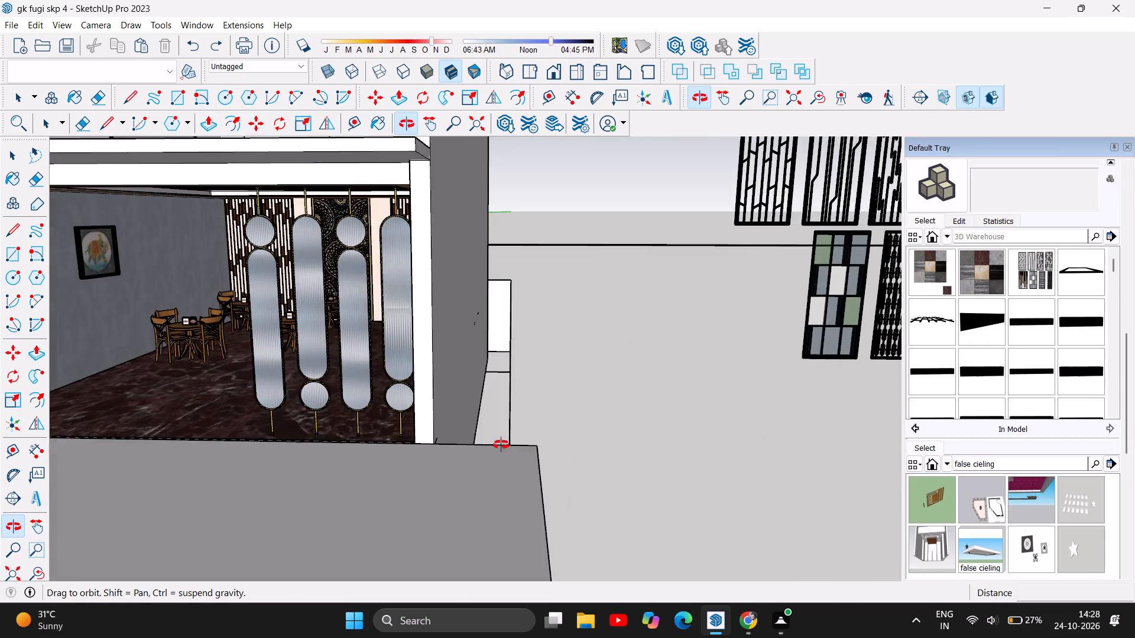
drag(501, 445, 213, 360)
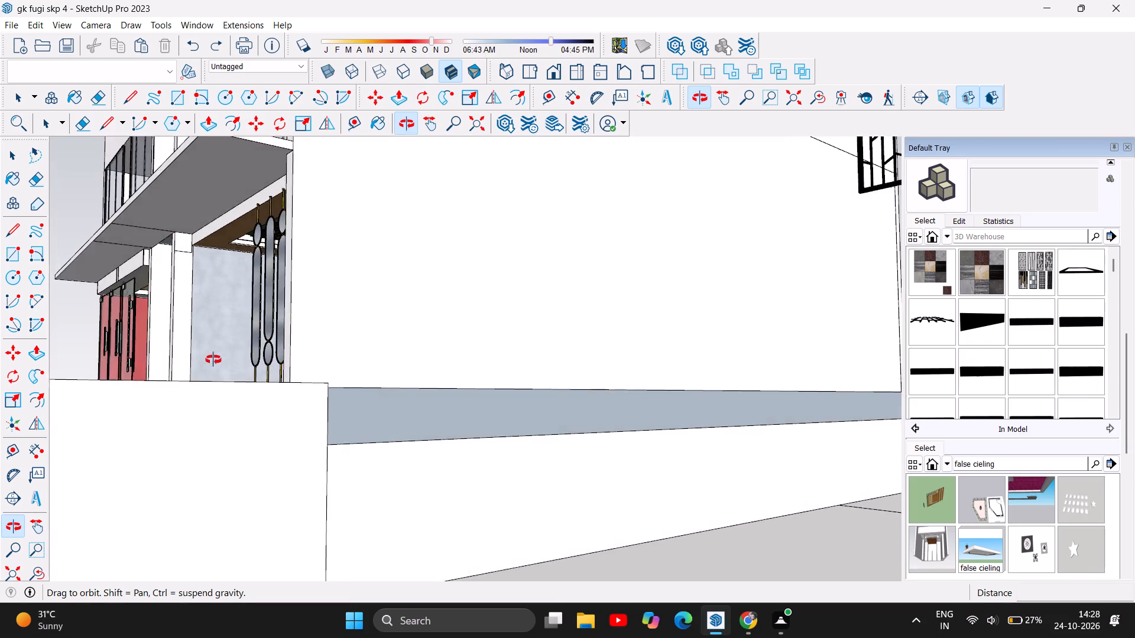
drag(213, 360, 197, 423)
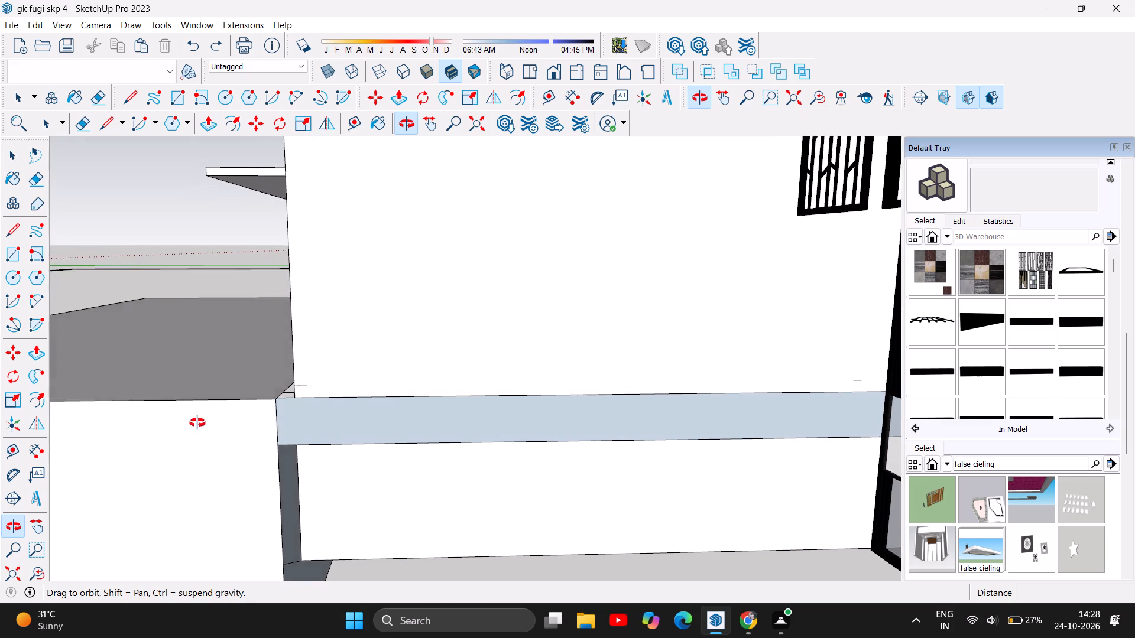
drag(197, 423, 664, 416)
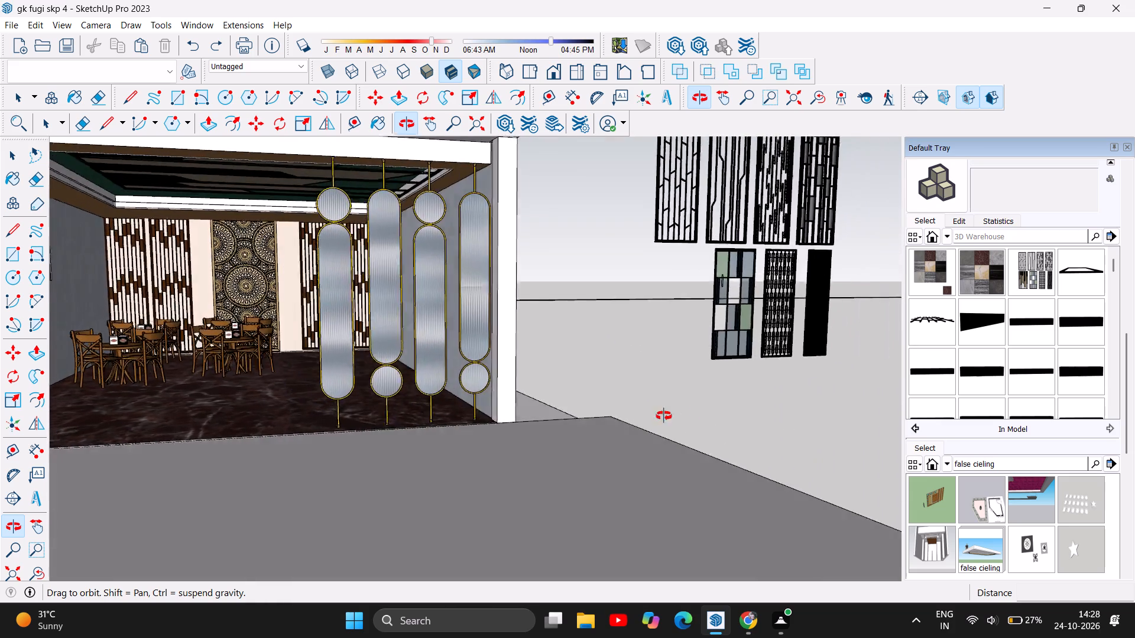
drag(664, 416, 699, 414)
scroll(316, 428, down, 6)
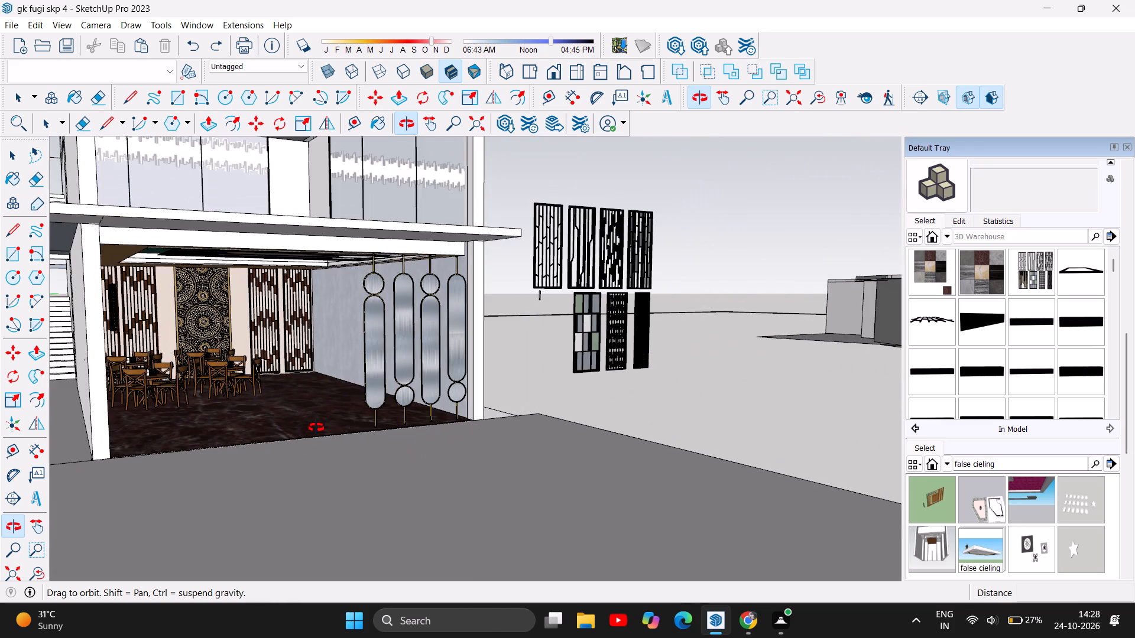
scroll(262, 411, down, 13)
scroll(262, 411, down, 13)
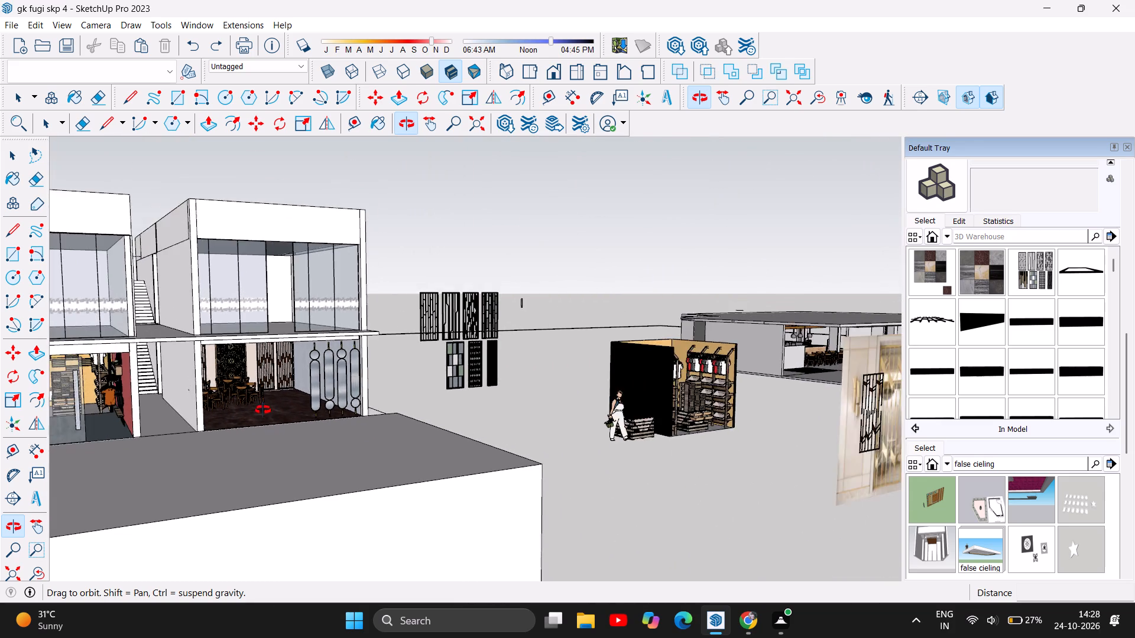
scroll(263, 410, down, 2)
Draw a sliver-thin rectangle about 64' 6" by 1/16" along the inner long edge of the building's open underside.
drag(395, 461, 2, 415)
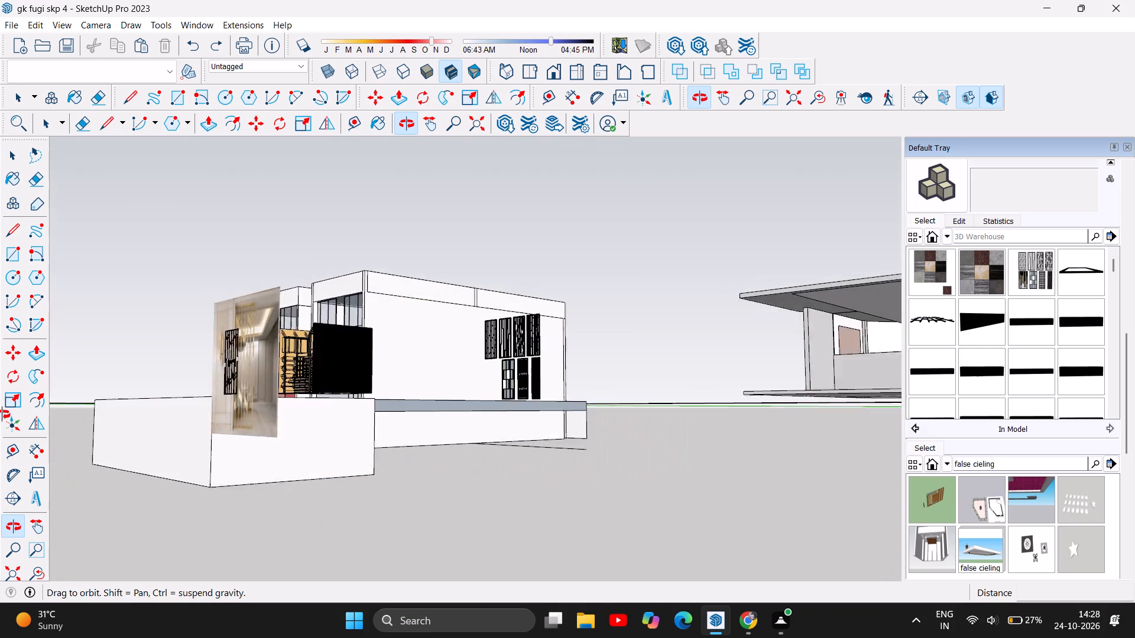
drag(2, 415, 0, 398)
drag(551, 420, 323, 369)
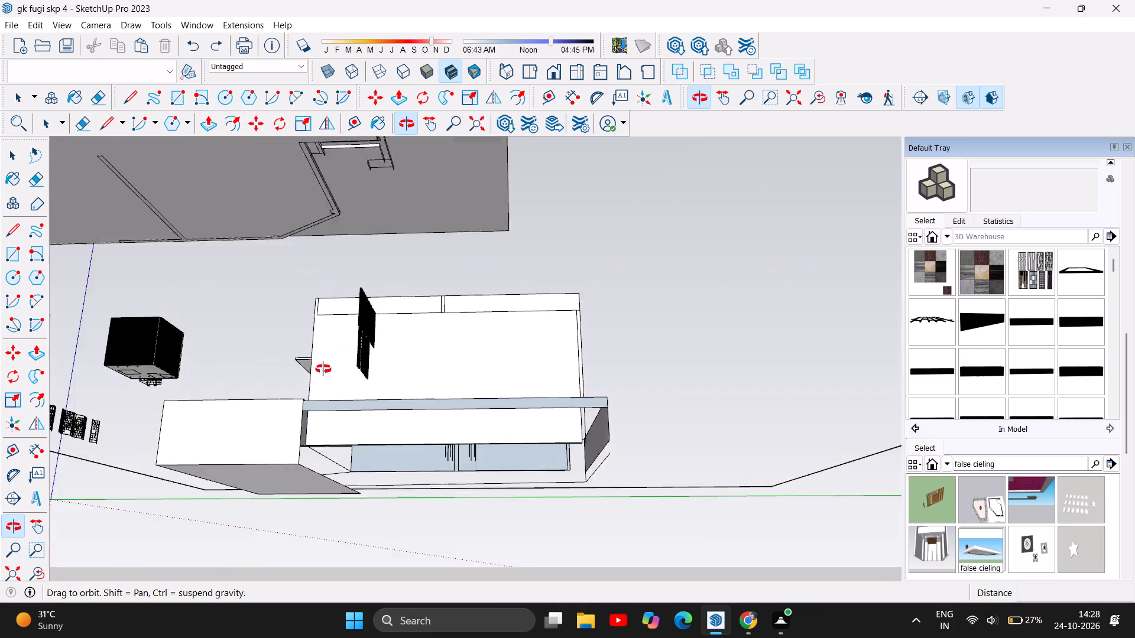
drag(323, 369, 282, 225)
scroll(565, 447, up, 5)
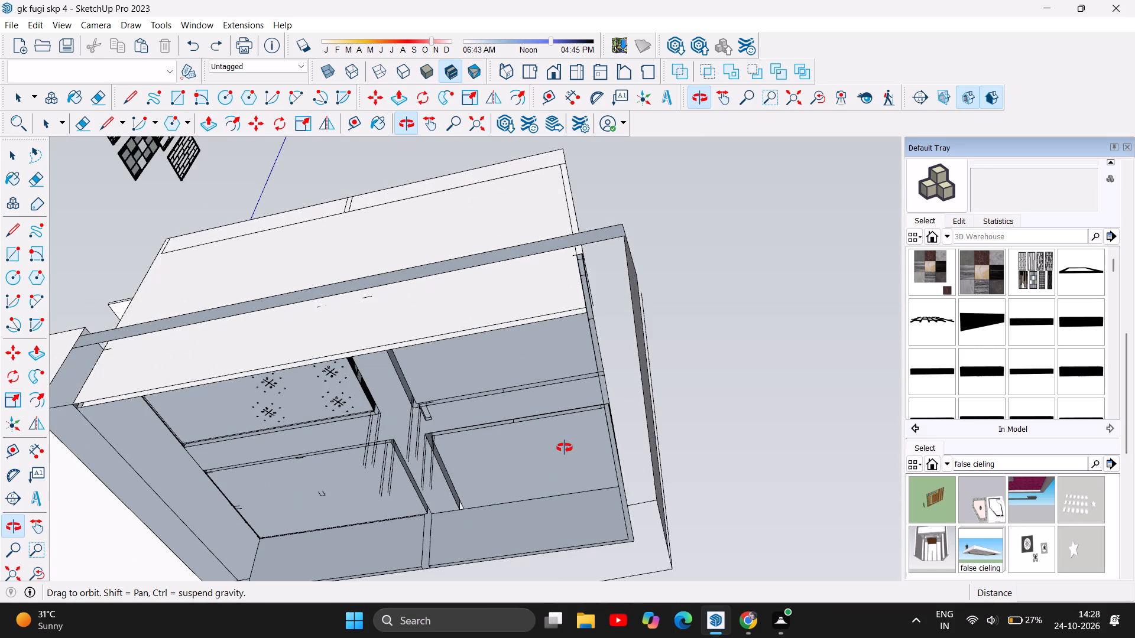
scroll(557, 451, up, 2)
drag(466, 435, 480, 231)
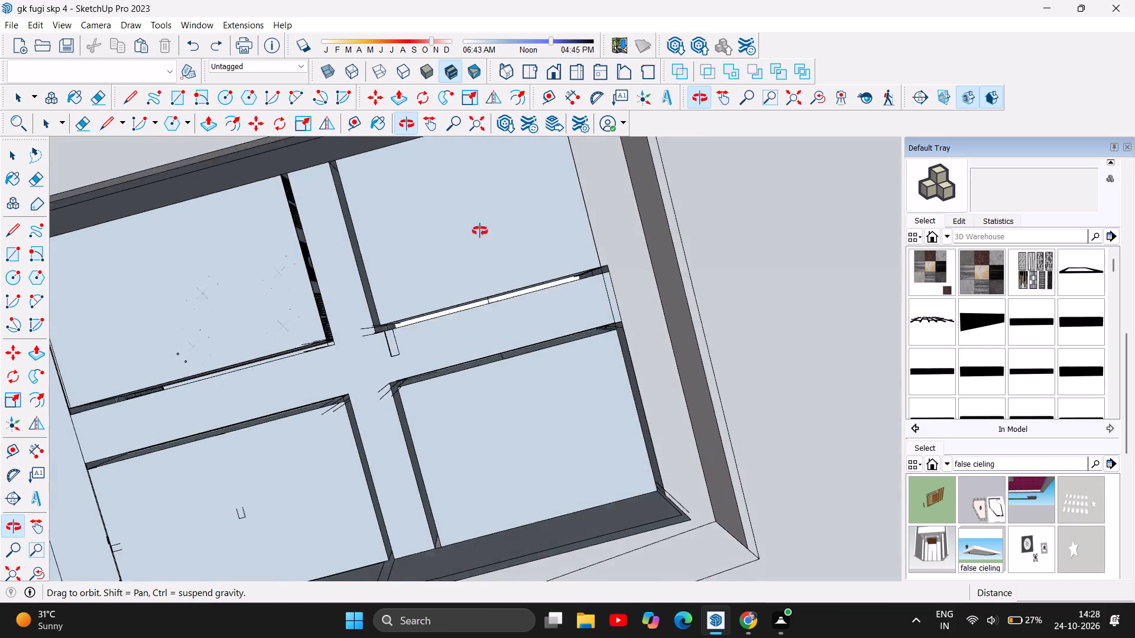
drag(480, 231, 605, 276)
scroll(603, 279, down, 3)
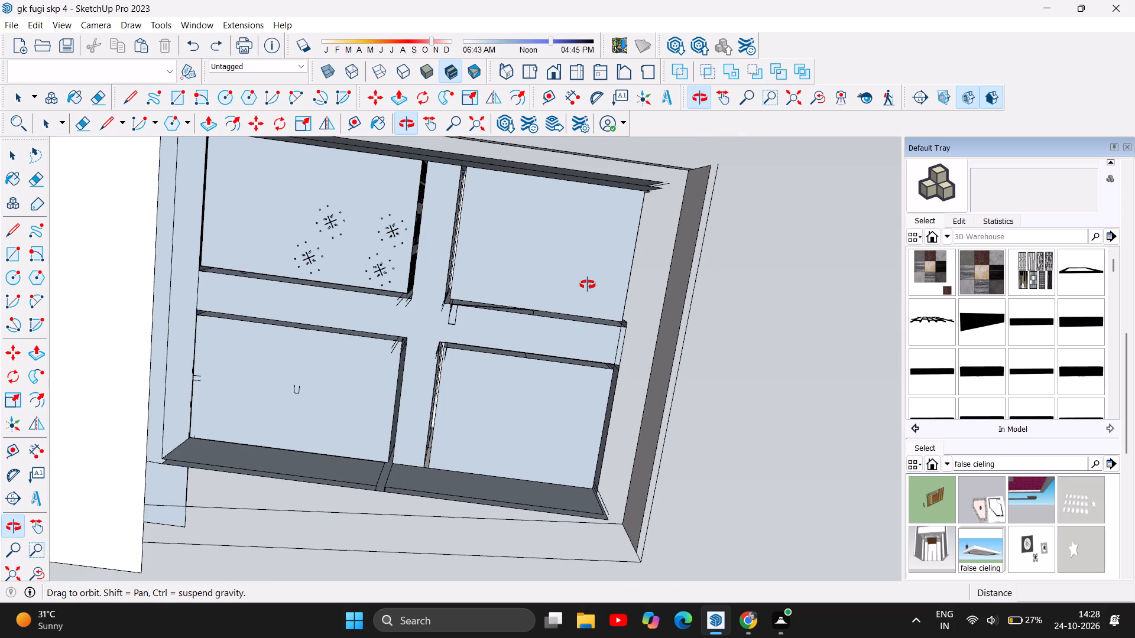
scroll(531, 275, up, 1)
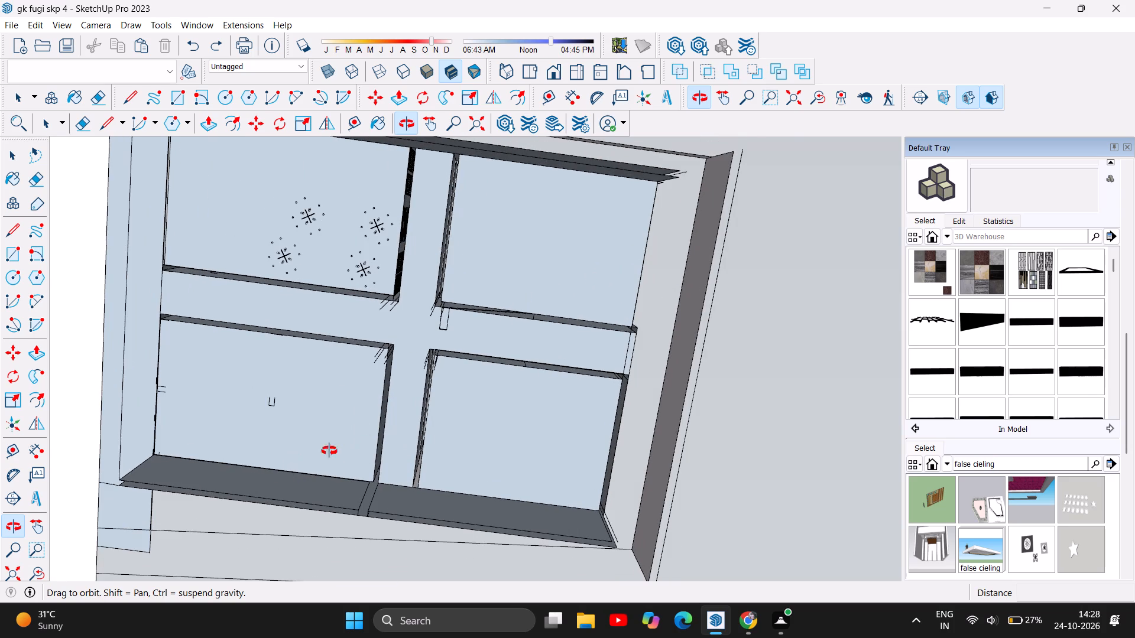
scroll(275, 489, up, 1)
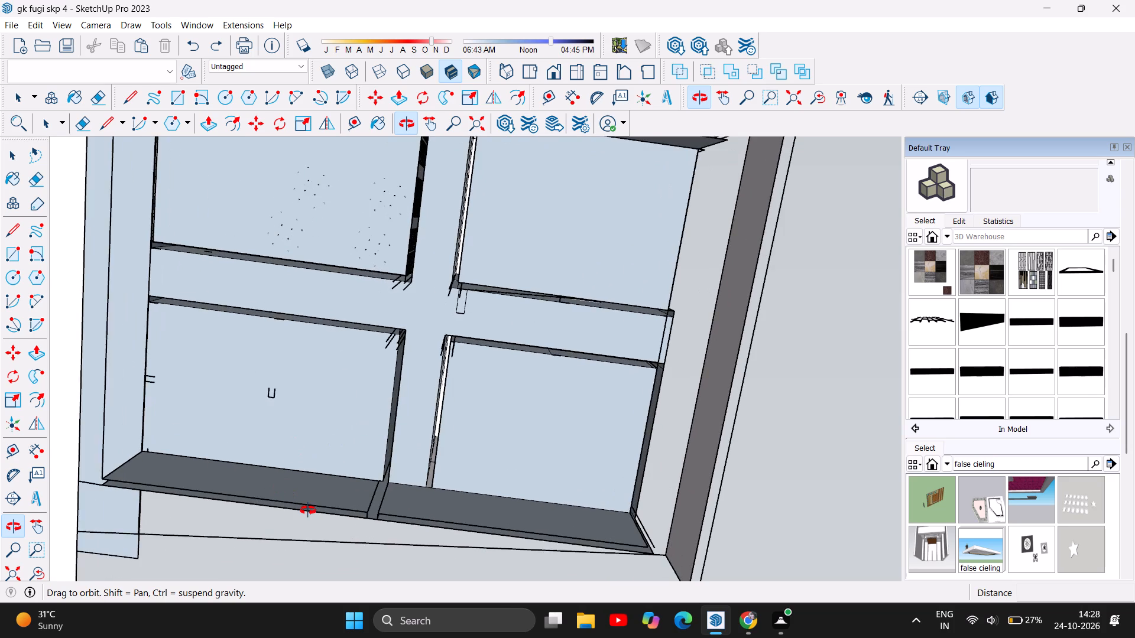
scroll(308, 510, down, 2)
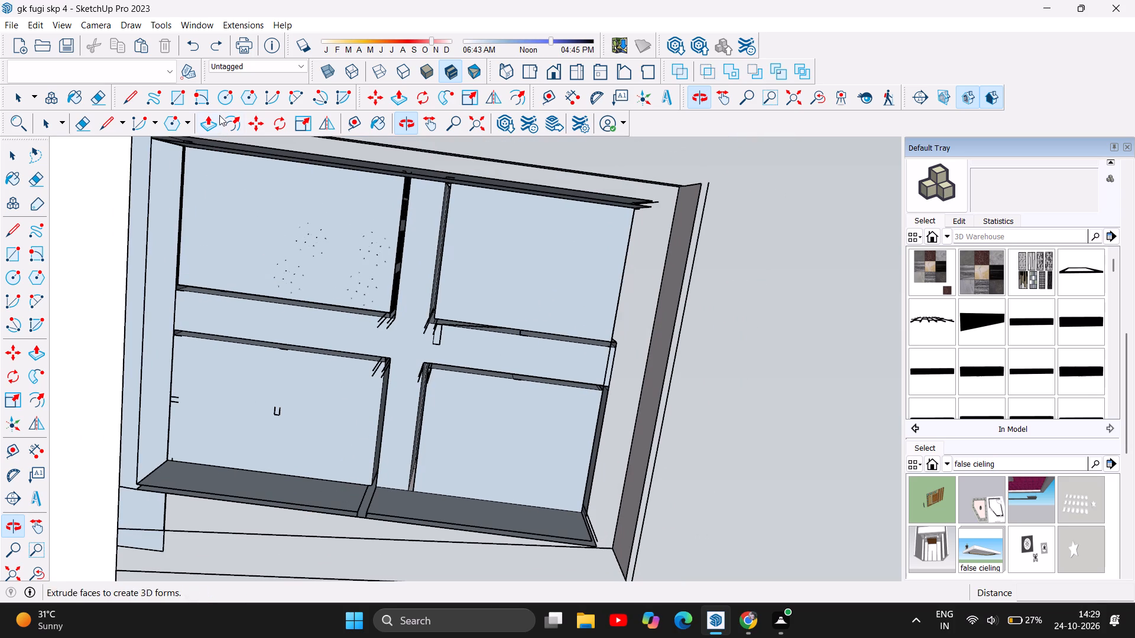
click(183, 97)
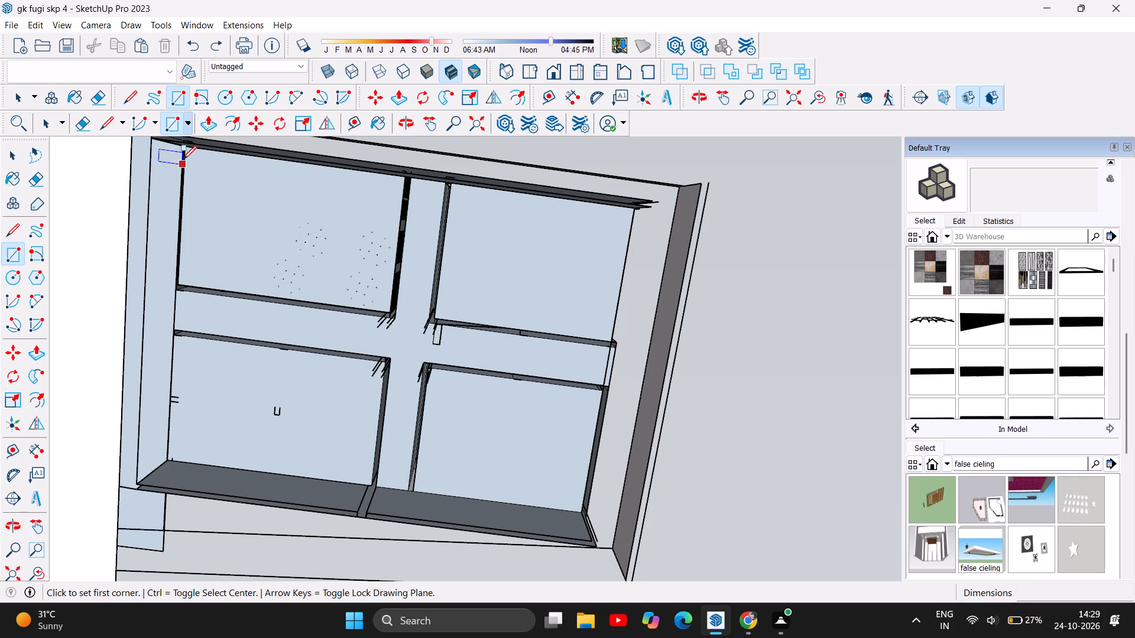
click(181, 149)
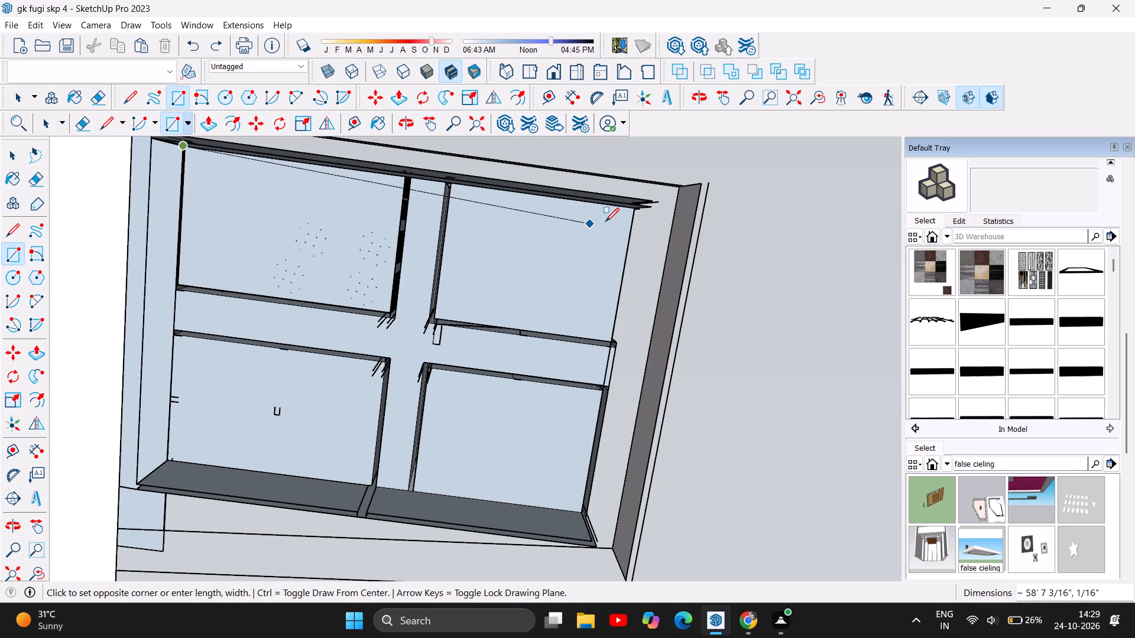
click(637, 211)
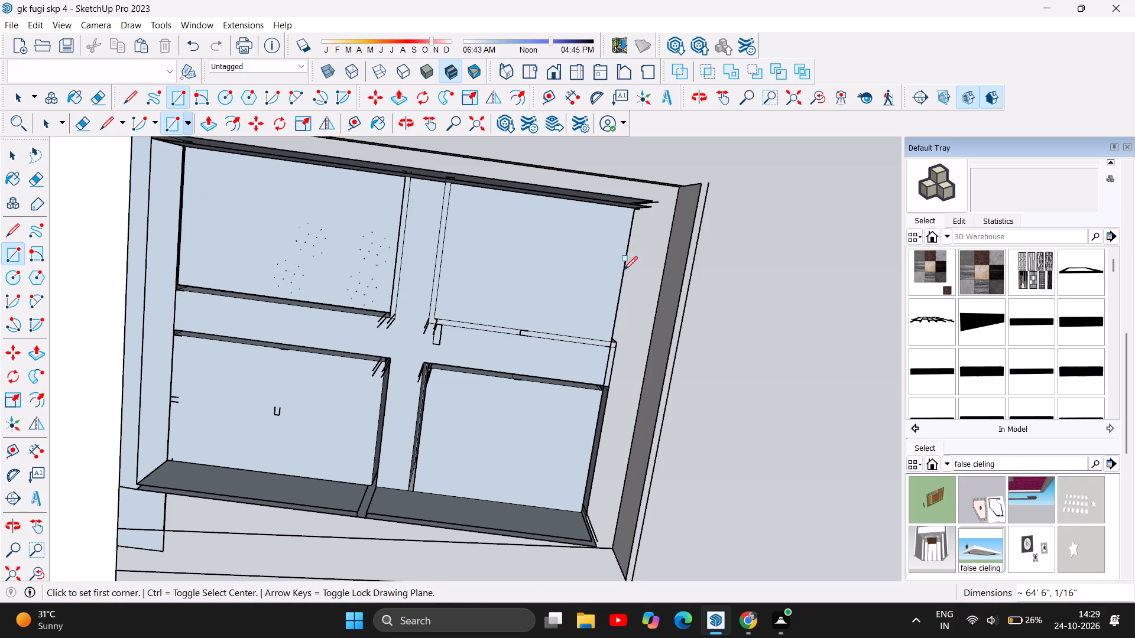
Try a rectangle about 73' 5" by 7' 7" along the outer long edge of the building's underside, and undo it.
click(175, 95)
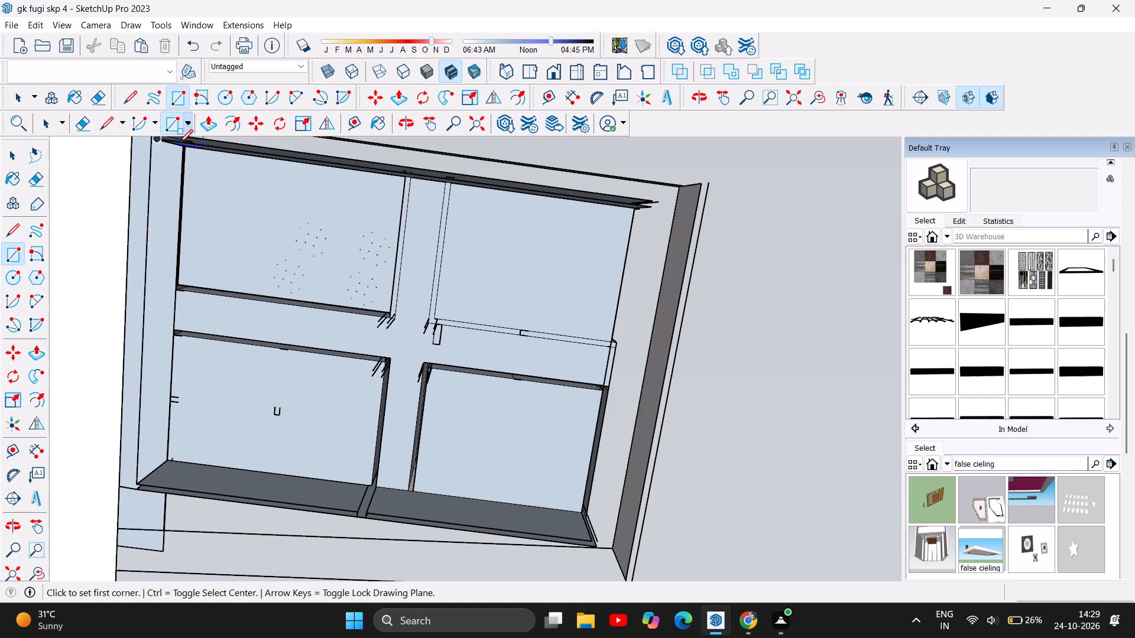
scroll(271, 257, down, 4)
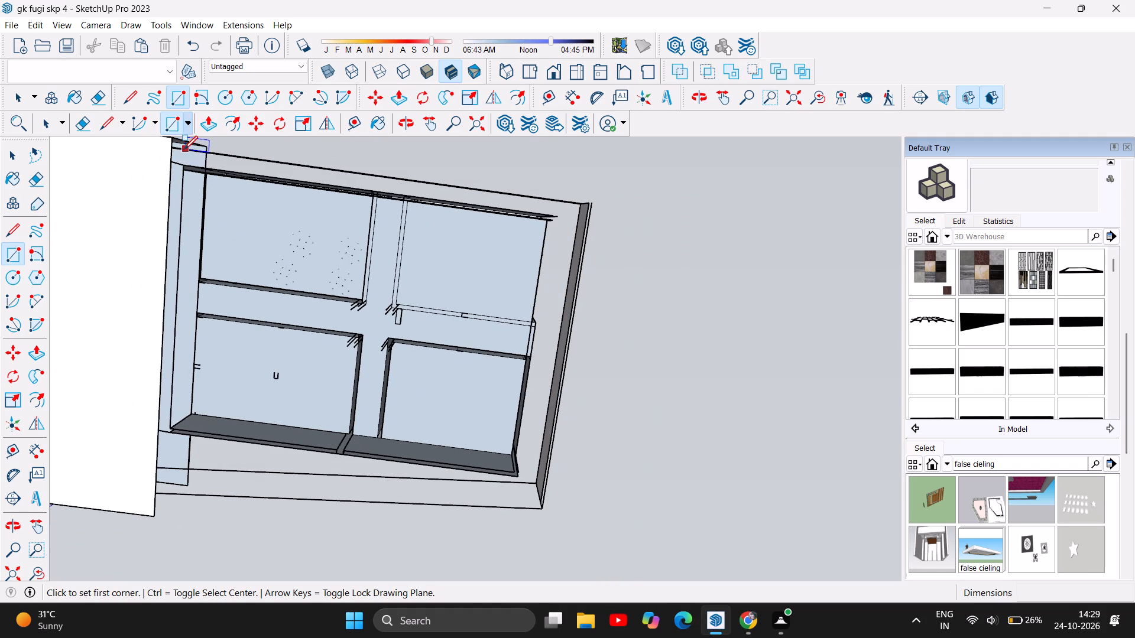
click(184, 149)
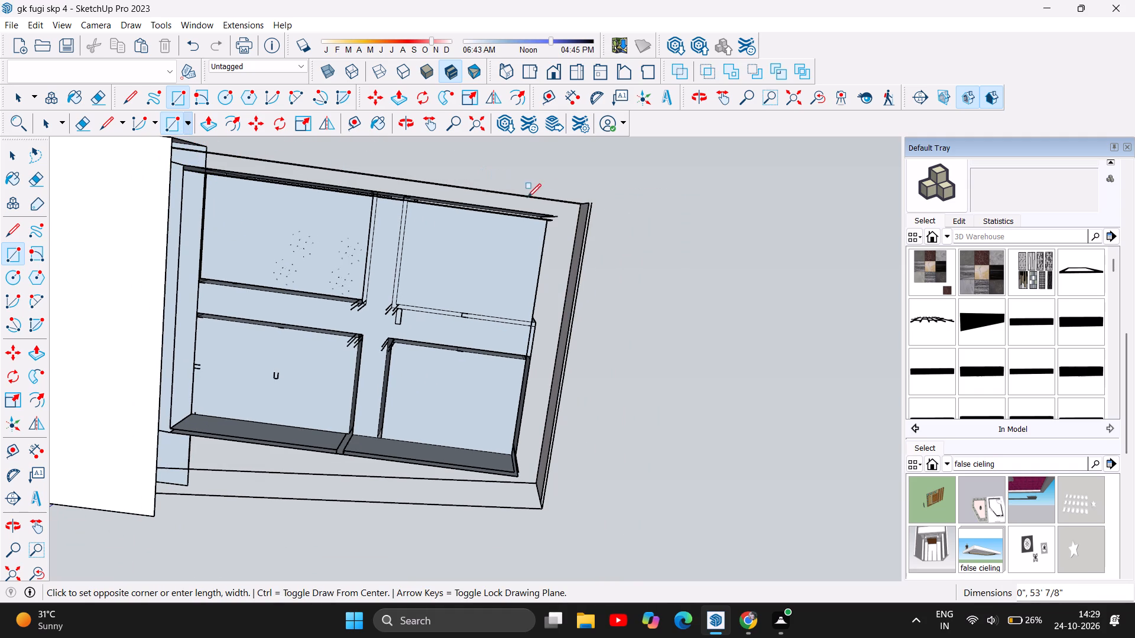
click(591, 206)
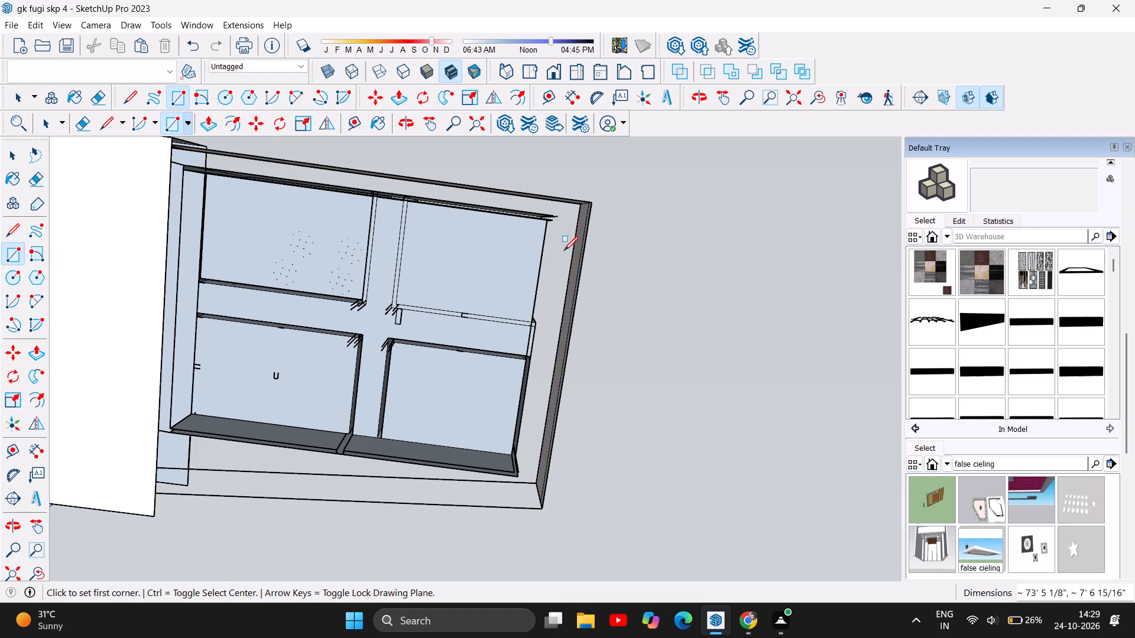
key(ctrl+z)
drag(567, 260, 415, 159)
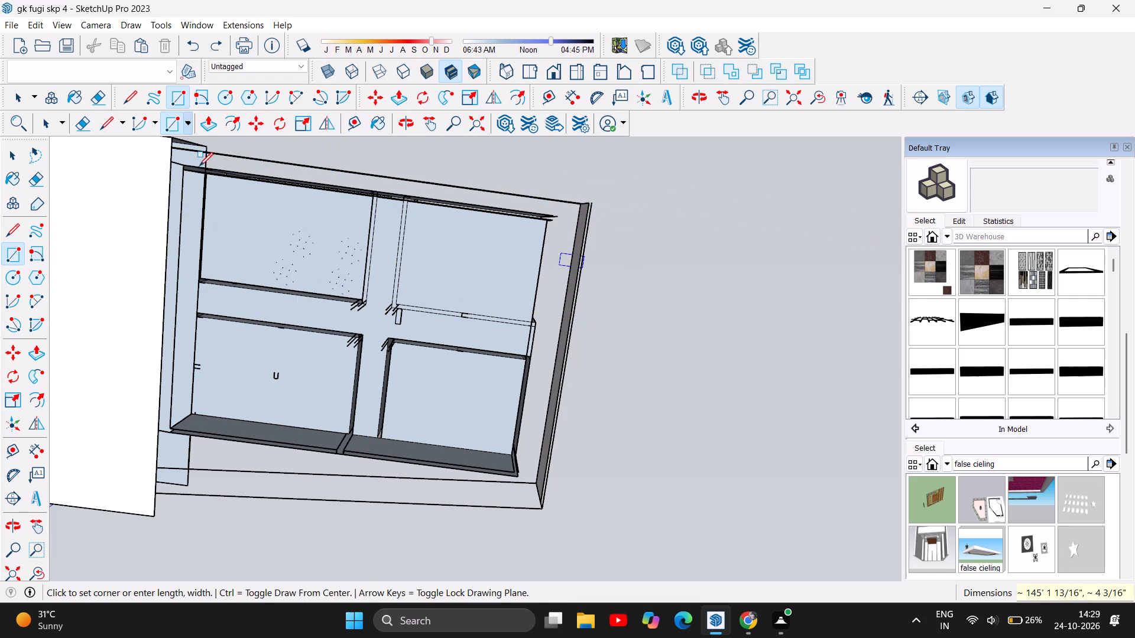
Draw a rectangle about 56' by 70' 3 1/2" between opposite outer corners of the building's base, covering its open underside.
click(178, 103)
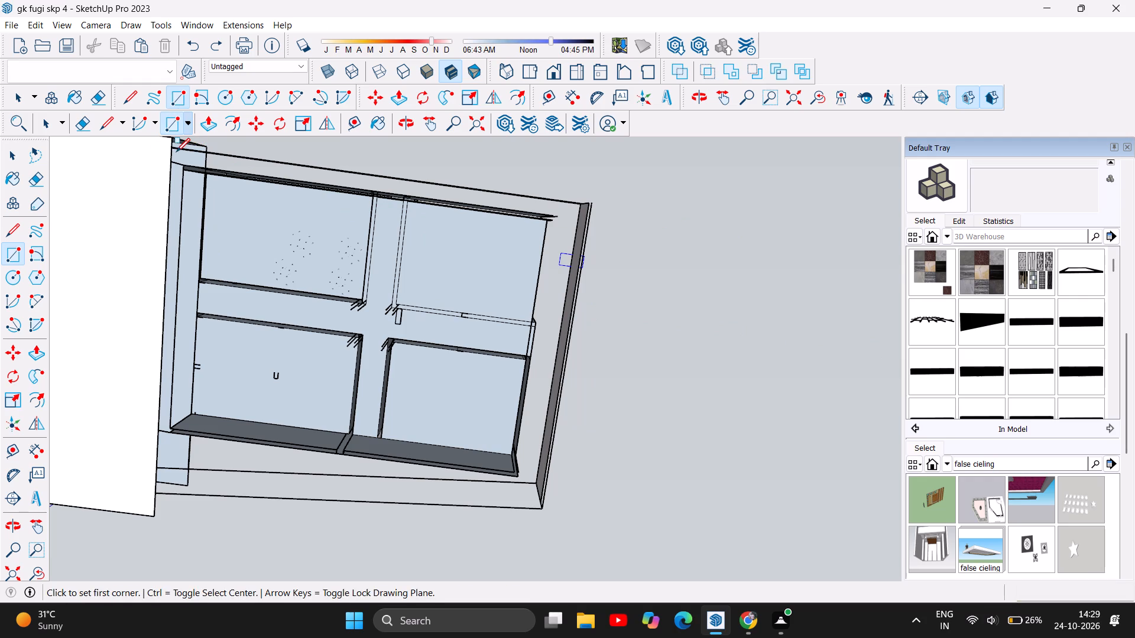
click(176, 152)
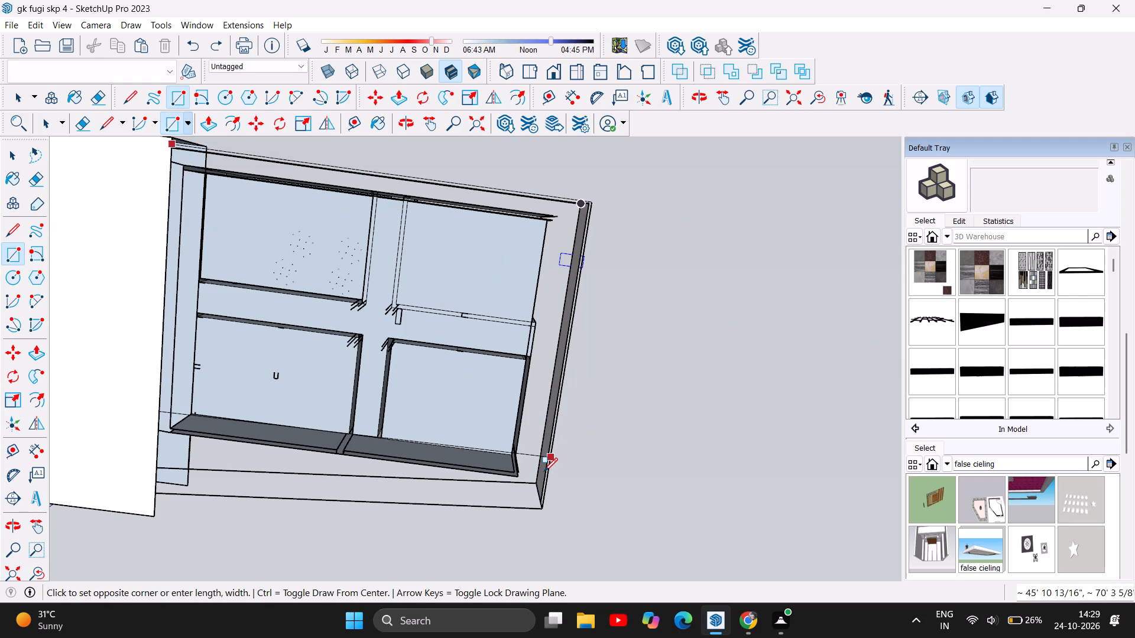
click(539, 511)
Push/Pull the new base face upward about 15' 2 5/8" to form a solid block beneath the building.
scroll(588, 528, down, 2)
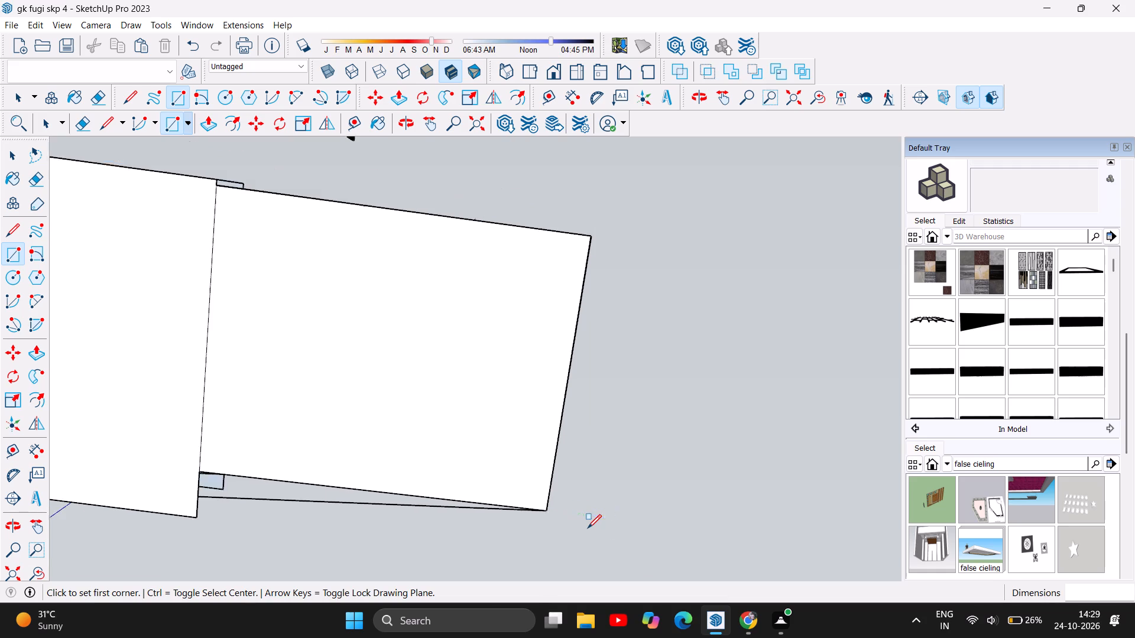
scroll(588, 528, down, 4)
scroll(347, 453, up, 2)
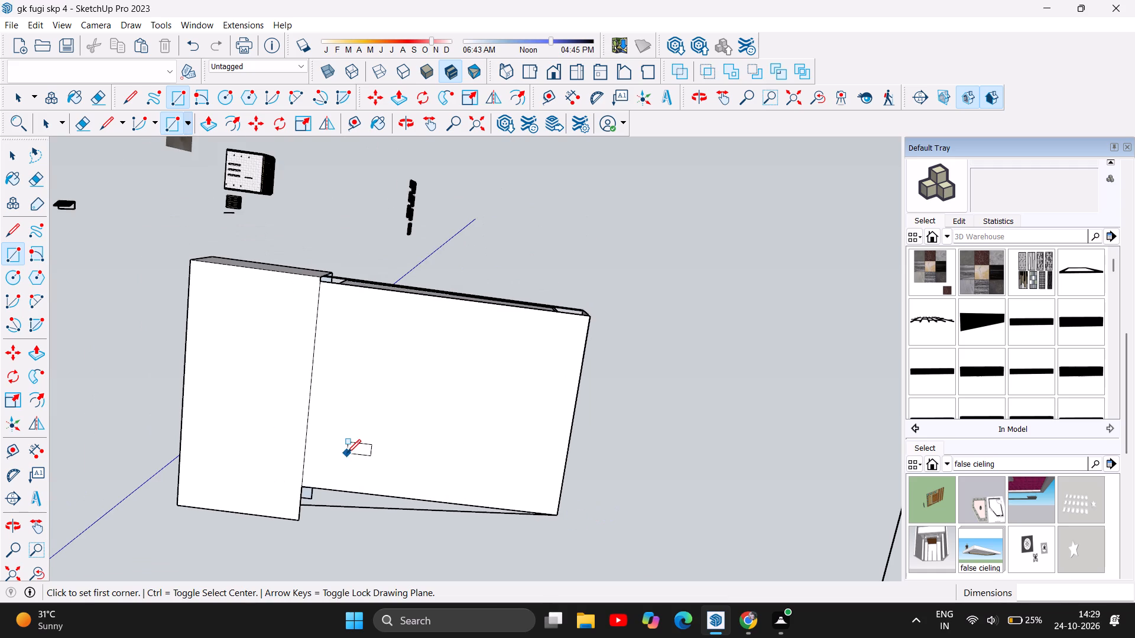
scroll(347, 453, up, 3)
click(404, 118)
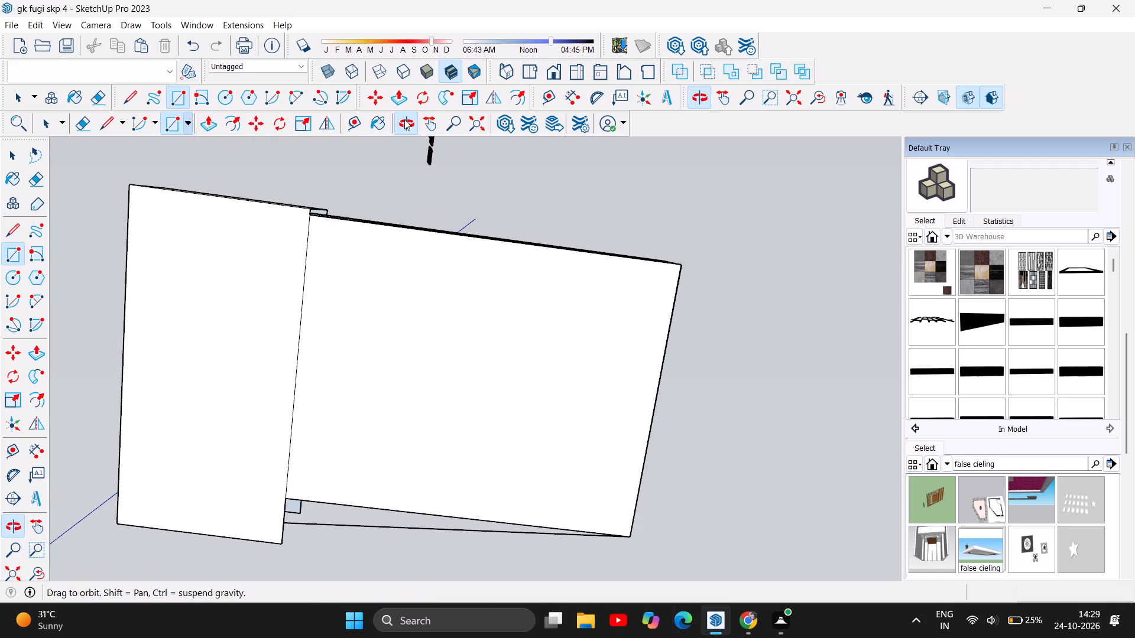
drag(371, 245, 395, 532)
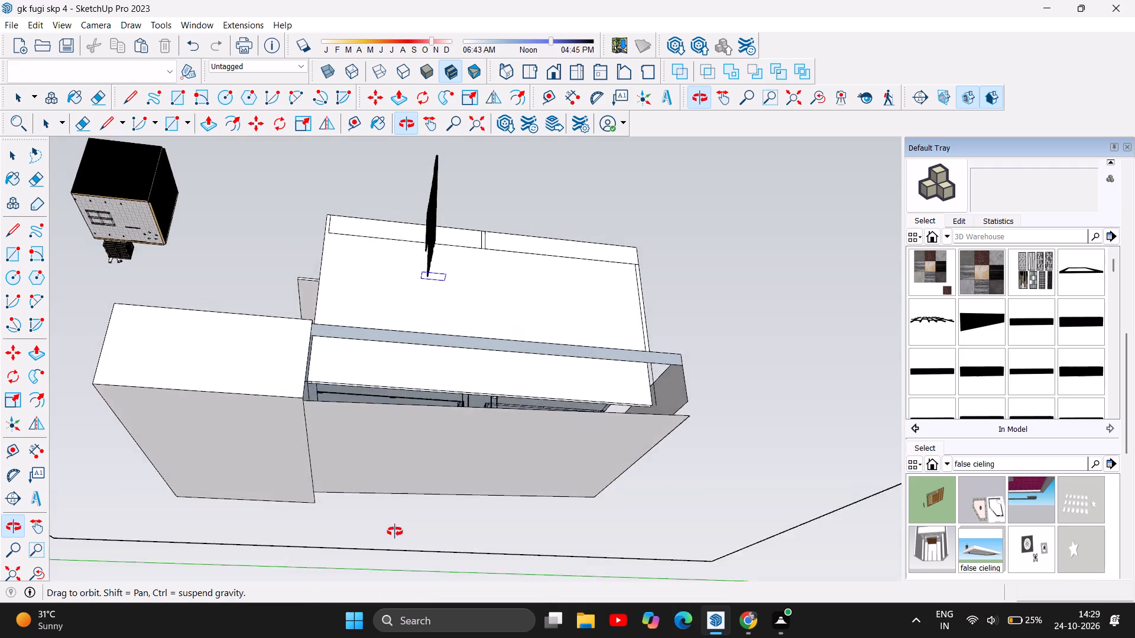
drag(395, 532, 413, 593)
drag(472, 491, 466, 536)
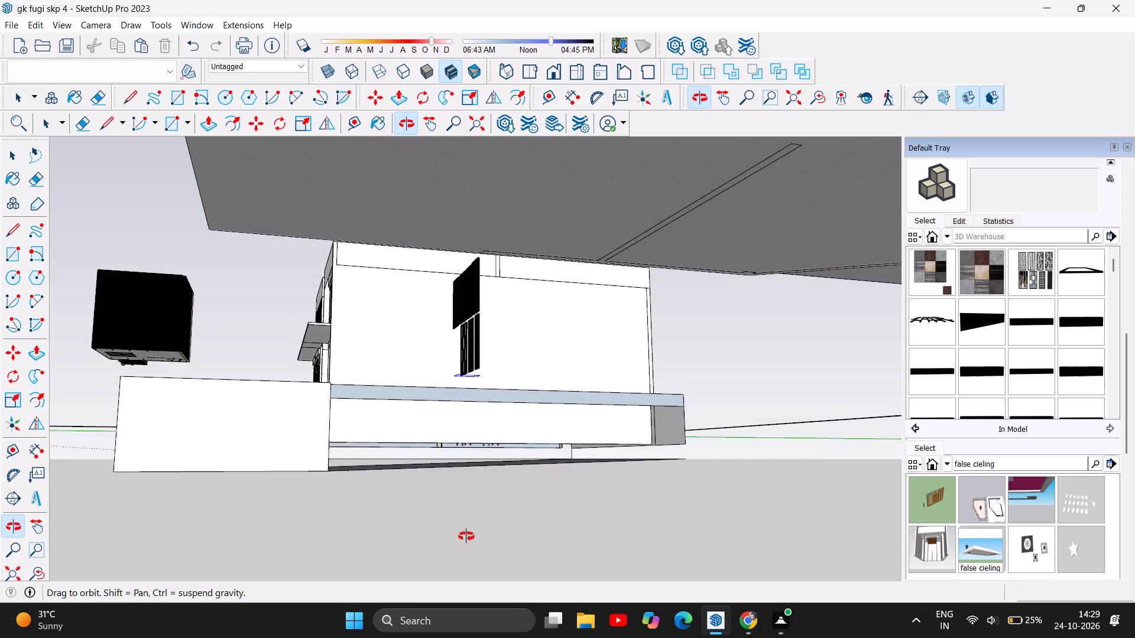
drag(466, 536, 443, 494)
drag(263, 448, 283, 465)
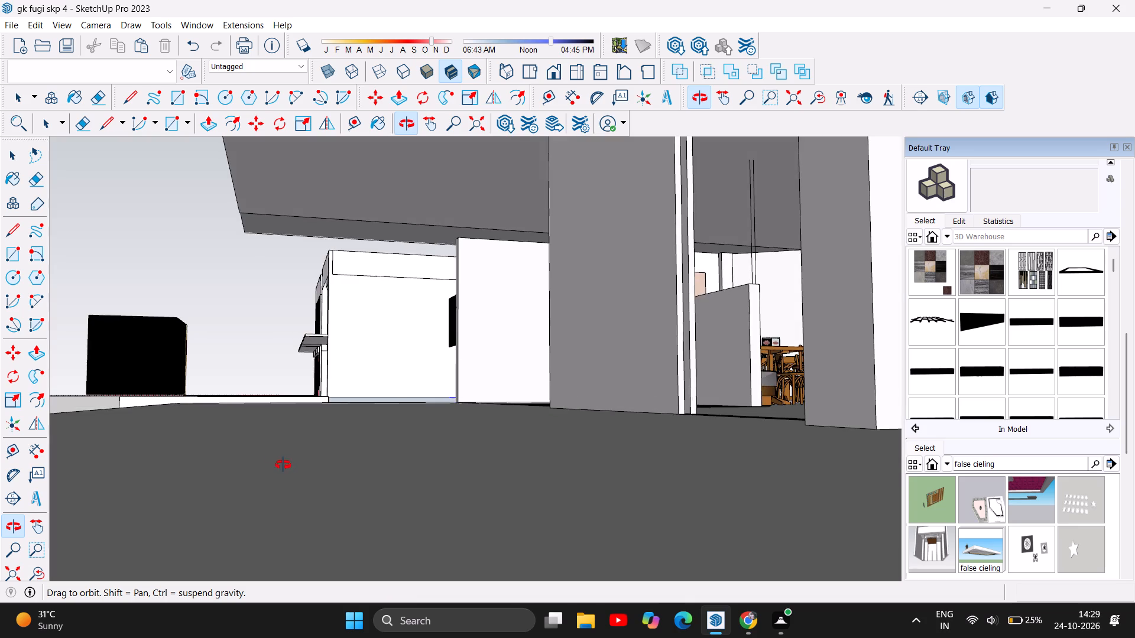
drag(283, 465, 254, 430)
scroll(491, 481, up, 1)
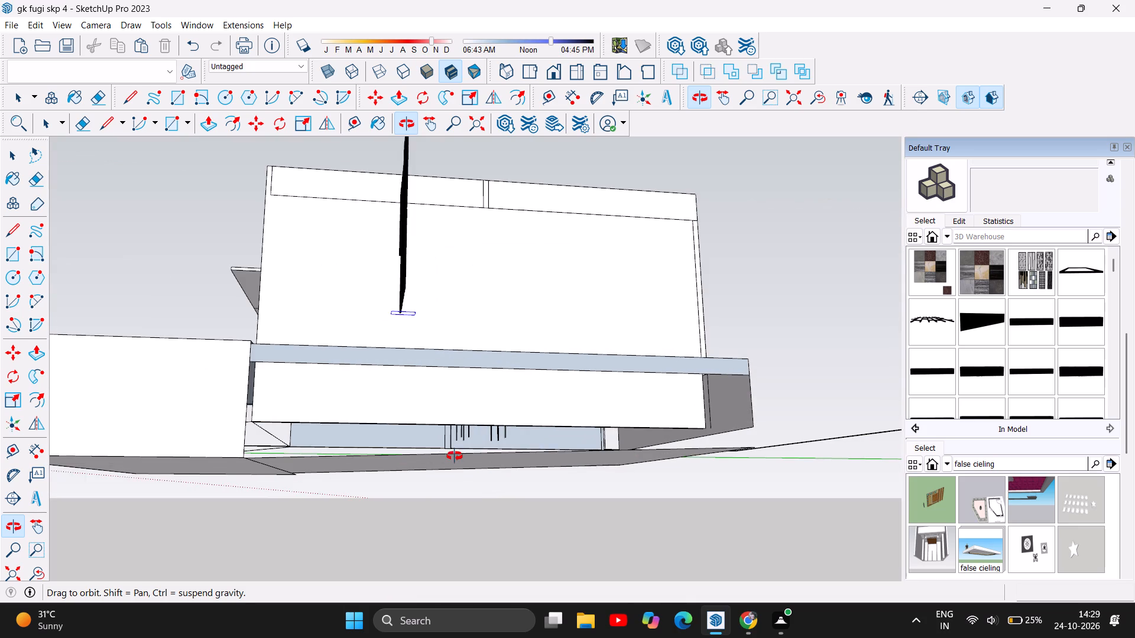
scroll(455, 456, up, 4)
drag(455, 456, 455, 459)
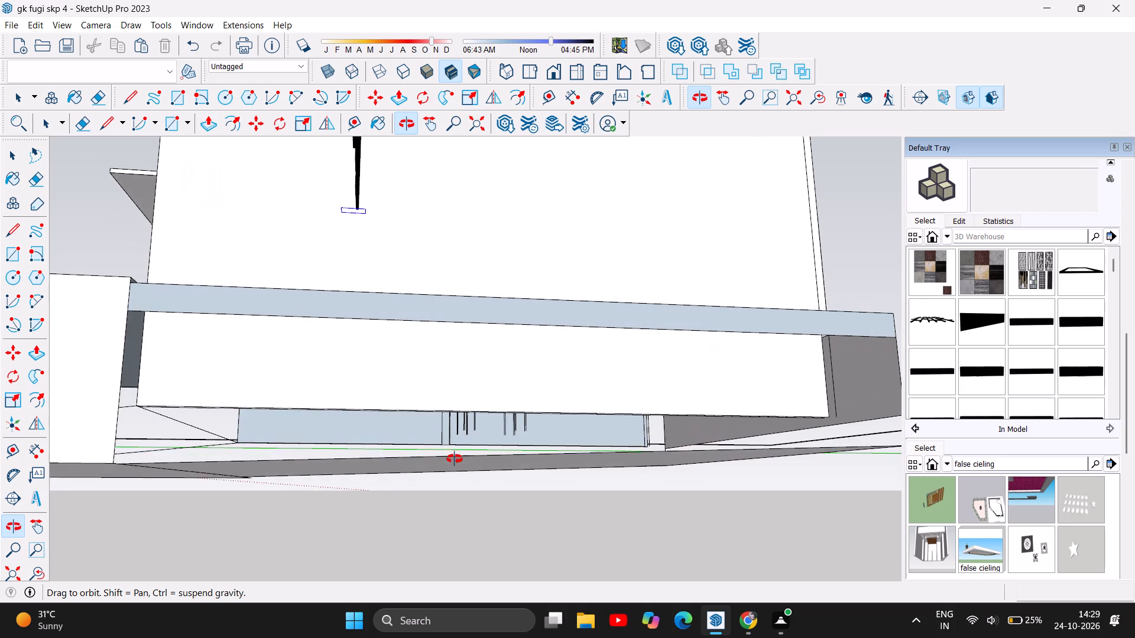
drag(455, 459, 453, 481)
click(200, 121)
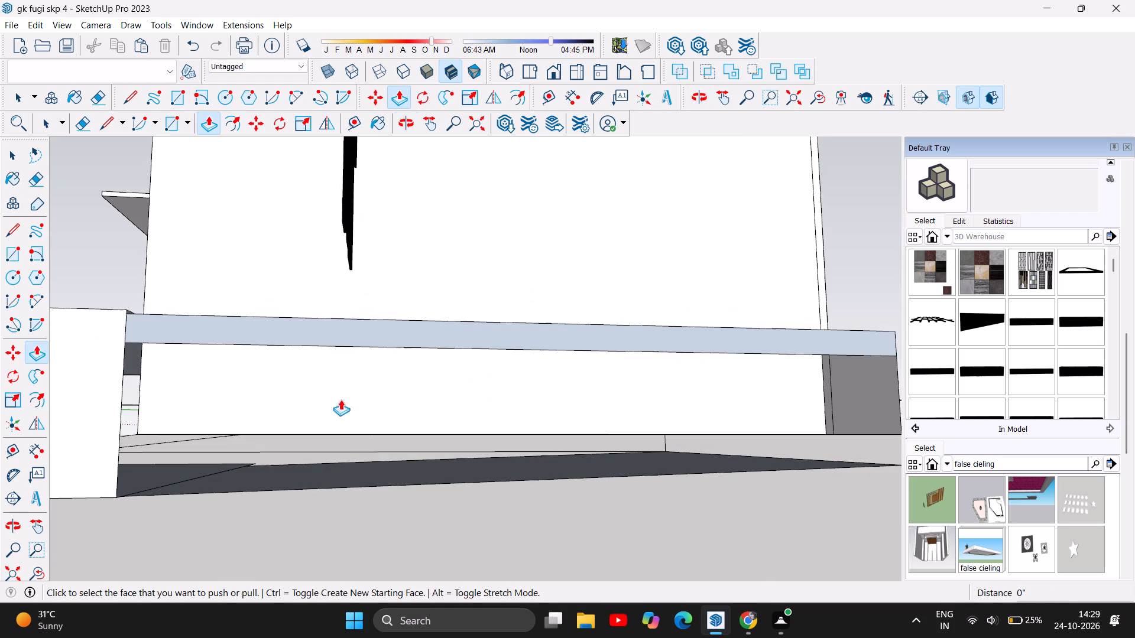
drag(347, 466, 354, 433)
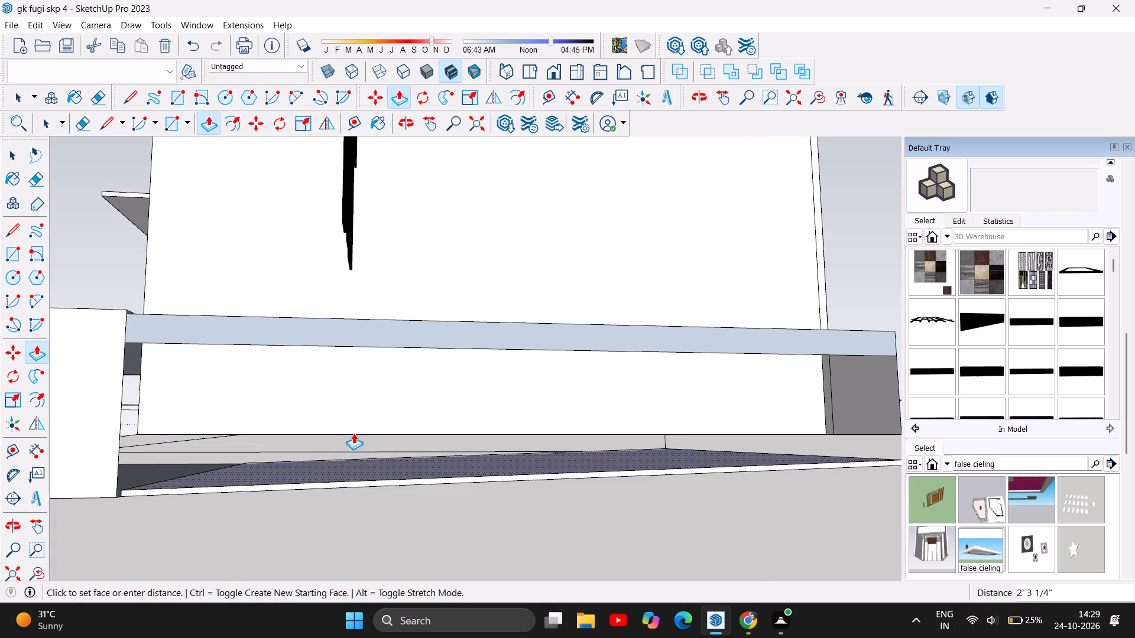
drag(354, 433, 358, 350)
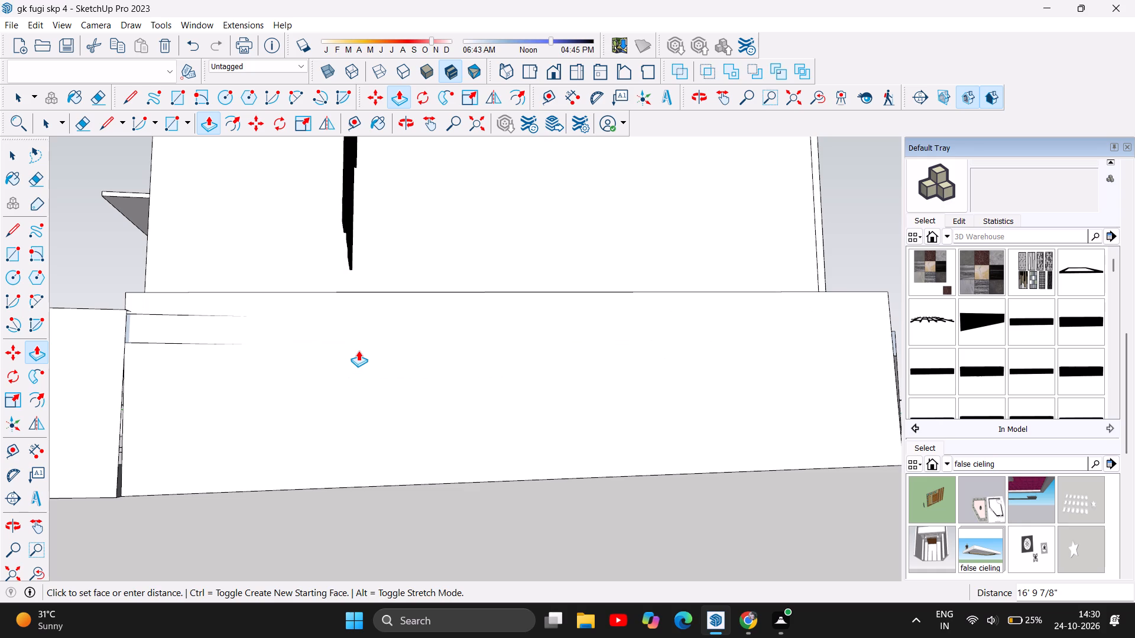
drag(358, 350, 364, 366)
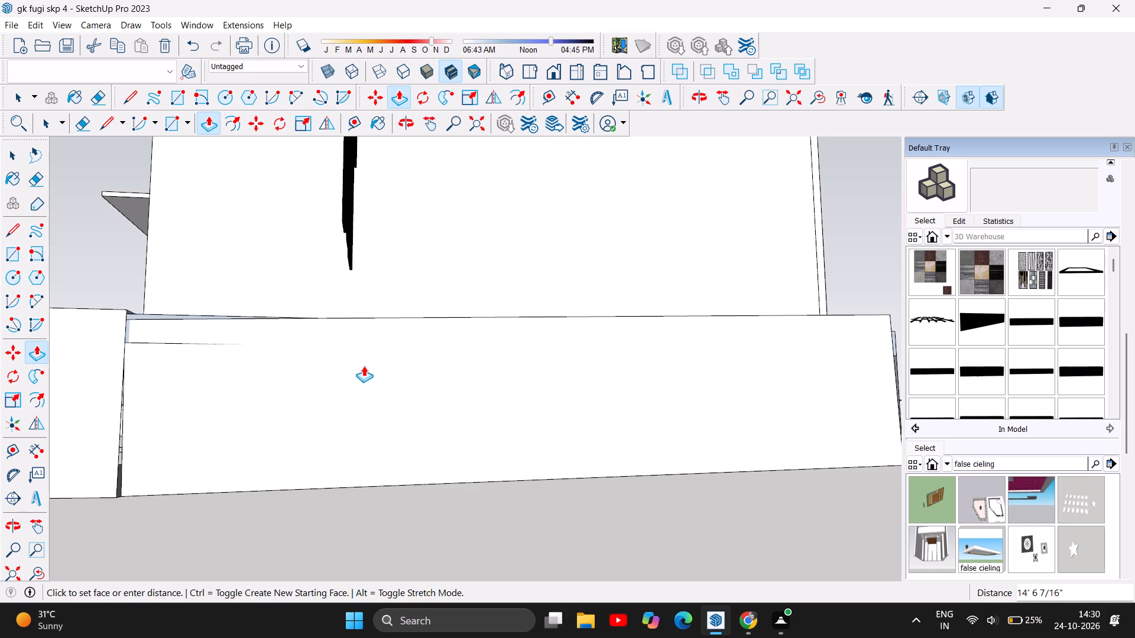
drag(364, 366, 367, 367)
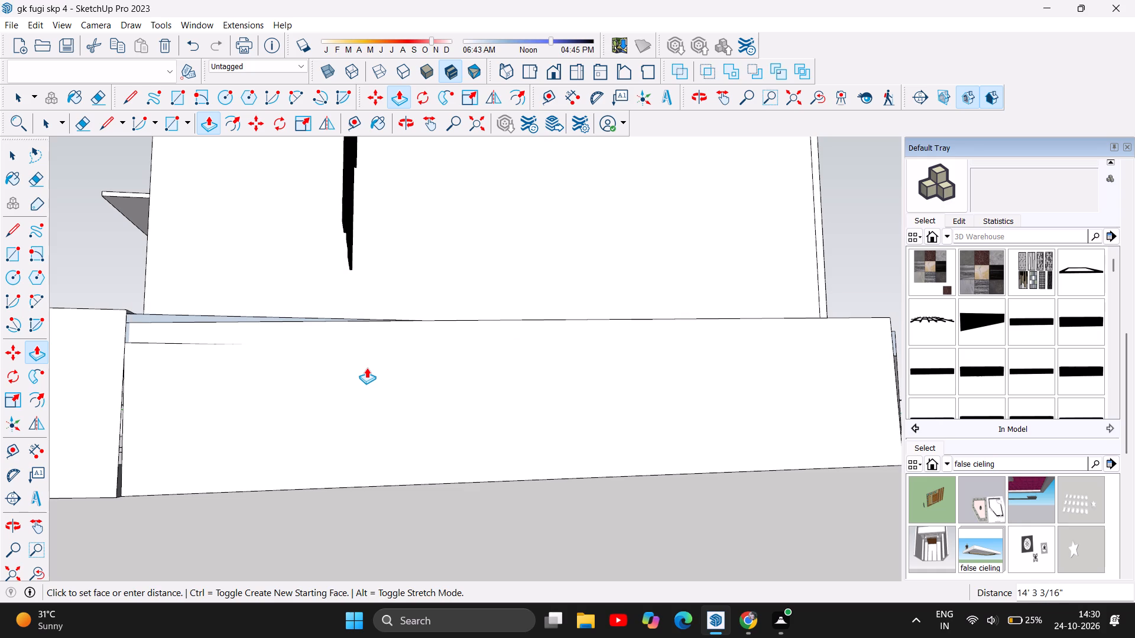
drag(367, 367, 369, 361)
scroll(436, 501, down, 5)
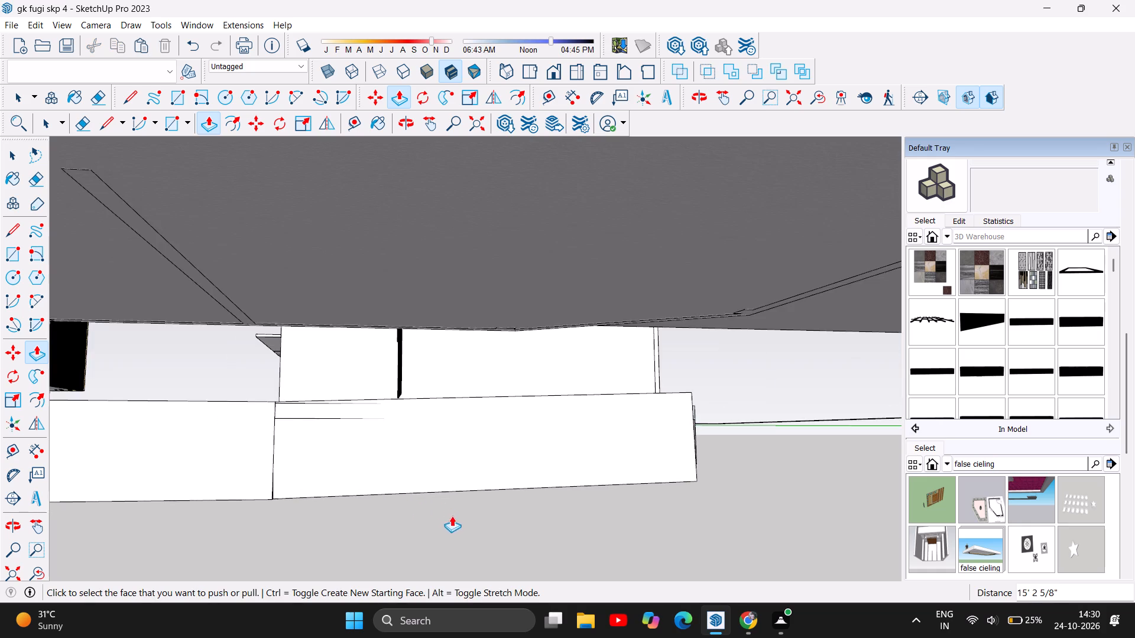
Delete the outer front face and the light-blue face behind it on the base block below the two-storey building.
scroll(458, 528, down, 11)
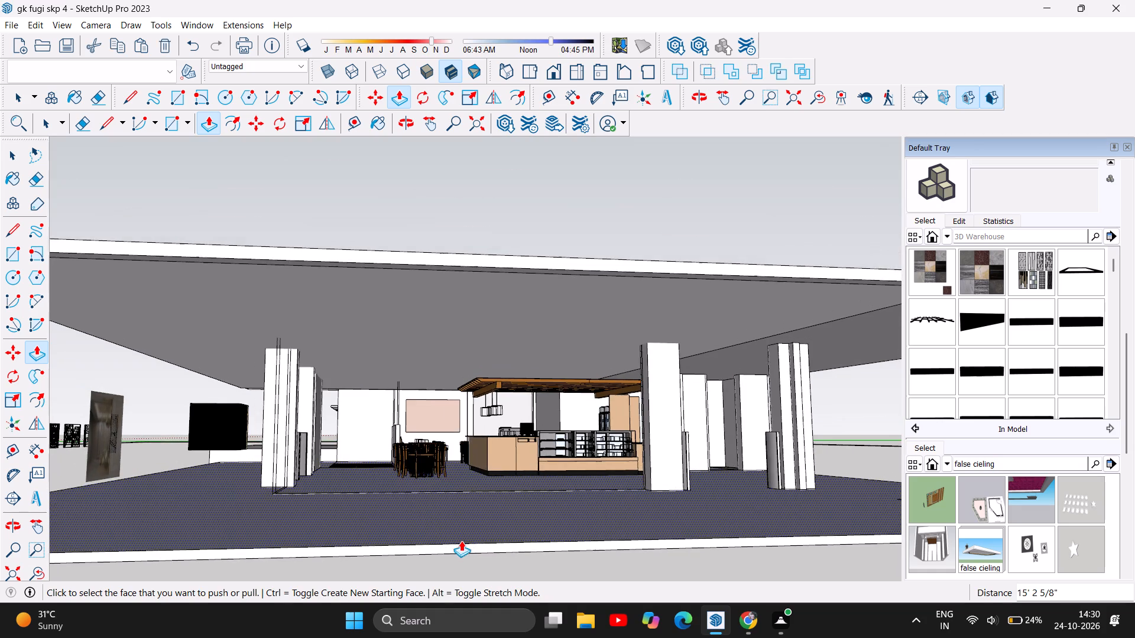
scroll(445, 502, down, 7)
click(415, 121)
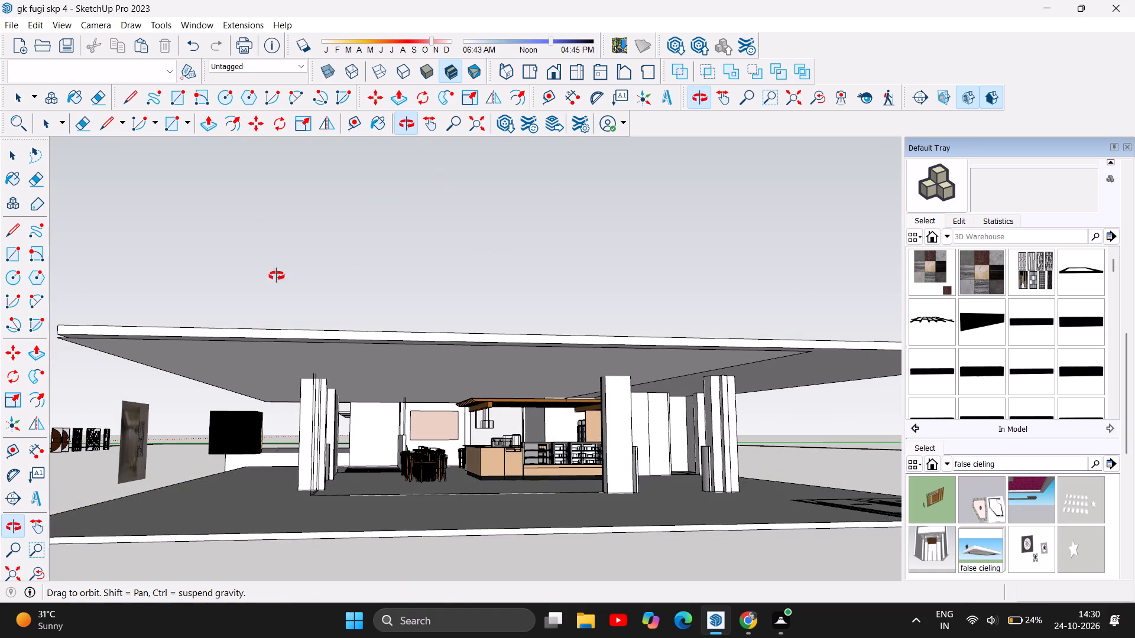
drag(261, 288, 474, 362)
scroll(334, 338, down, 5)
drag(171, 380, 193, 379)
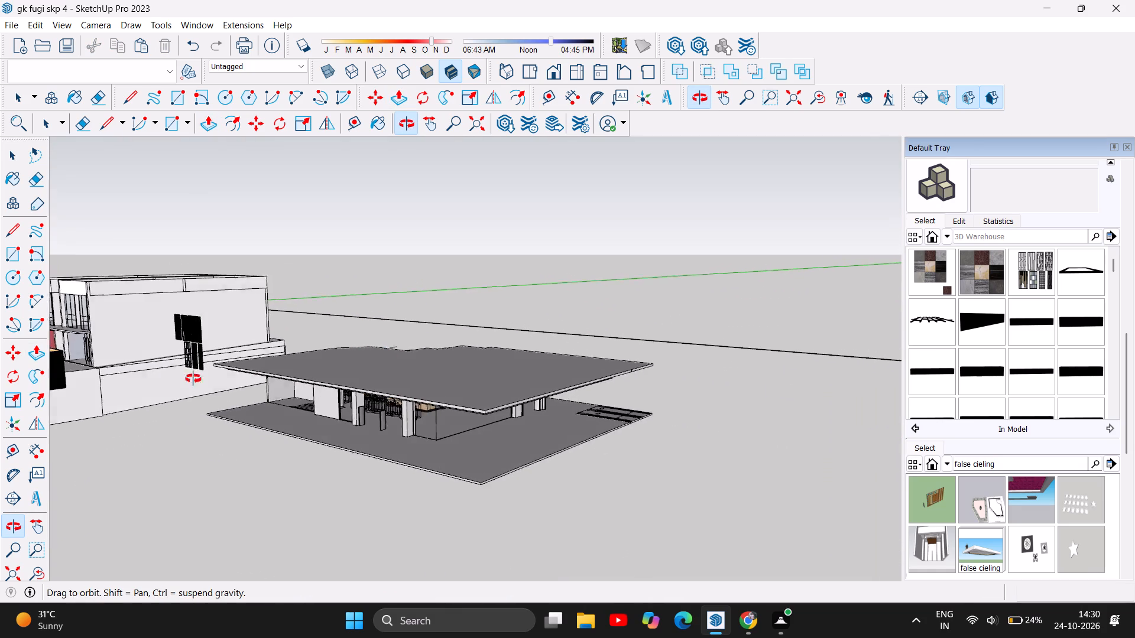
drag(193, 379, 365, 399)
scroll(402, 317, down, 5)
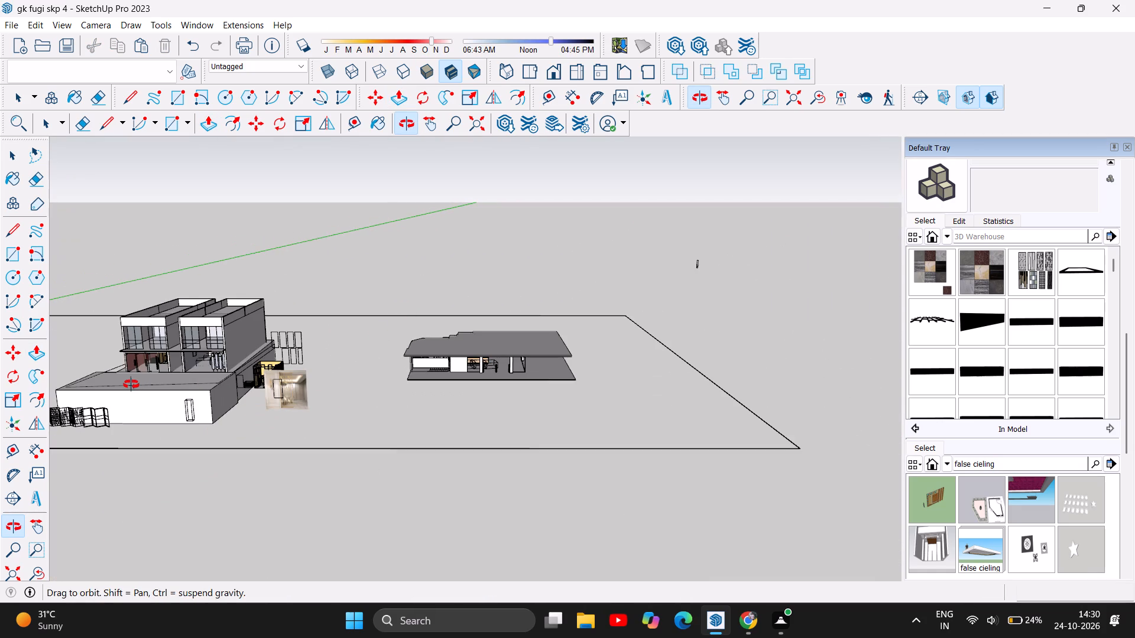
scroll(137, 380, up, 6)
scroll(205, 372, up, 6)
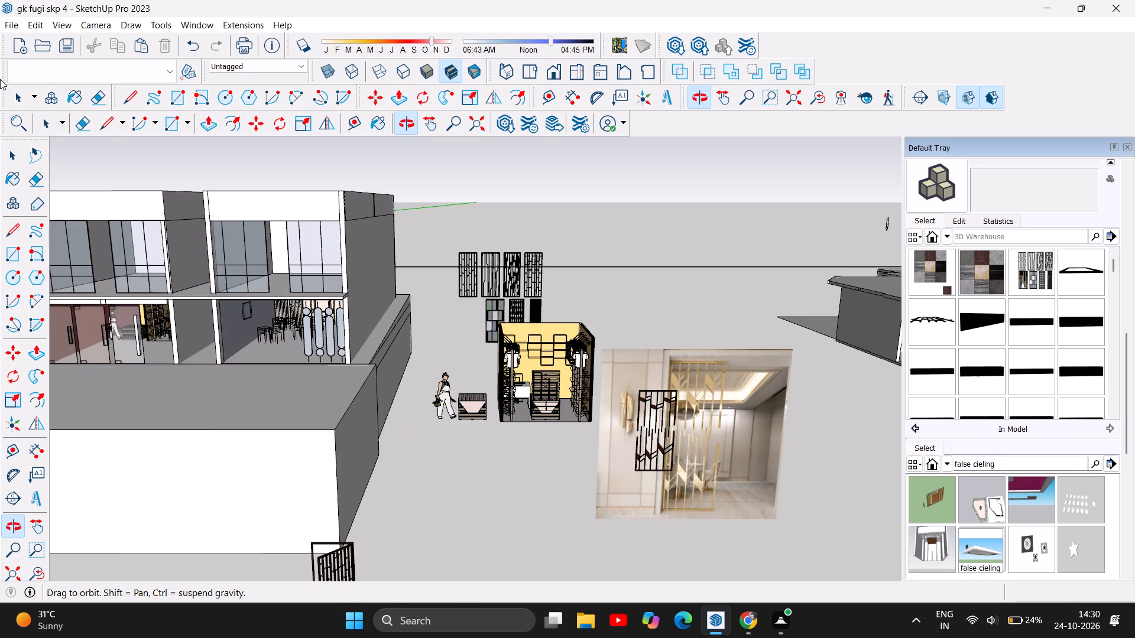
click(7, 100)
click(193, 463)
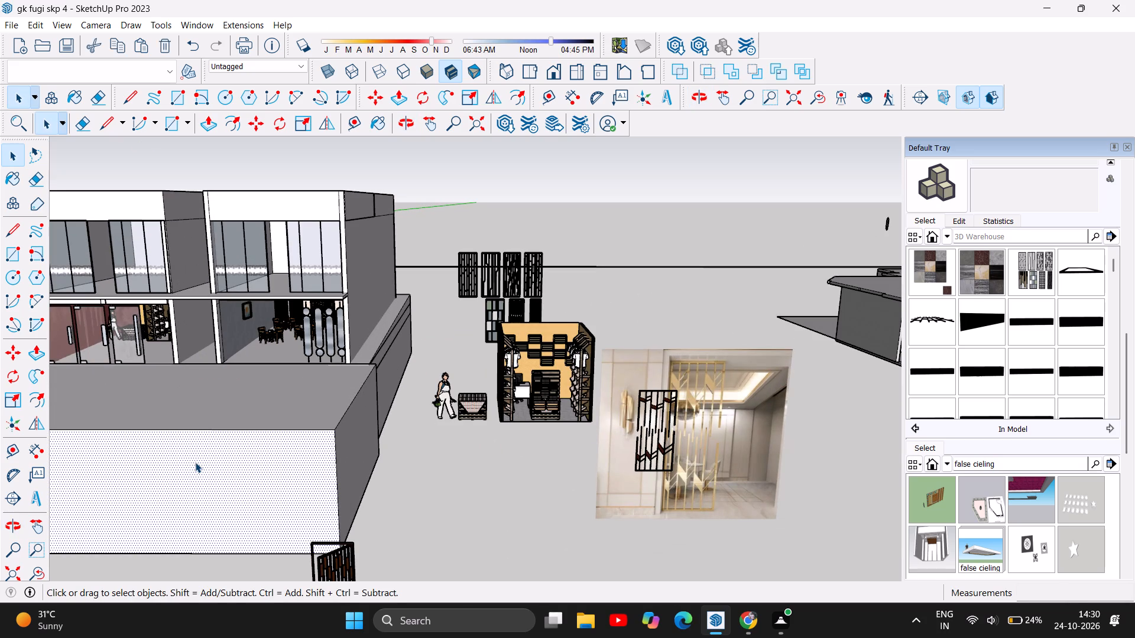
key(Delete)
click(198, 467)
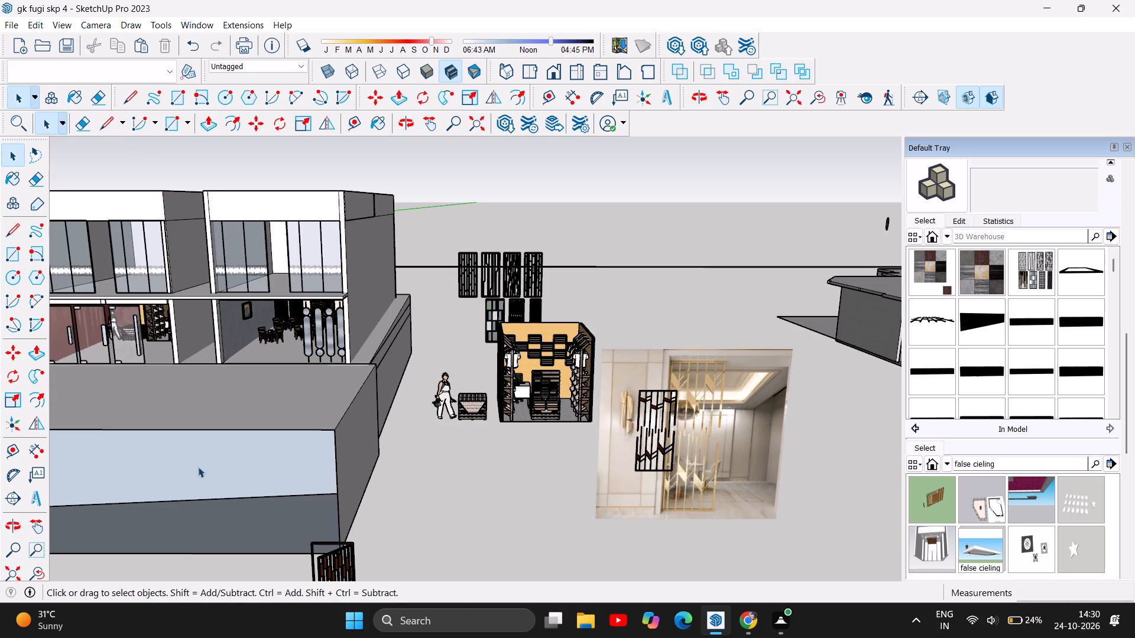
key(Delete)
Delete the base block's top face and the side face at its front corner.
click(258, 425)
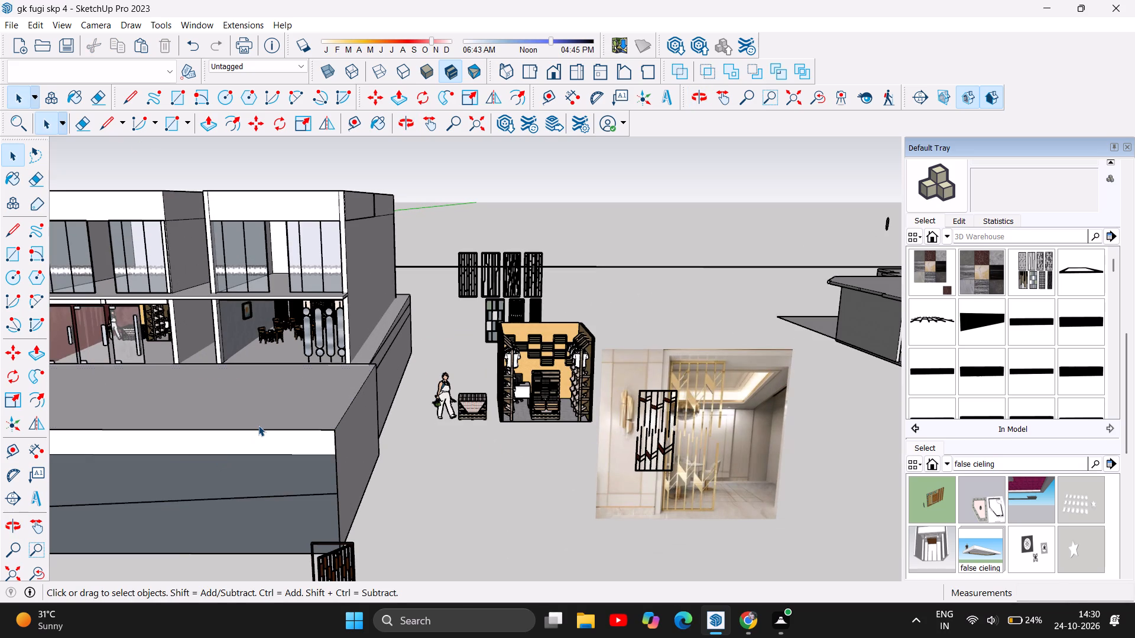
key(Delete)
click(342, 435)
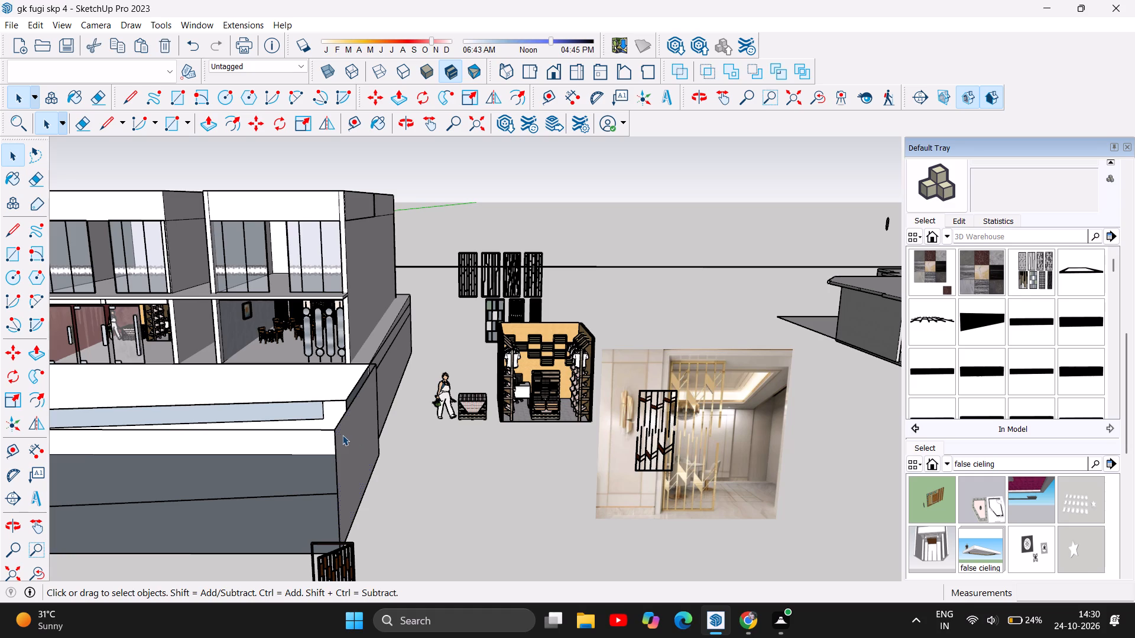
key(Delete)
Delete the base block's front corner edge, dark lower face, loose edges beside it and remaining white front face.
click(335, 461)
key(Delete)
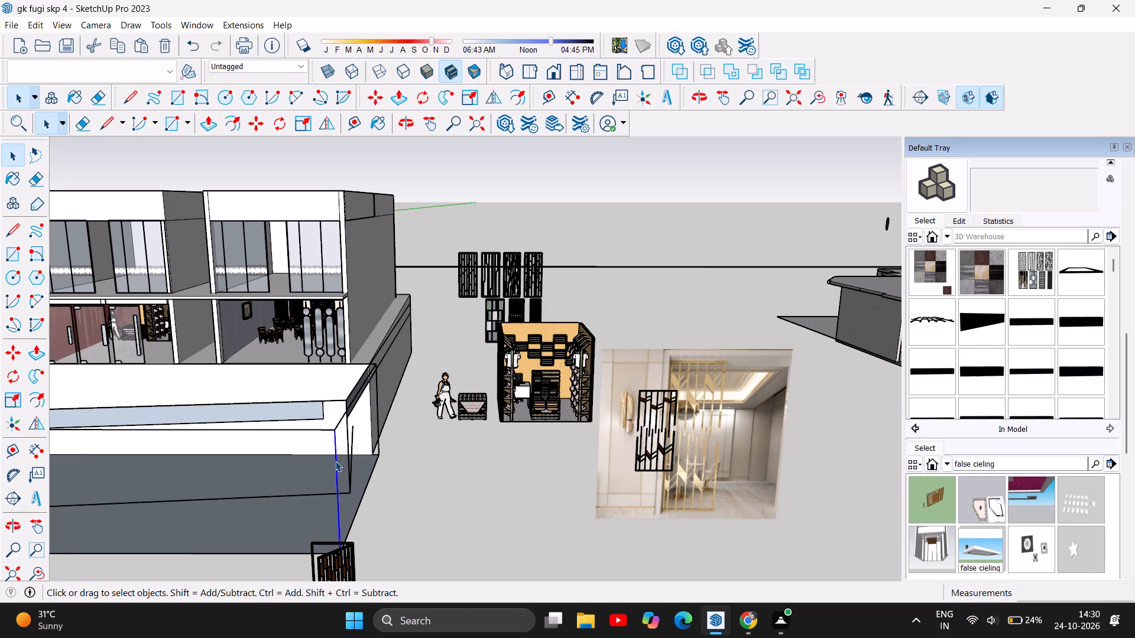
click(369, 479)
key(Delete)
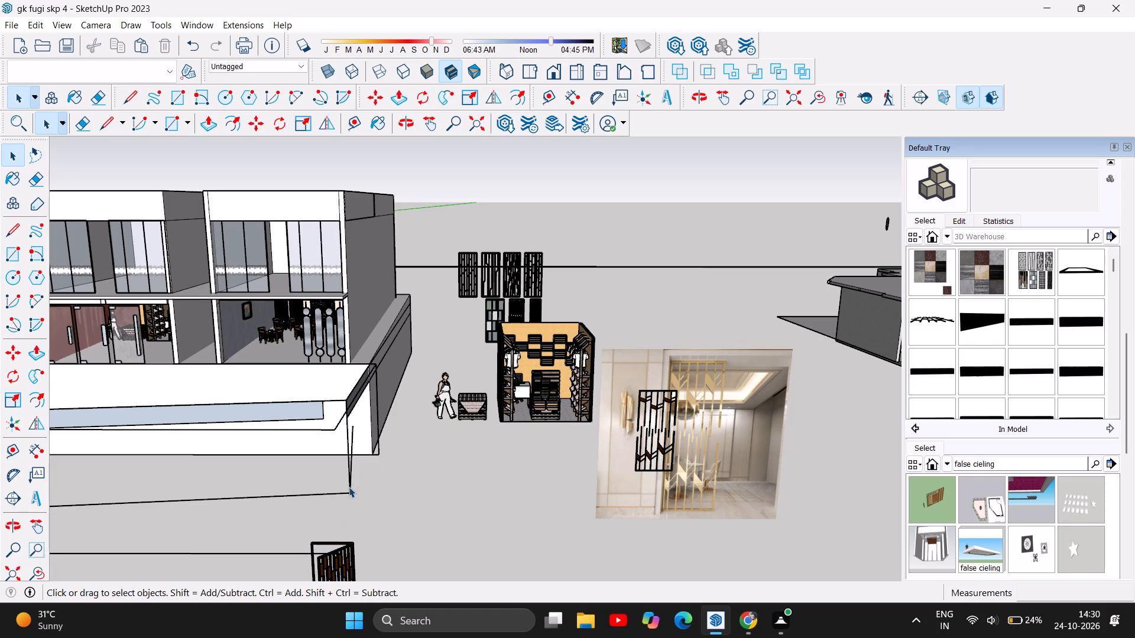
click(340, 494)
key(Delete)
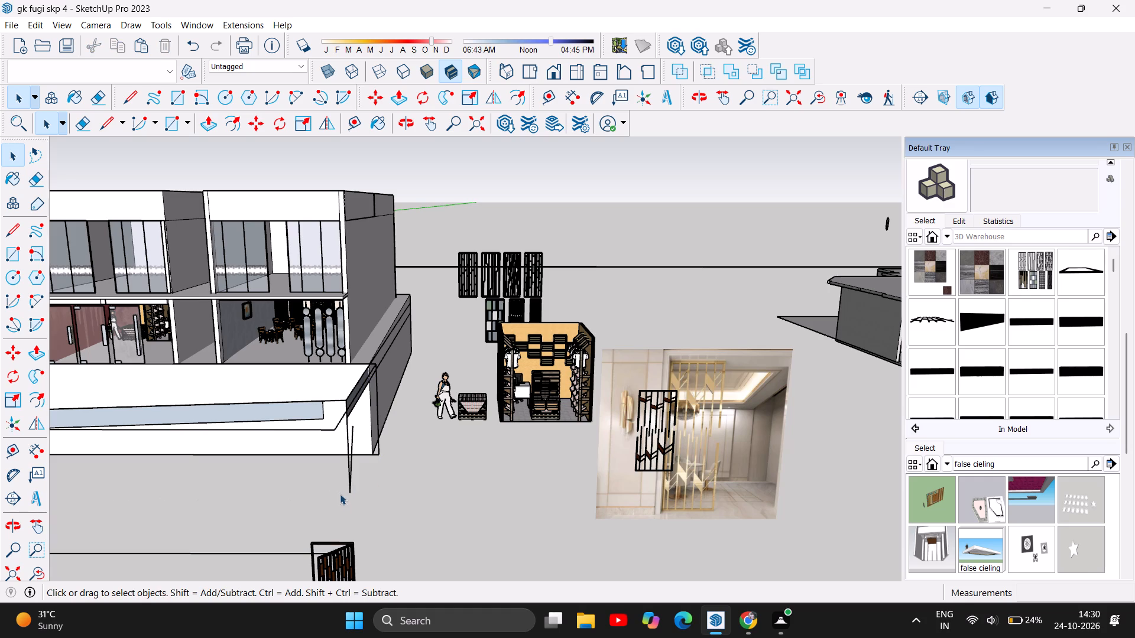
click(349, 476)
key(Delete)
click(345, 458)
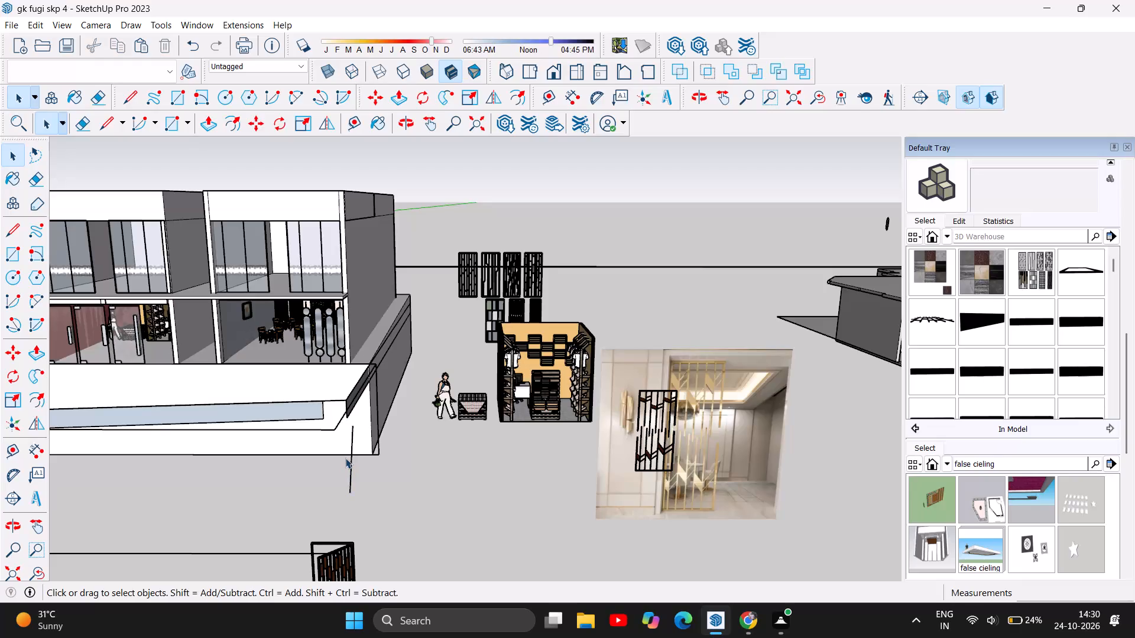
click(349, 456)
key(Delete)
Delete the long narrow light-blue face across the front of the base block.
scroll(420, 479, down, 3)
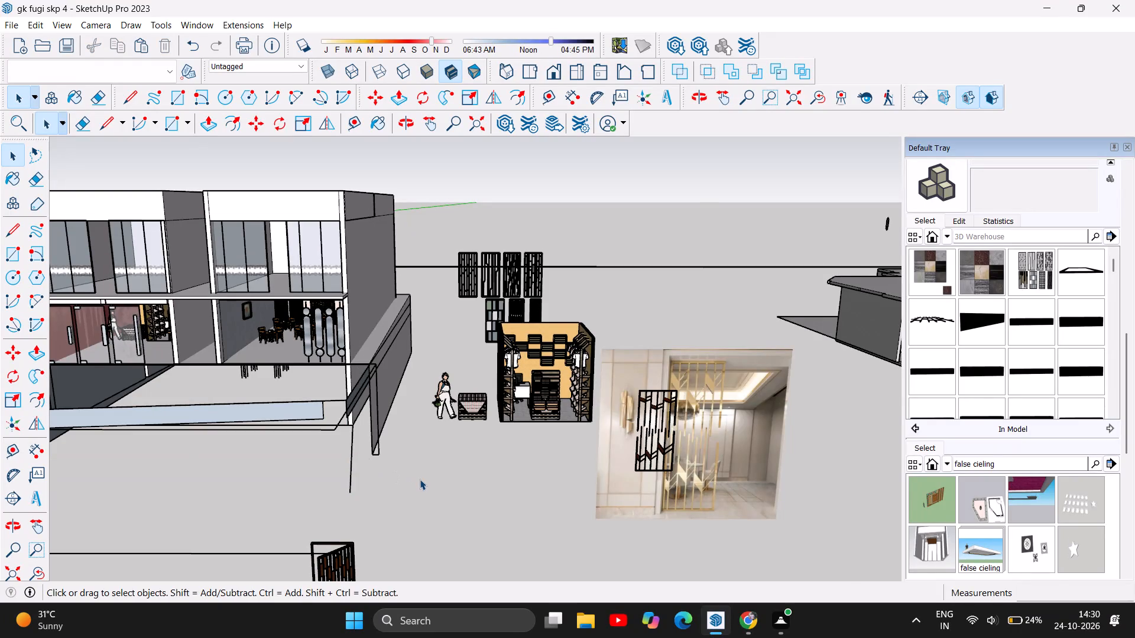
scroll(420, 479, down, 7)
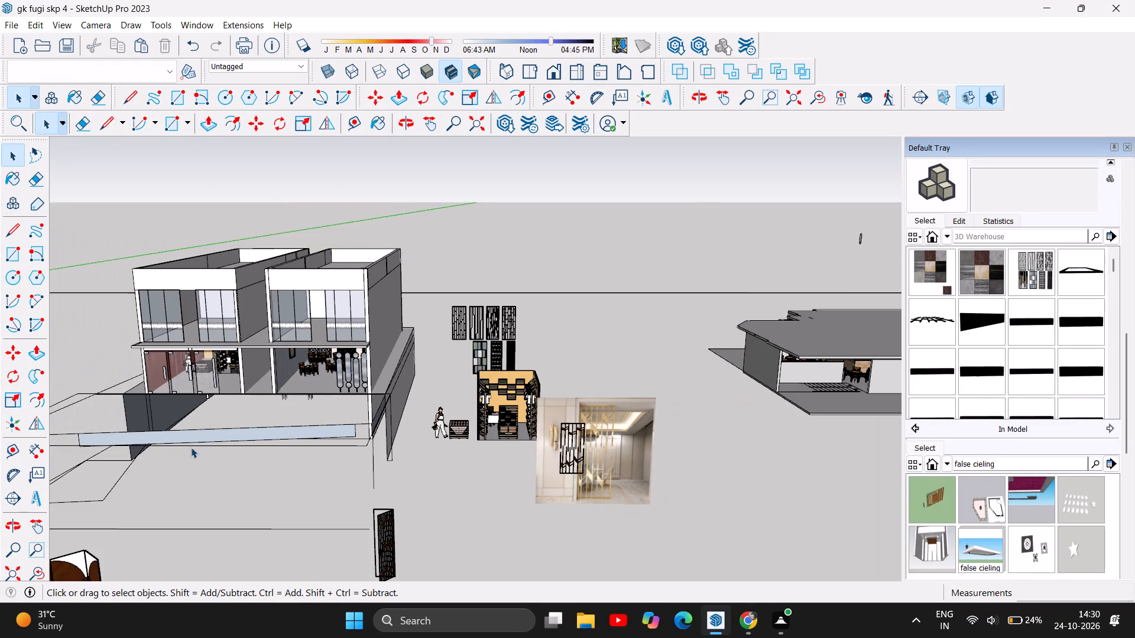
click(193, 438)
key(Delete)
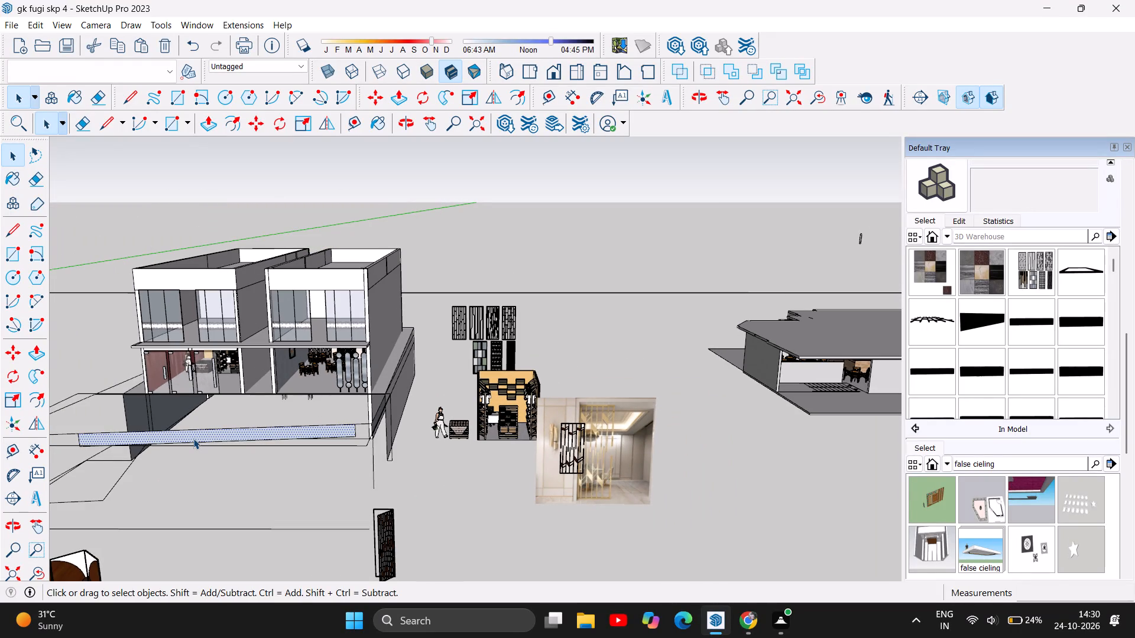
click(202, 435)
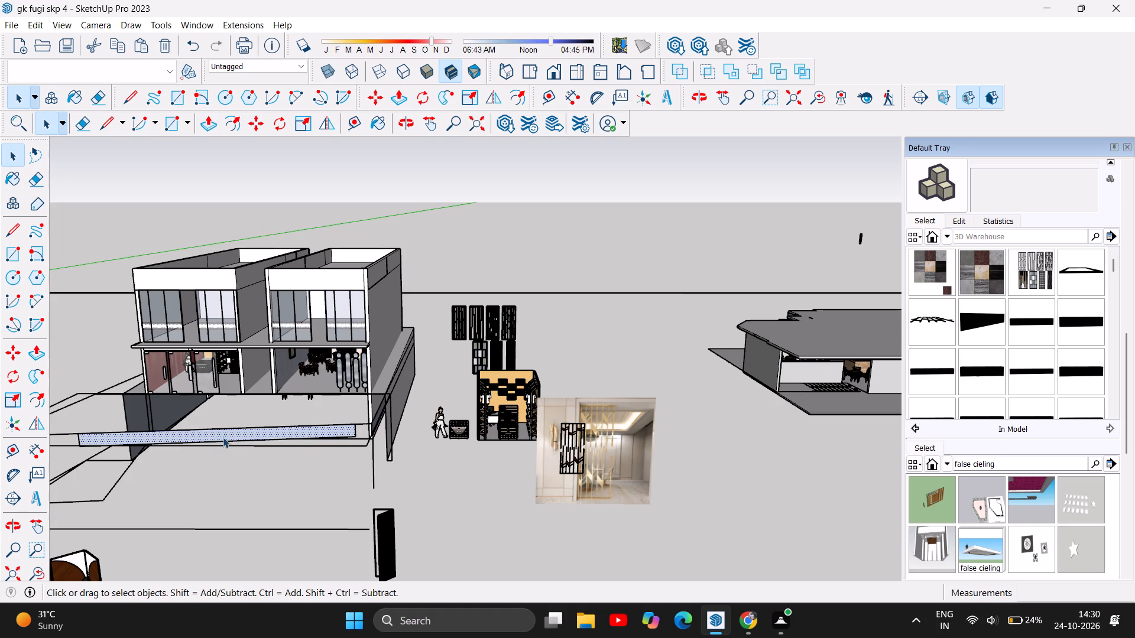
key(Delete)
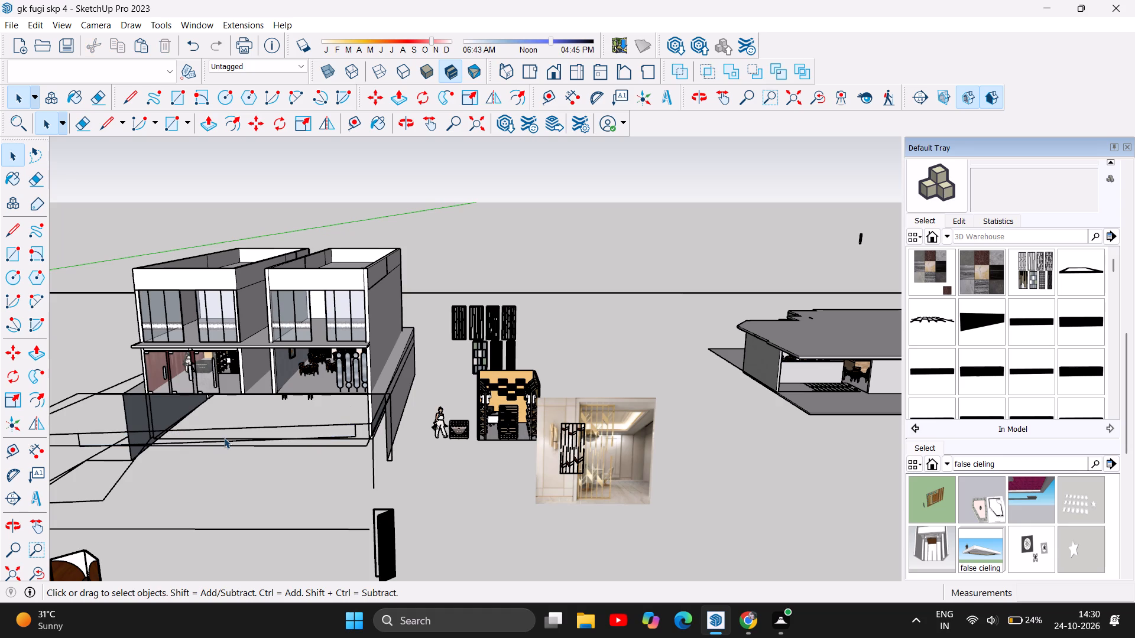
Delete the layered dark side-wall faces of the base block below the glass-door shop.
scroll(409, 460, down, 5)
scroll(544, 453, down, 6)
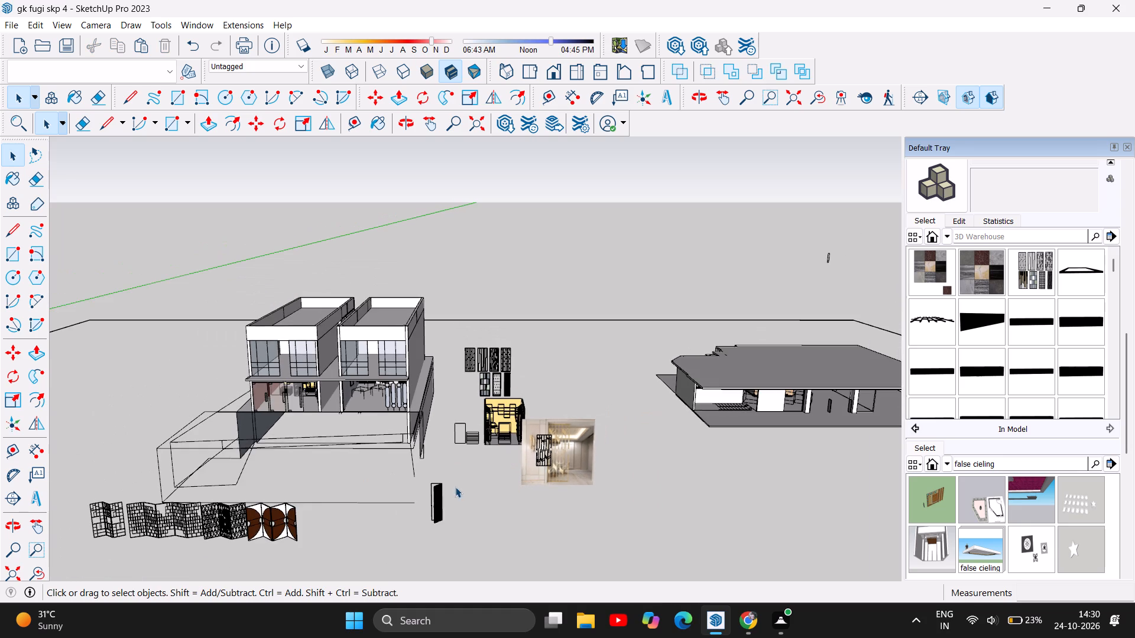
scroll(213, 411, up, 7)
scroll(307, 425, up, 6)
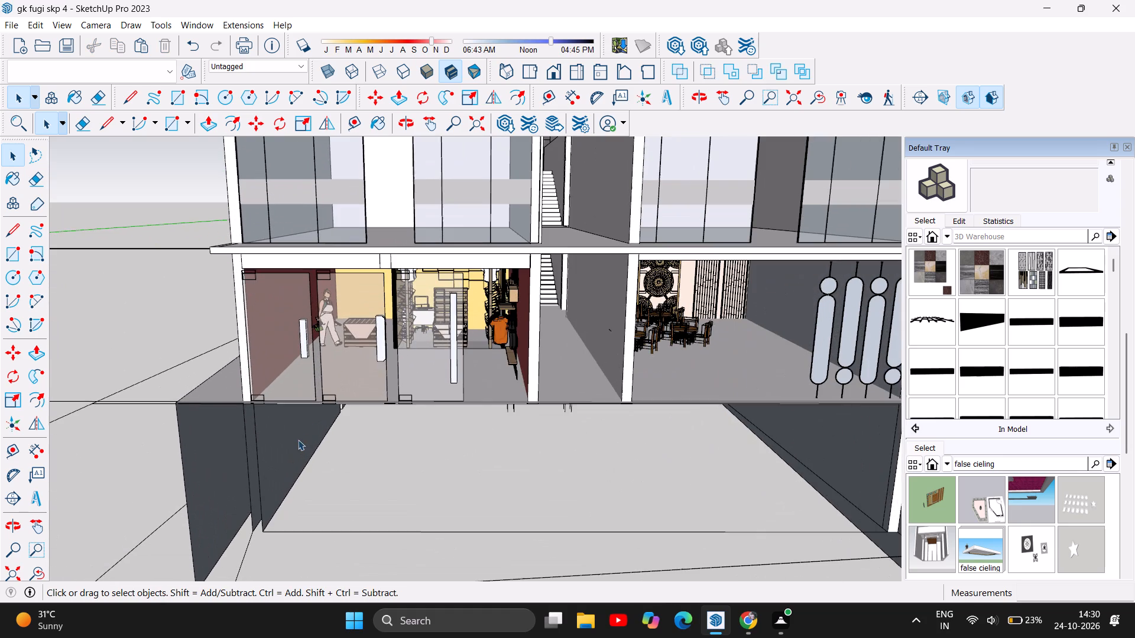
click(292, 447)
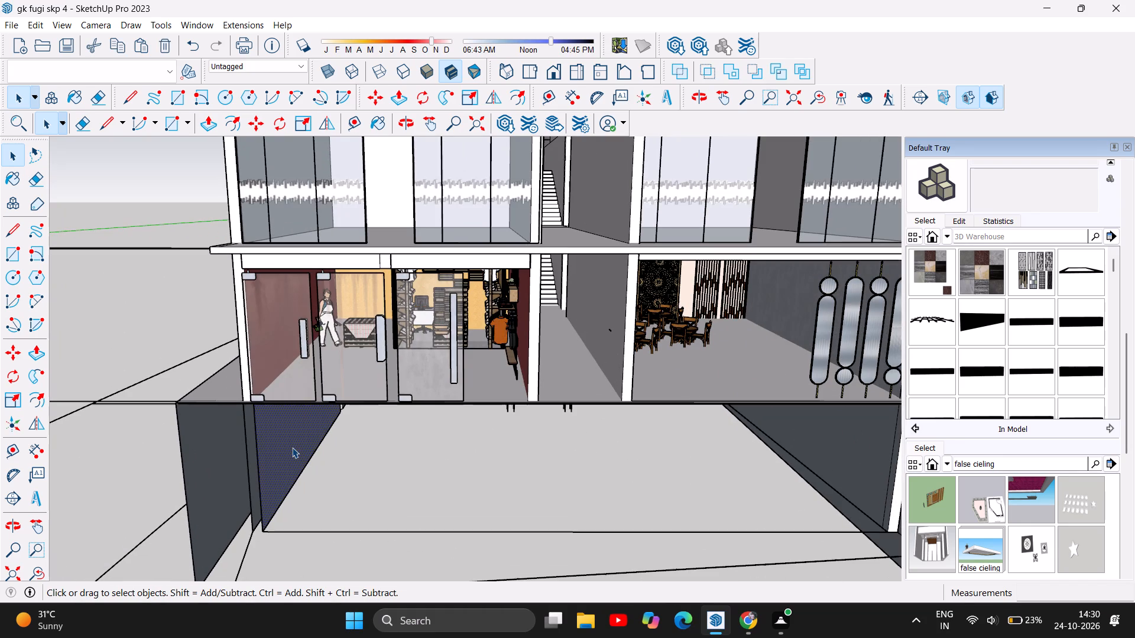
key(Delete)
click(292, 447)
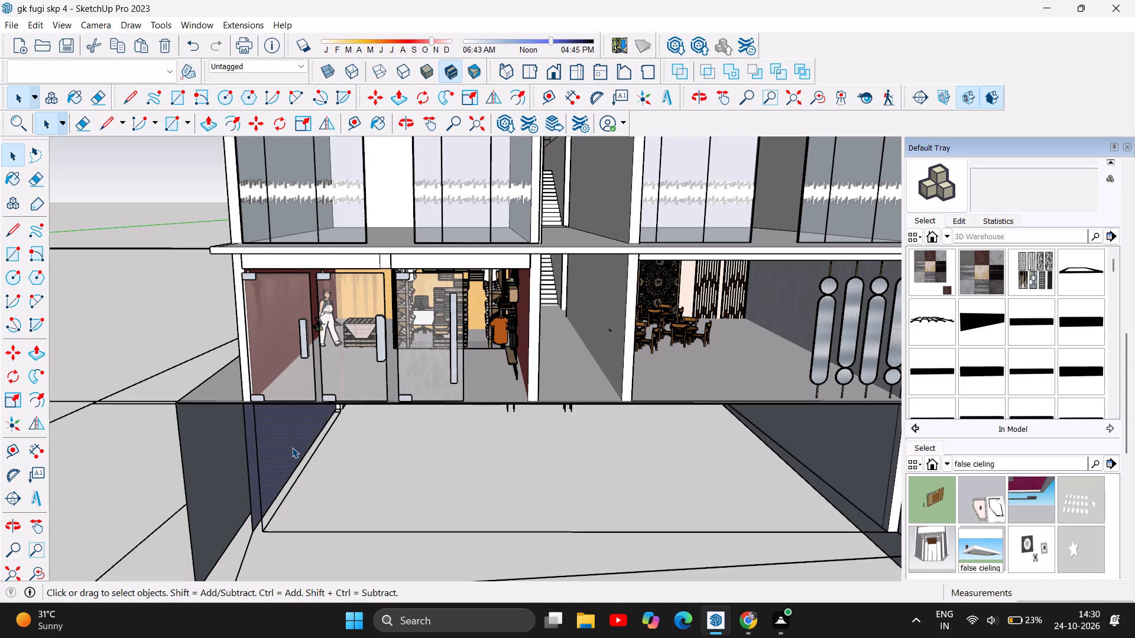
key(Delete)
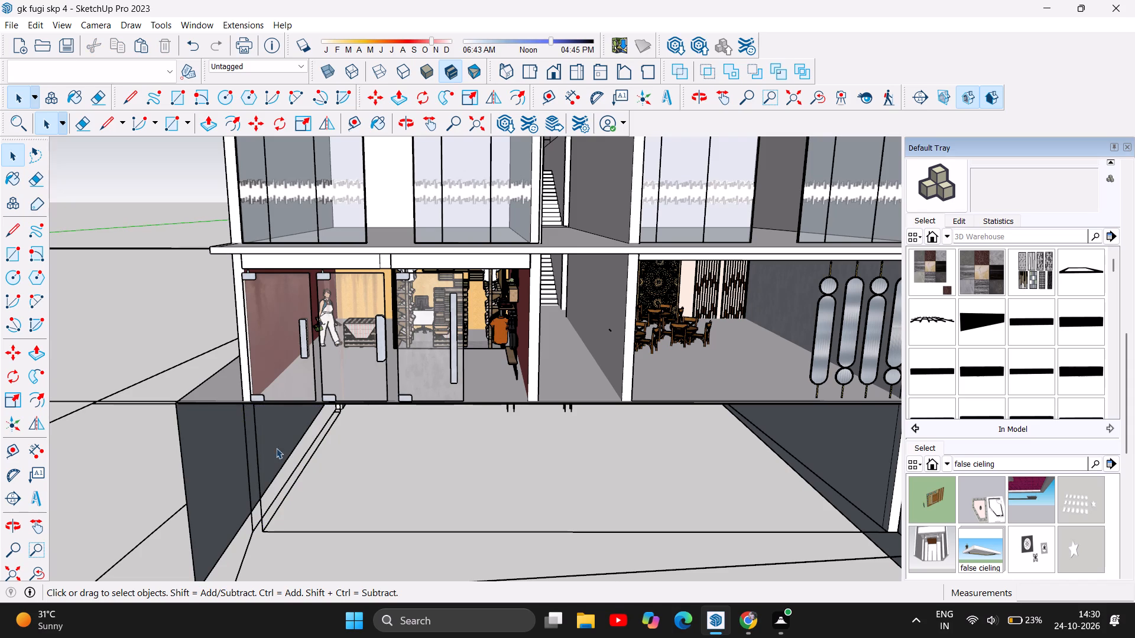
click(271, 444)
key(Delete)
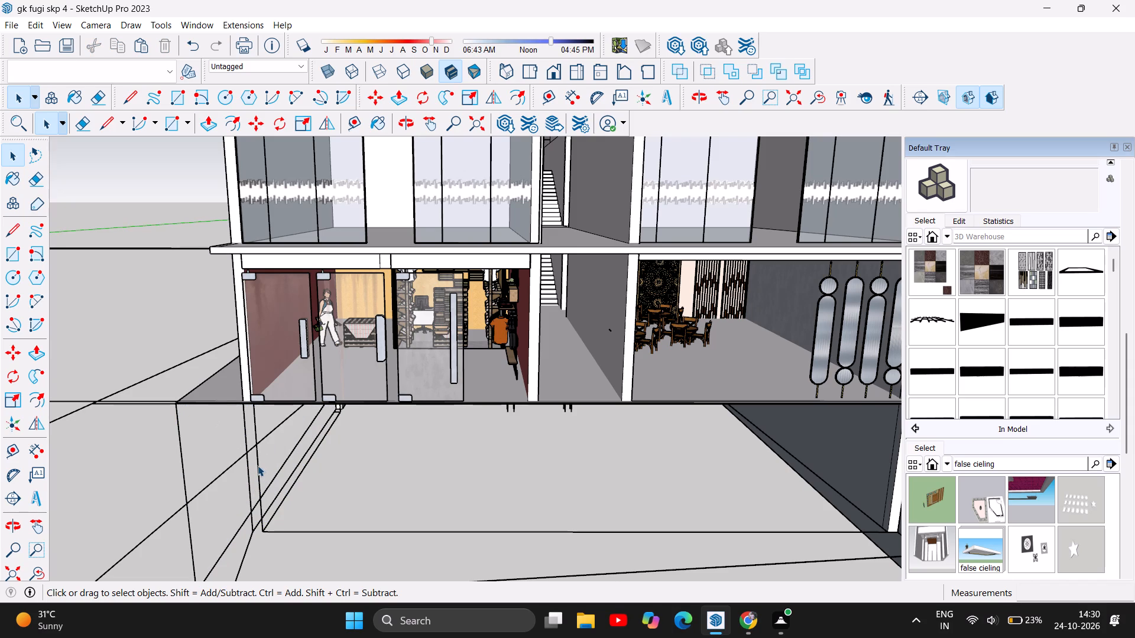
Delete the leftover vertical, front and slanted edges of the removed side wall below the glass-door shop.
click(258, 466)
key(Delete)
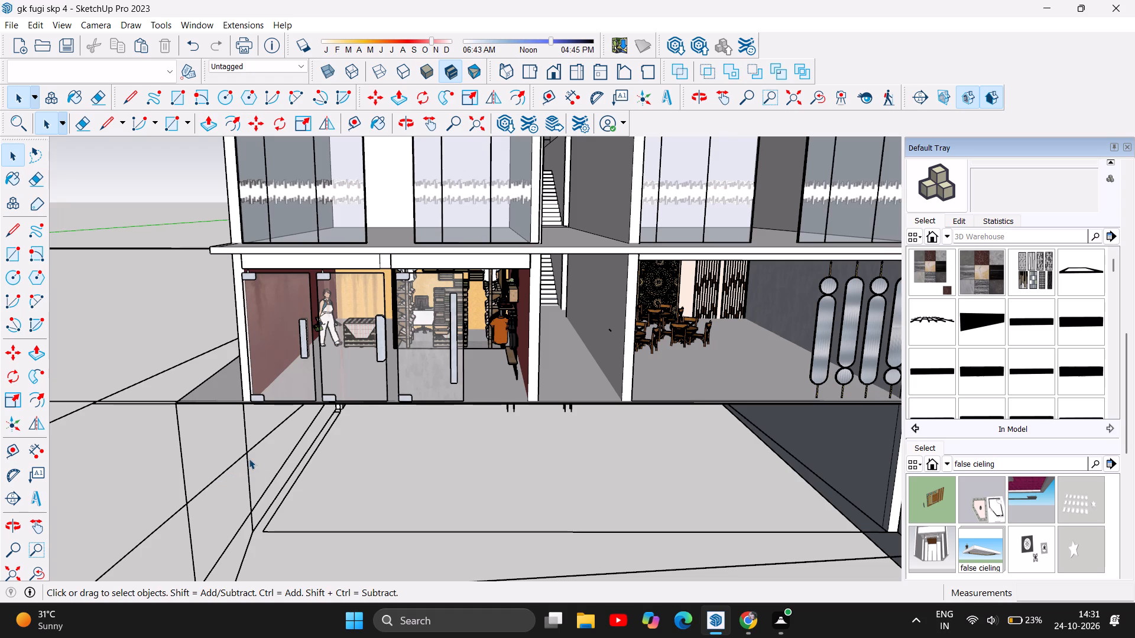
click(245, 460)
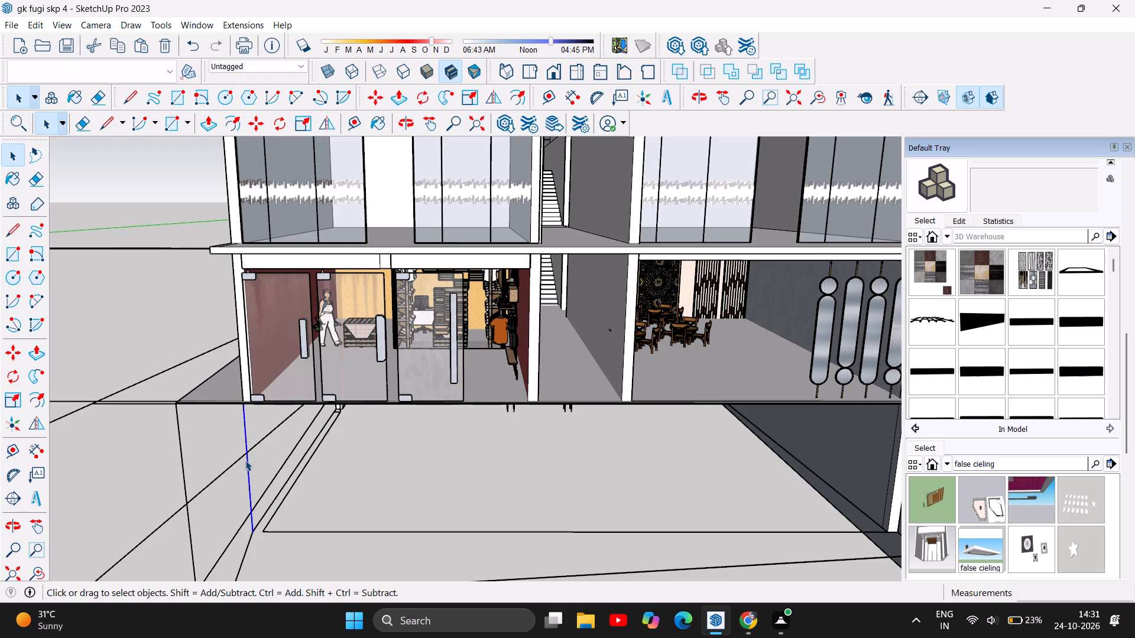
key(Delete)
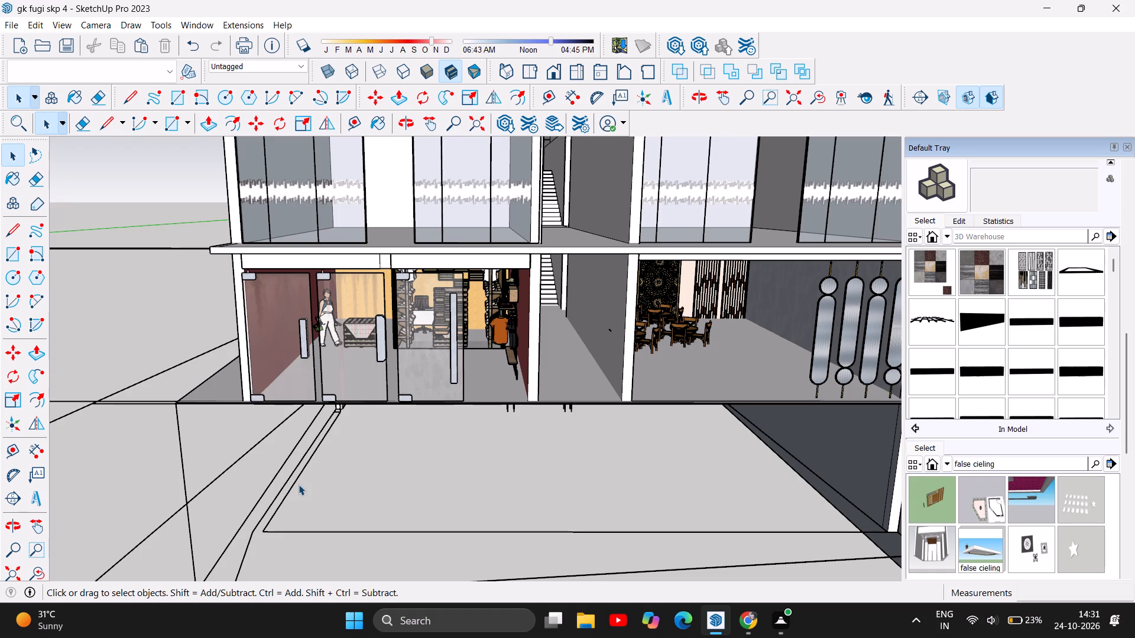
click(389, 532)
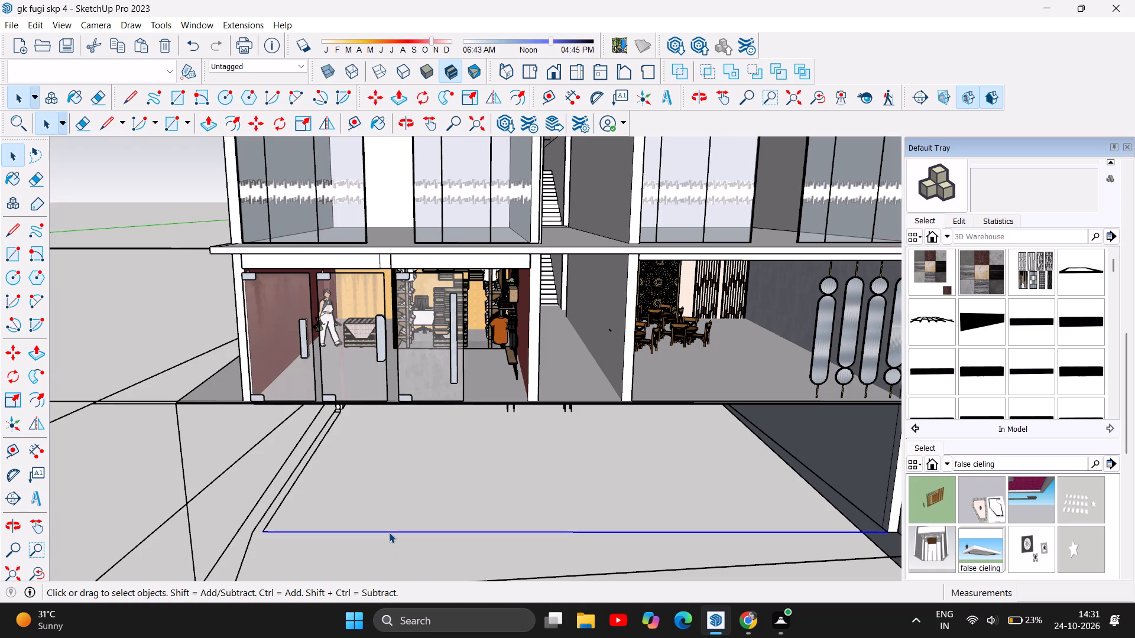
key(Delete)
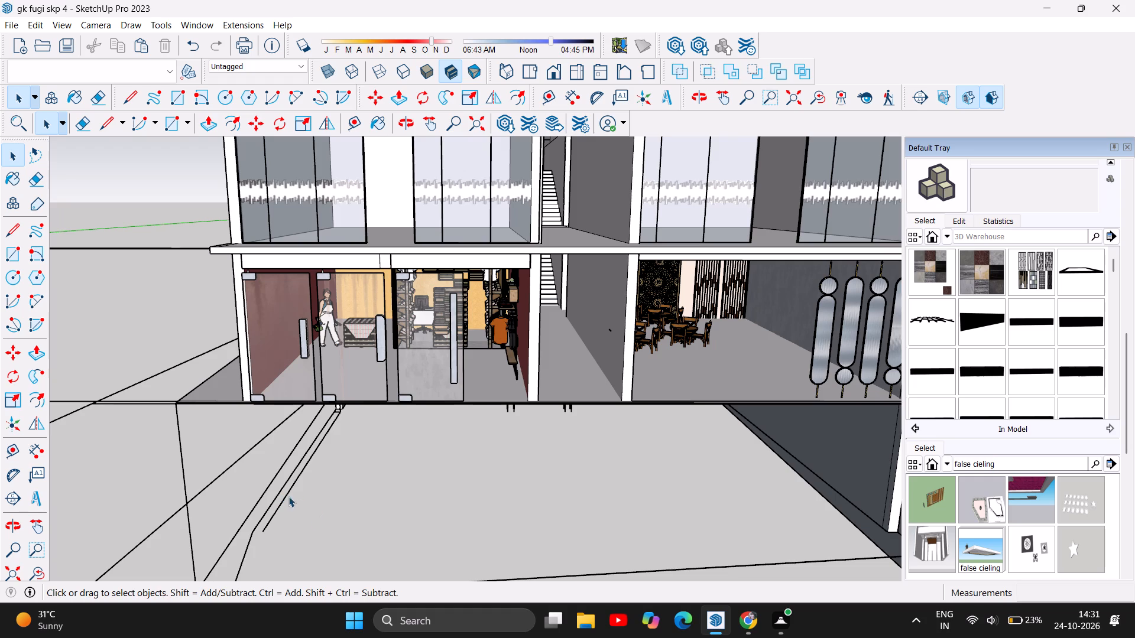
click(280, 491)
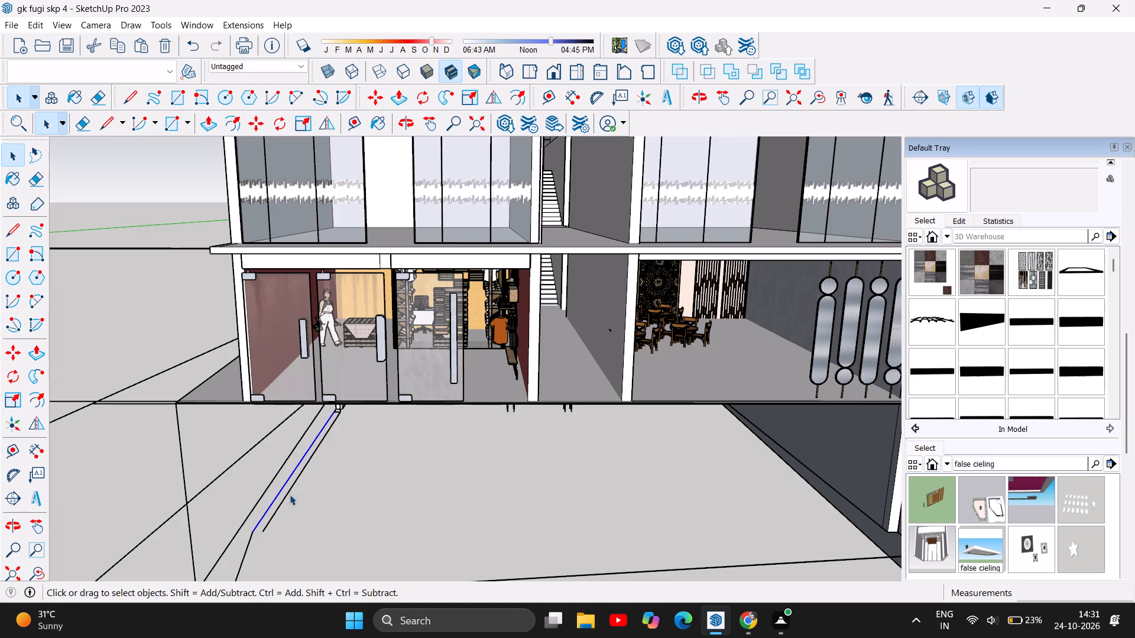
key(Delete)
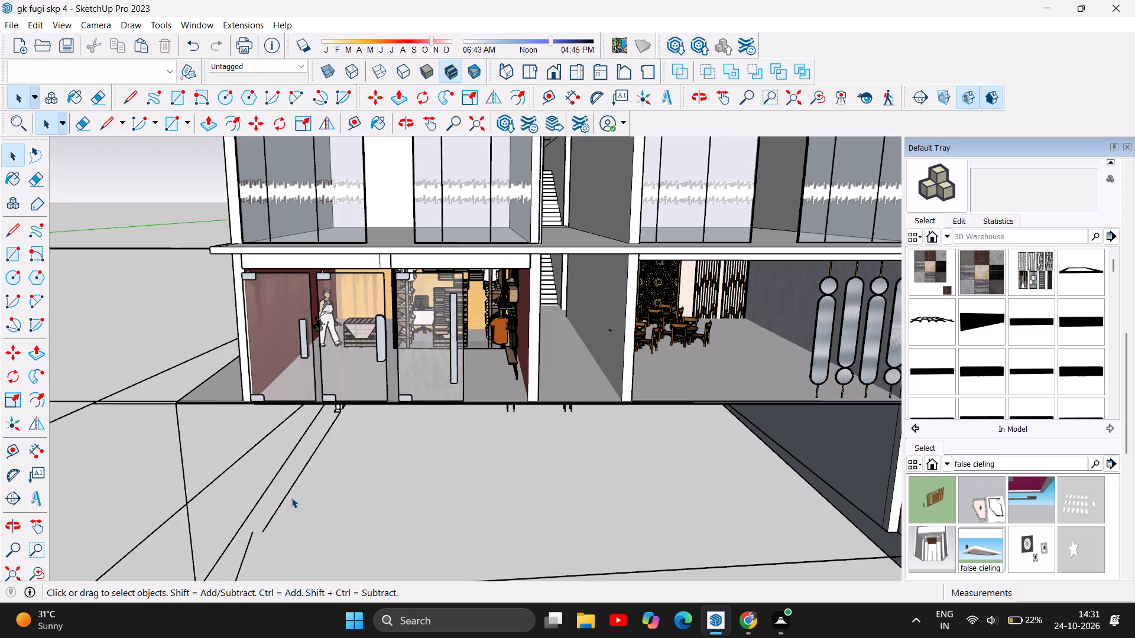
click(287, 490)
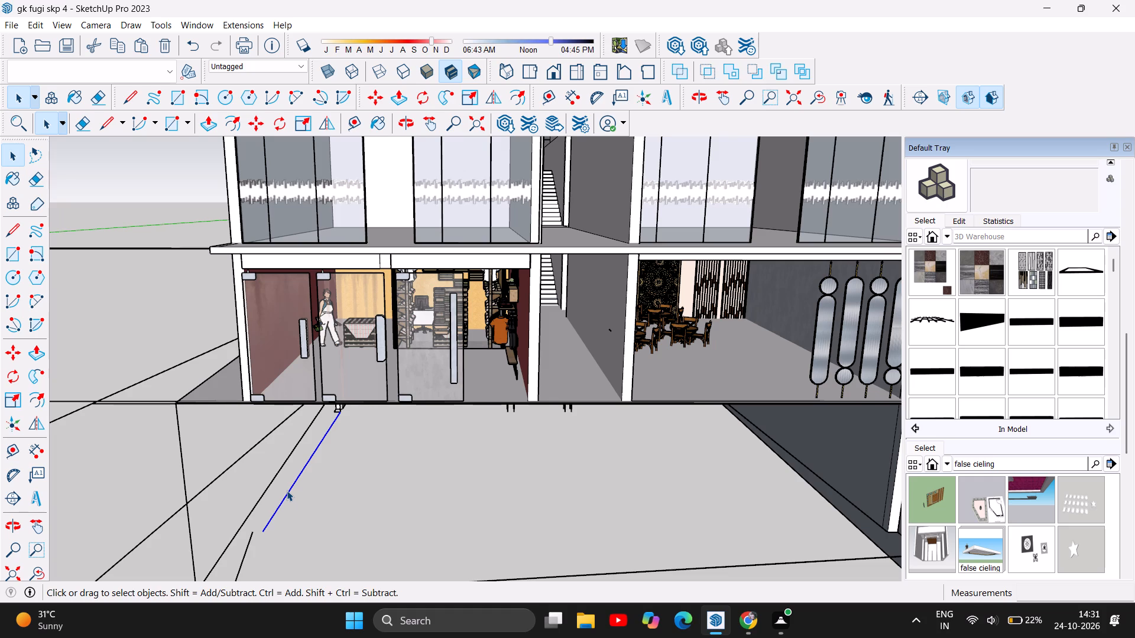
key(Delete)
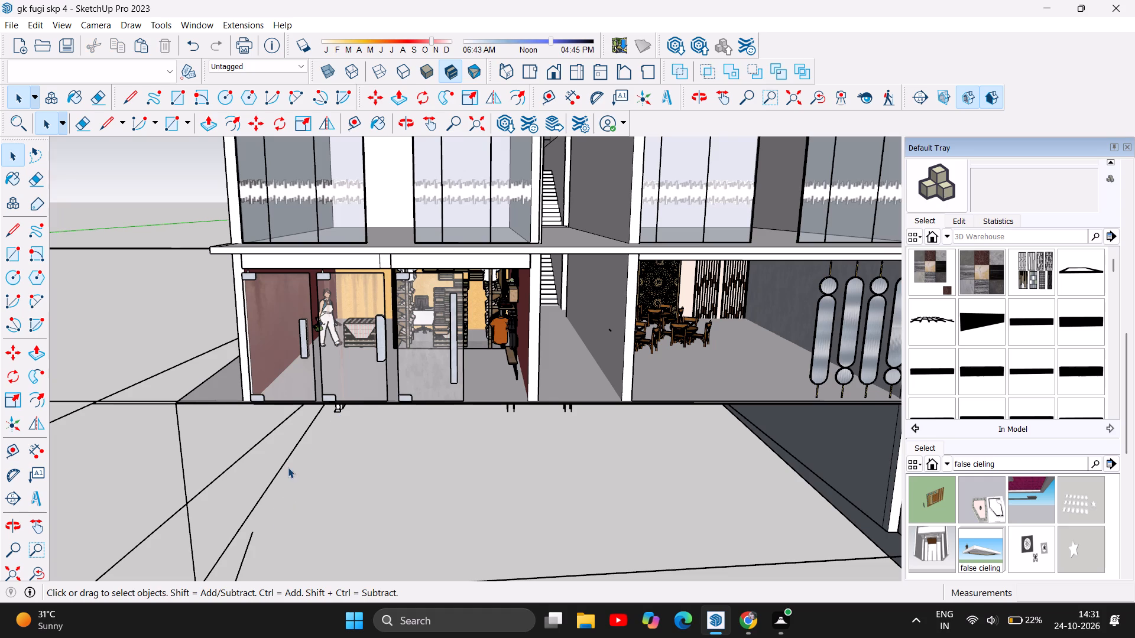
Delete the layered dark faces of the remaining short side wall beneath the glass-door shop, near the light-blue back wall.
click(400, 119)
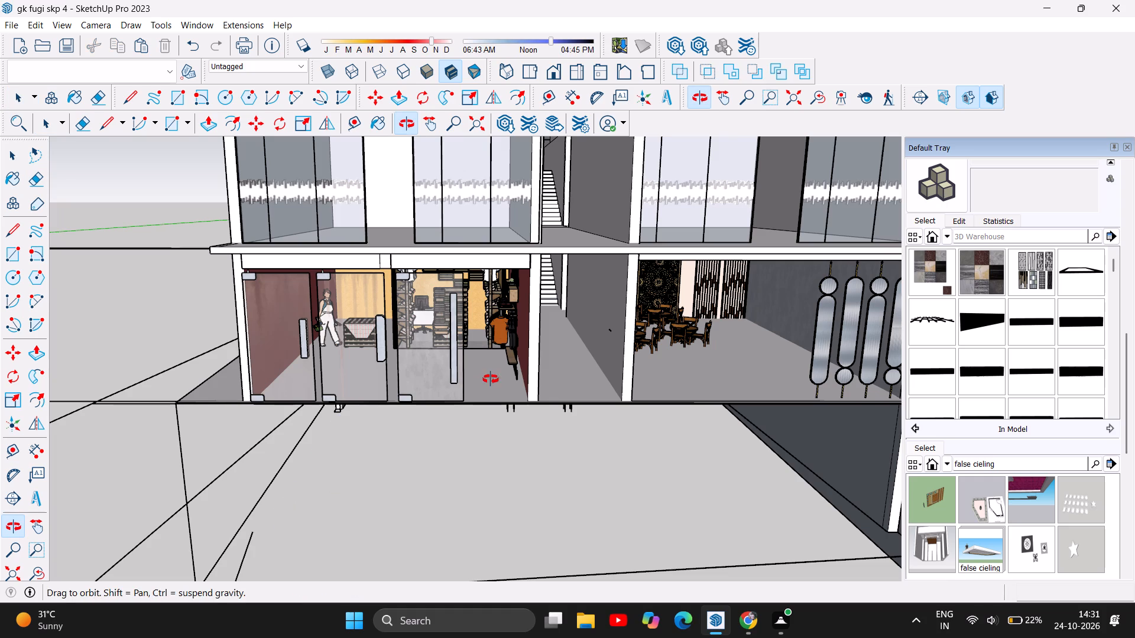
drag(486, 385, 450, 322)
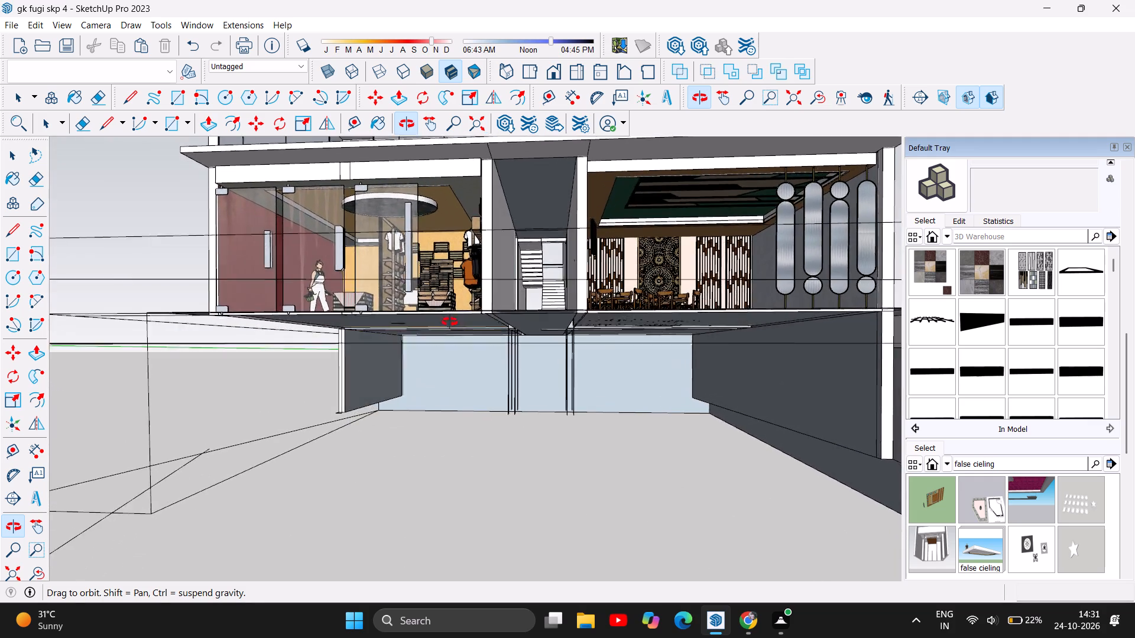
drag(450, 322, 417, 284)
scroll(518, 323, up, 3)
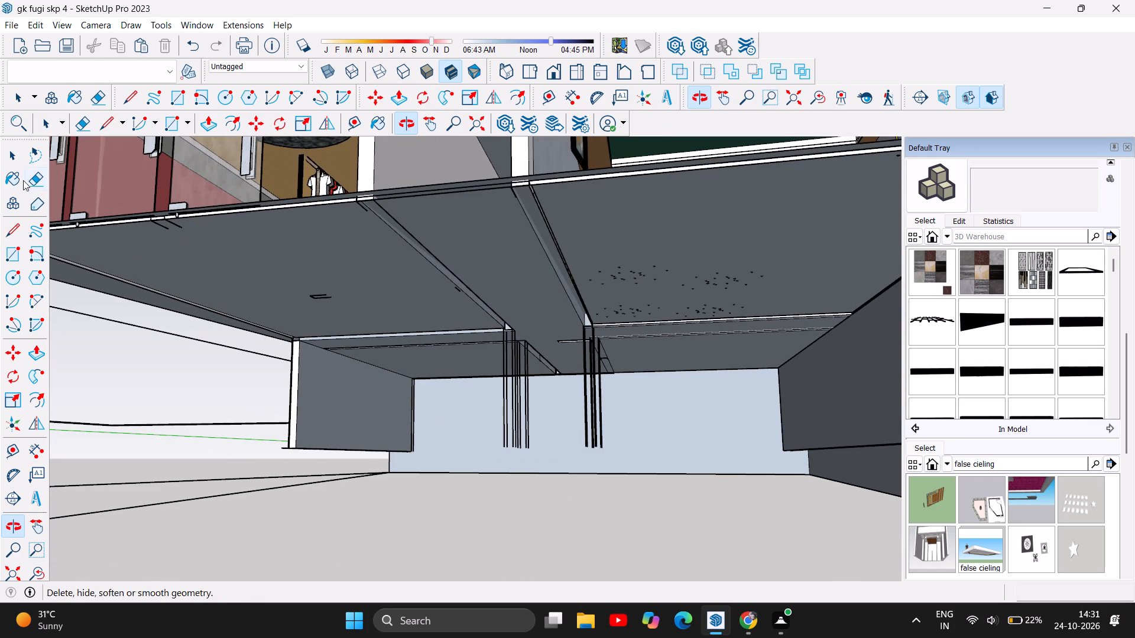
click(11, 156)
click(342, 407)
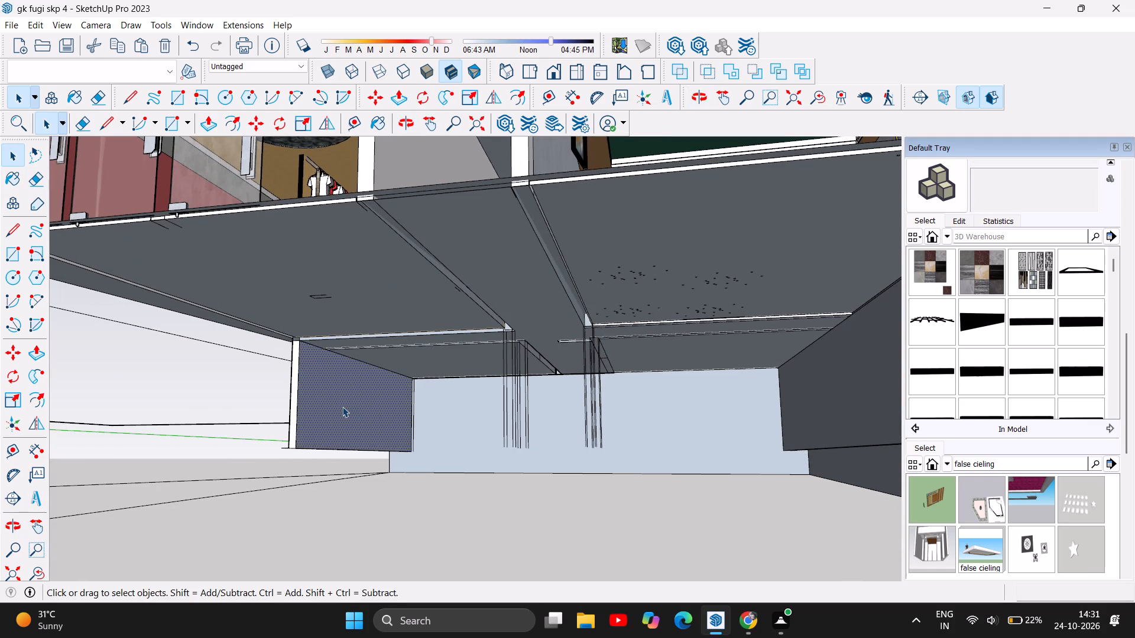
key(Delete)
click(320, 410)
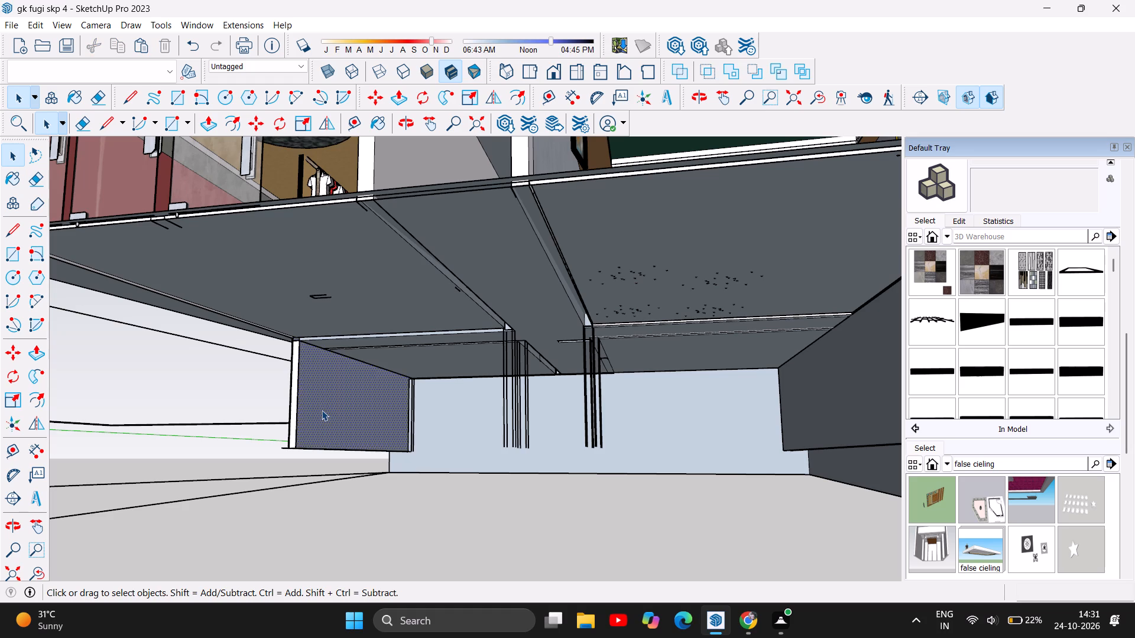
key(Delete)
click(310, 408)
key(Delete)
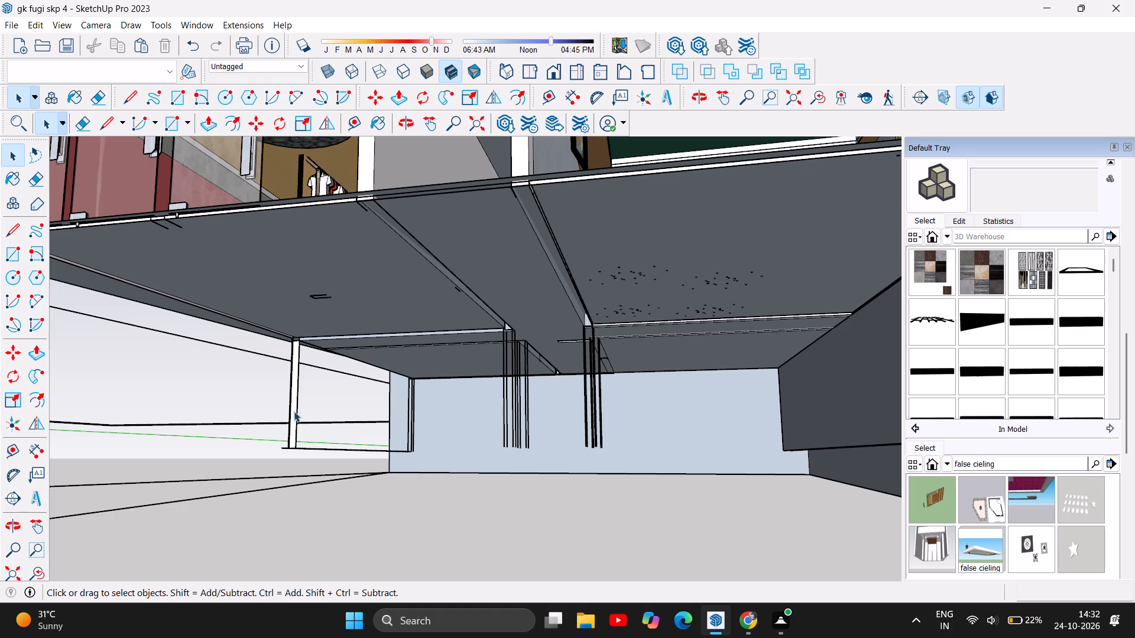
Delete the narrow white end face of that short side wall and its leftover vertical edges.
click(294, 415)
key(Delete)
click(294, 415)
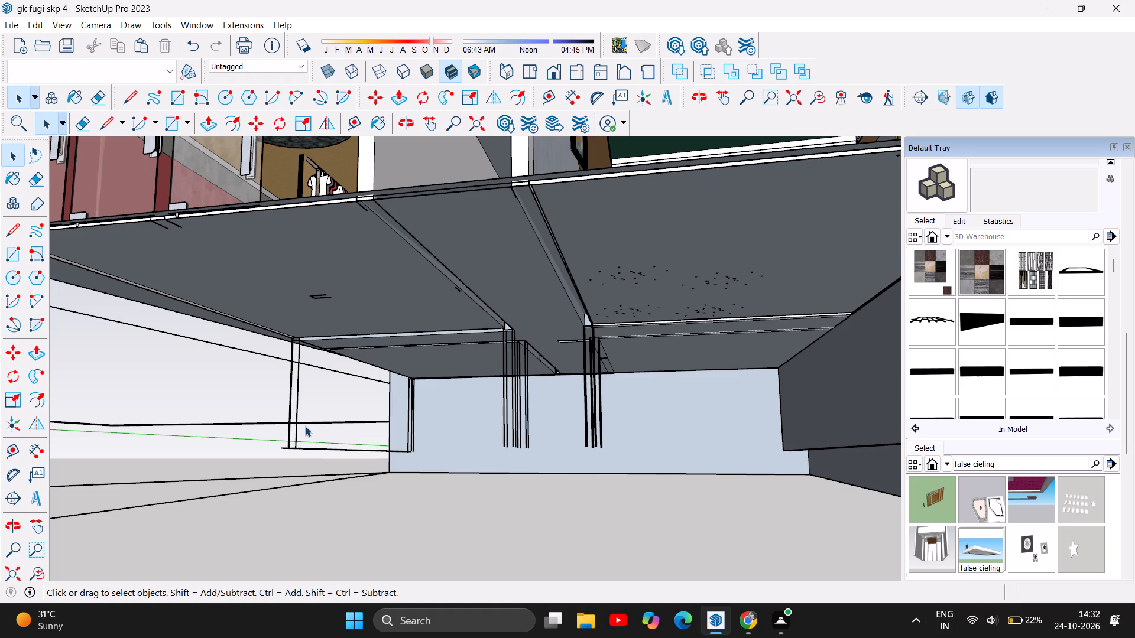
key(Delete)
click(296, 421)
key(Delete)
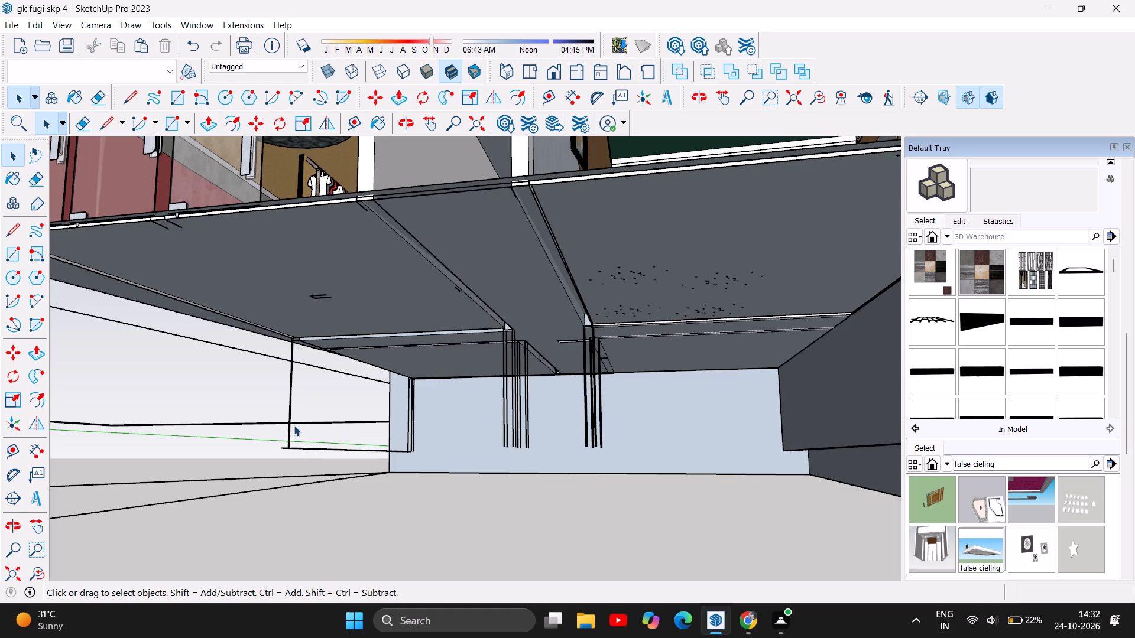
double_click(290, 418)
key(Delete)
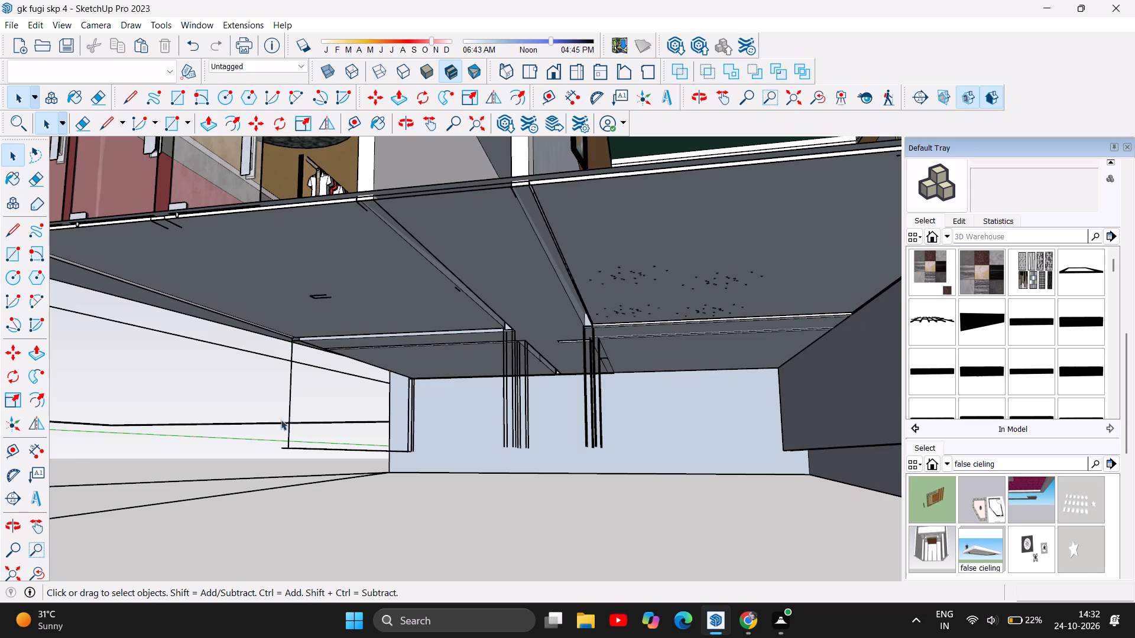
click(289, 414)
key(Delete)
Lasso-select and delete the leftover bottom edge of the removed short side wall beside the light-blue back wall.
click(25, 156)
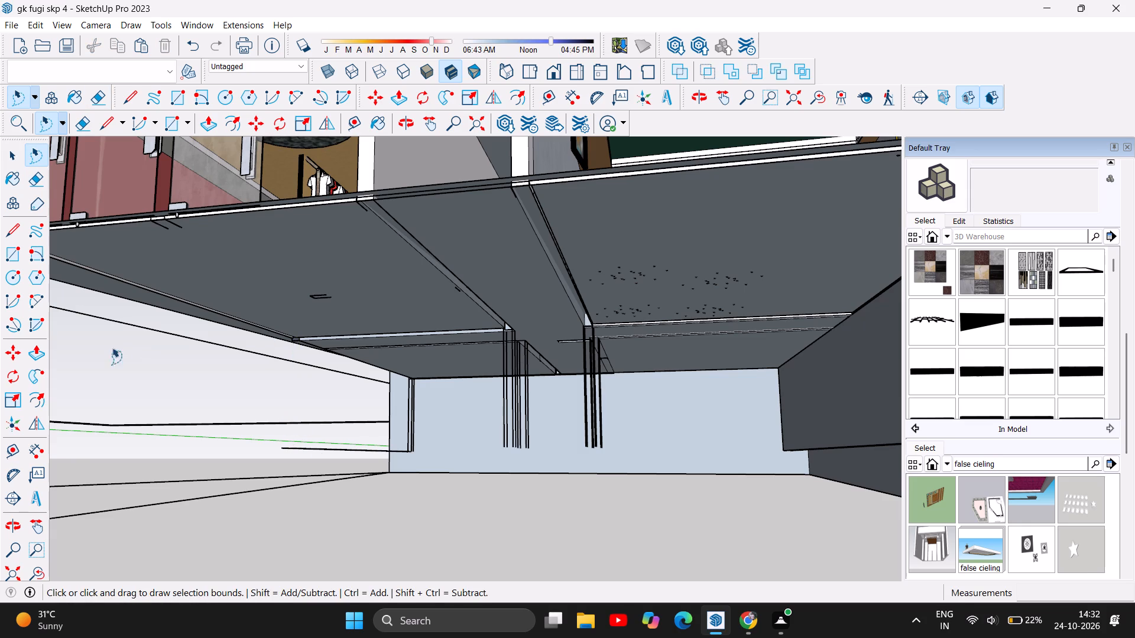
drag(84, 314, 43, 535)
drag(163, 407, 27, 498)
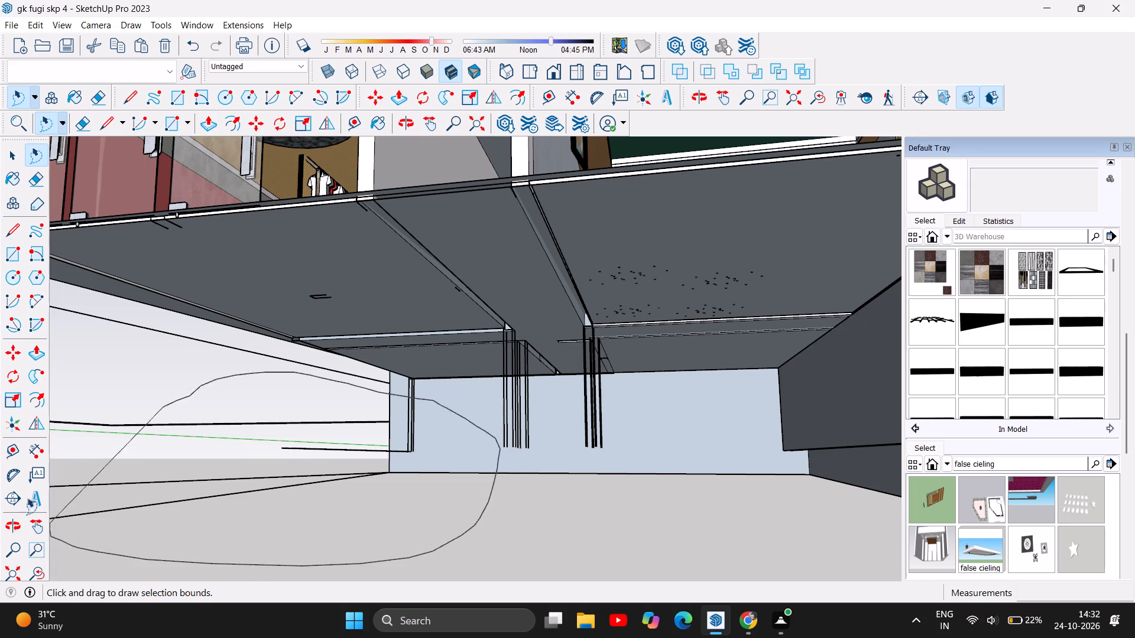
drag(27, 498, 33, 484)
scroll(361, 520, down, 5)
scroll(459, 512, down, 3)
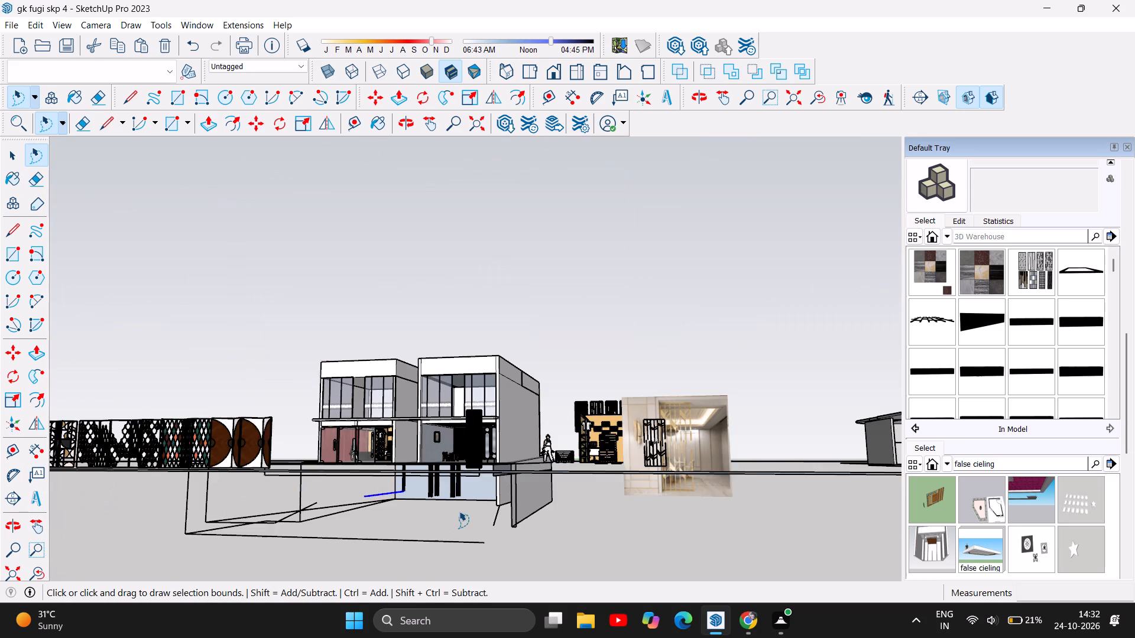
key(Delete)
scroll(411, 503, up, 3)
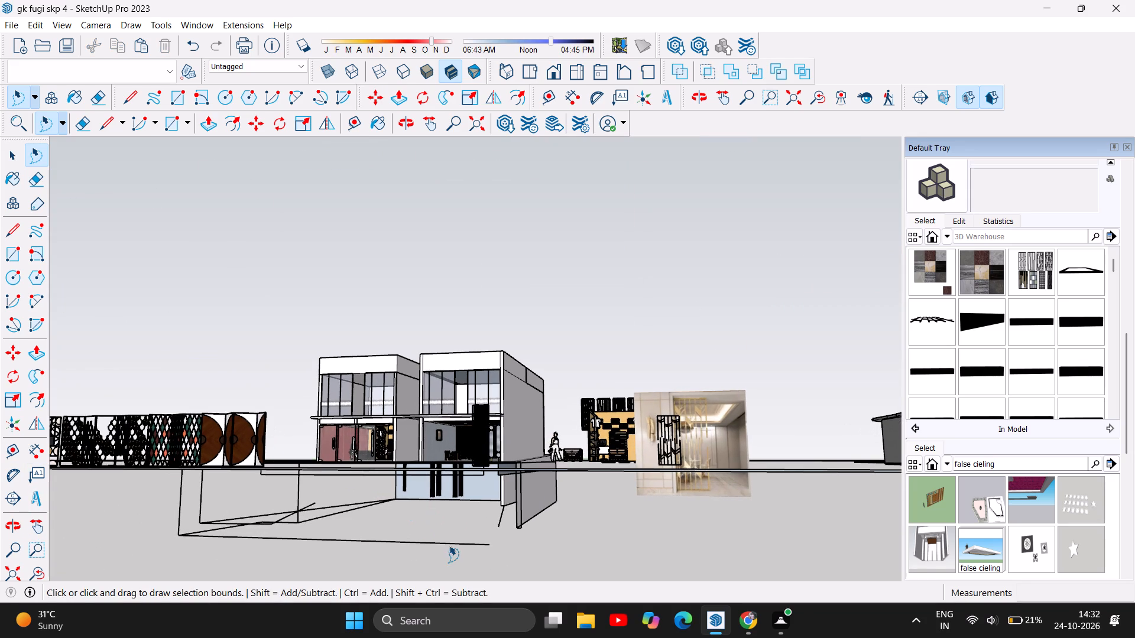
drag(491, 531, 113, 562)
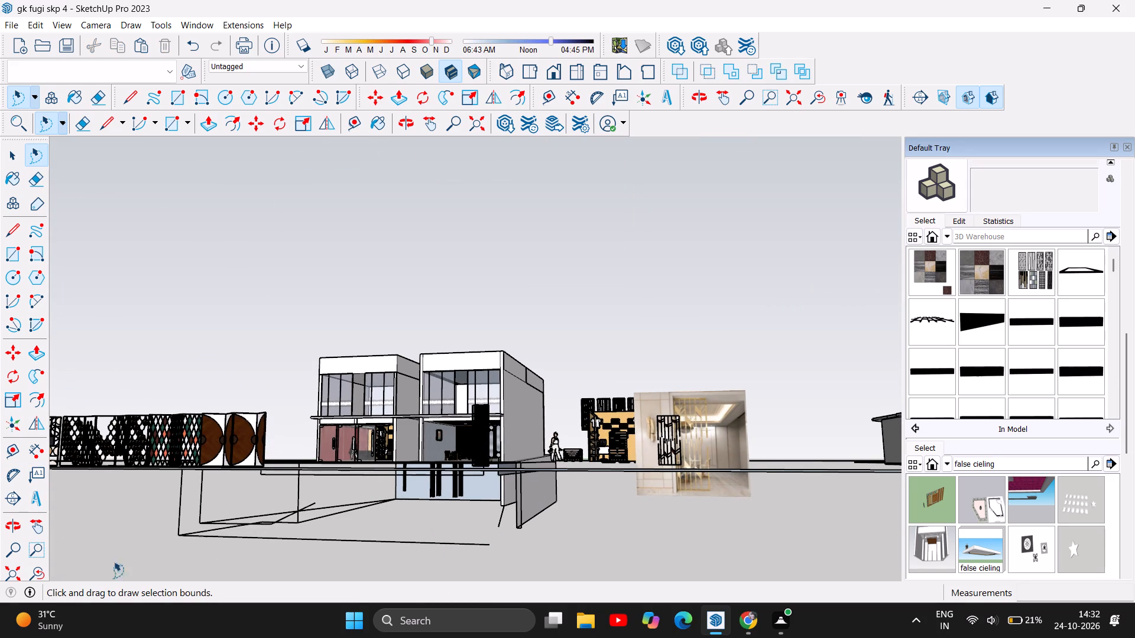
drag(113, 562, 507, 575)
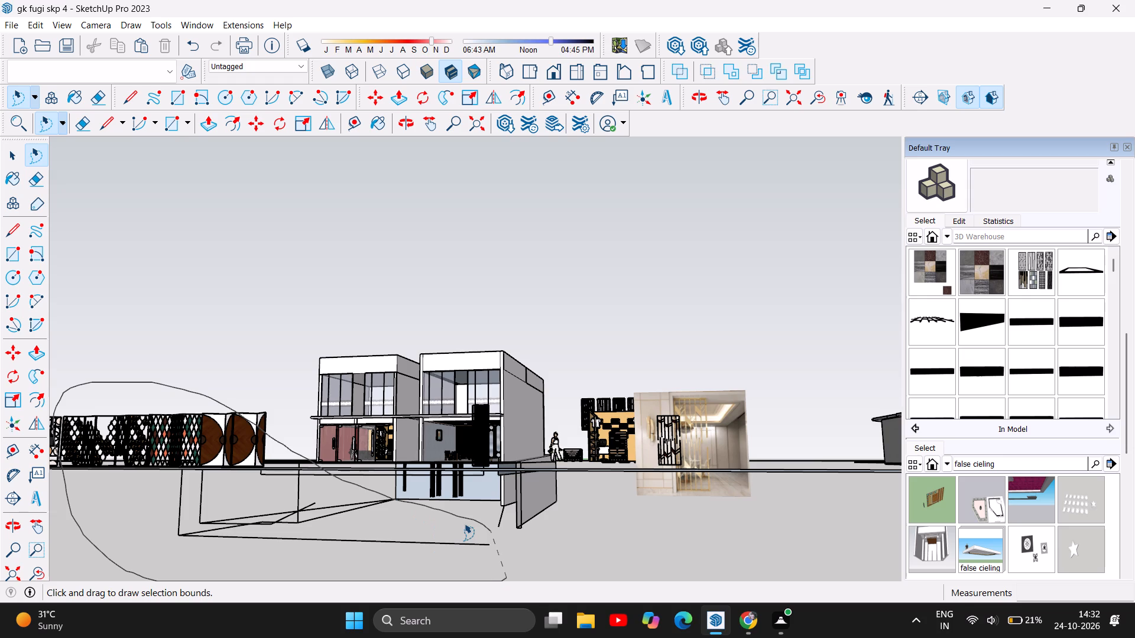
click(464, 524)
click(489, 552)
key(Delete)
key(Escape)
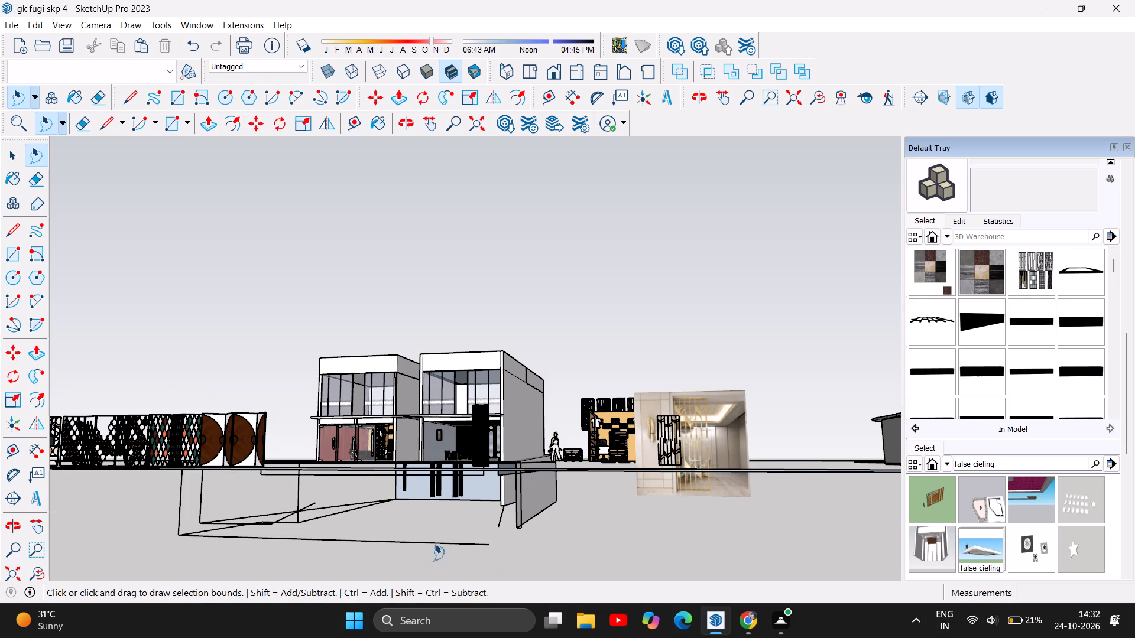
Delete the cluster of loose vertical edges below the partition beside the glass-door shop, in front of the light-blue back wall.
scroll(433, 545, up, 11)
scroll(433, 545, down, 5)
scroll(420, 491, up, 2)
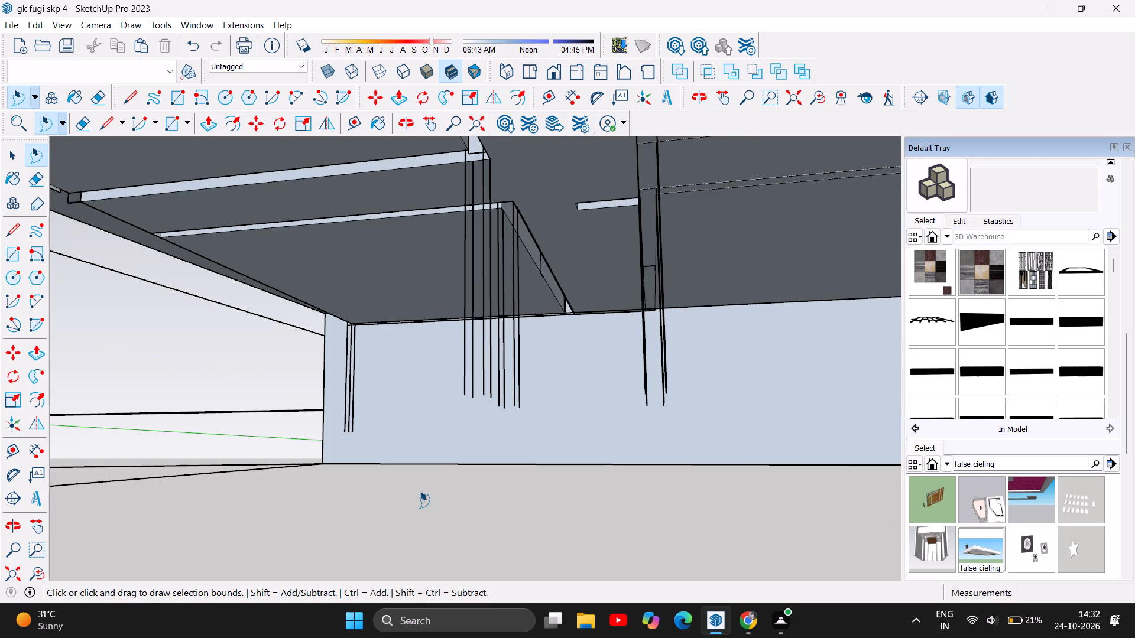
scroll(420, 491, down, 1)
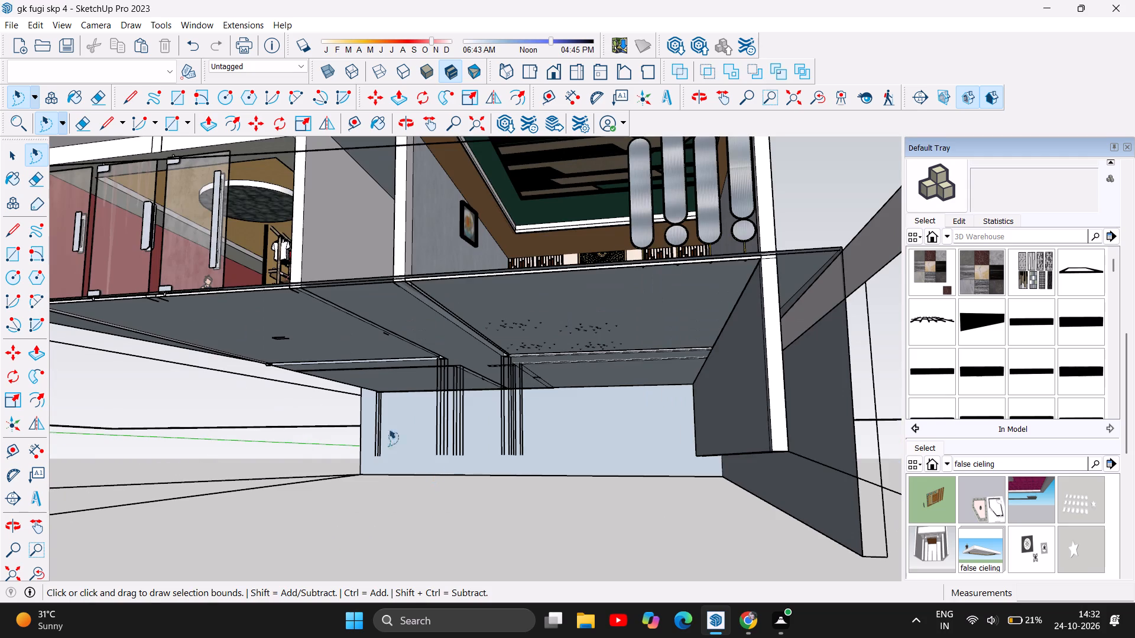
click(9, 154)
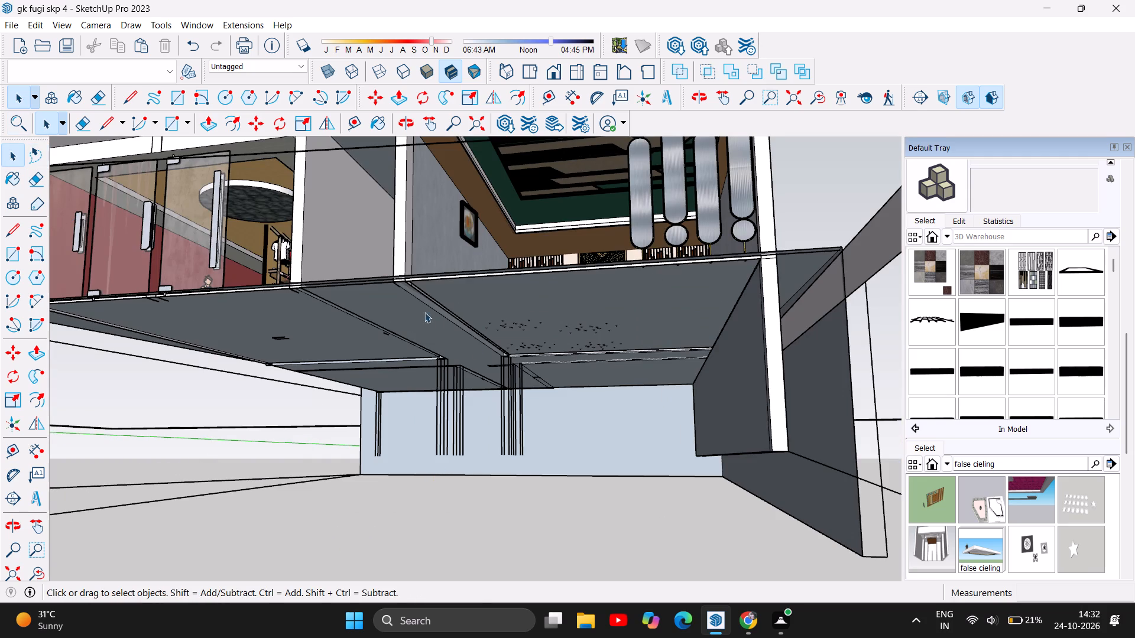
click(437, 407)
key(Delete)
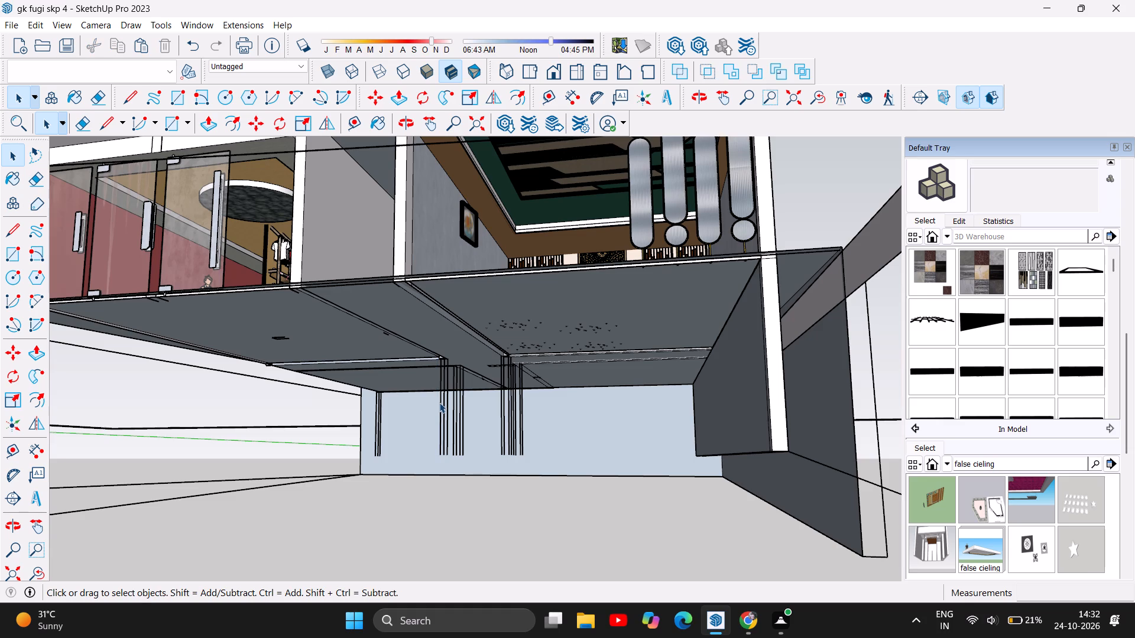
click(441, 404)
key(Delete)
click(445, 403)
key(Delete)
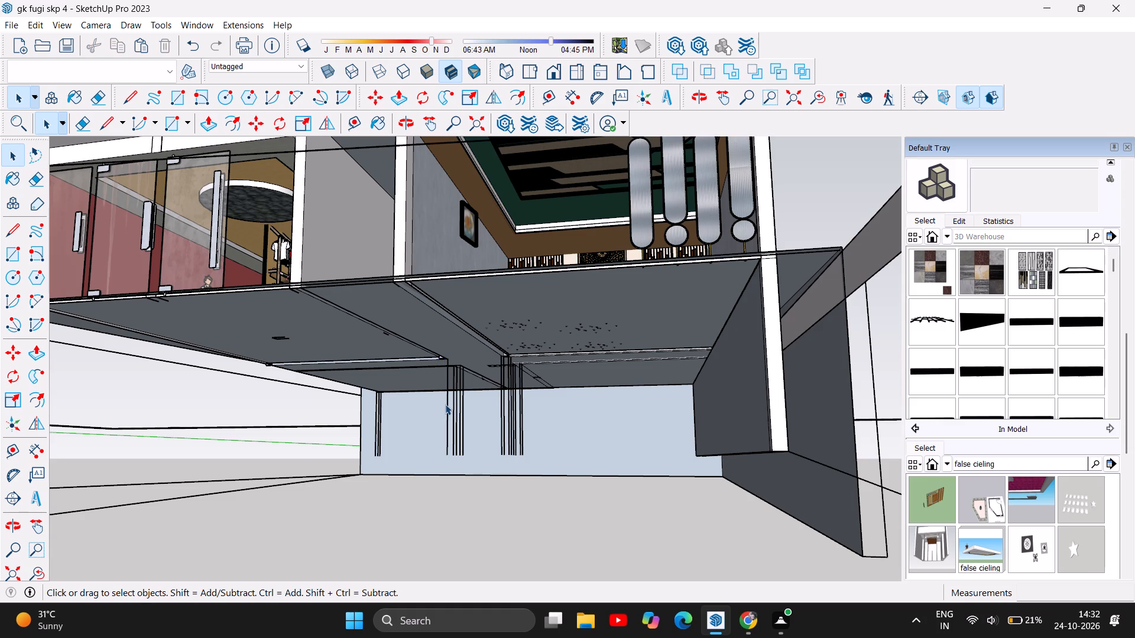
click(445, 404)
click(449, 407)
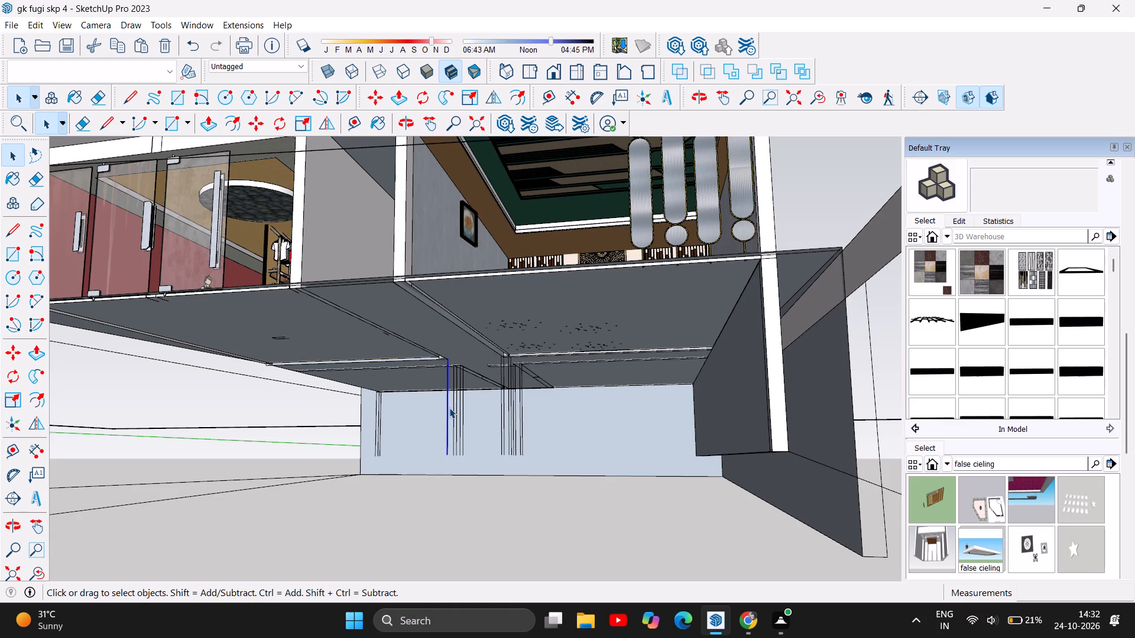
key(Delete)
click(453, 406)
key(Delete)
click(459, 409)
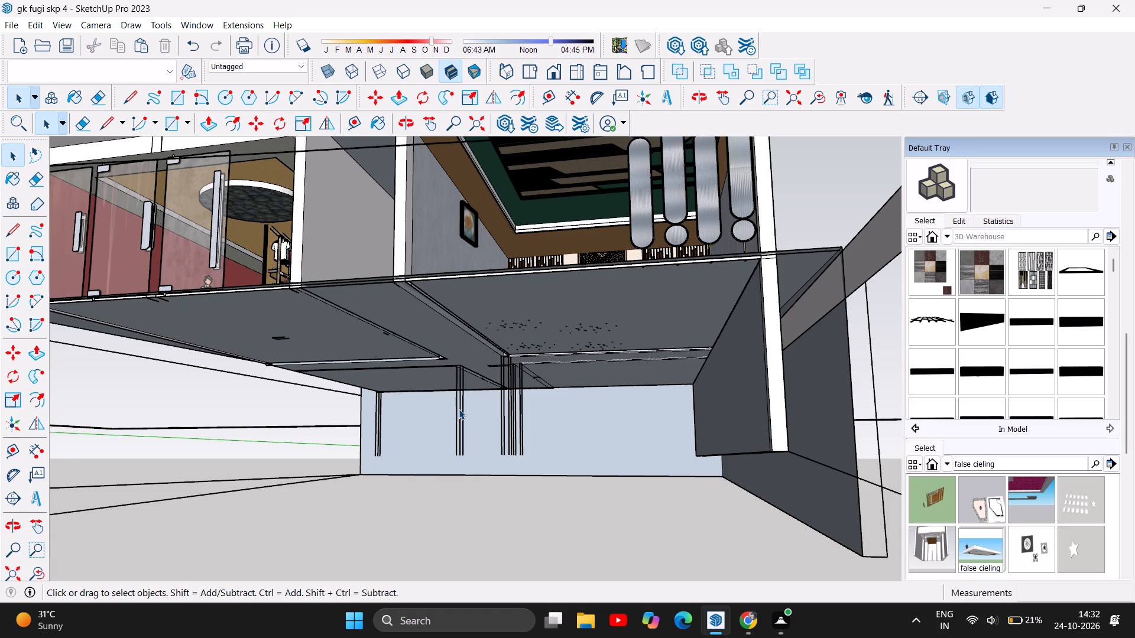
key(Delete)
click(463, 410)
key(Delete)
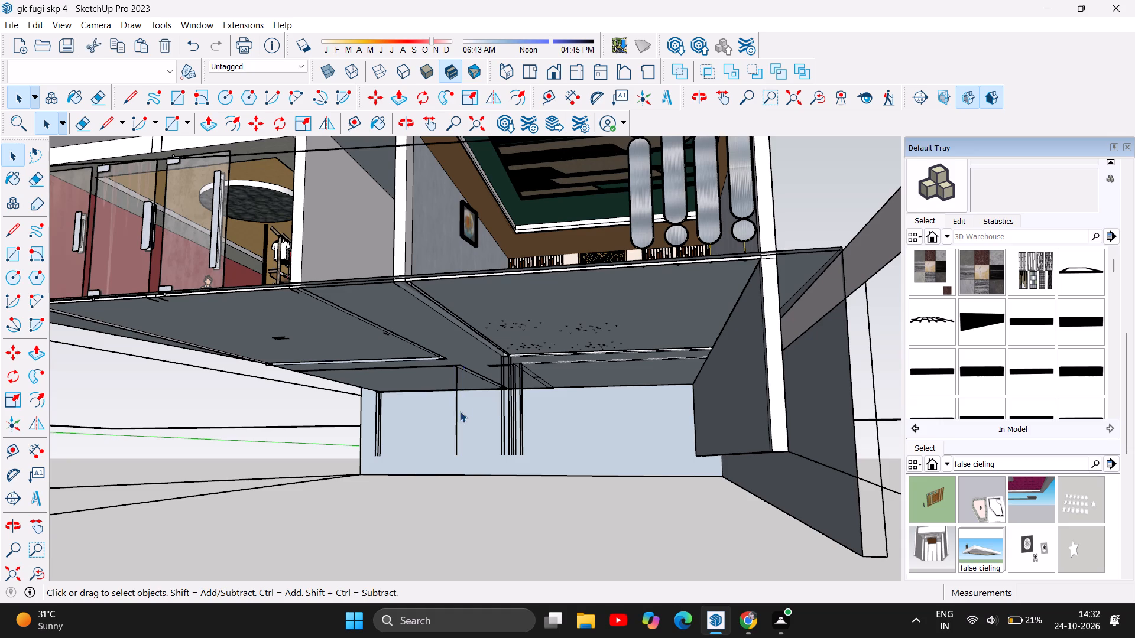
click(455, 411)
key(Delete)
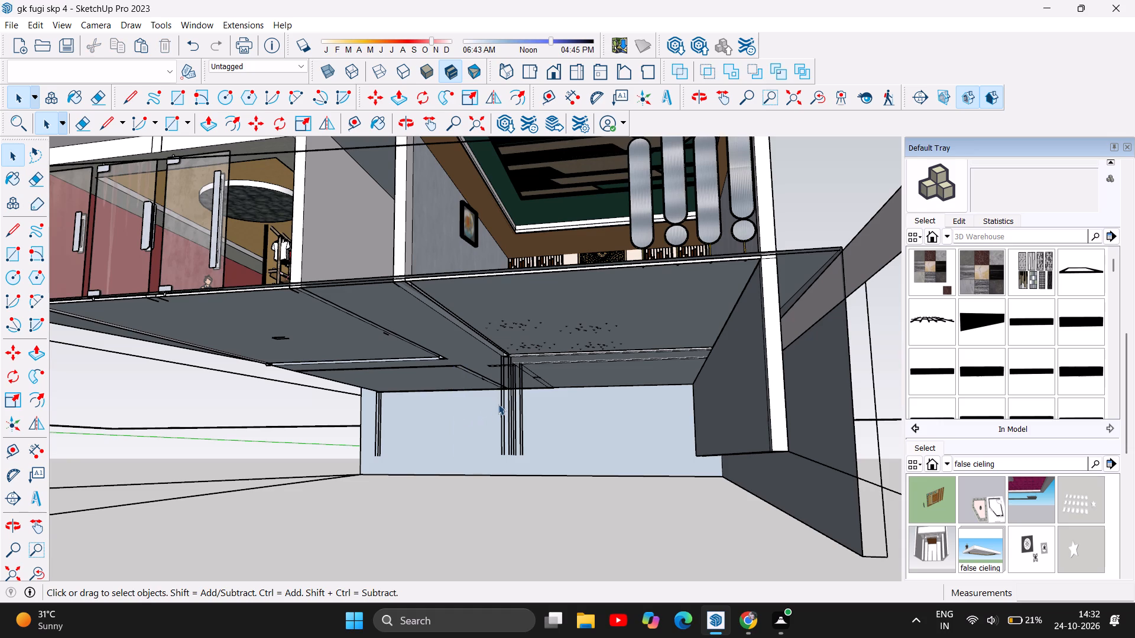
Delete the second cluster of loose vertical edges near the middle of the light-blue back wall, below the other partition.
click(499, 405)
click(501, 406)
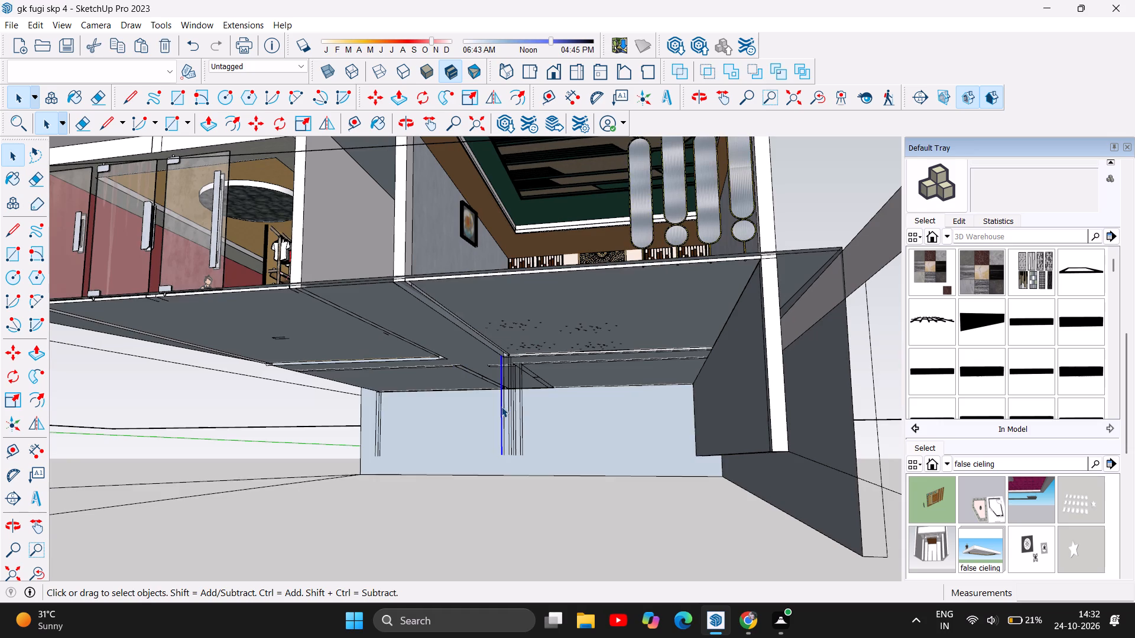
key(Delete)
double_click(504, 406)
key(Delete)
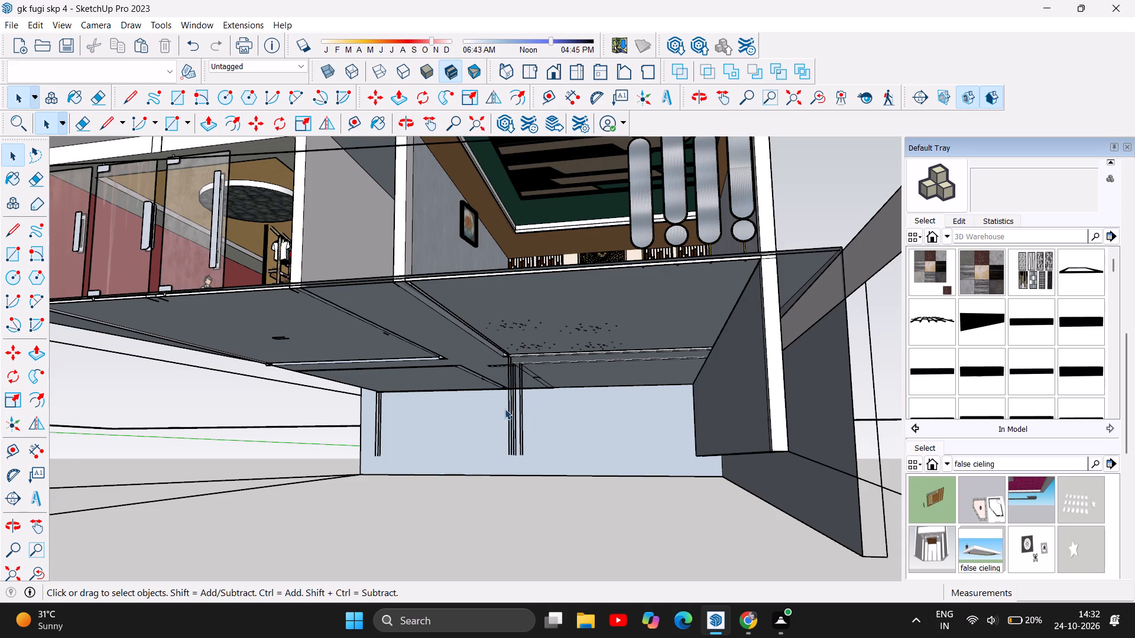
click(508, 409)
key(Delete)
double_click(510, 411)
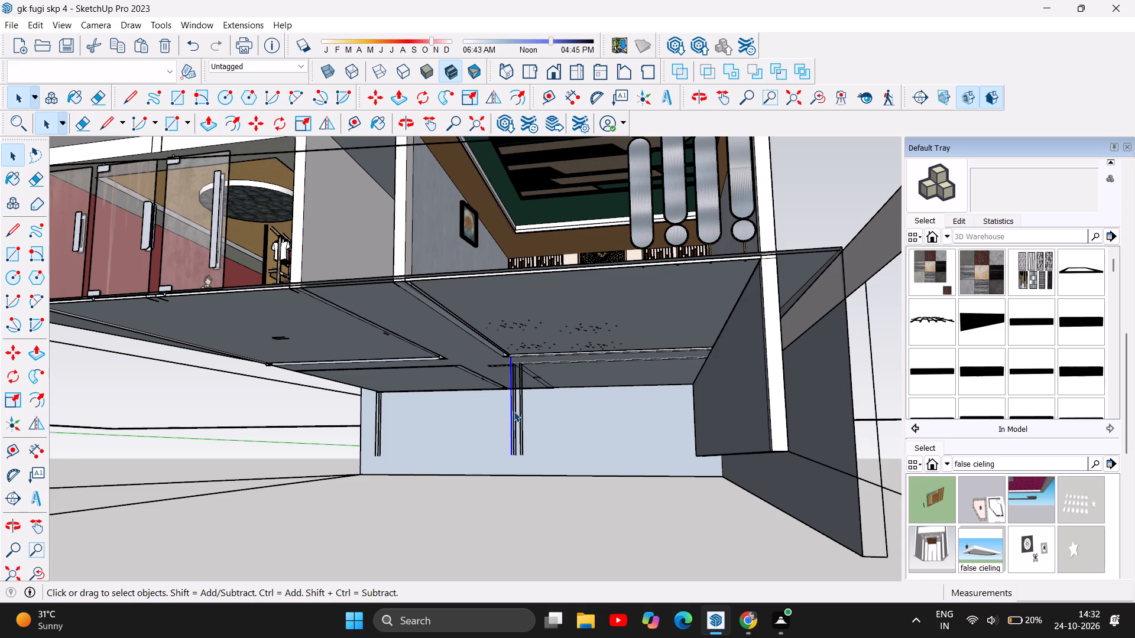
key(Delete)
click(514, 411)
key(Delete)
click(514, 411)
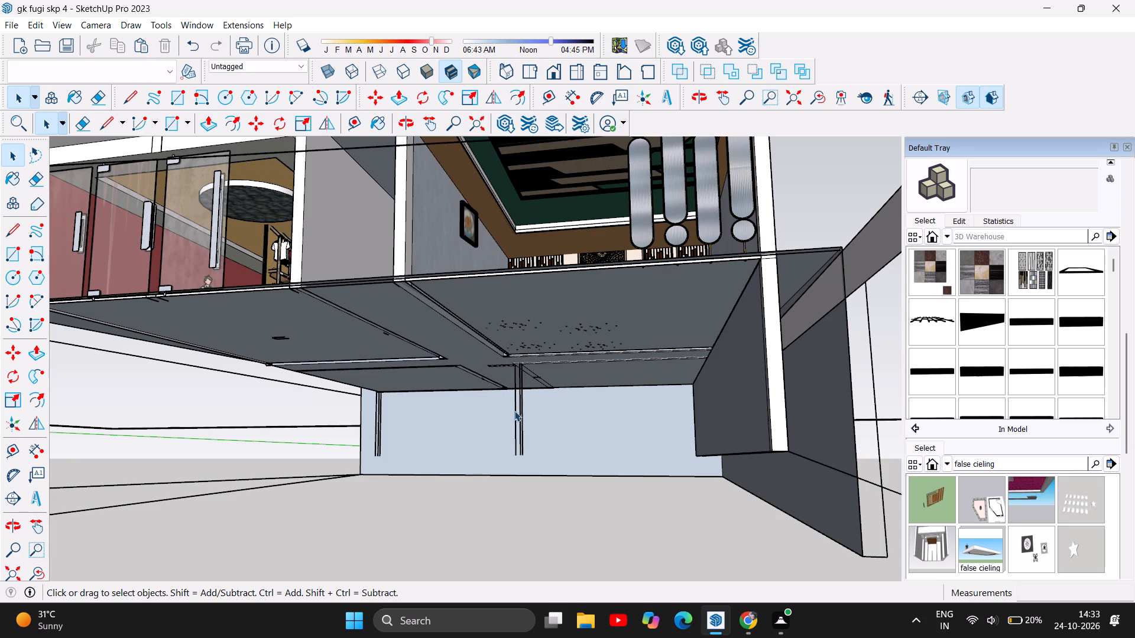
key(Delete)
click(520, 409)
key(Delete)
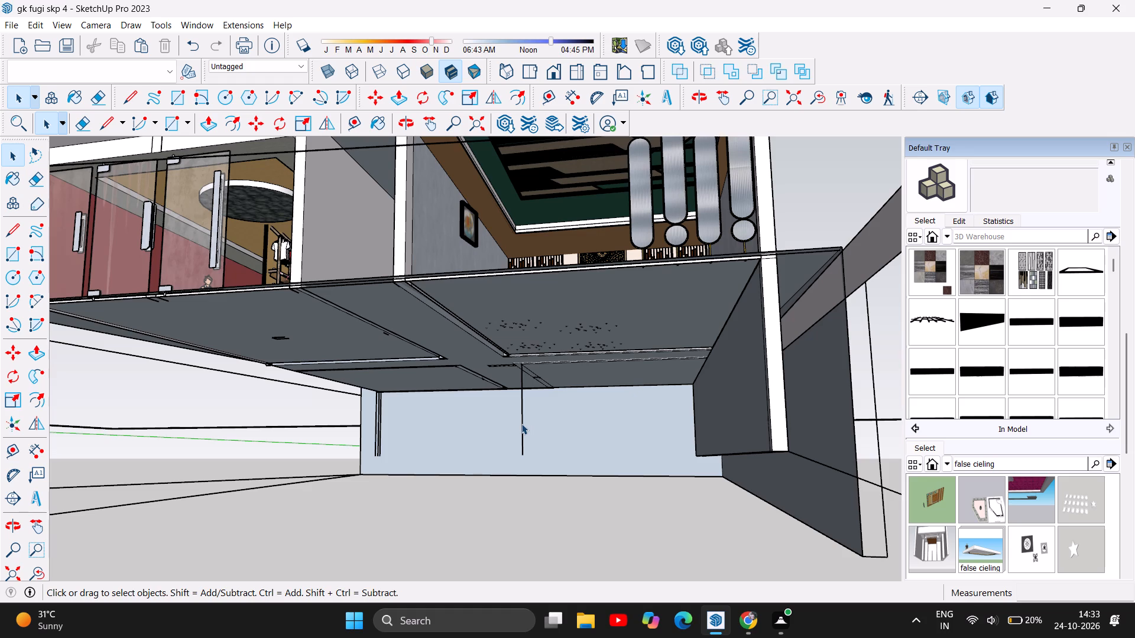
double_click(521, 424)
key(Delete)
Delete the last loose vertical edges near the far corner of the light-blue back wall.
click(380, 418)
key(Delete)
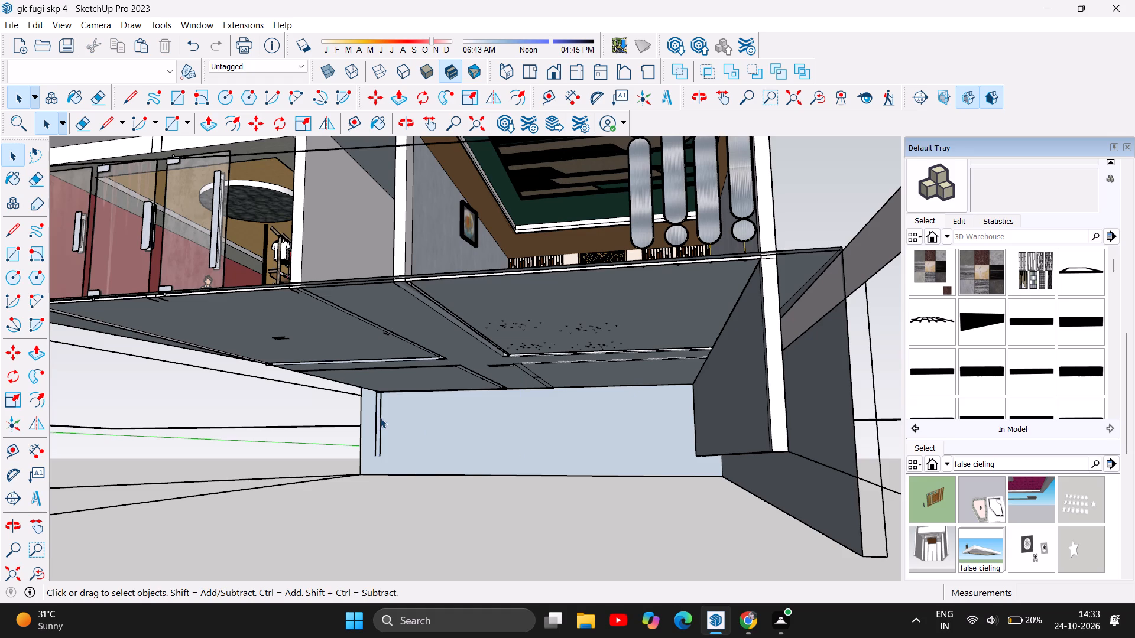
click(380, 418)
key(Delete)
click(376, 420)
key(Delete)
Delete the light-blue back wall face of the base block below the building.
click(391, 427)
key(Delete)
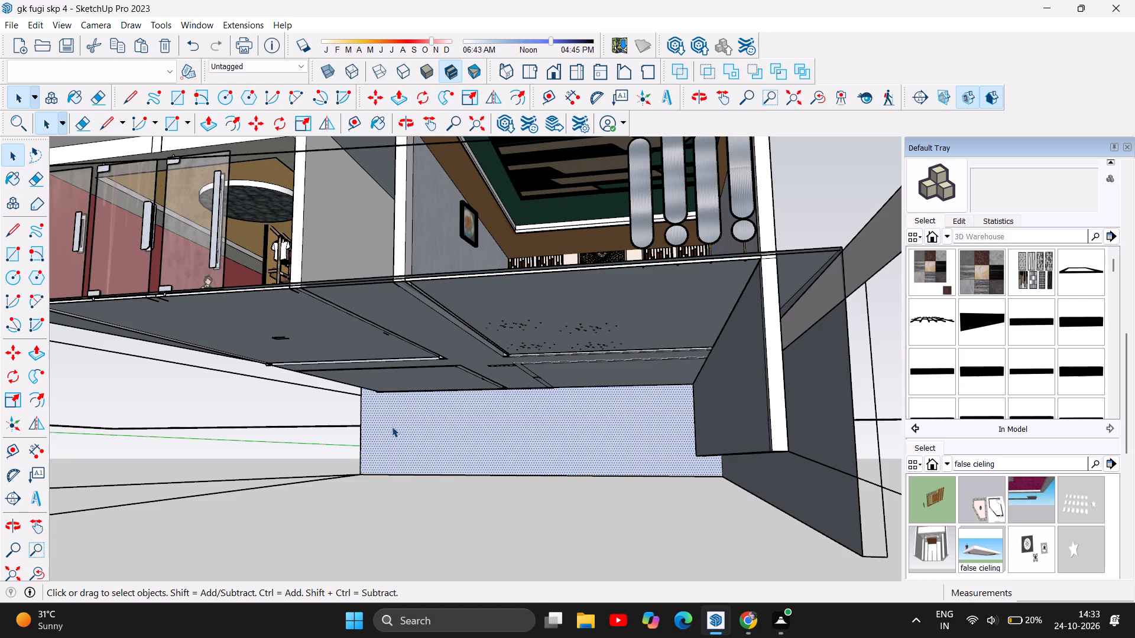
click(392, 427)
key(Delete)
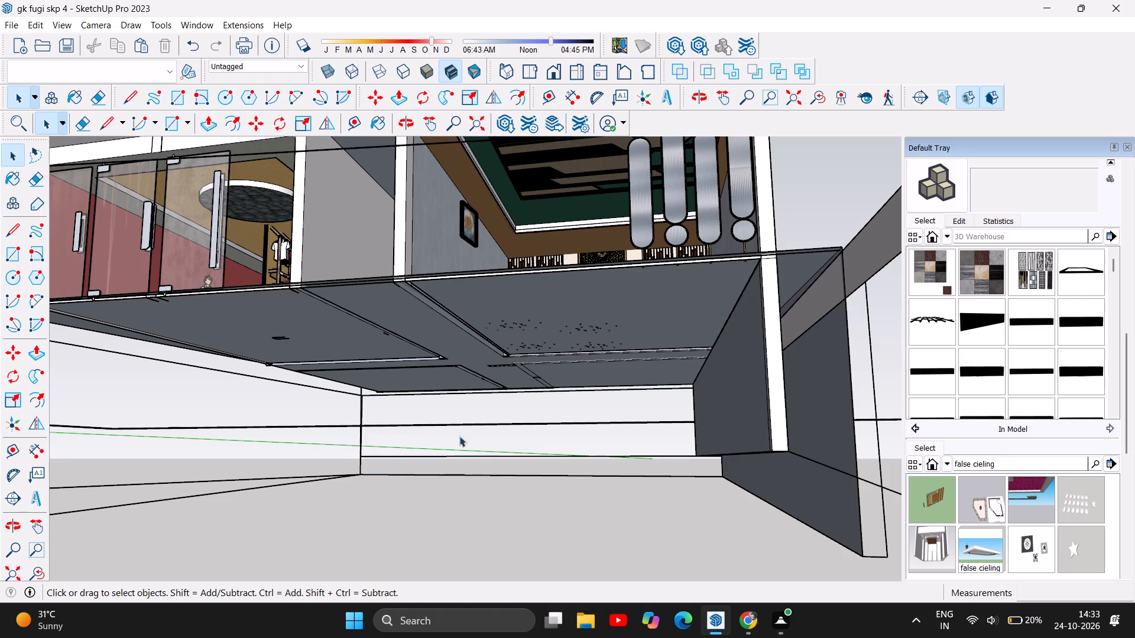
double_click(476, 423)
key(Delete)
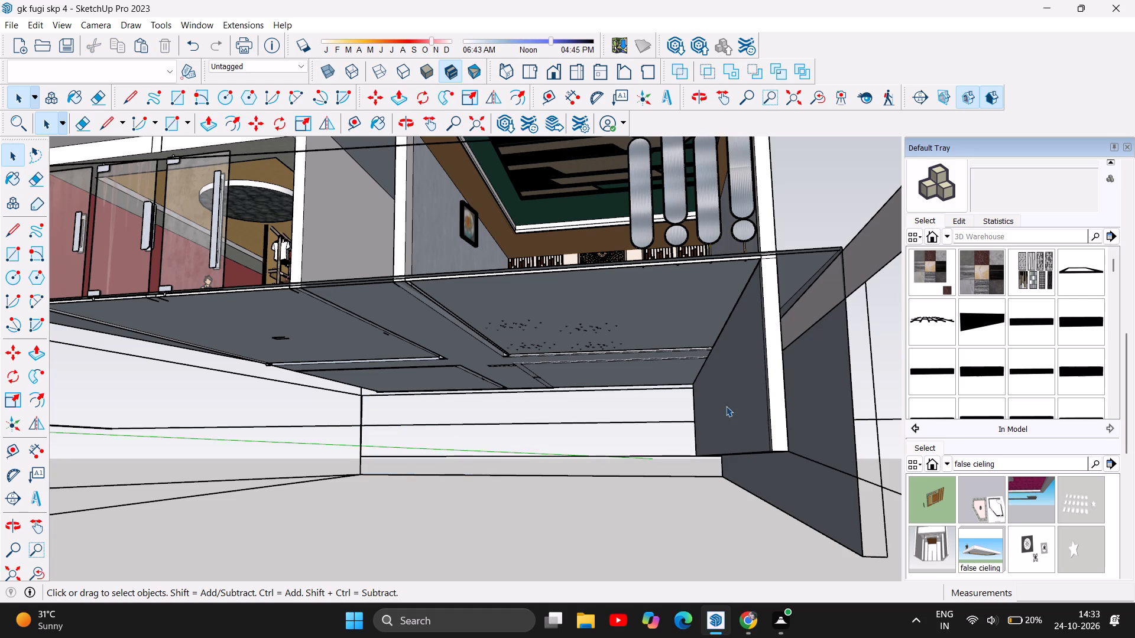
Delete the white end face, vertical edges and dark inner face of the remaining side wall below the room with hanging panels.
click(773, 404)
key(Delete)
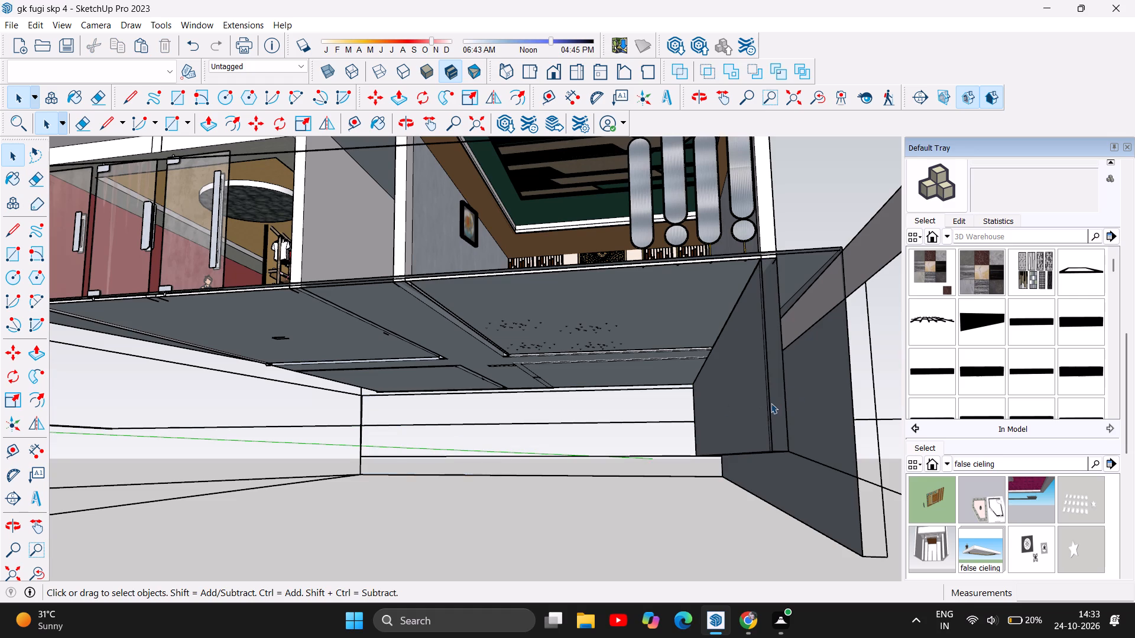
click(768, 410)
key(Delete)
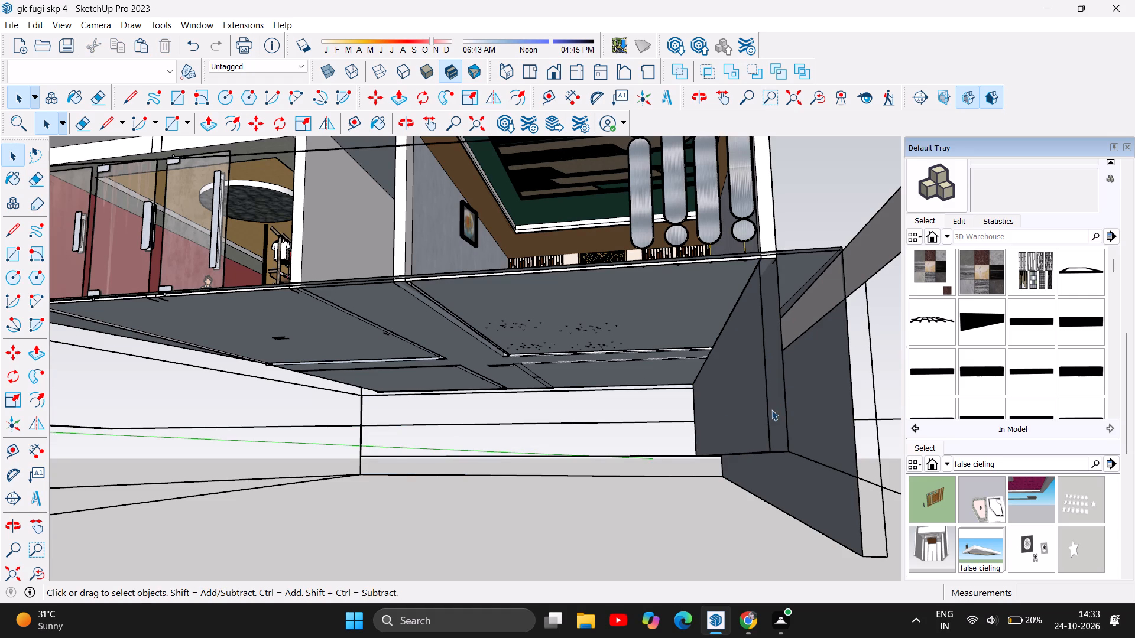
click(769, 411)
key(Delete)
click(784, 403)
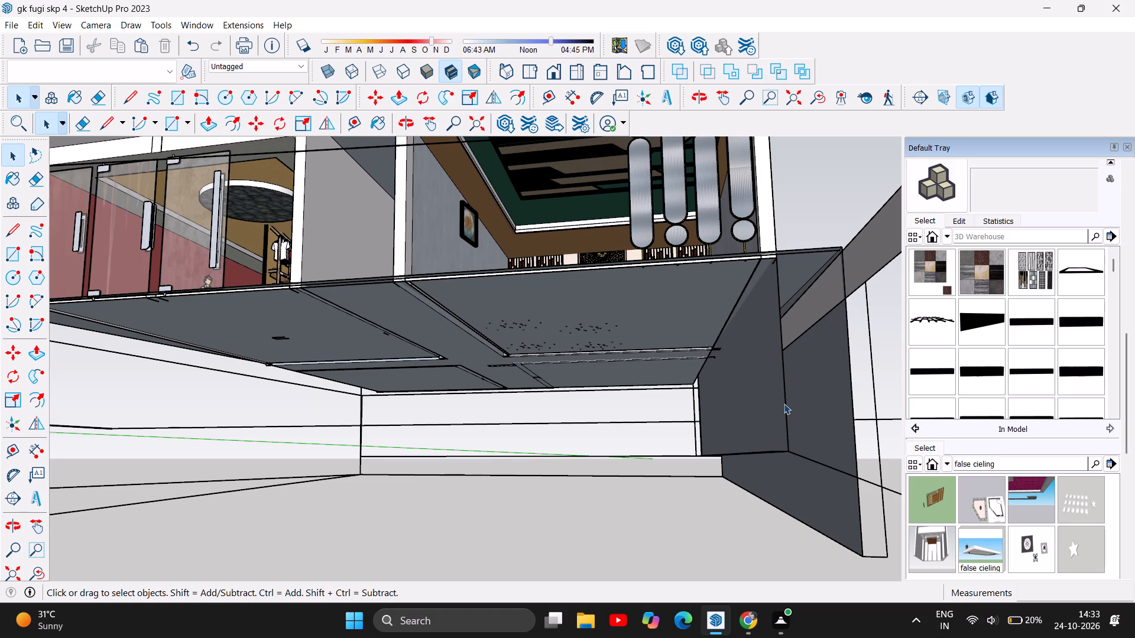
key(Delete)
Delete the dark outer side wall face and the long grey sloping face beyond it.
click(761, 448)
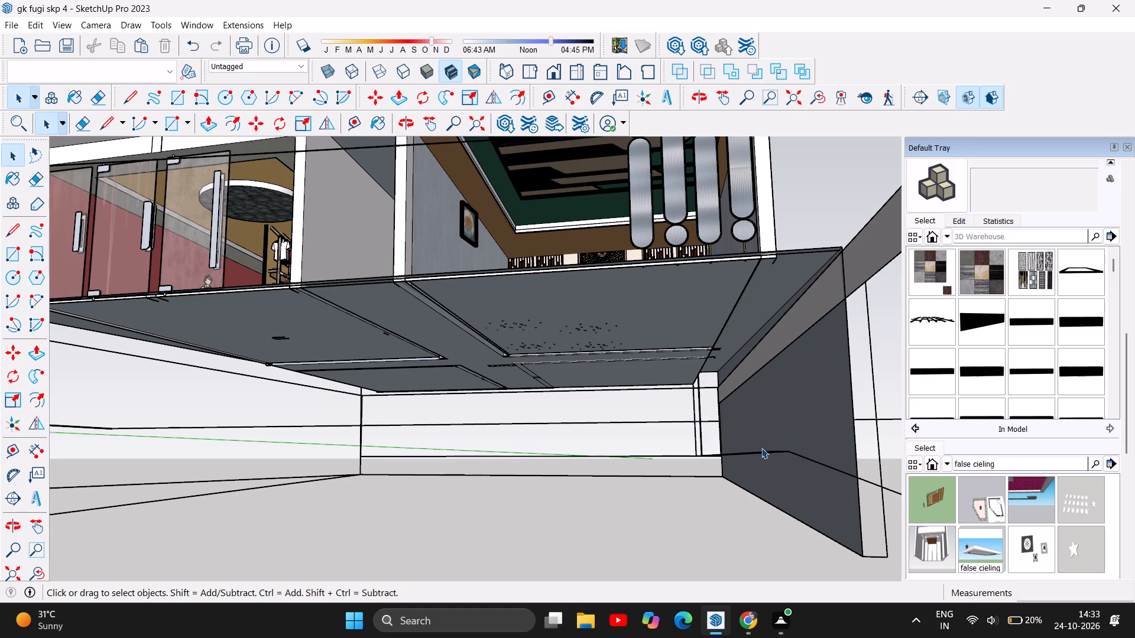
key(Delete)
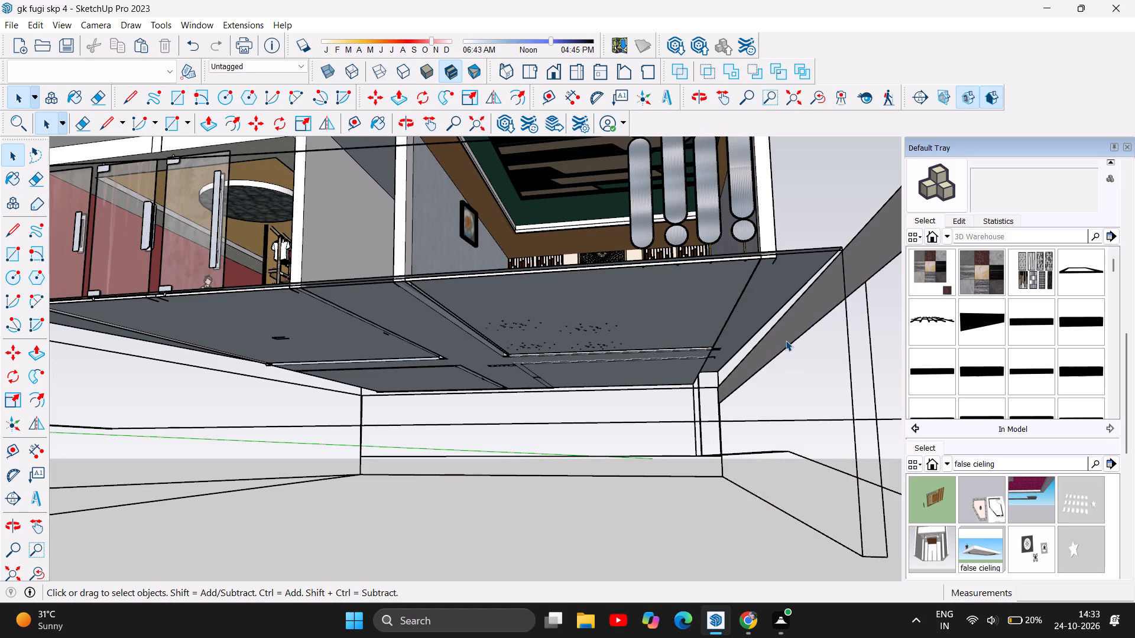
click(786, 340)
key(Delete)
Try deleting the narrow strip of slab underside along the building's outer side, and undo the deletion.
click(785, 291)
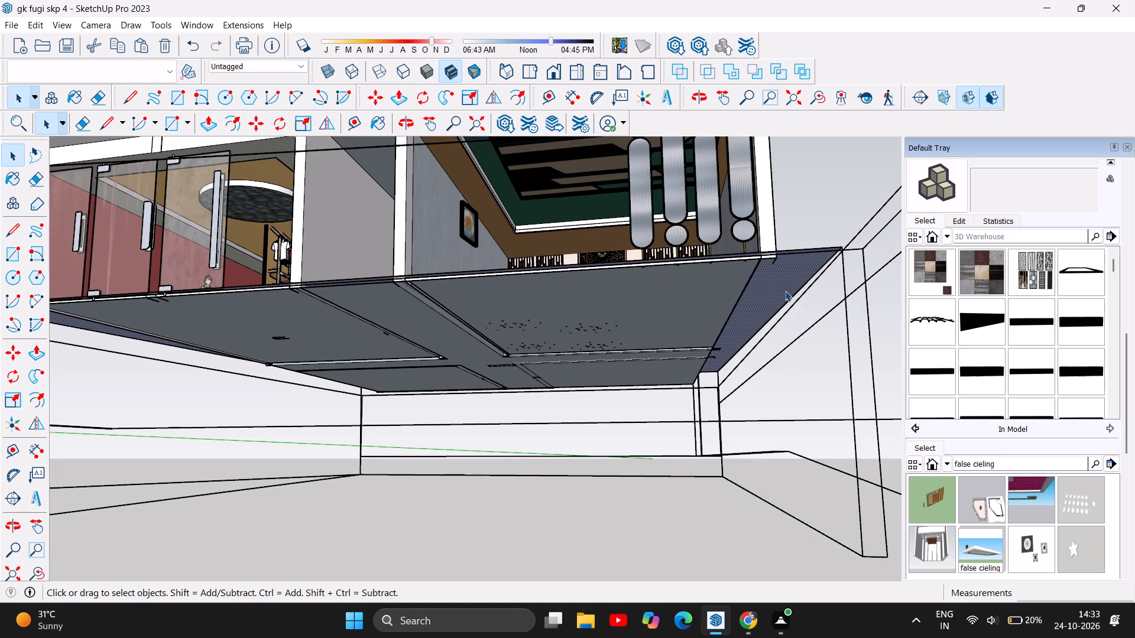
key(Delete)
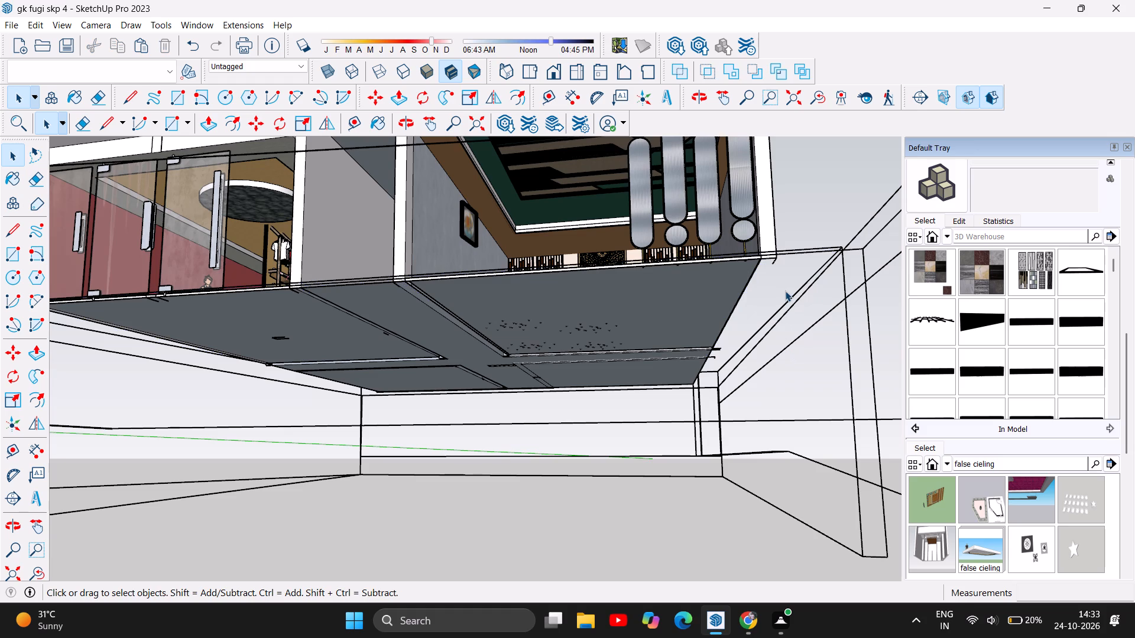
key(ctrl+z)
Delete the loose vertical edges at the removed back wall's corner and the top edges that ran just below the slab.
scroll(668, 405, down, 4)
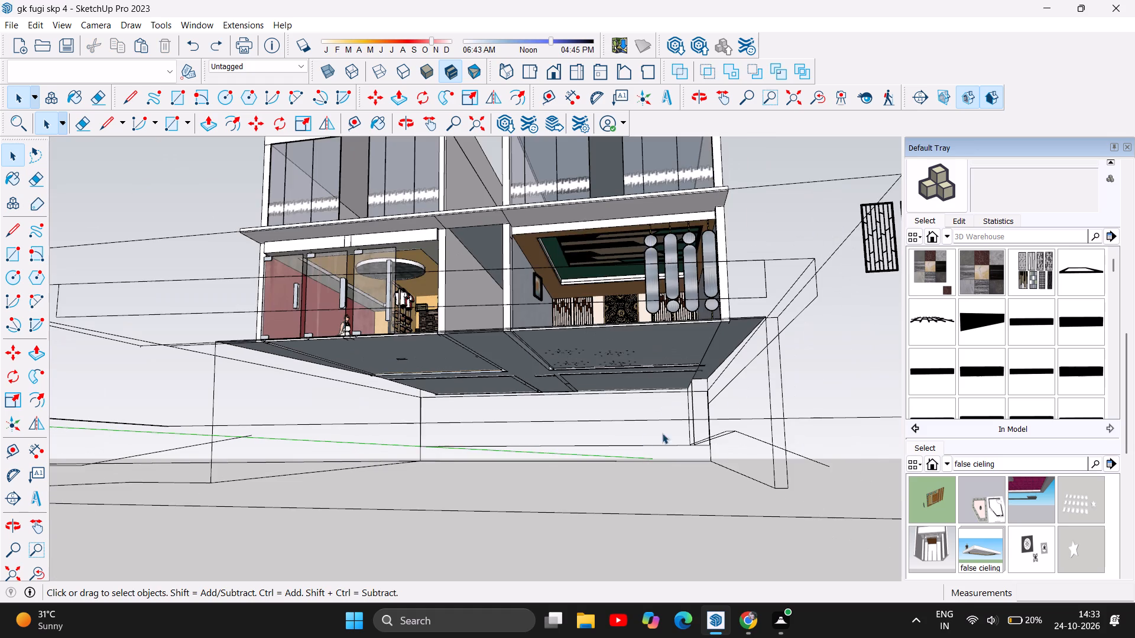
scroll(401, 447, up, 3)
scroll(401, 447, down, 2)
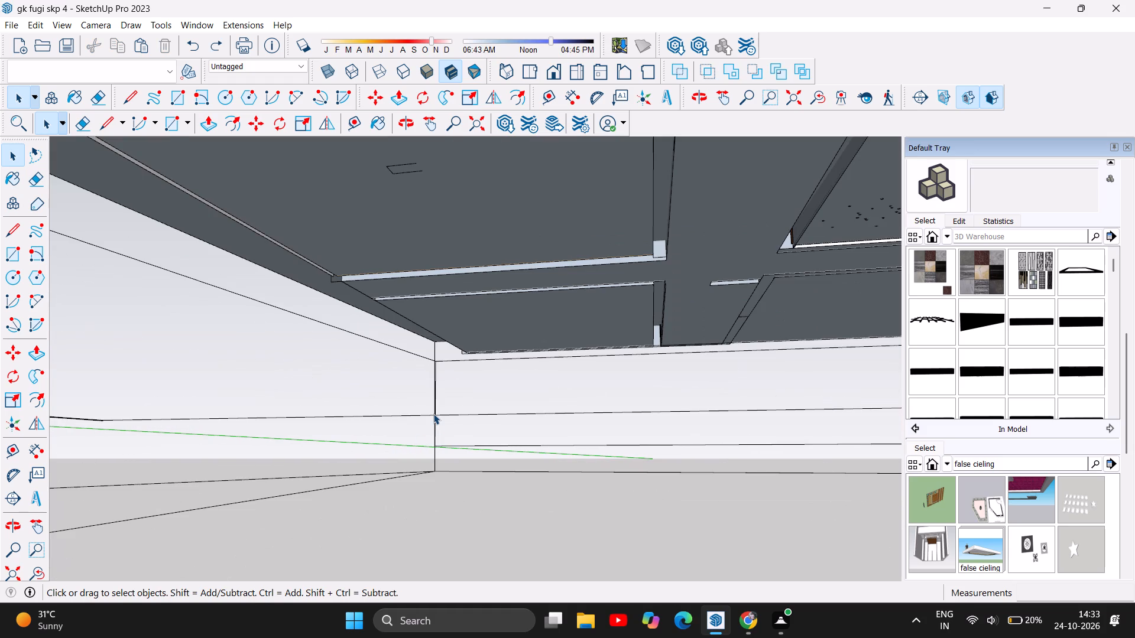
click(433, 414)
key(Delete)
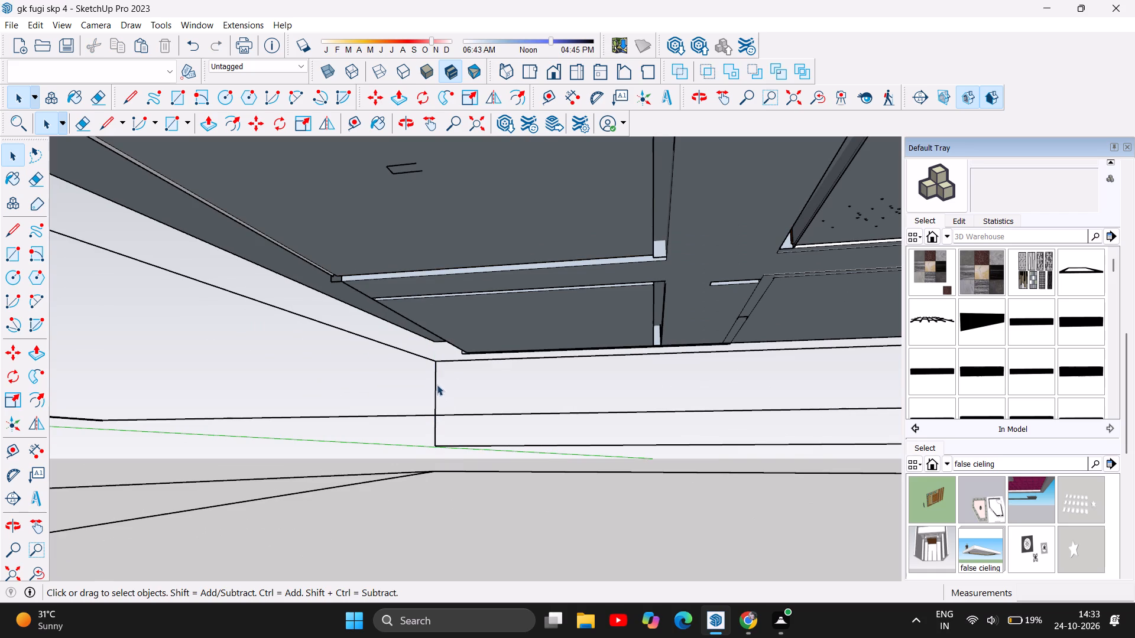
double_click(437, 379)
key(Delete)
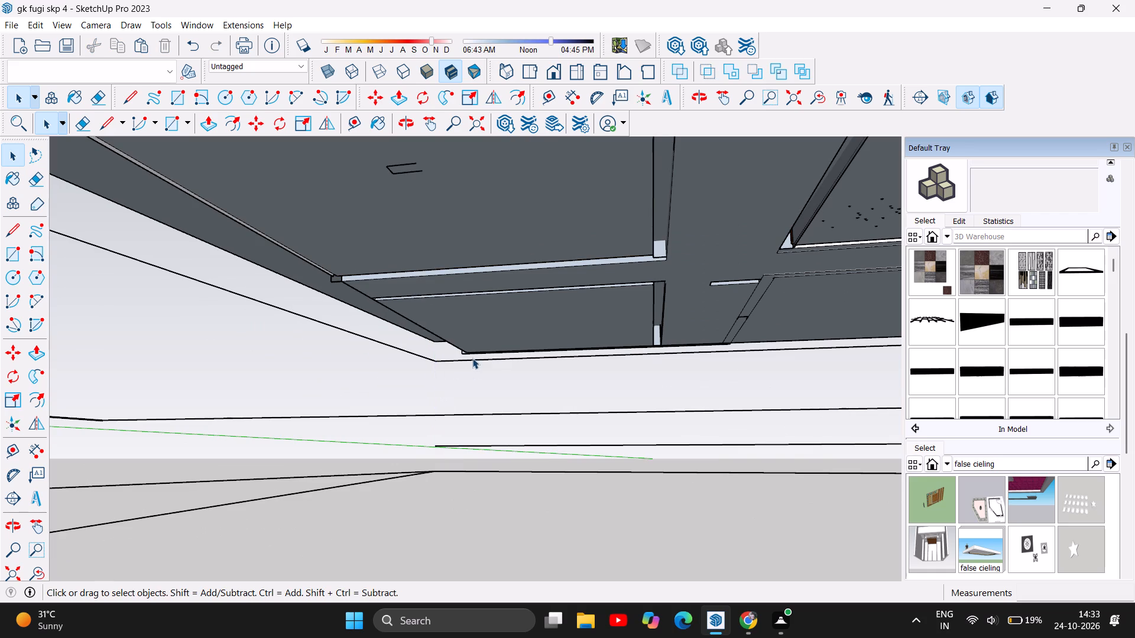
click(480, 362)
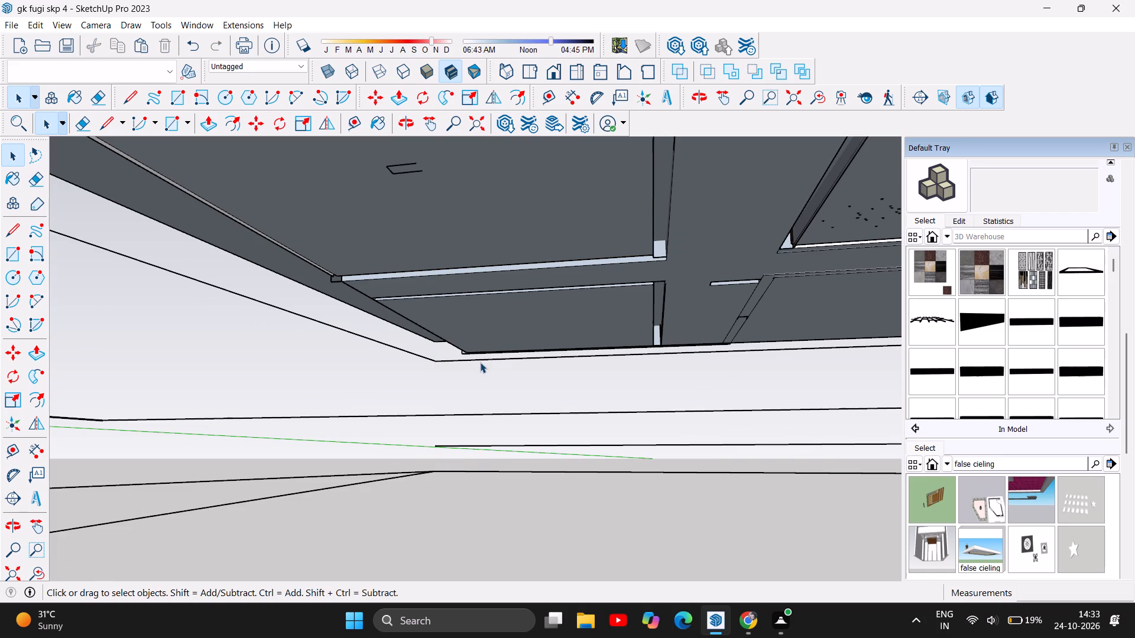
click(488, 359)
key(Delete)
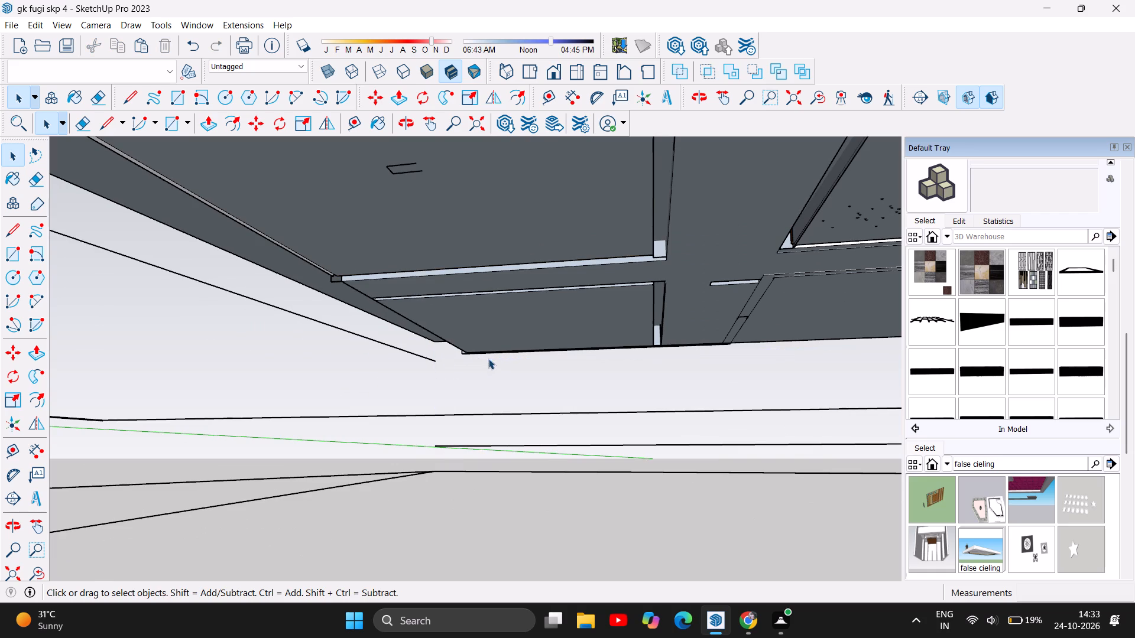
click(404, 350)
key(Delete)
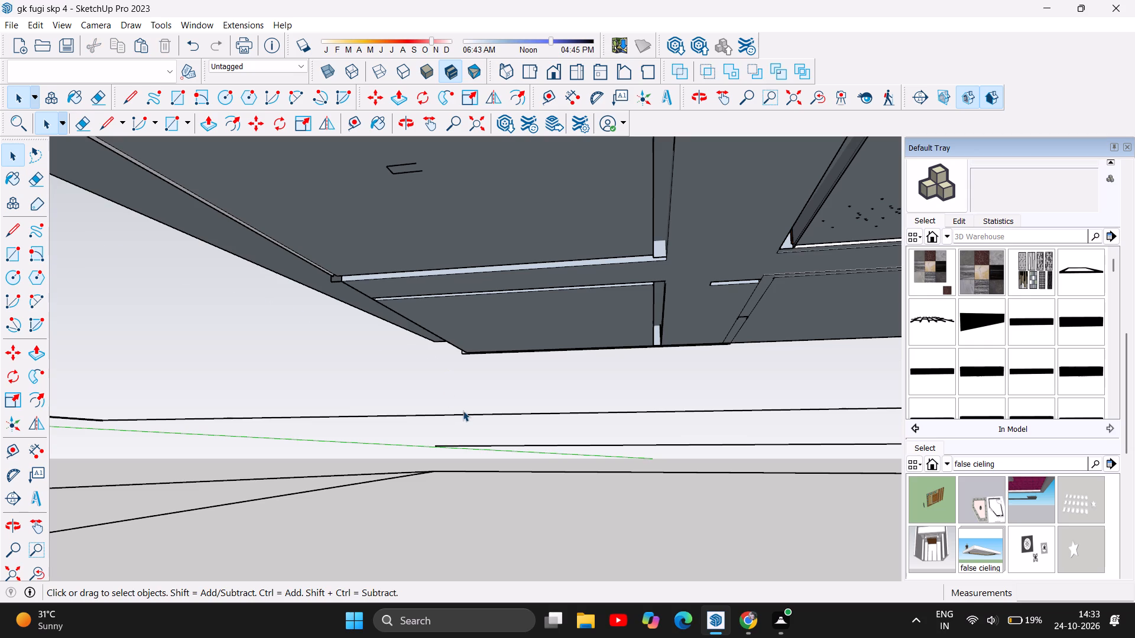
Delete the two long horizontal edges left in the opening of the removed back wall.
click(463, 411)
click(468, 415)
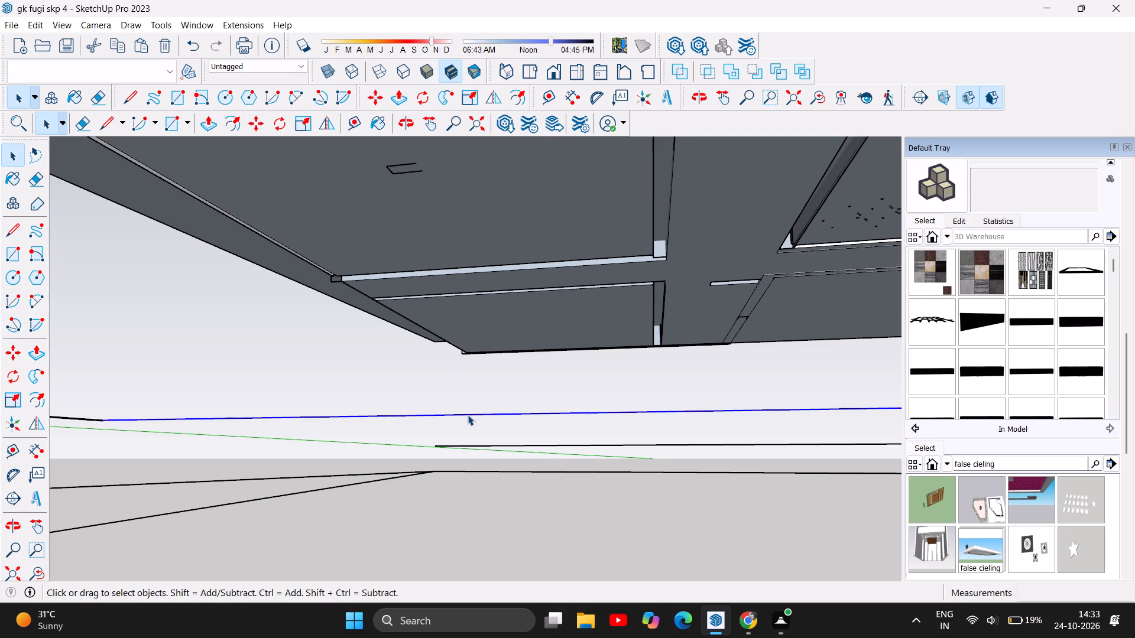
key(Delete)
click(499, 442)
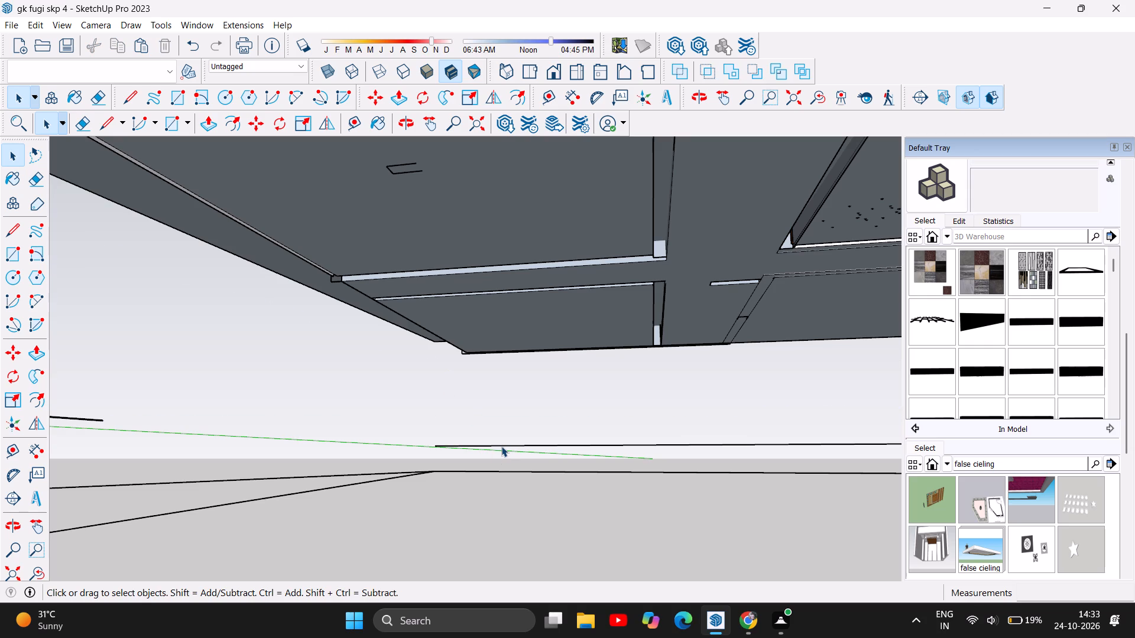
double_click(501, 446)
key(Delete)
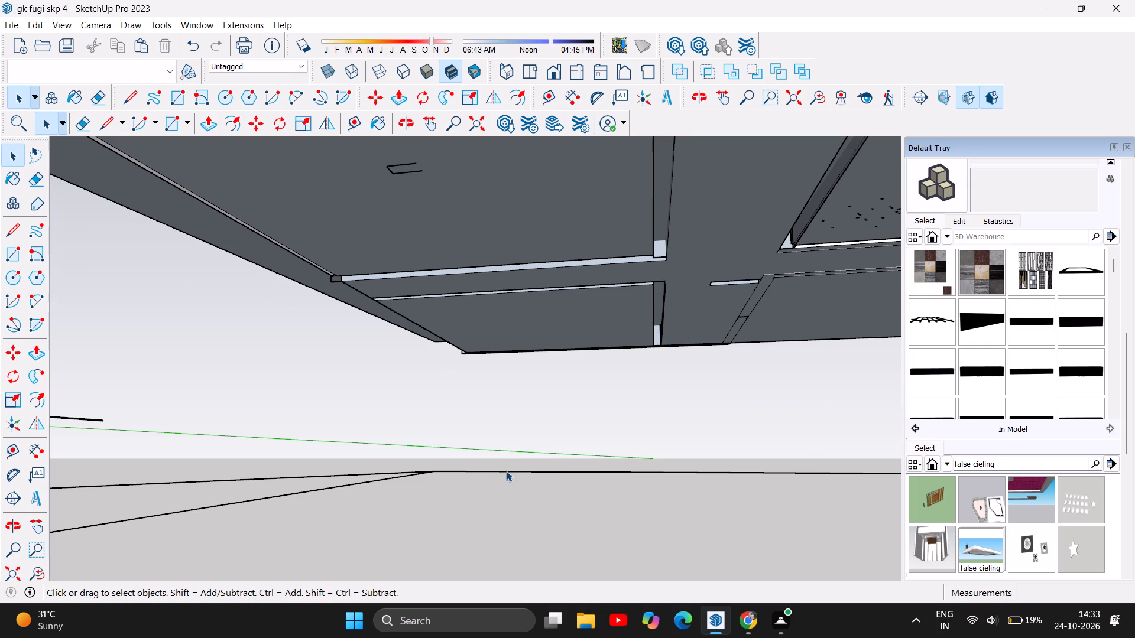
Delete the leftover bottom edges of the back and side walls that meet at the base block's corner.
click(506, 471)
key(Delete)
click(475, 470)
key(Delete)
click(403, 474)
key(Delete)
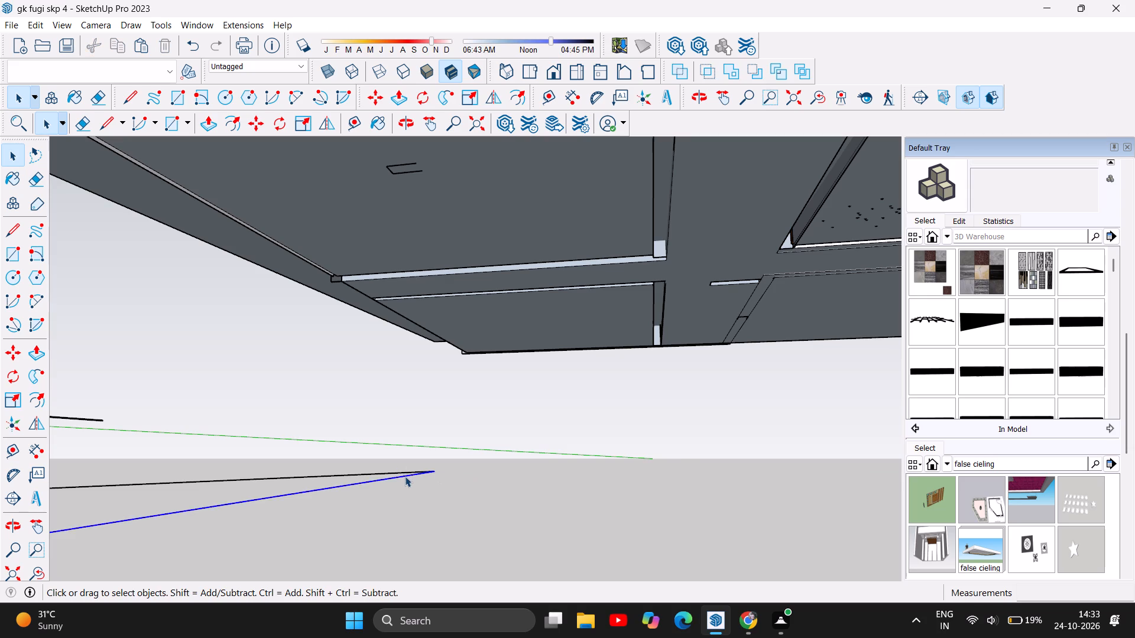
click(402, 471)
key(Delete)
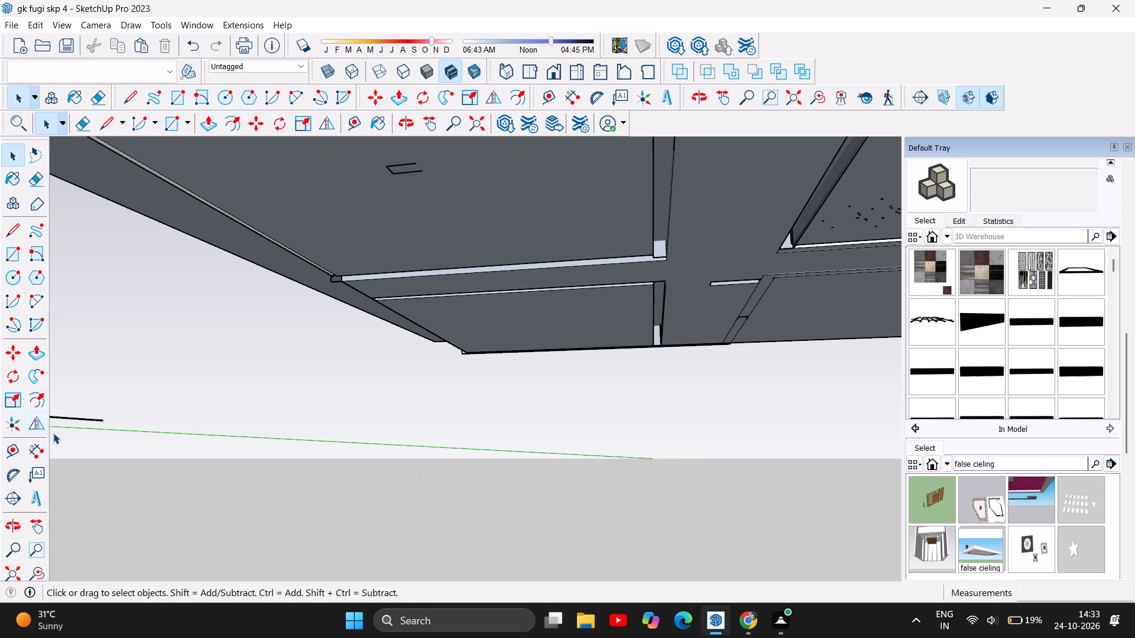
Delete the short loose edges left beyond the base block's removed side wall.
click(68, 418)
key(Delete)
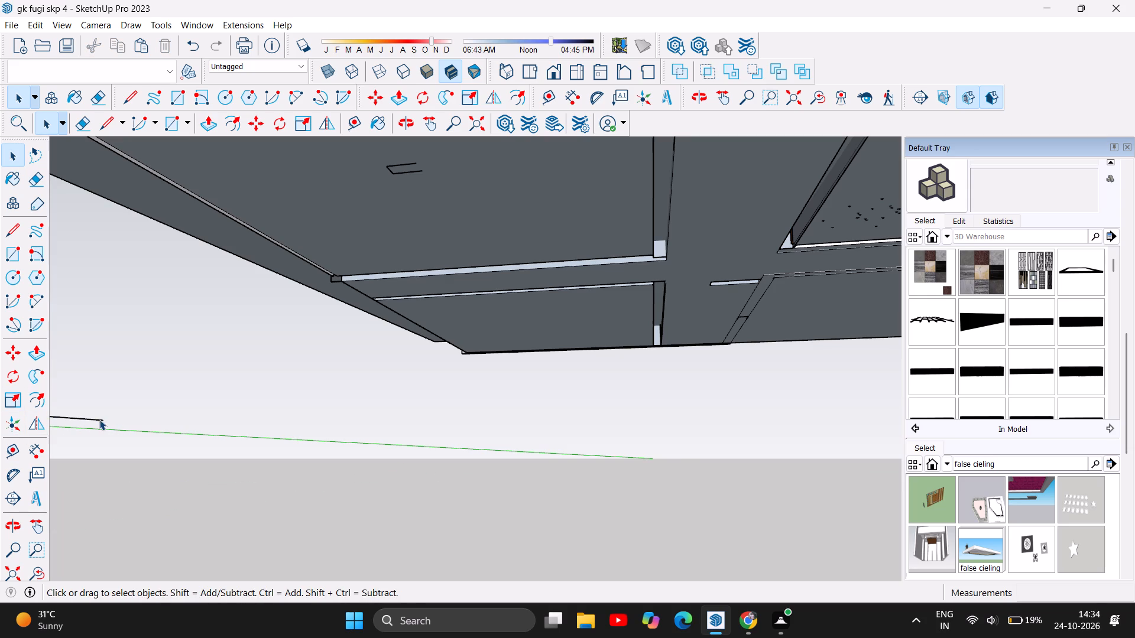
click(99, 419)
key(Delete)
Delete the leftover bottom edges of the removed side wall that meet at a point below the slab's rear corner.
scroll(160, 408, down, 4)
scroll(255, 415, down, 2)
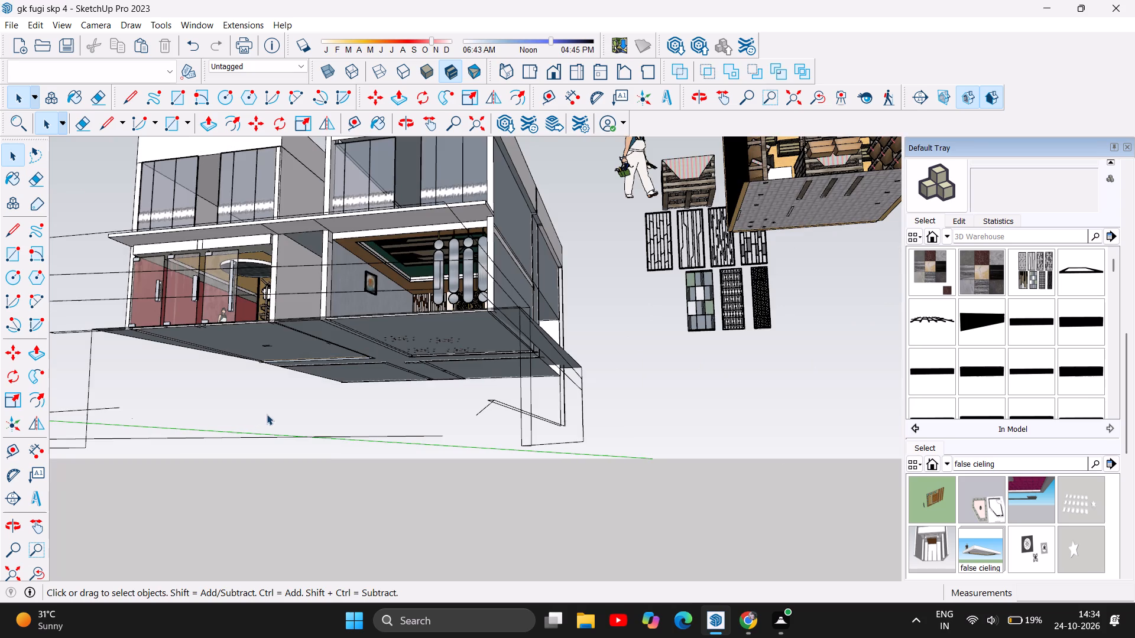
scroll(491, 408, up, 3)
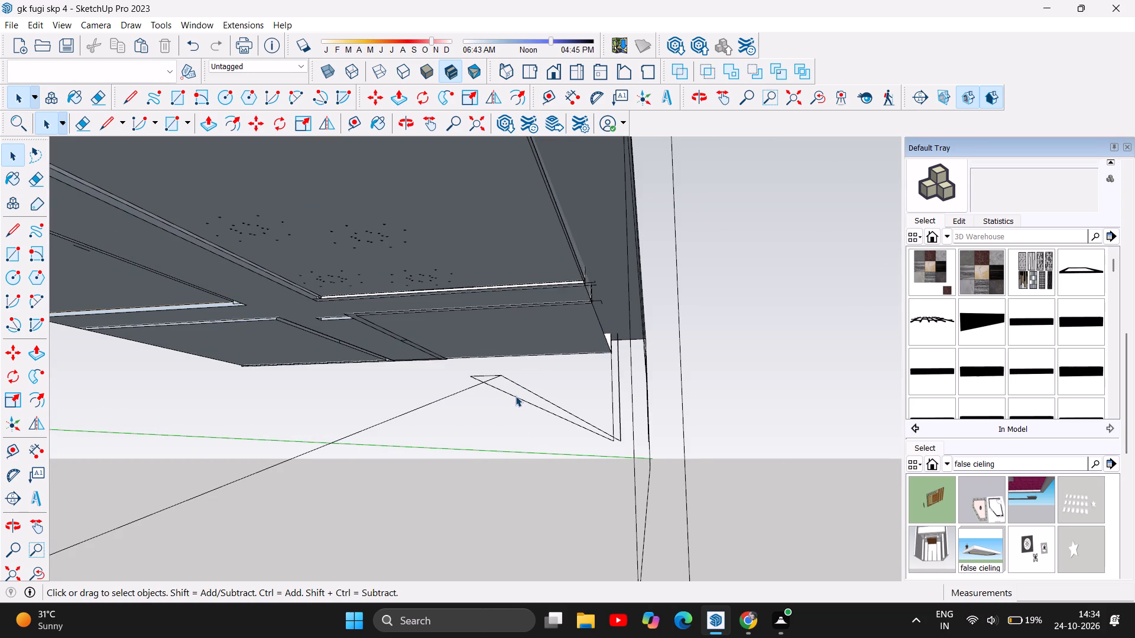
double_click(514, 396)
key(Delete)
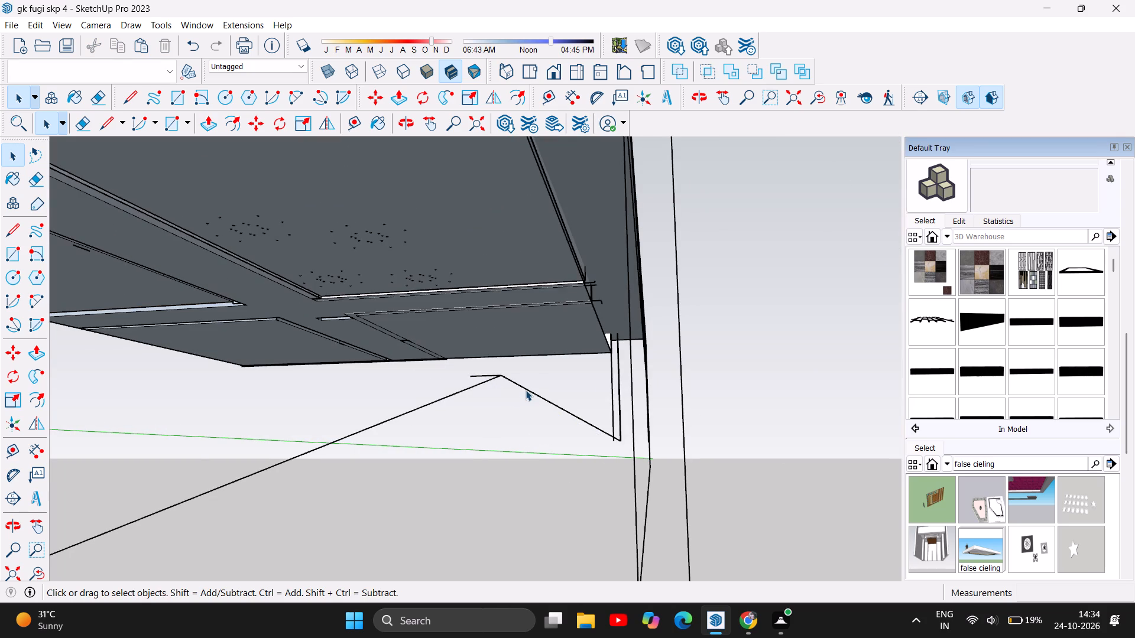
click(526, 390)
key(Delete)
click(481, 385)
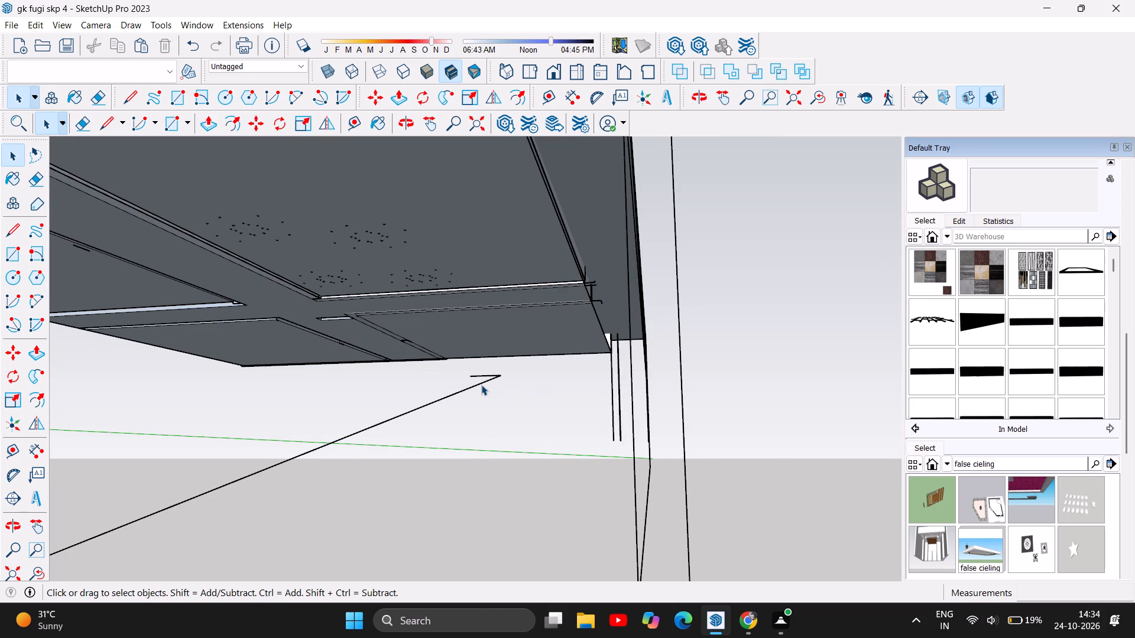
key(Delete)
click(484, 376)
key(Delete)
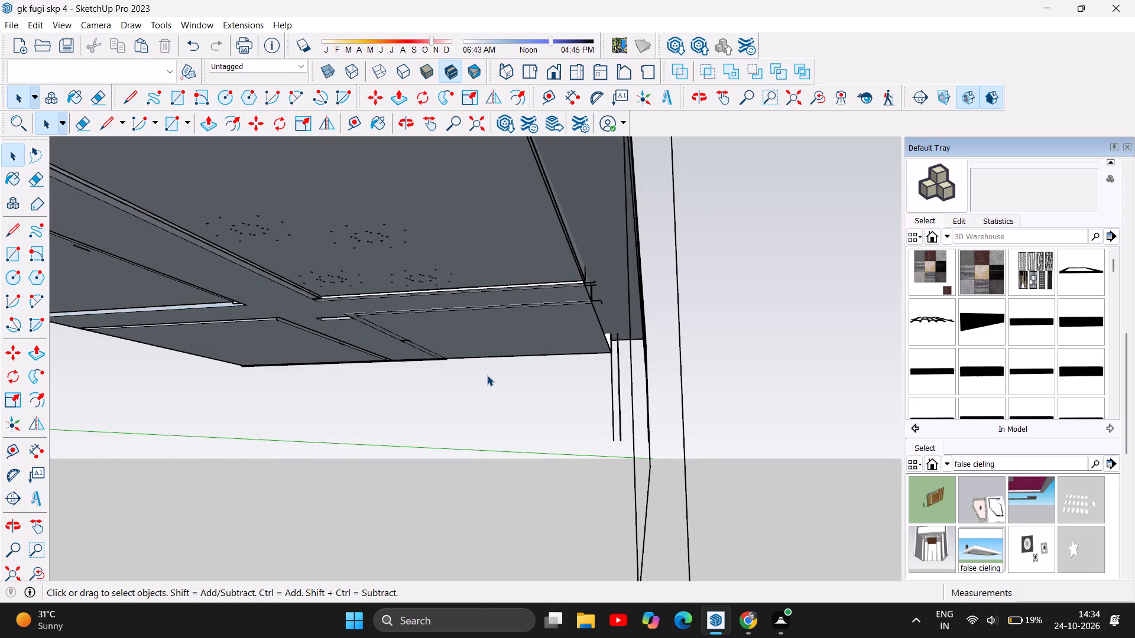
Delete the two short parallel vertical edges hanging below the slab's corner.
double_click(611, 397)
key(Delete)
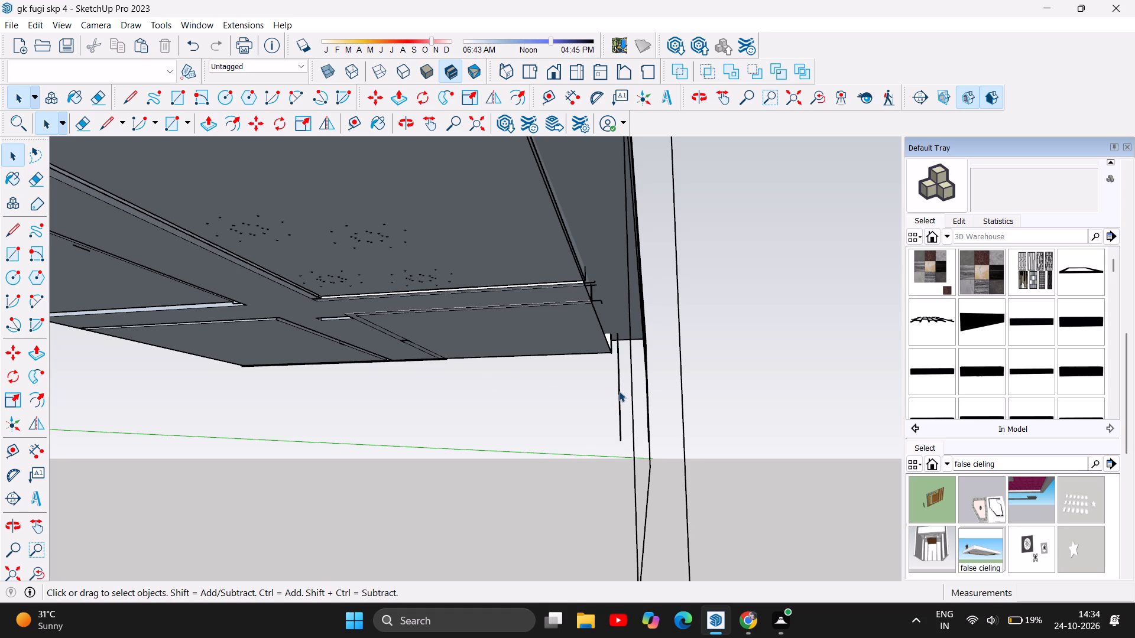
click(619, 391)
key(Delete)
click(617, 394)
key(Delete)
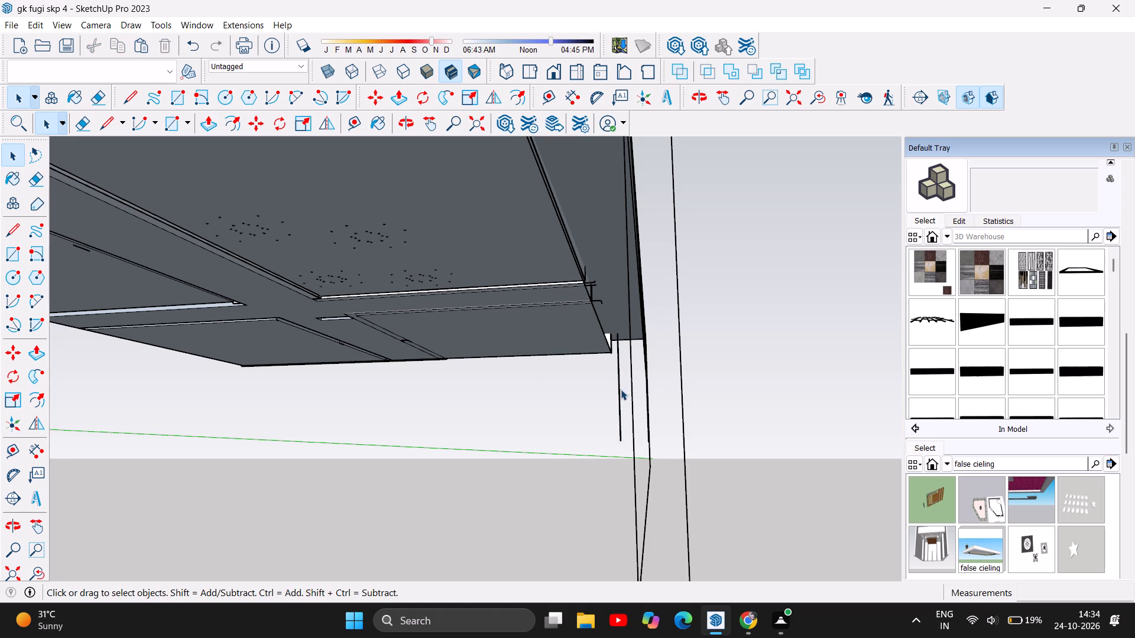
double_click(620, 394)
key(Delete)
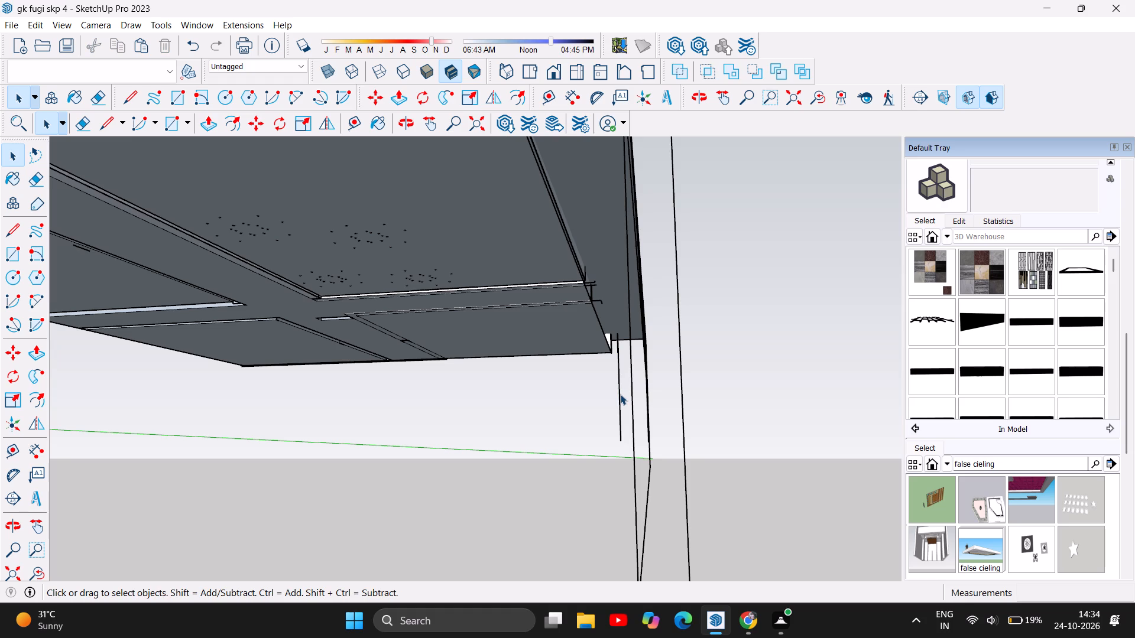
key(Delete)
click(620, 394)
key(Delete)
Delete the long vertical edges running past the slab's outer corner, including the outermost one standing clear of the slab.
click(631, 383)
key(Delete)
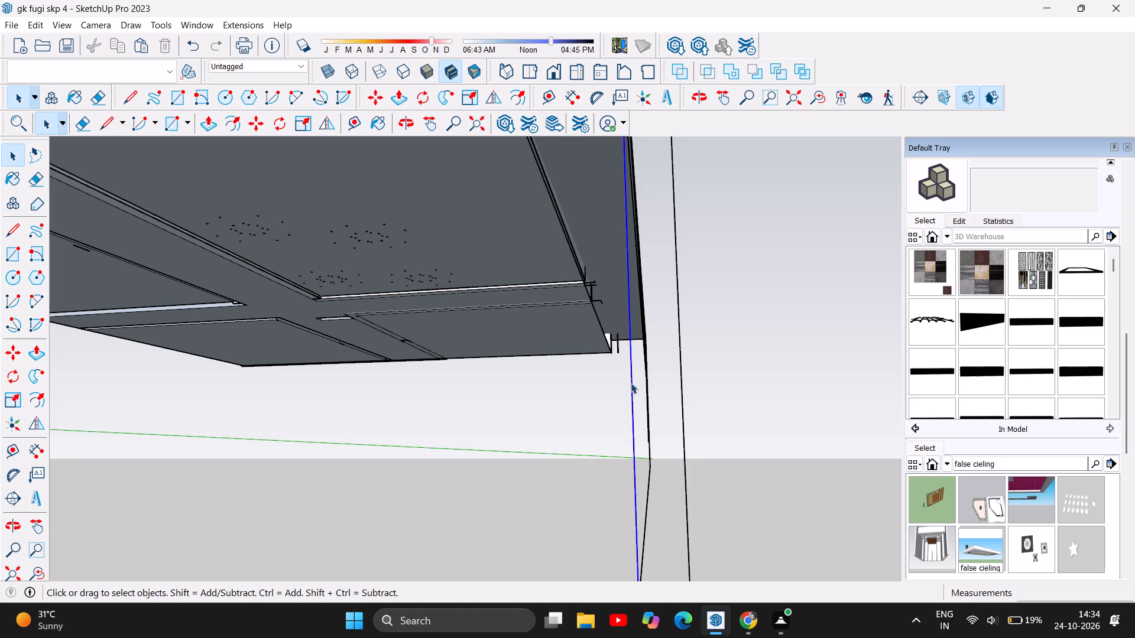
click(646, 390)
key(Delete)
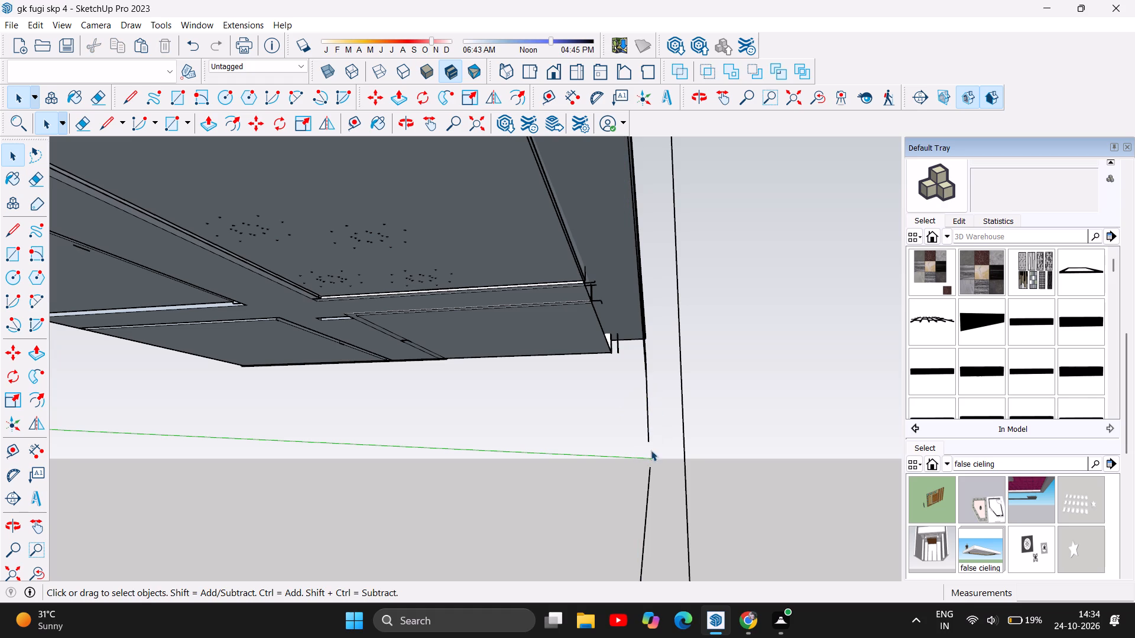
click(647, 396)
key(Delete)
click(647, 362)
key(Delete)
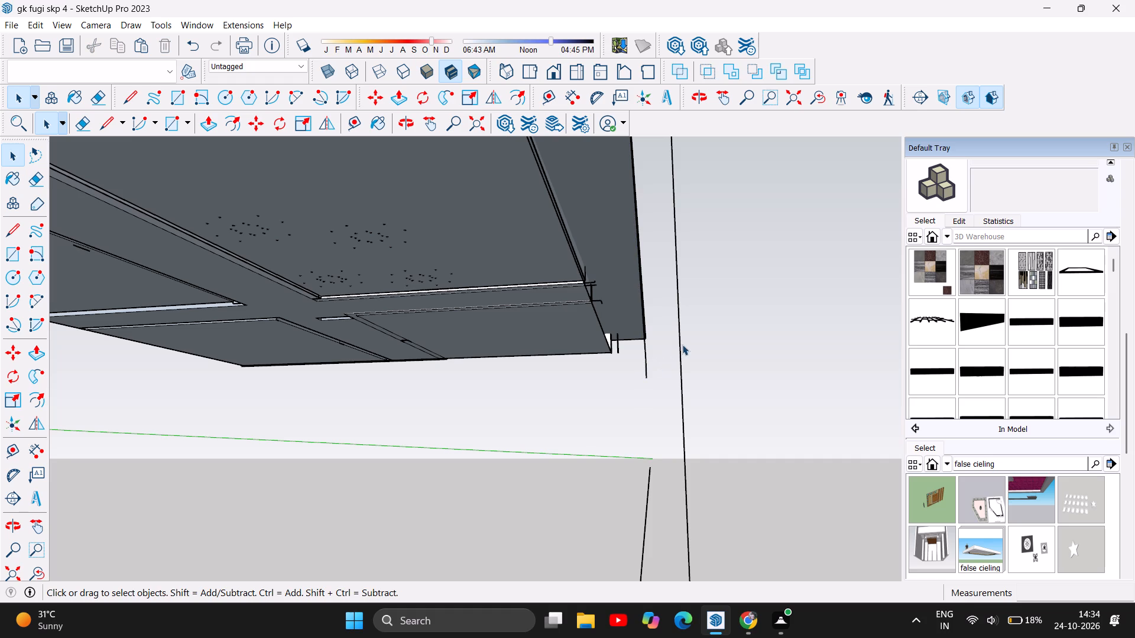
click(680, 354)
key(Delete)
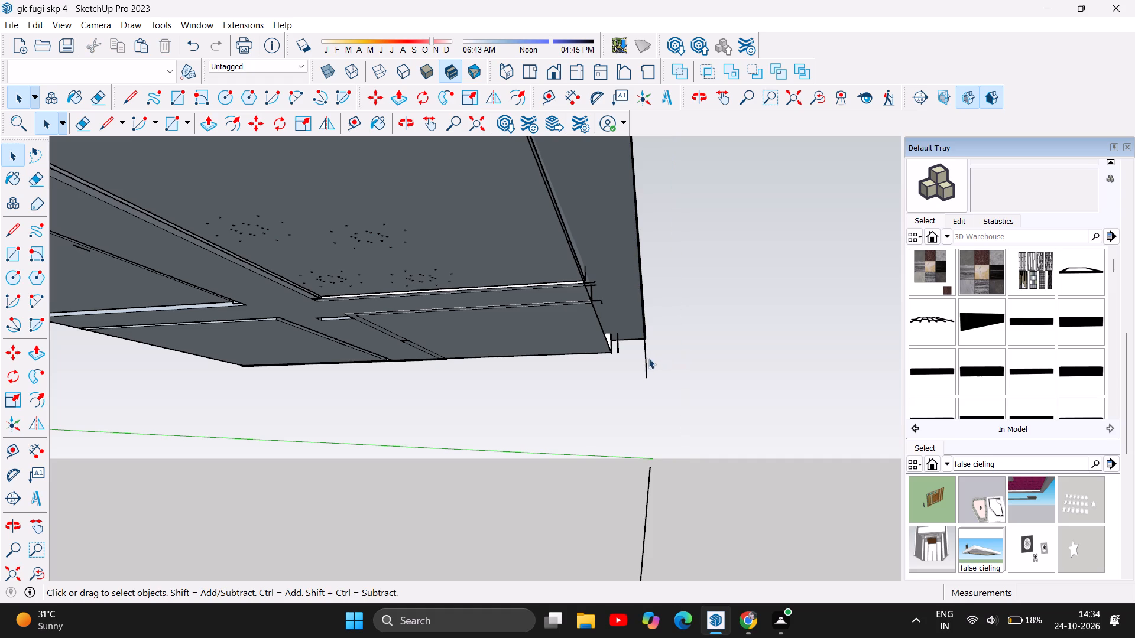
Delete the remaining edge stubs under the slab's outer corner and the loose slanted edge below the horizon.
click(644, 361)
key(Delete)
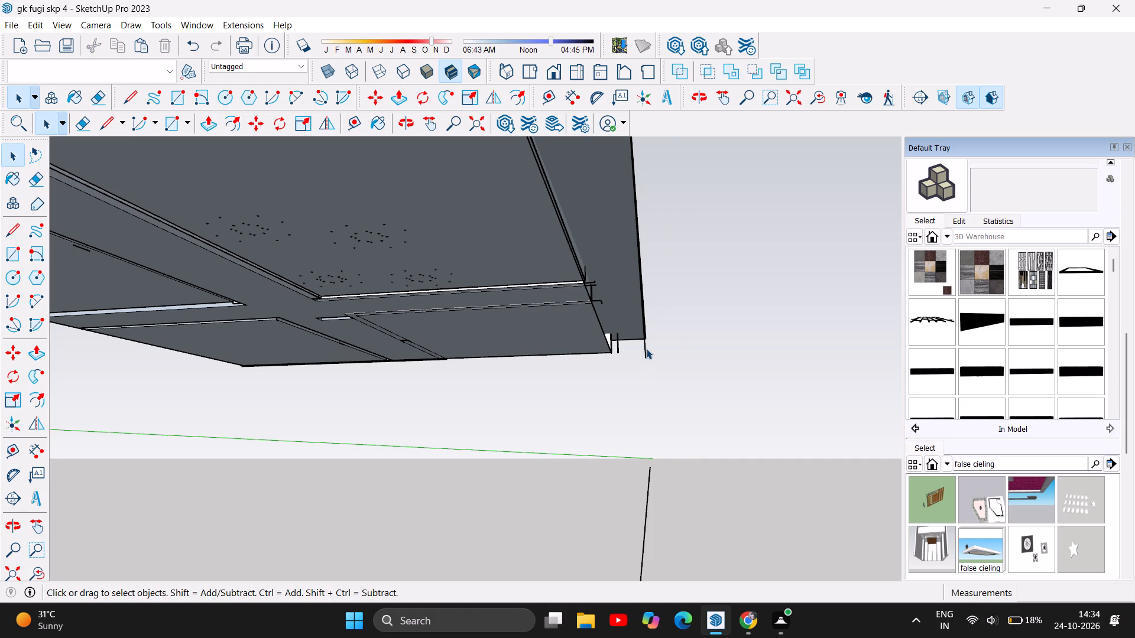
click(647, 349)
click(644, 350)
key(Delete)
click(648, 483)
key(Delete)
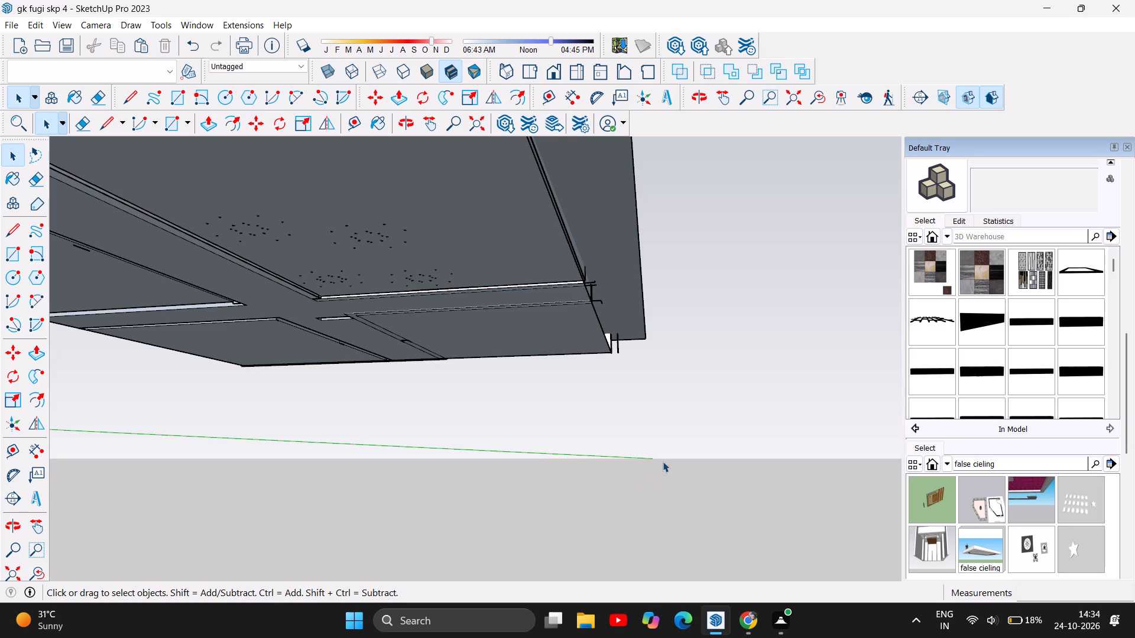
Delete the inner vertical edge of the base block's open end and the long top edge crossing in front of the building.
scroll(661, 460, down, 4)
scroll(493, 450, up, 2)
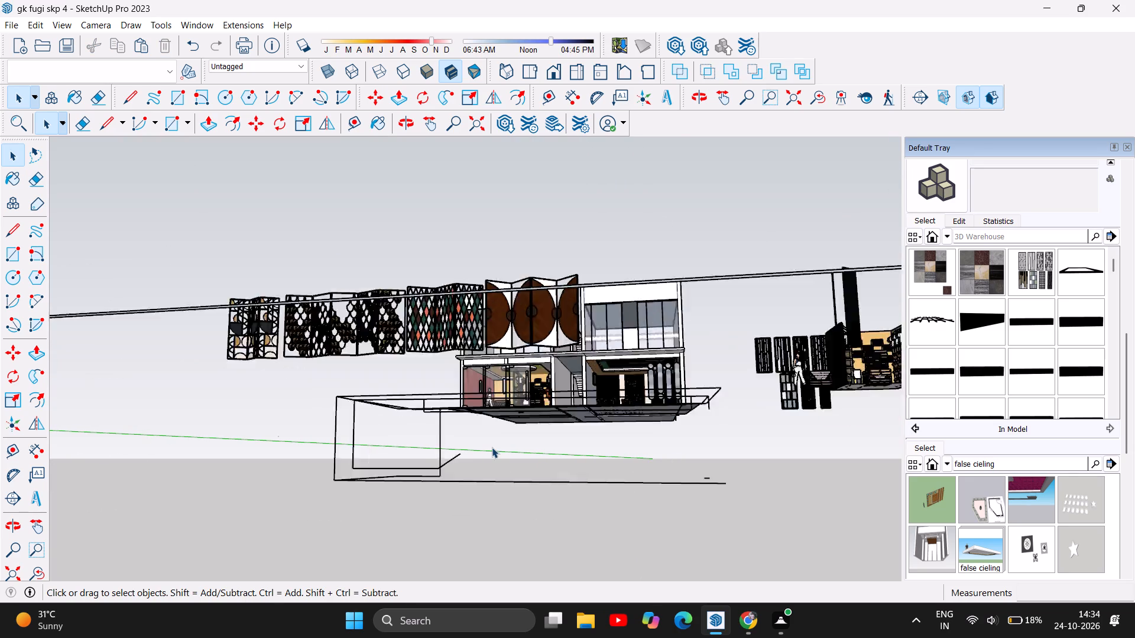
scroll(492, 447, up, 1)
scroll(499, 468, down, 1)
double_click(423, 453)
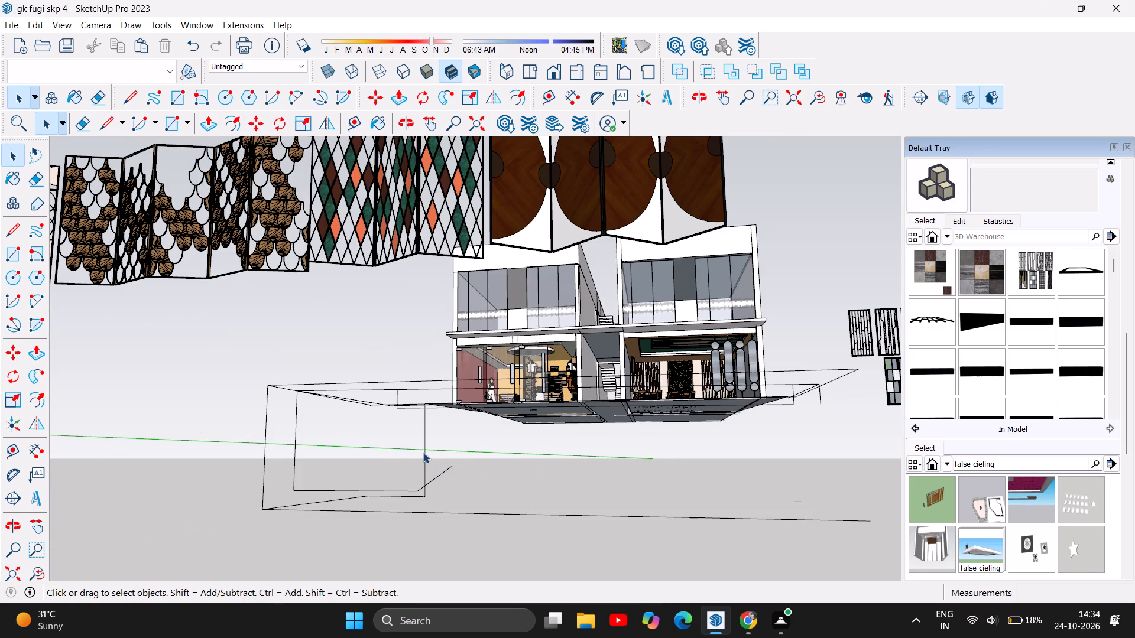
key(Delete)
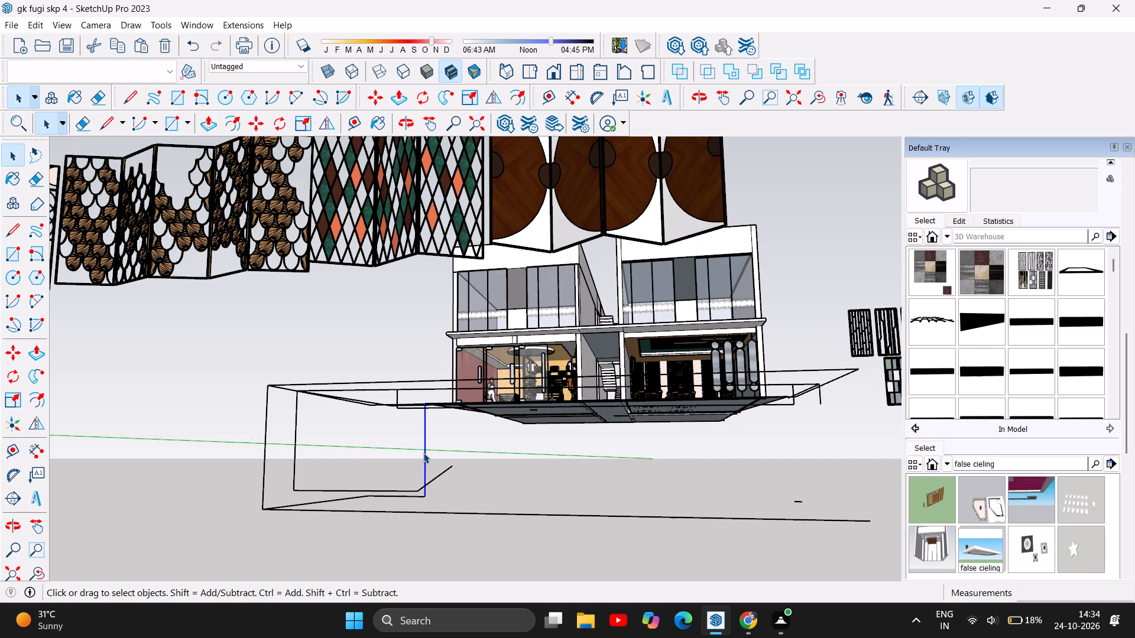
double_click(364, 388)
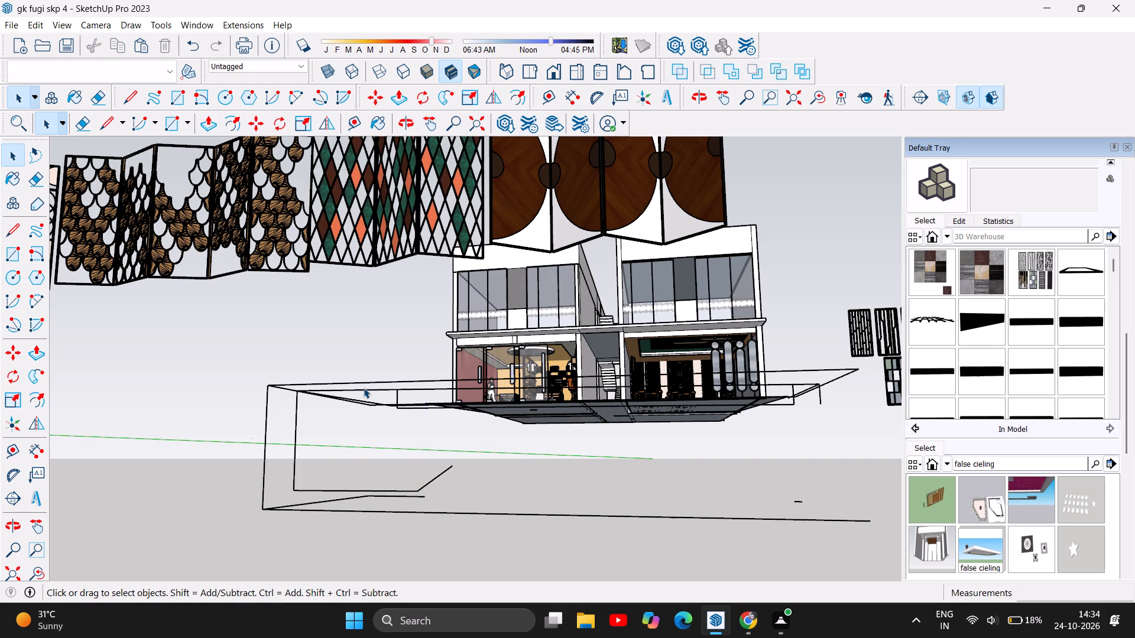
key(Delete)
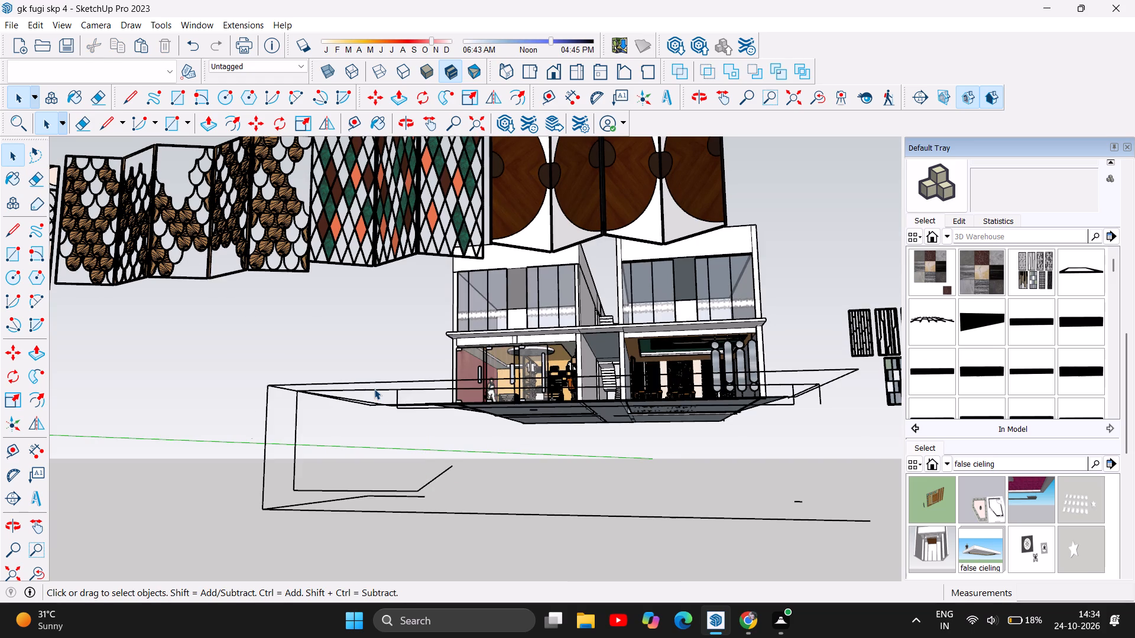
click(374, 389)
key(Delete)
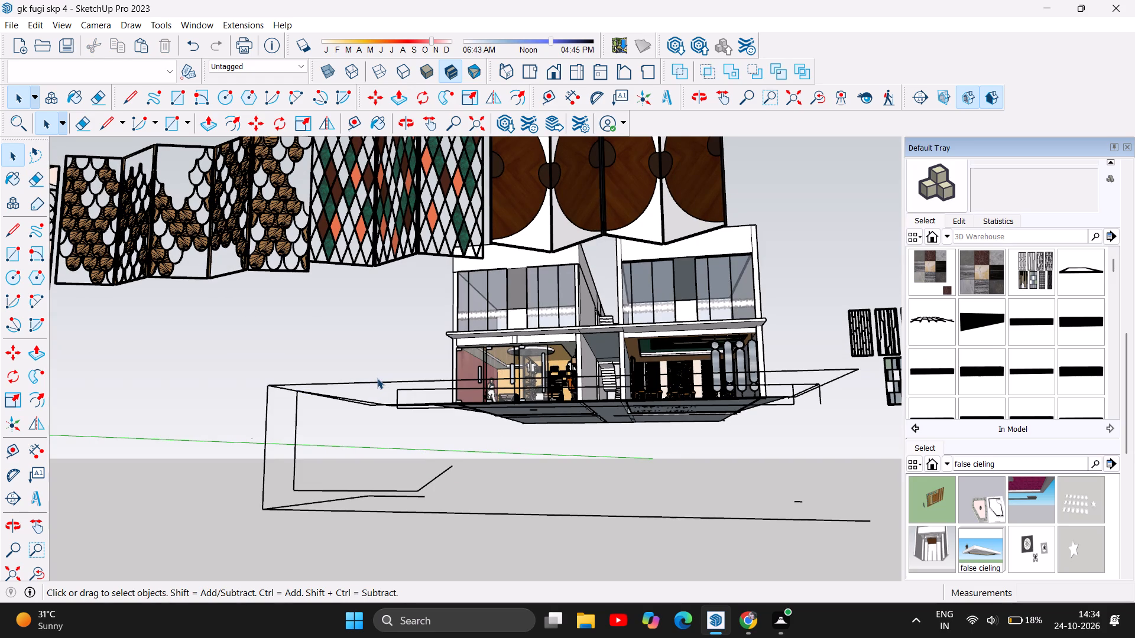
double_click(380, 380)
key(Delete)
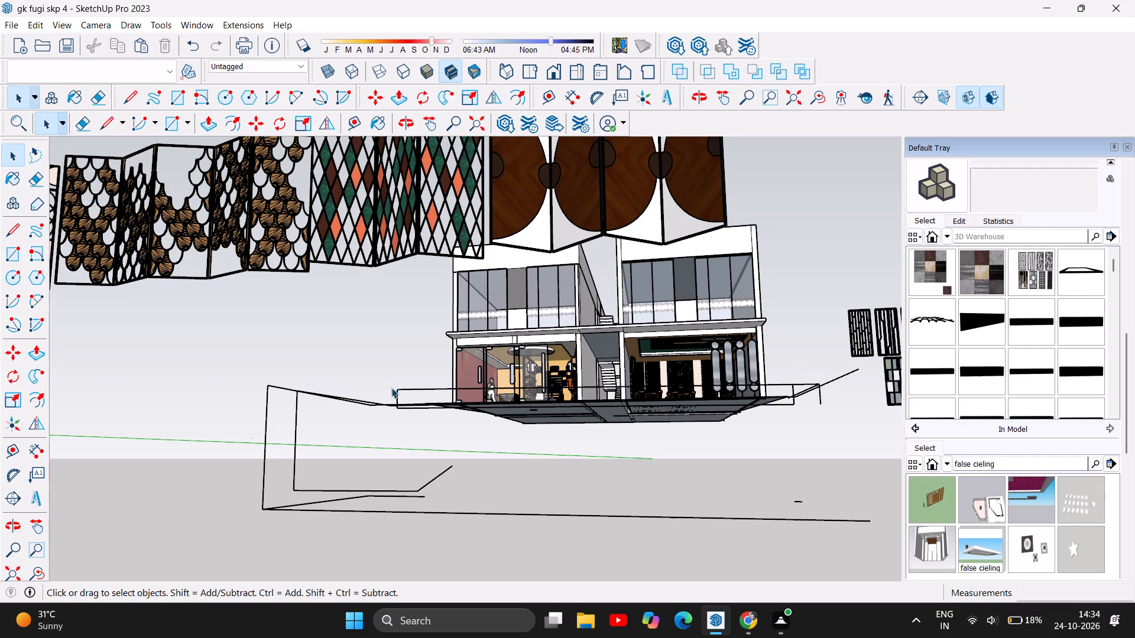
Delete the long upper edge and short vertical end edge of the narrow strip outline in front of the ground floor.
click(418, 386)
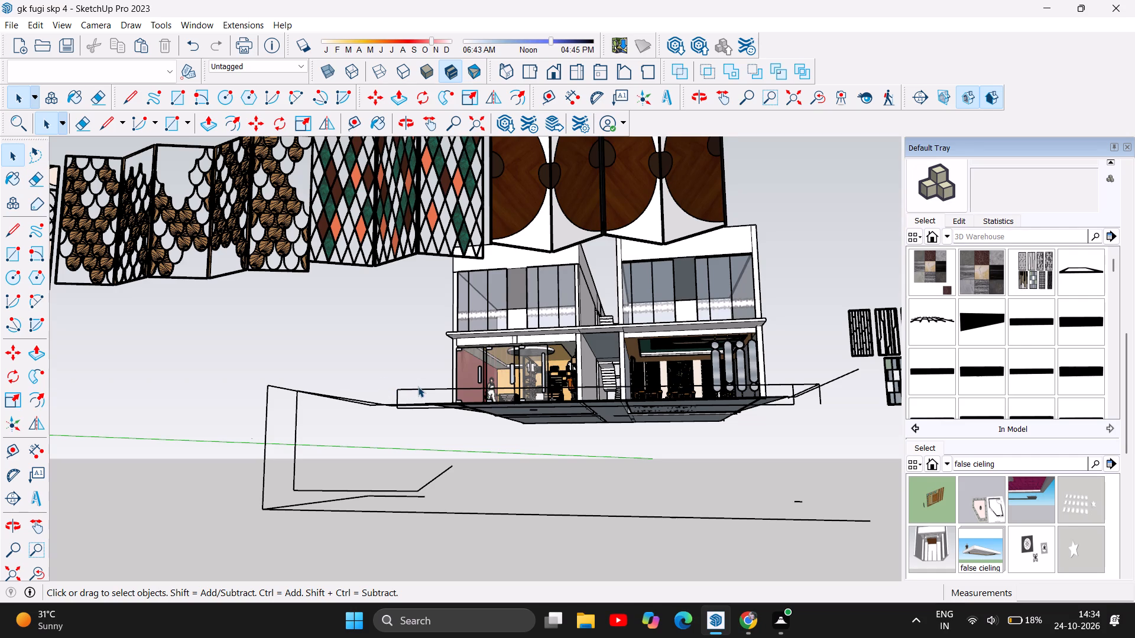
click(421, 388)
key(Delete)
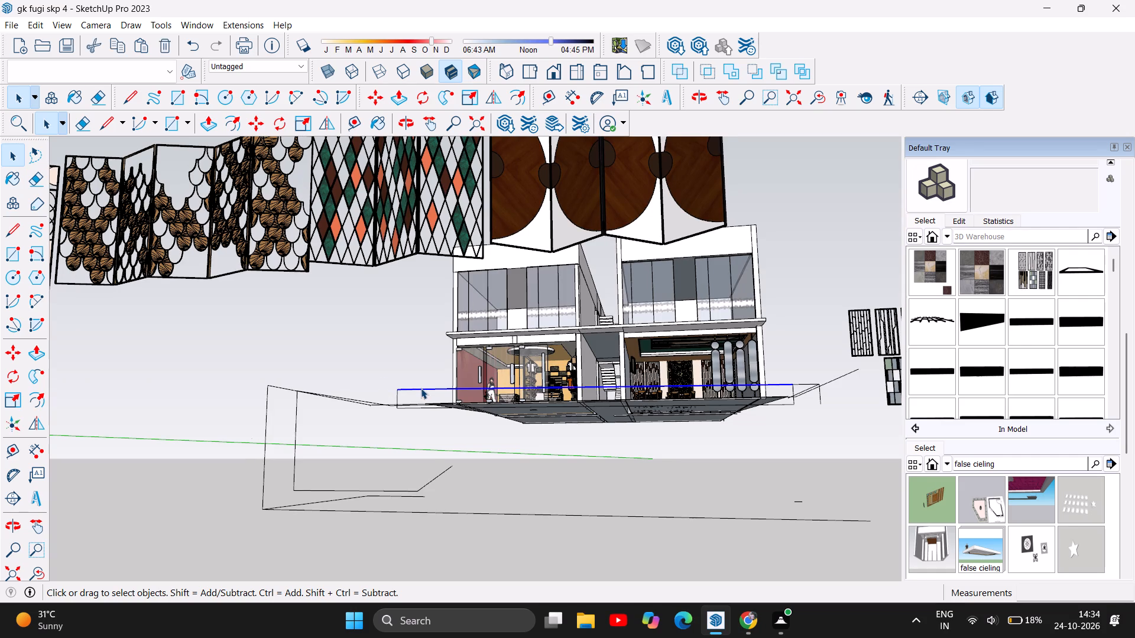
click(397, 396)
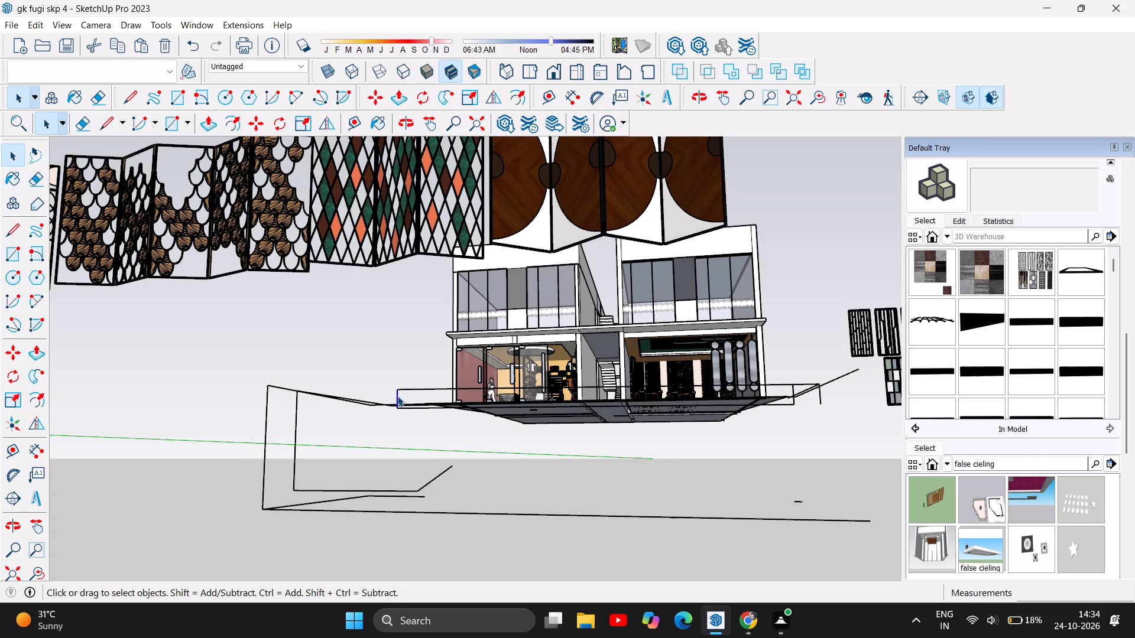
key(Delete)
click(409, 388)
key(Delete)
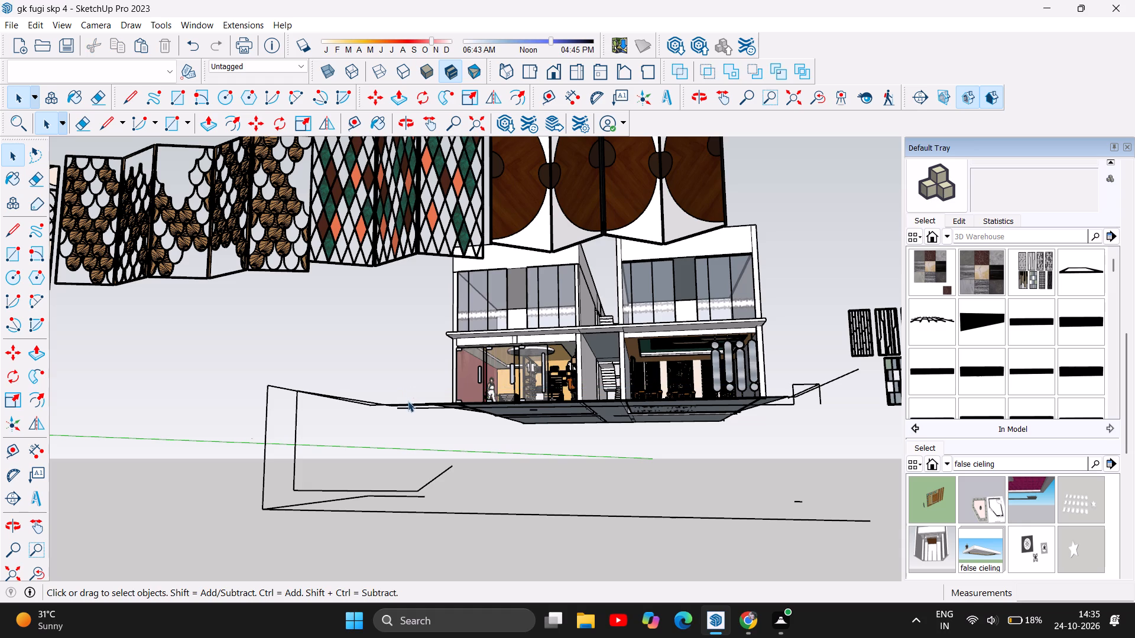
Delete the two remaining vertical edges at the base block's open end and the short top edge segment at its outer corner.
click(296, 421)
key(Delete)
click(265, 421)
key(Delete)
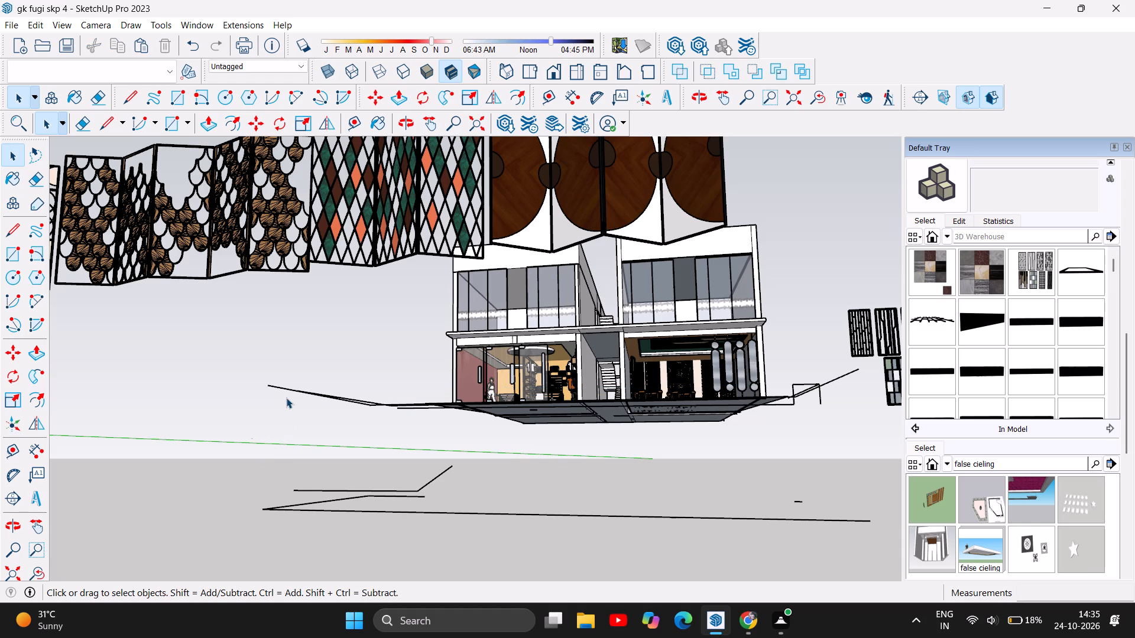
click(291, 390)
key(Delete)
Delete the four loose edges of the open four-sided outline on the ground in front of the glass-door shop.
scroll(400, 399, up, 4)
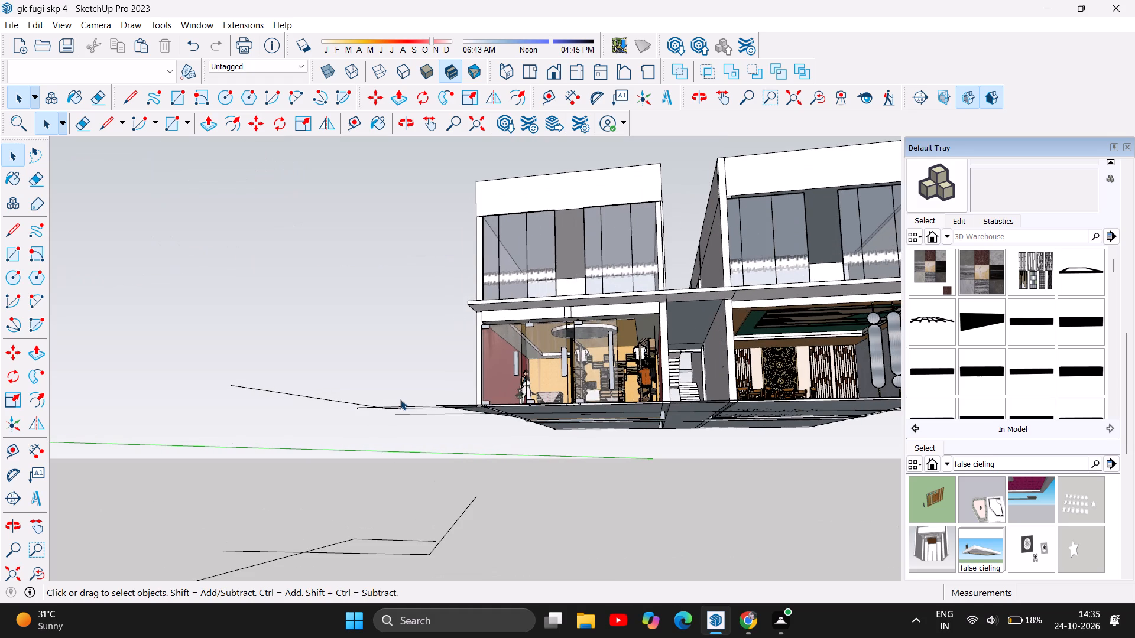
click(406, 126)
drag(401, 279, 399, 282)
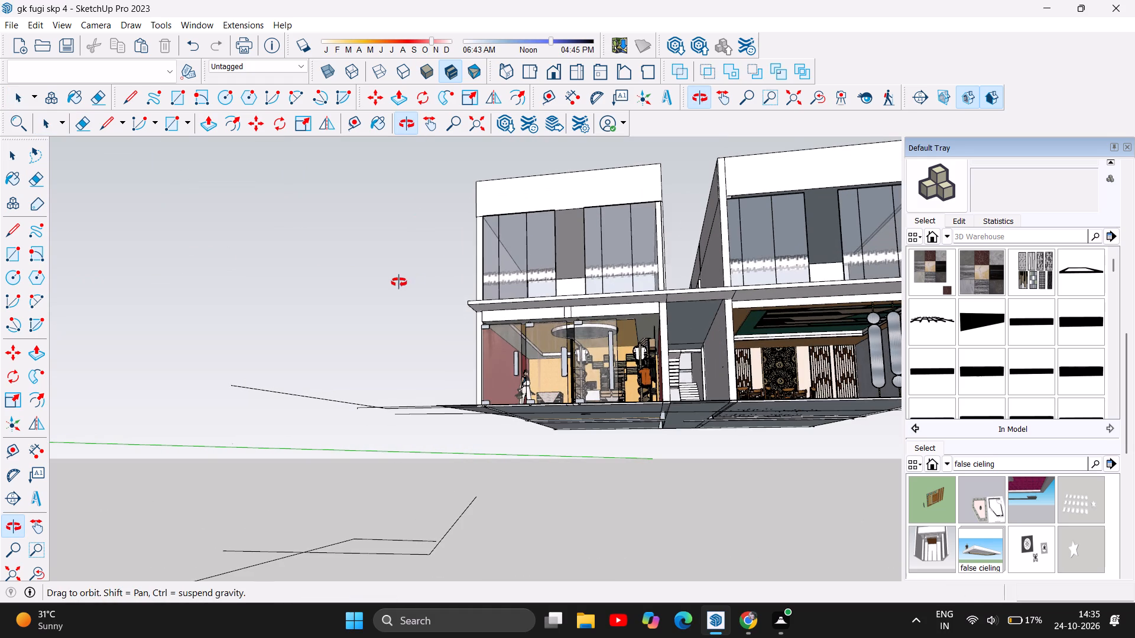
drag(399, 282, 408, 367)
scroll(380, 353, down, 4)
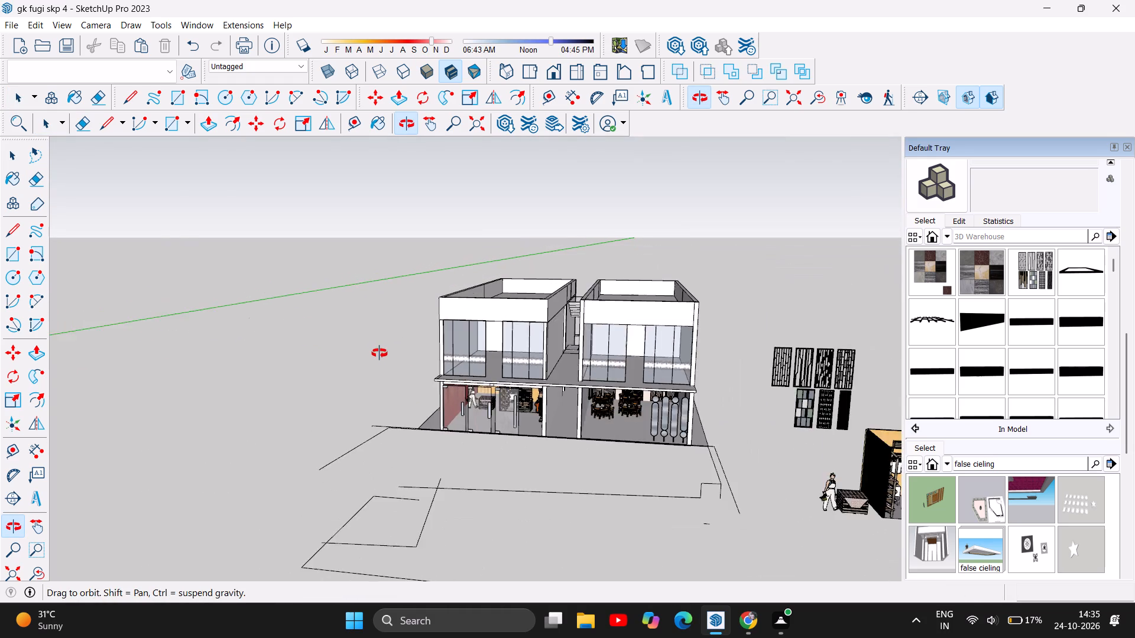
scroll(543, 496, up, 4)
scroll(654, 461, up, 5)
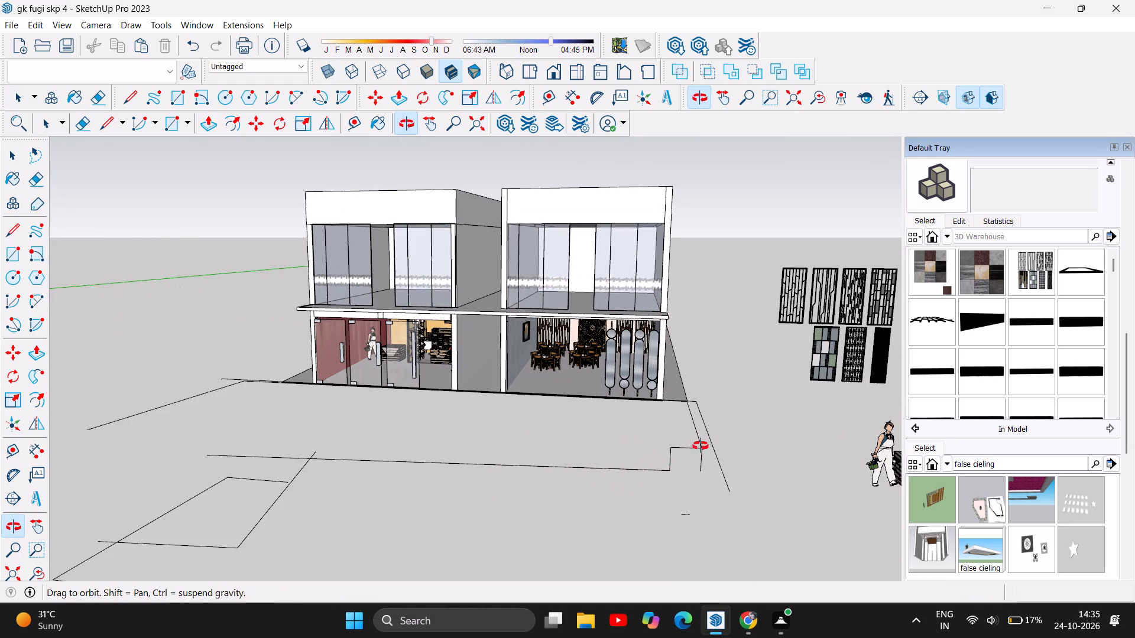
click(15, 148)
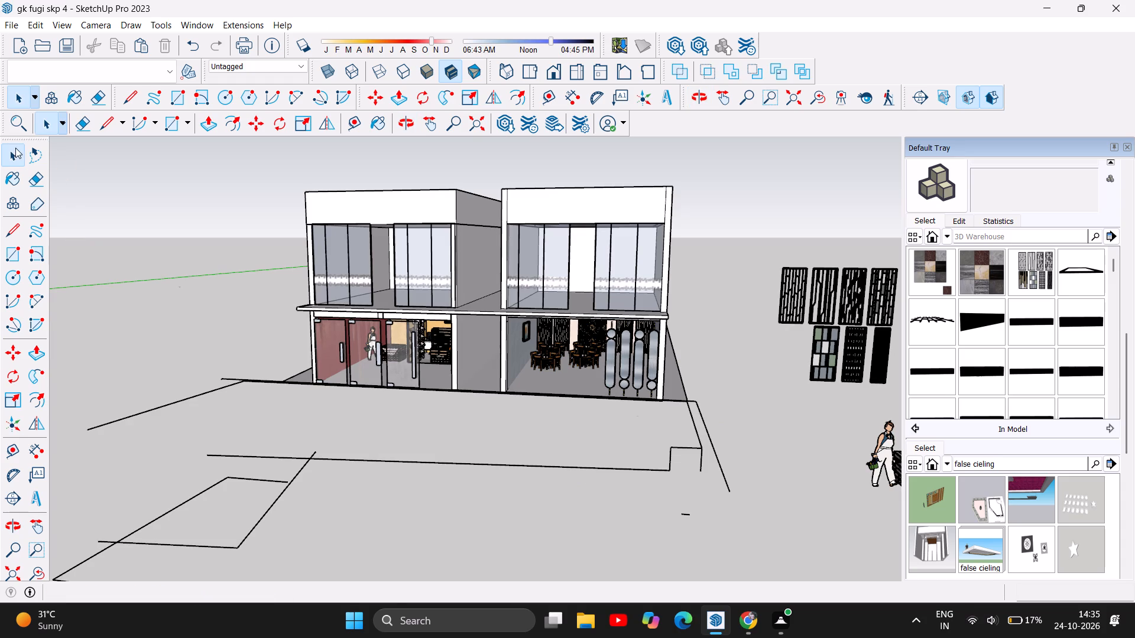
click(281, 489)
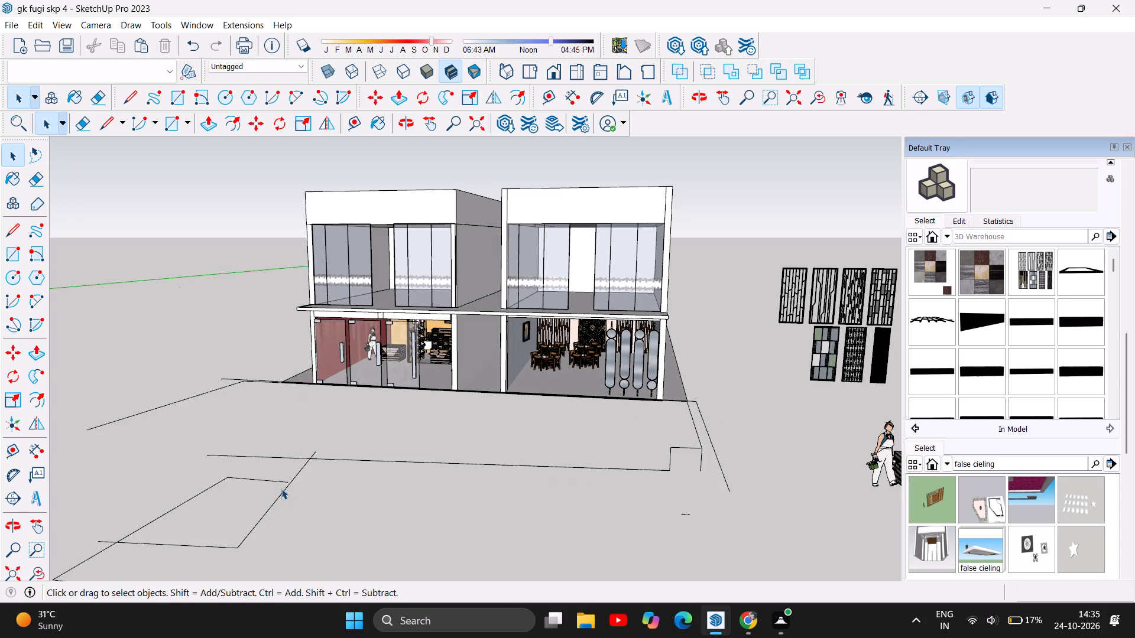
click(279, 490)
click(281, 493)
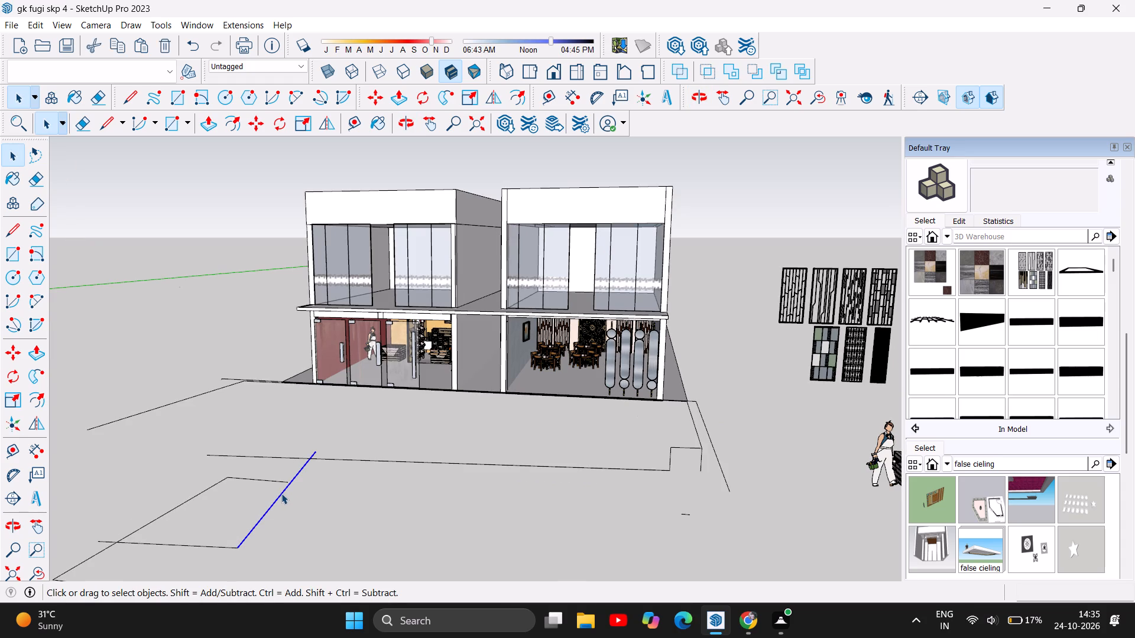
key(Delete)
click(273, 480)
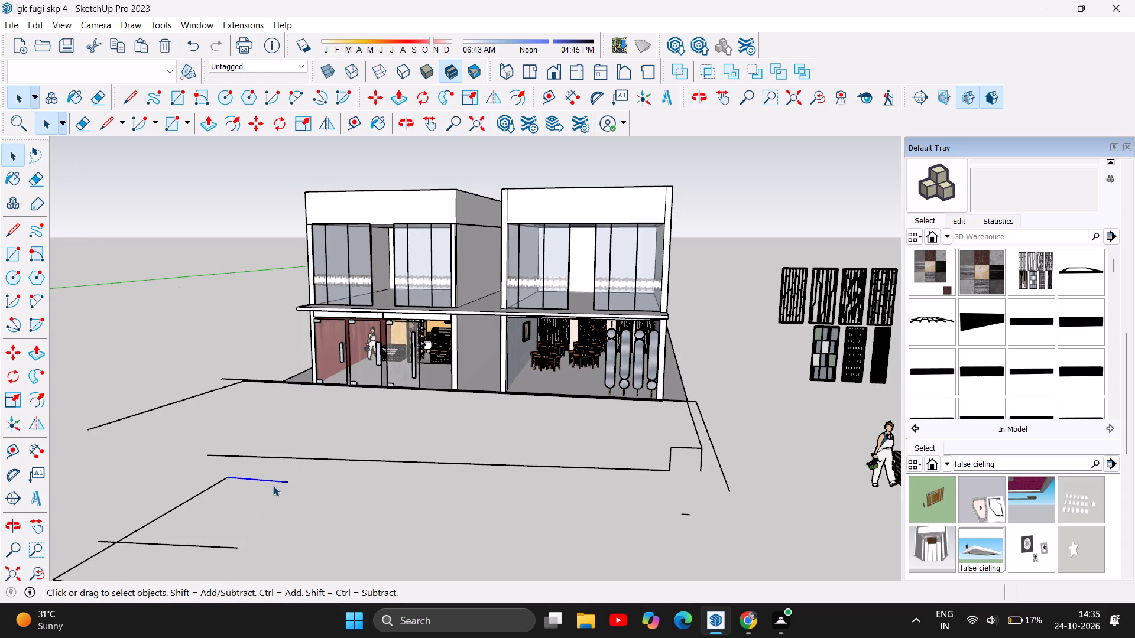
key(Delete)
click(208, 487)
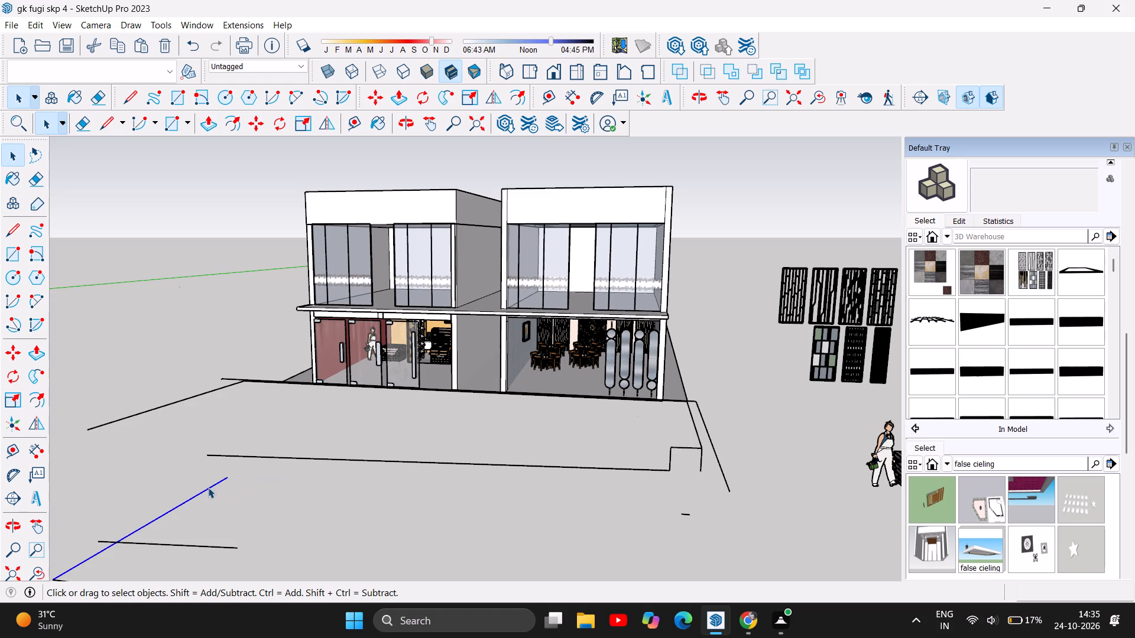
key(Delete)
click(176, 543)
key(Delete)
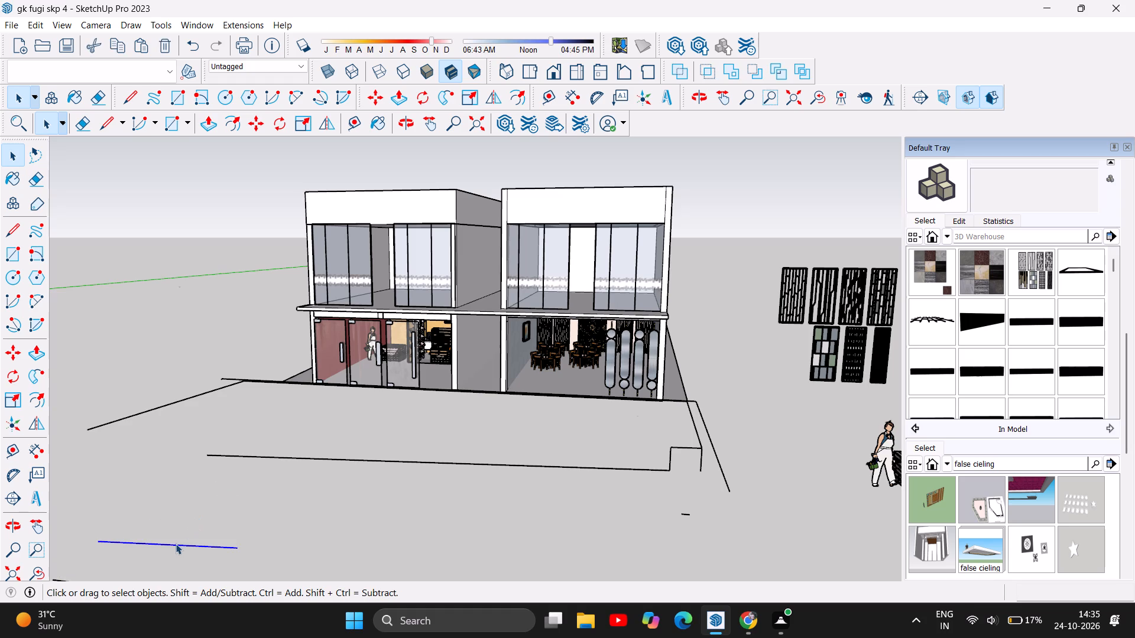
Delete the long loose edge running parallel to the front facade and the three short notch edges at its dining-room end.
click(315, 458)
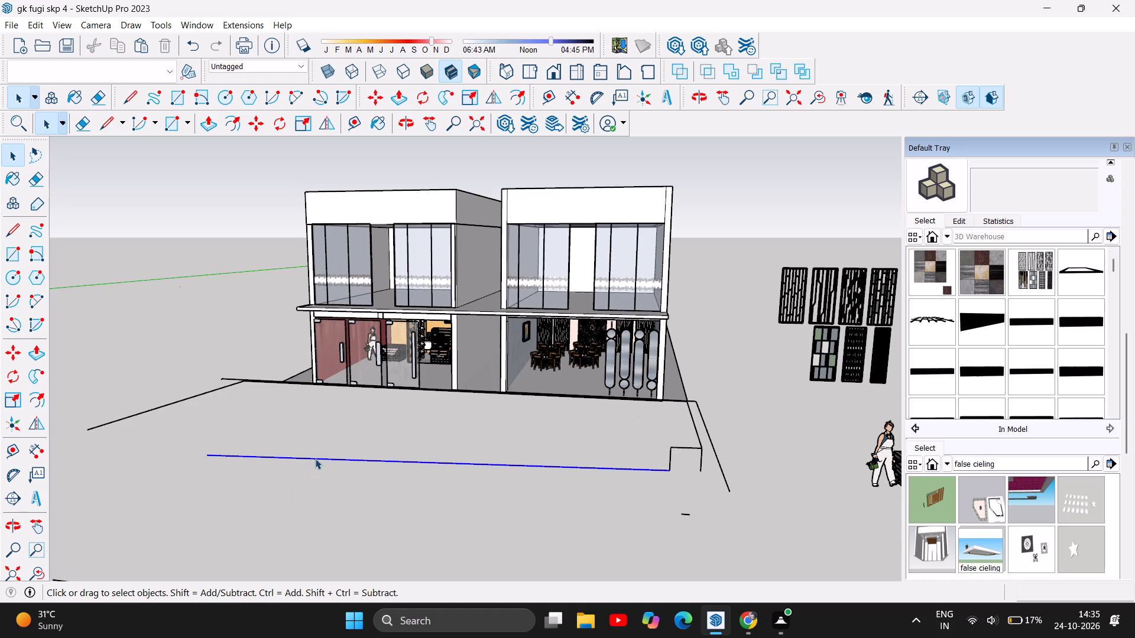
key(Delete)
click(360, 460)
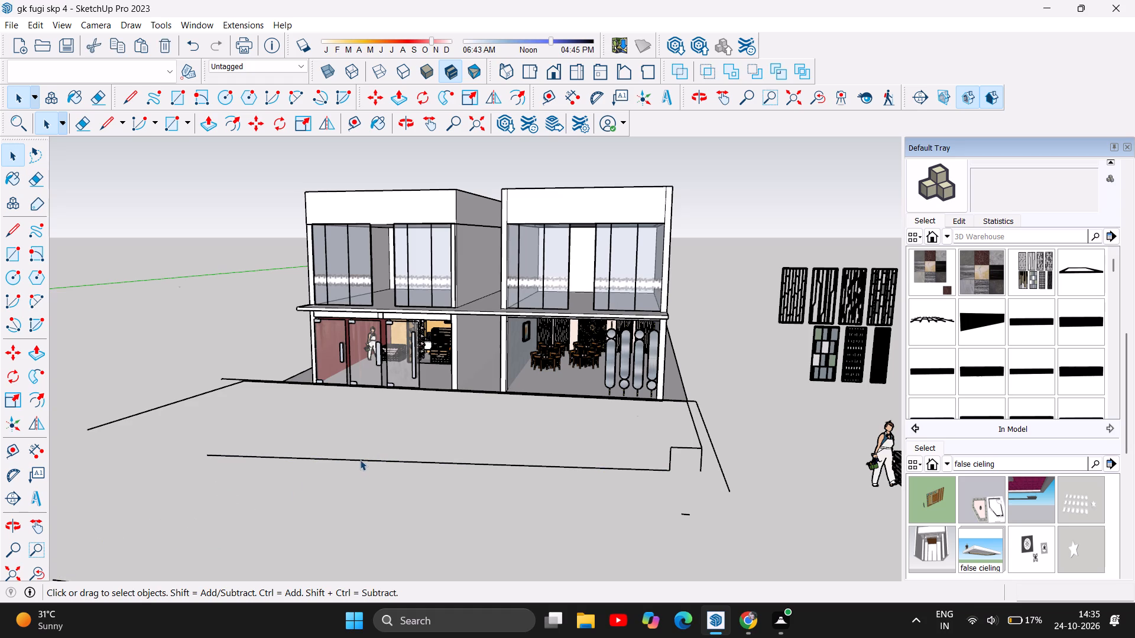
key(Delete)
click(672, 453)
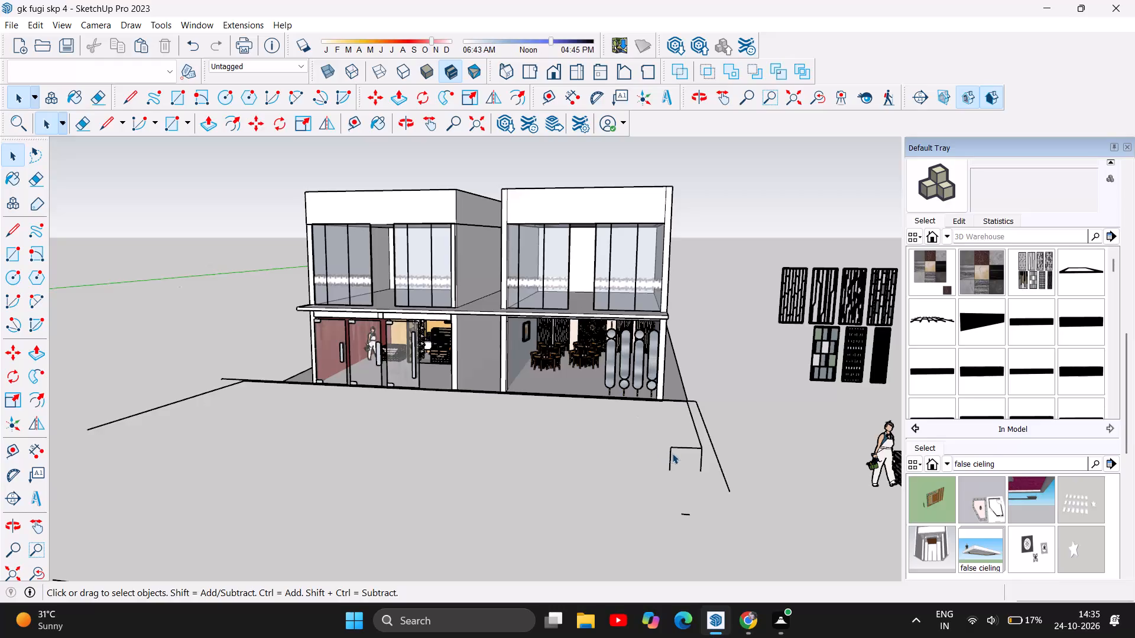
key(Delete)
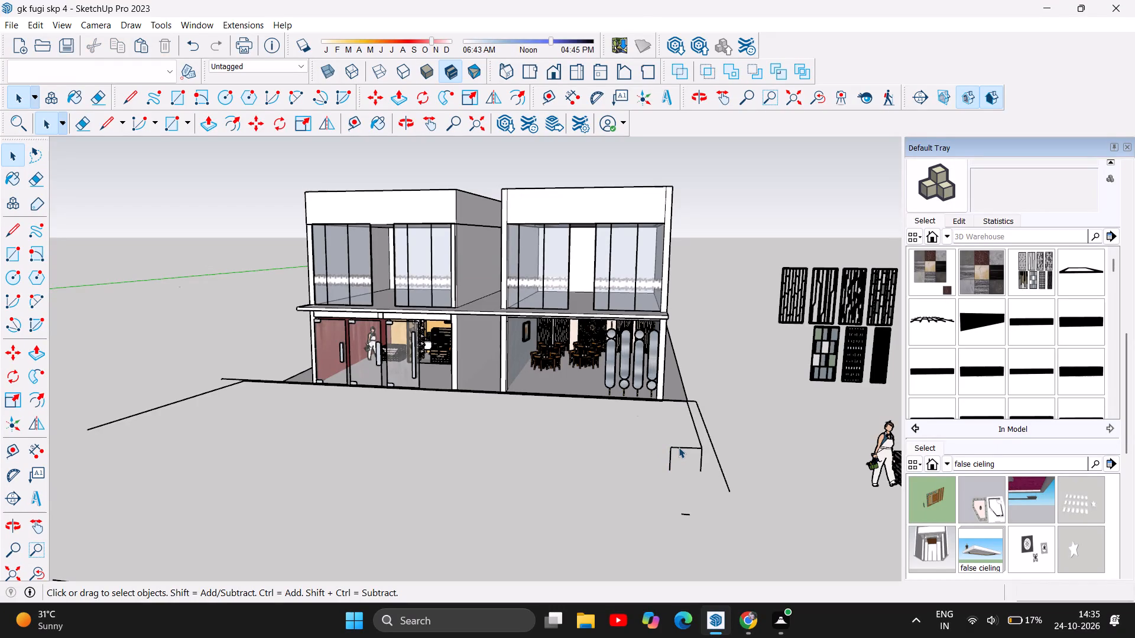
click(679, 447)
key(Delete)
click(670, 456)
key(Delete)
click(701, 459)
key(Delete)
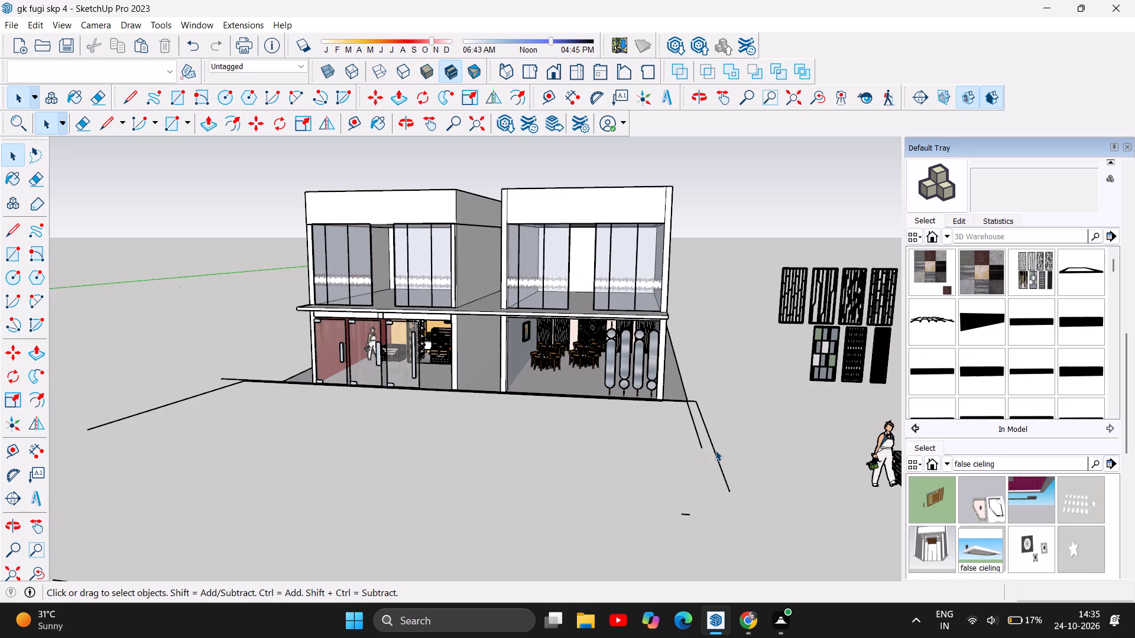
Delete the two slanted edges running forward from the slab's dining-room corner and the edge stub extending past that corner.
click(715, 452)
key(Delete)
click(697, 428)
key(Delete)
scroll(688, 401, up, 12)
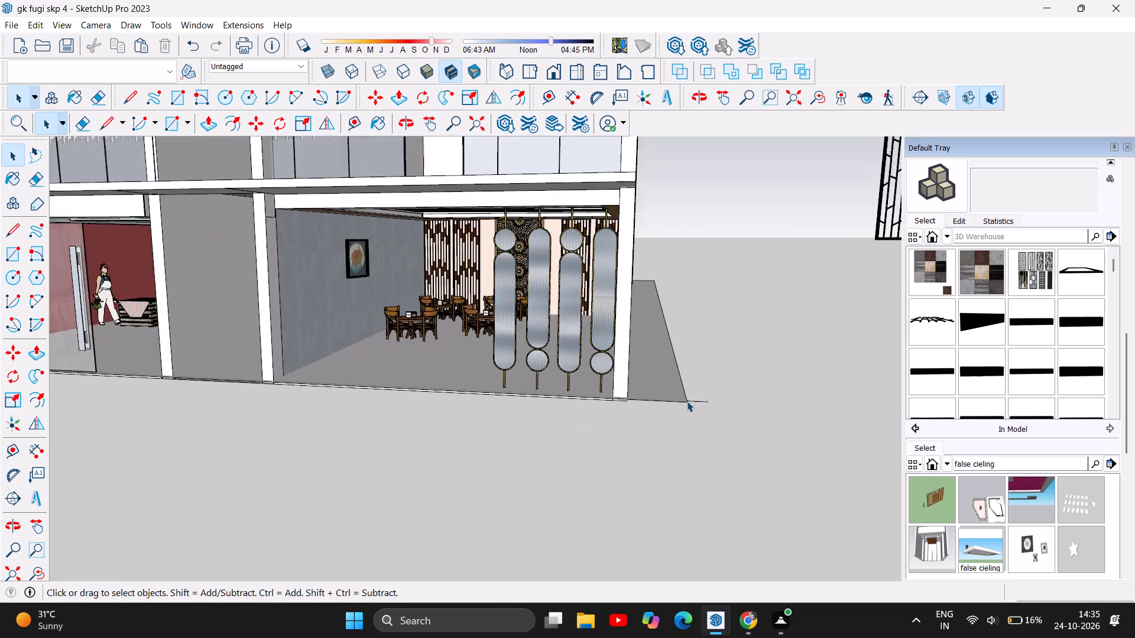
click(703, 402)
key(Delete)
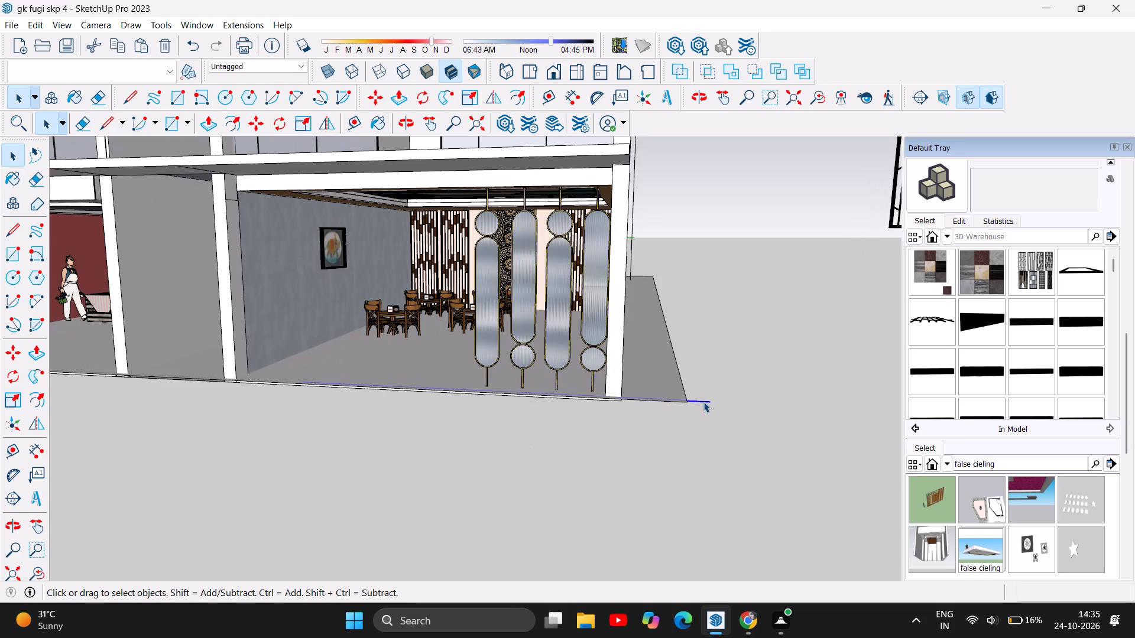
Delete the edges extending past the slab's front corner at the glass-door end and the slanted edge running forward from them.
scroll(704, 401, down, 10)
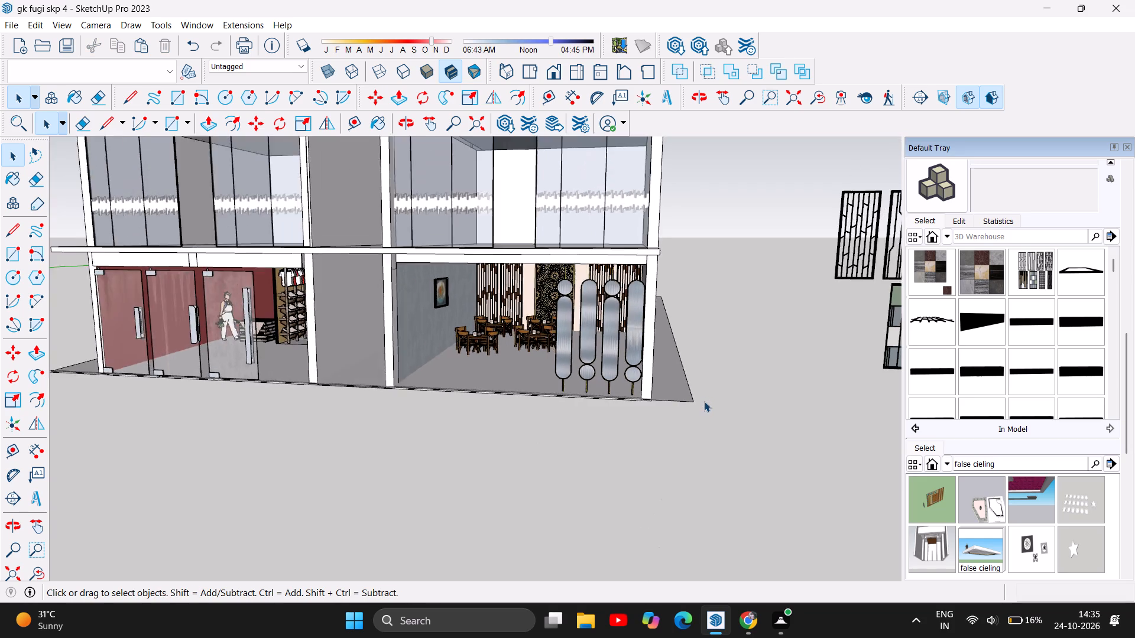
scroll(710, 401, down, 4)
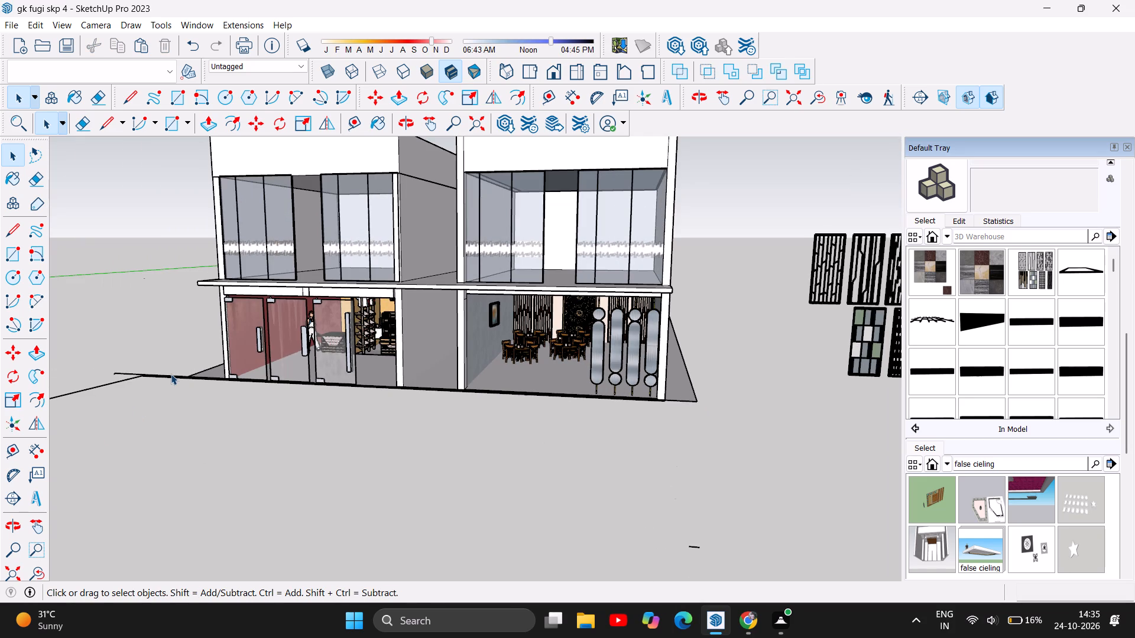
click(167, 375)
key(Delete)
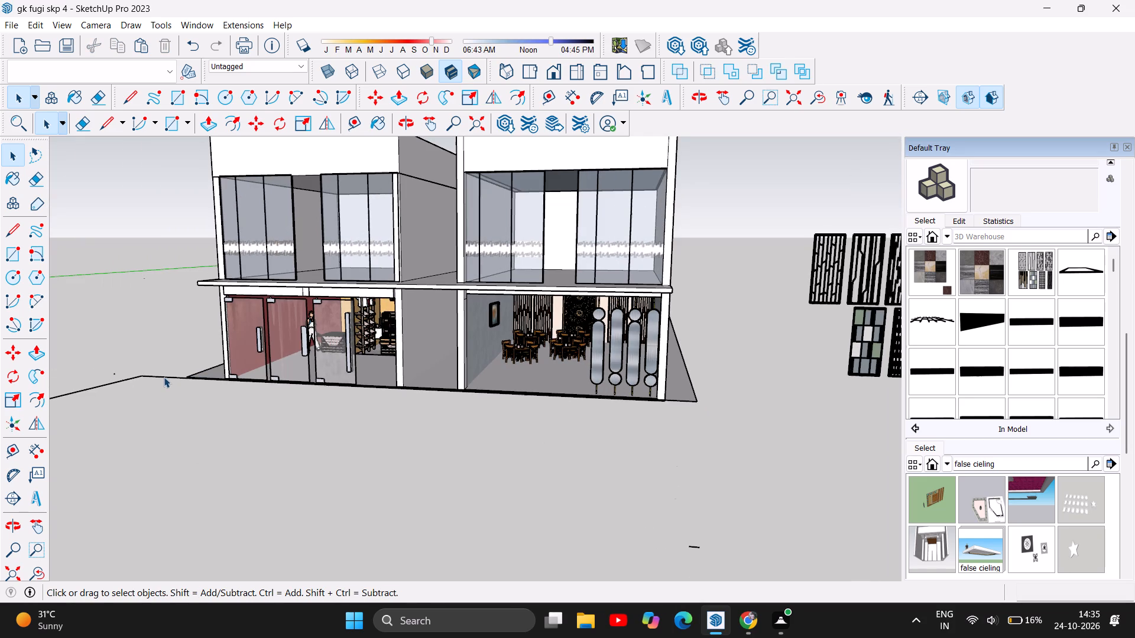
click(157, 376)
key(Delete)
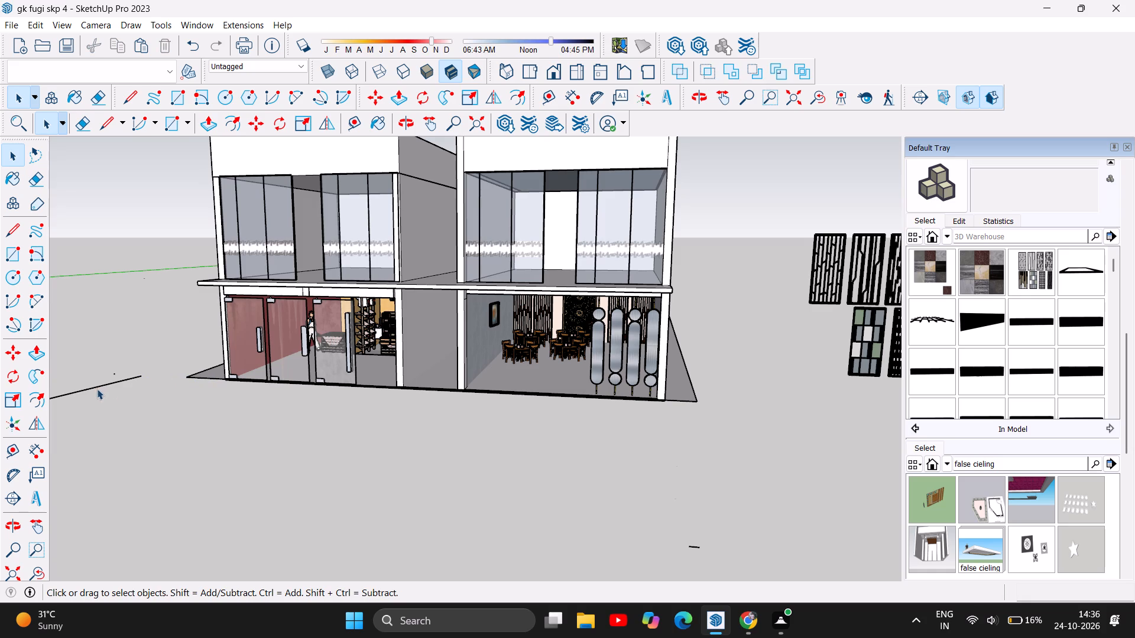
double_click(93, 386)
scroll(98, 390, up, 1)
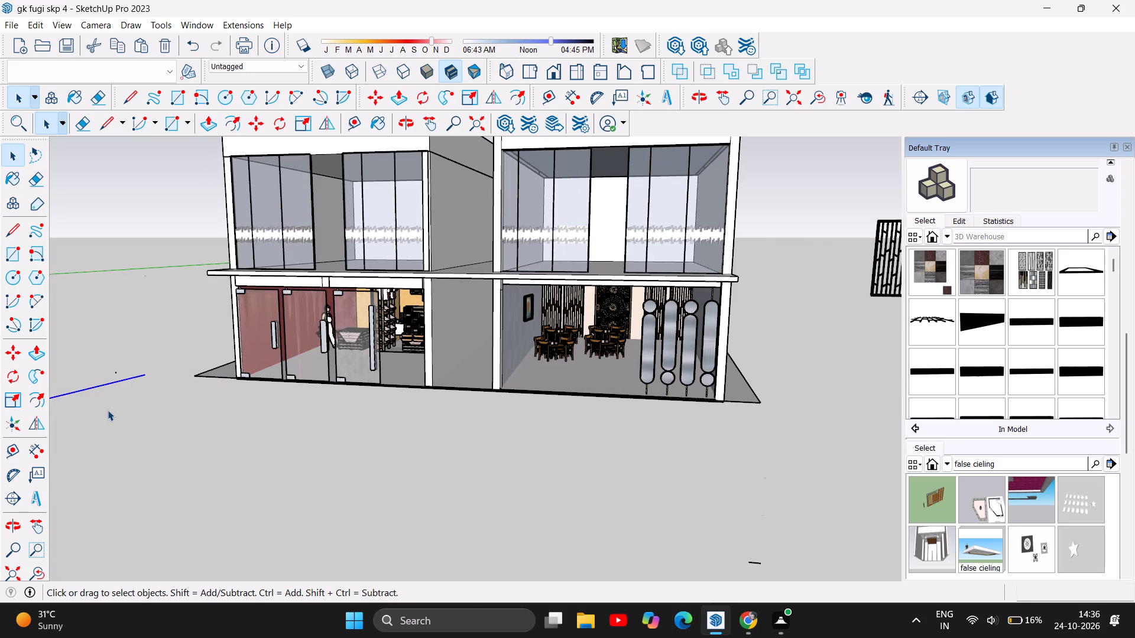
key(Delete)
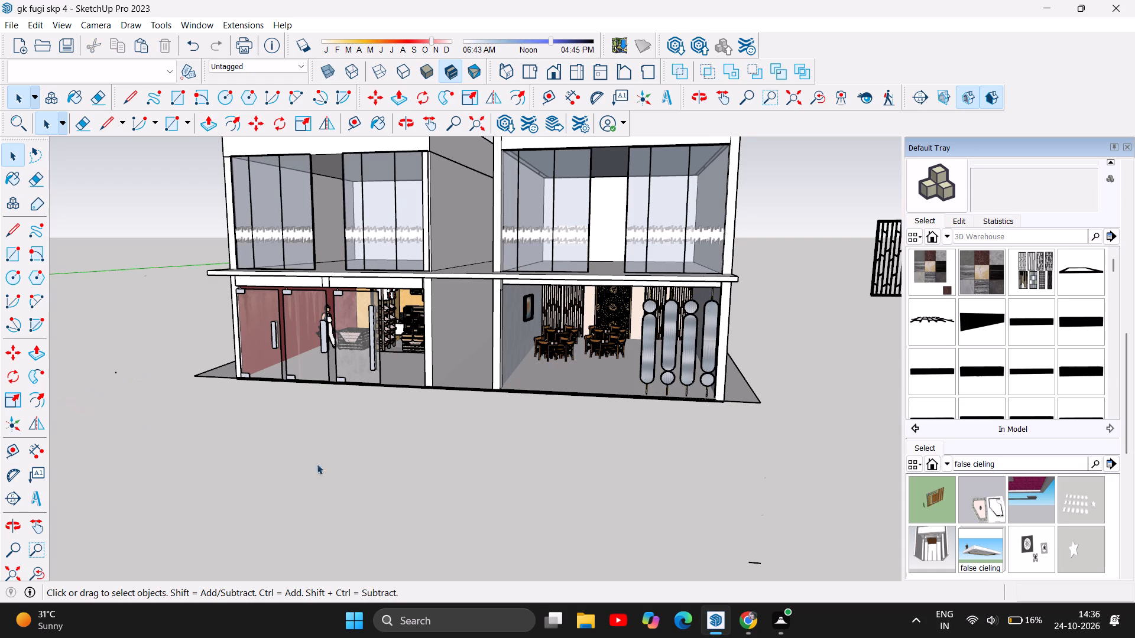
Delete the short loose edge lying on the ground in front of the building's dining-room end.
scroll(382, 464, down, 4)
scroll(537, 405, down, 5)
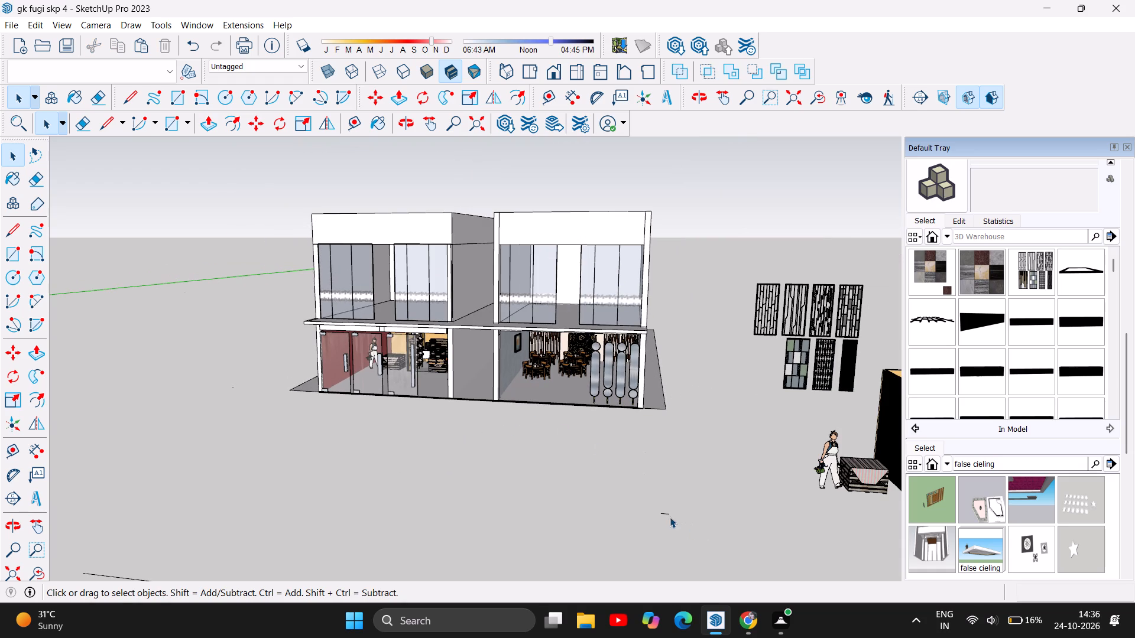
click(661, 512)
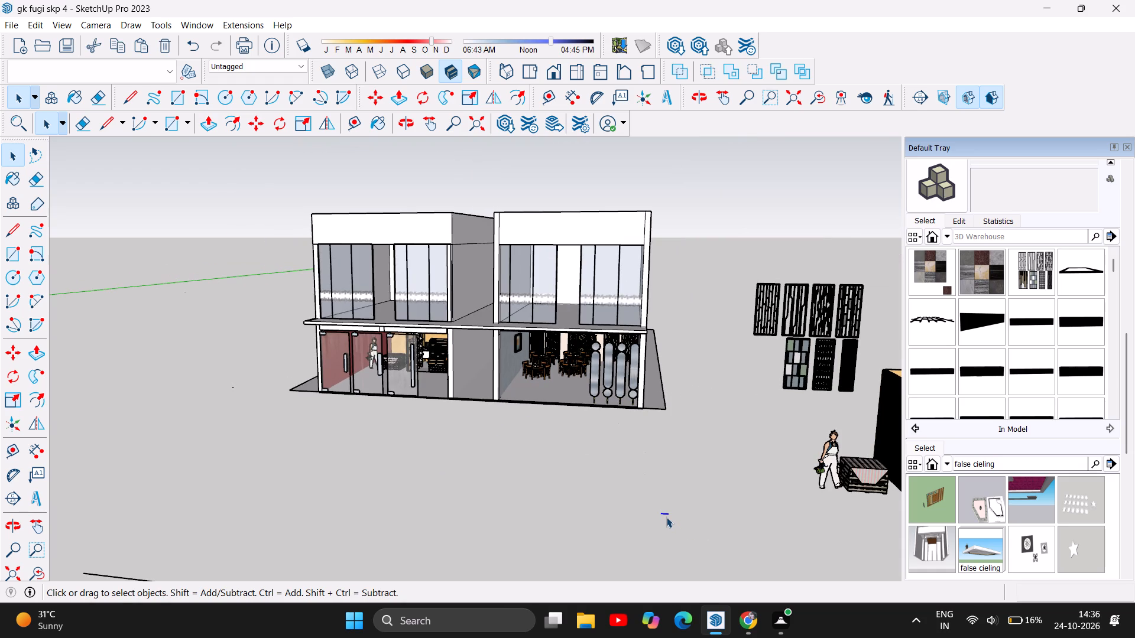
key(Delete)
Examine the building from the front, side, rear and above for leftover geometry around the base slab.
scroll(628, 460, up, 3)
scroll(518, 401, up, 2)
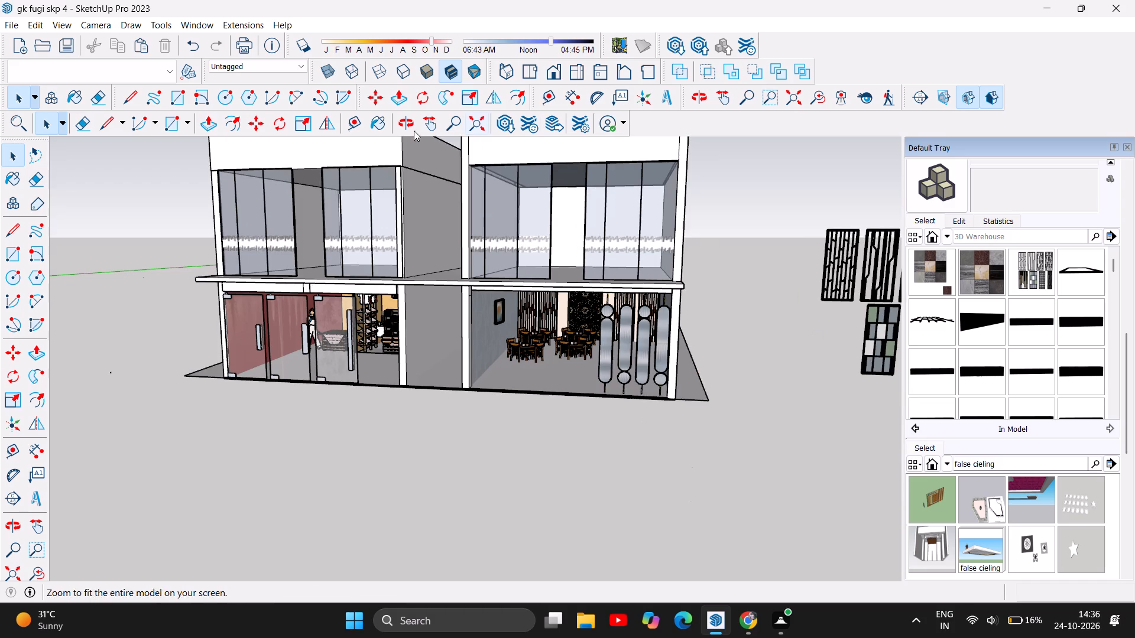
click(408, 124)
drag(677, 383, 488, 392)
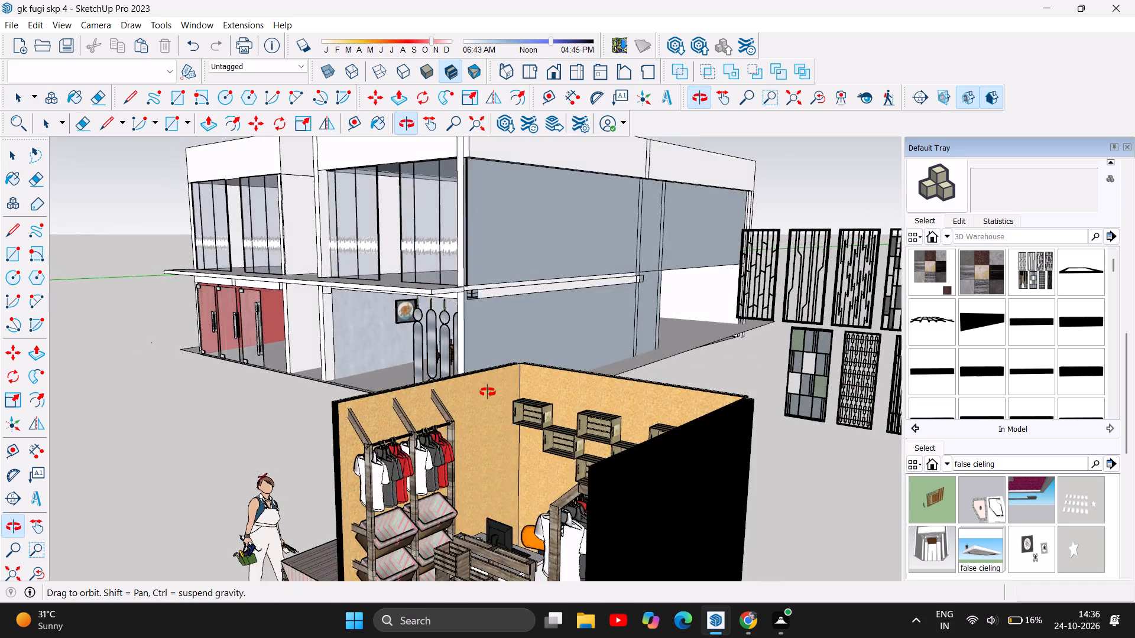
drag(488, 392, 83, 356)
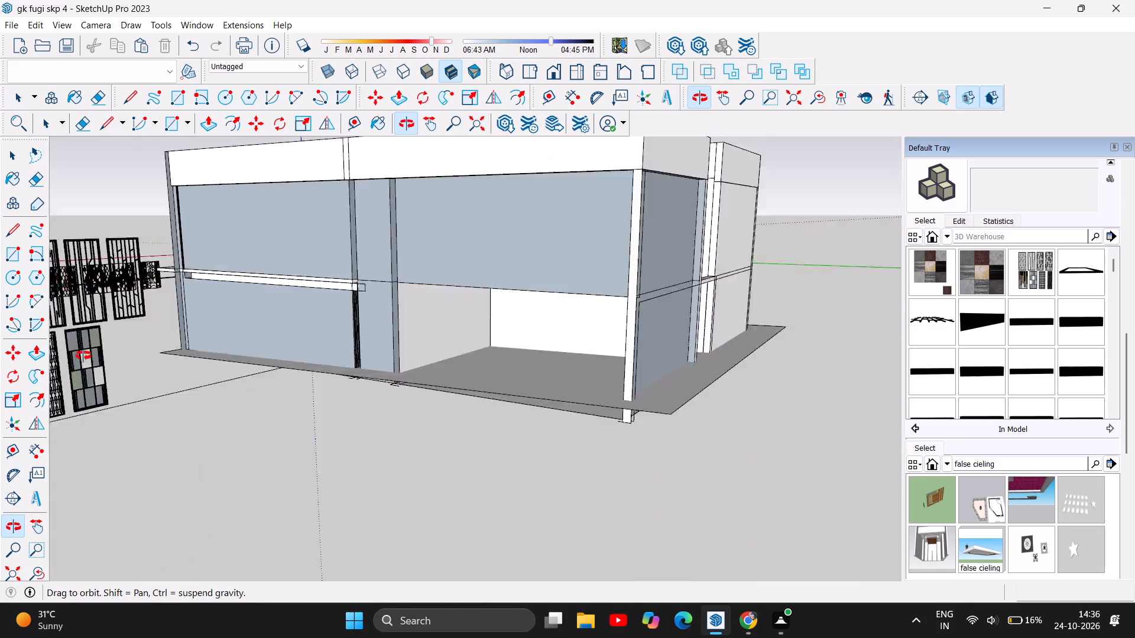
drag(83, 356, 9, 479)
drag(428, 517, 351, 525)
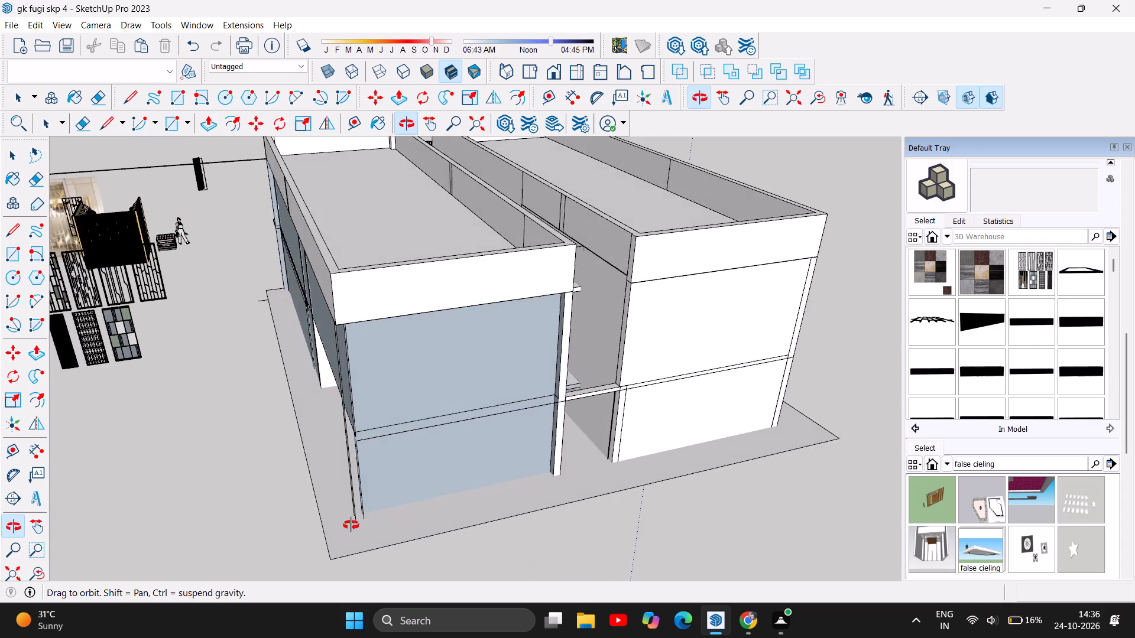
drag(351, 525, 359, 553)
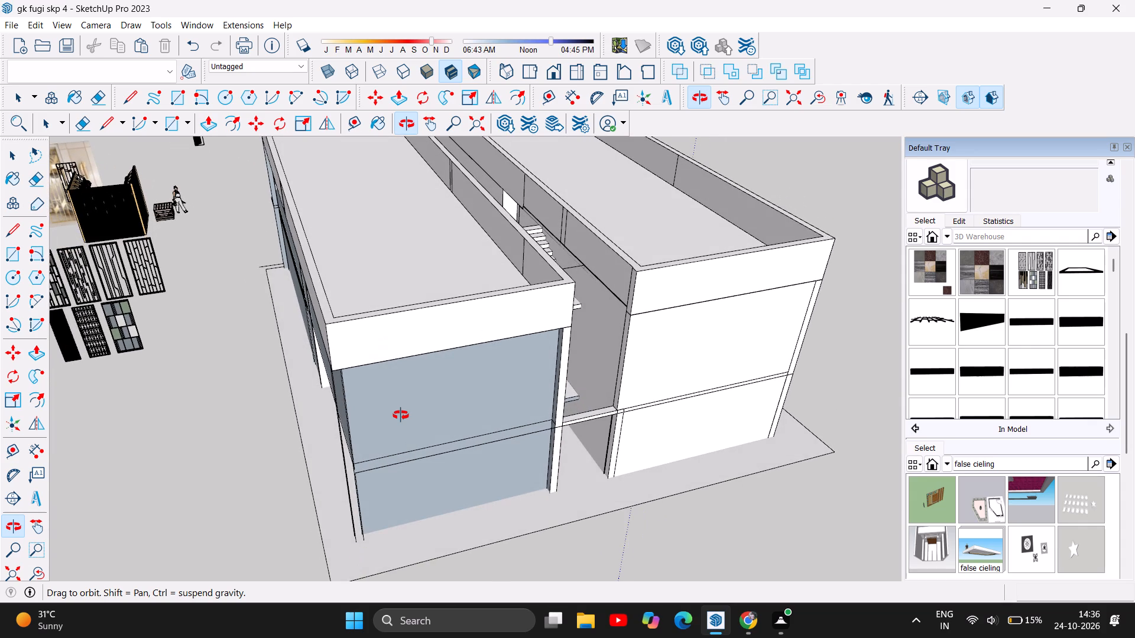
scroll(401, 415, up, 3)
drag(283, 425, 329, 419)
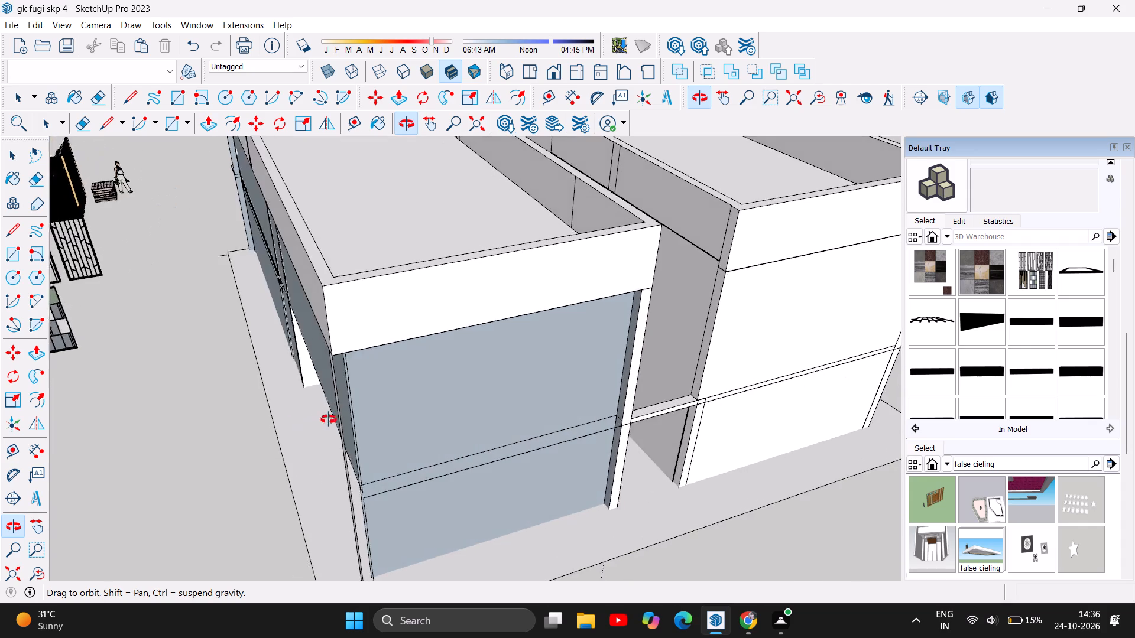
drag(329, 419, 621, 339)
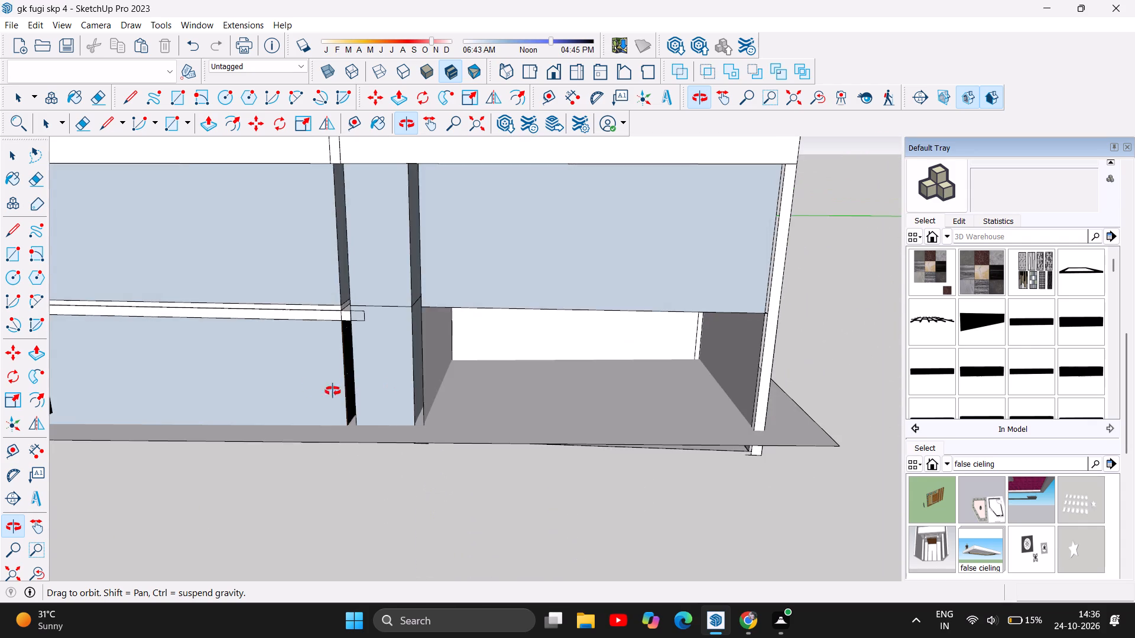
drag(311, 380, 554, 345)
drag(293, 398, 433, 394)
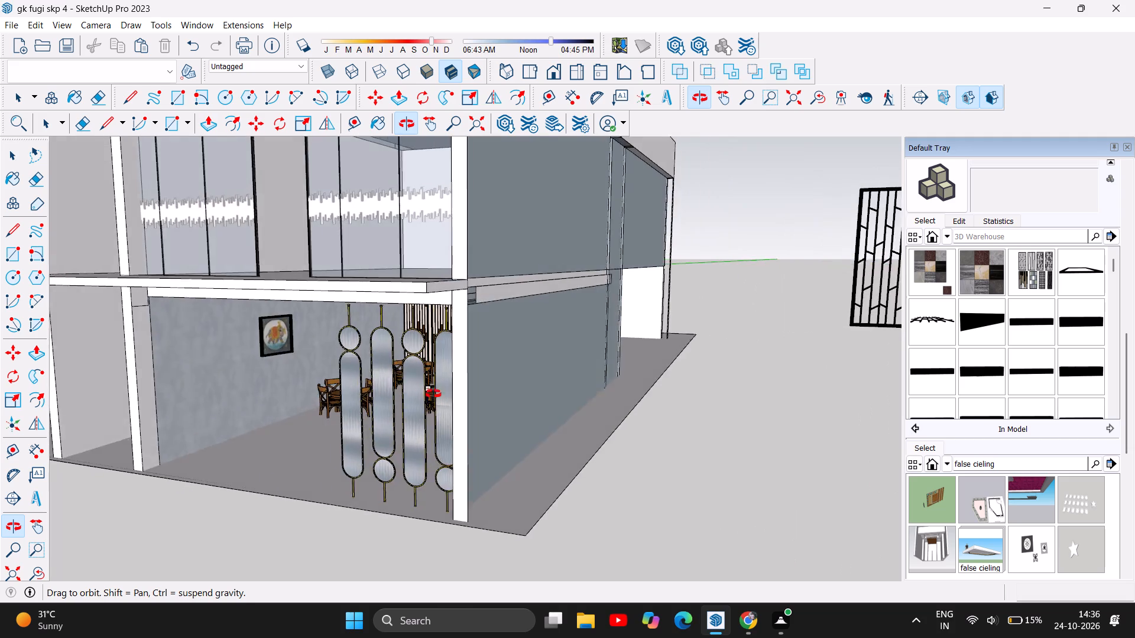
drag(433, 394, 547, 399)
scroll(547, 399, down, 6)
scroll(360, 493, up, 2)
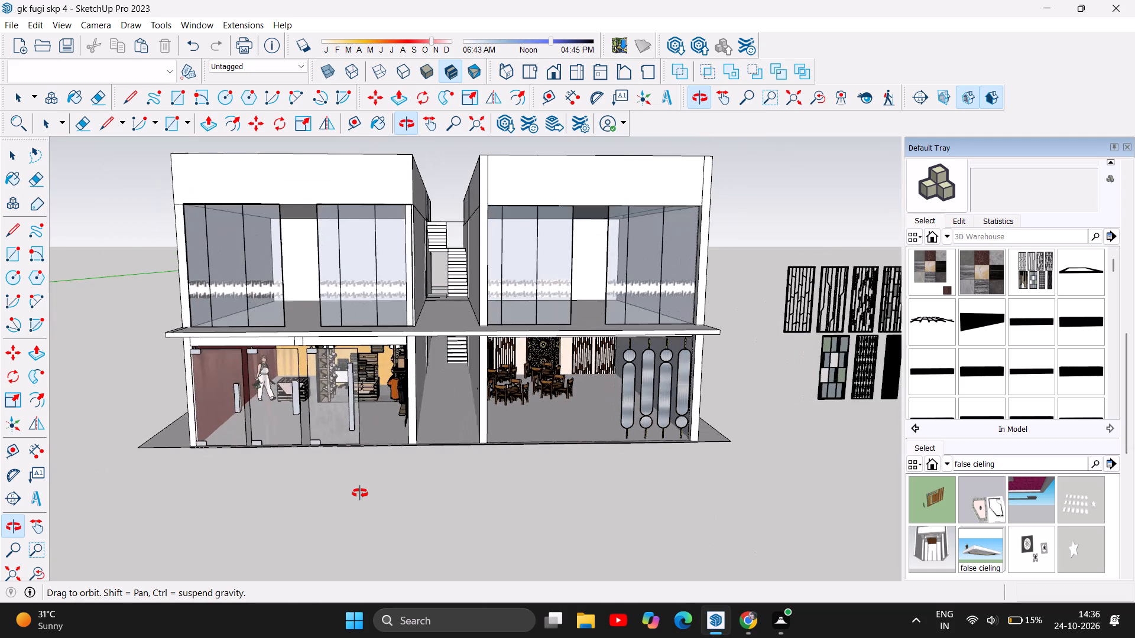
Push/pull the underside face of the glass-door room's floor inward by about 2 inches.
drag(358, 514, 354, 386)
drag(354, 386, 357, 339)
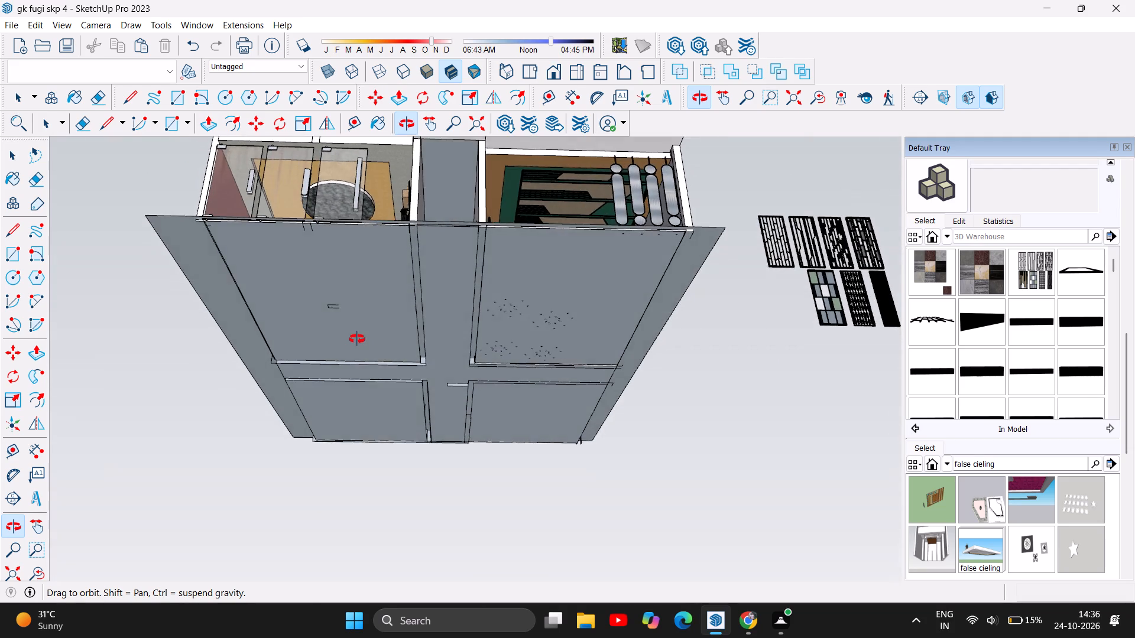
drag(357, 339, 357, 338)
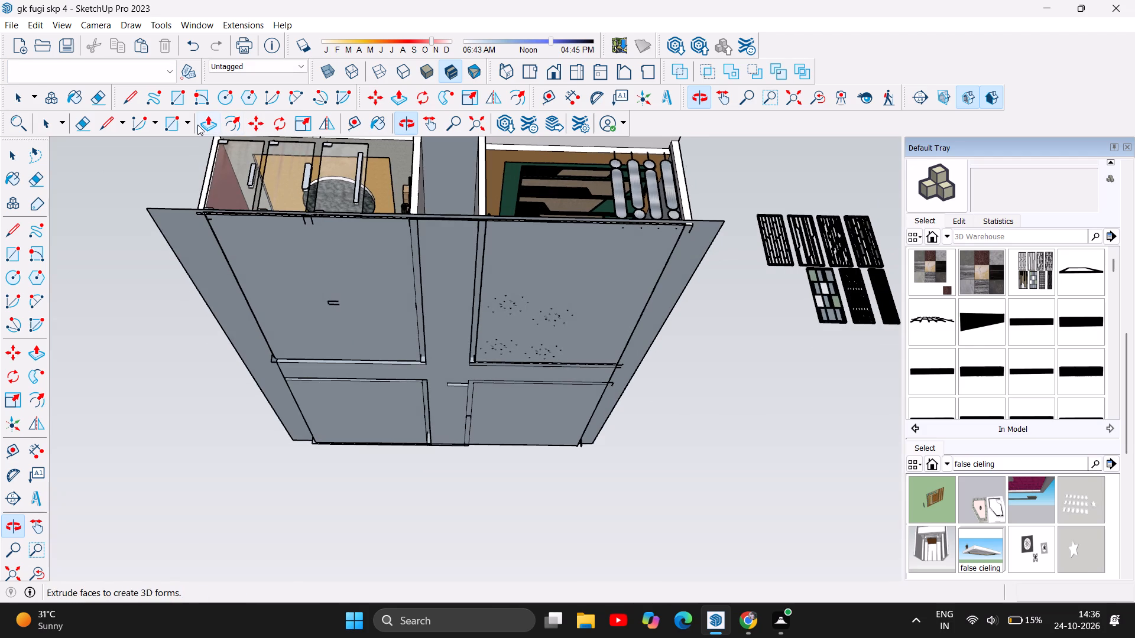
click(204, 123)
drag(252, 244, 252, 251)
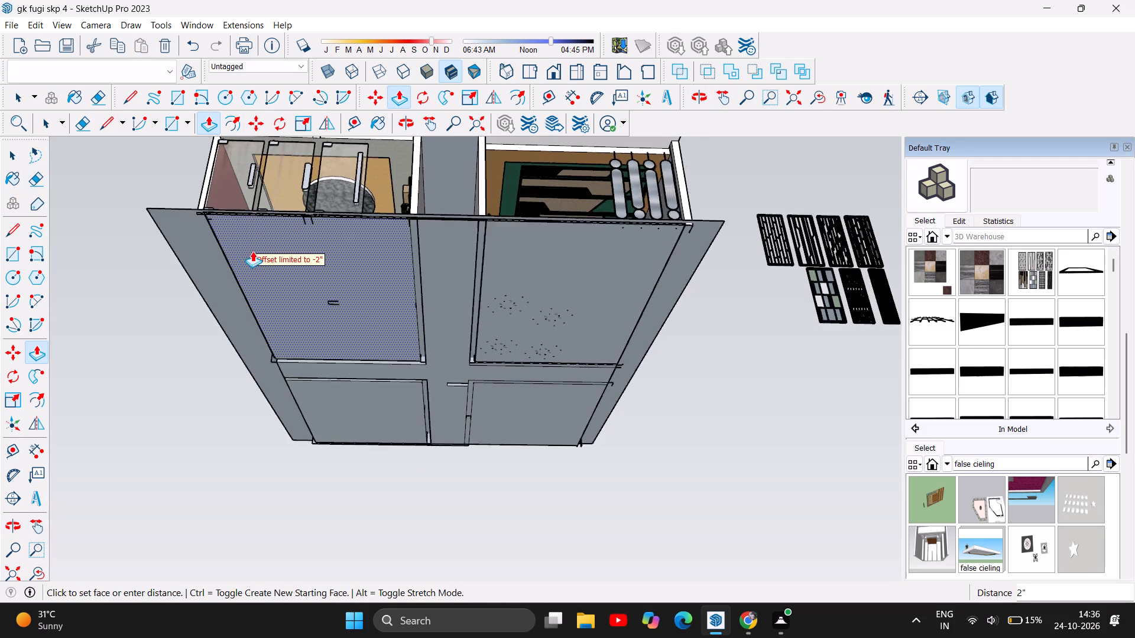
drag(252, 251, 251, 274)
drag(268, 240, 258, 287)
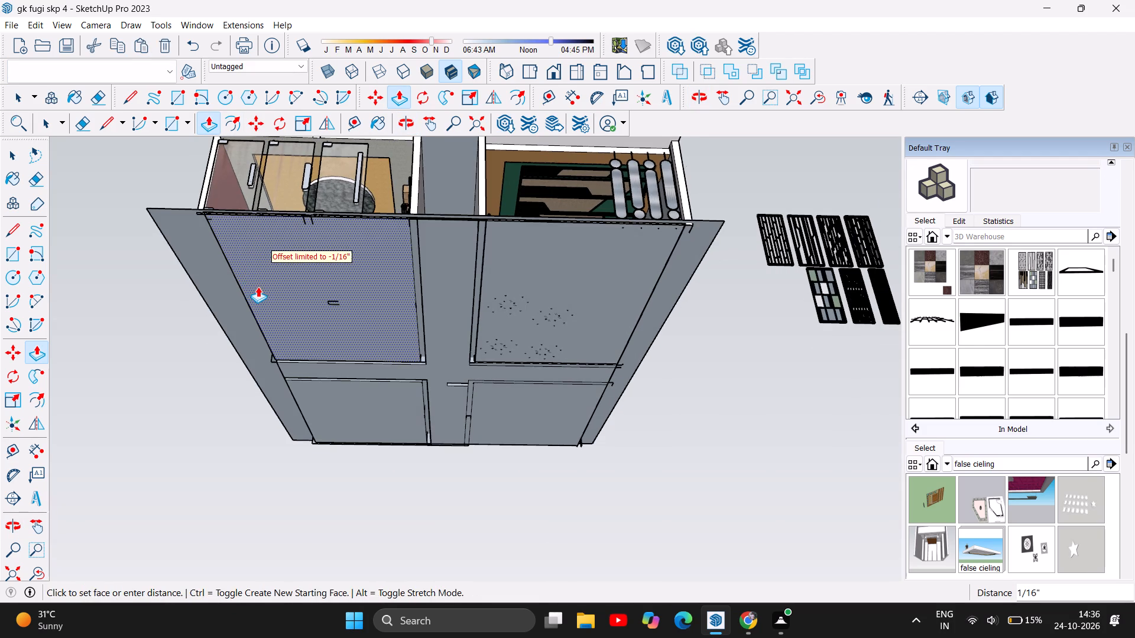
drag(258, 287, 257, 288)
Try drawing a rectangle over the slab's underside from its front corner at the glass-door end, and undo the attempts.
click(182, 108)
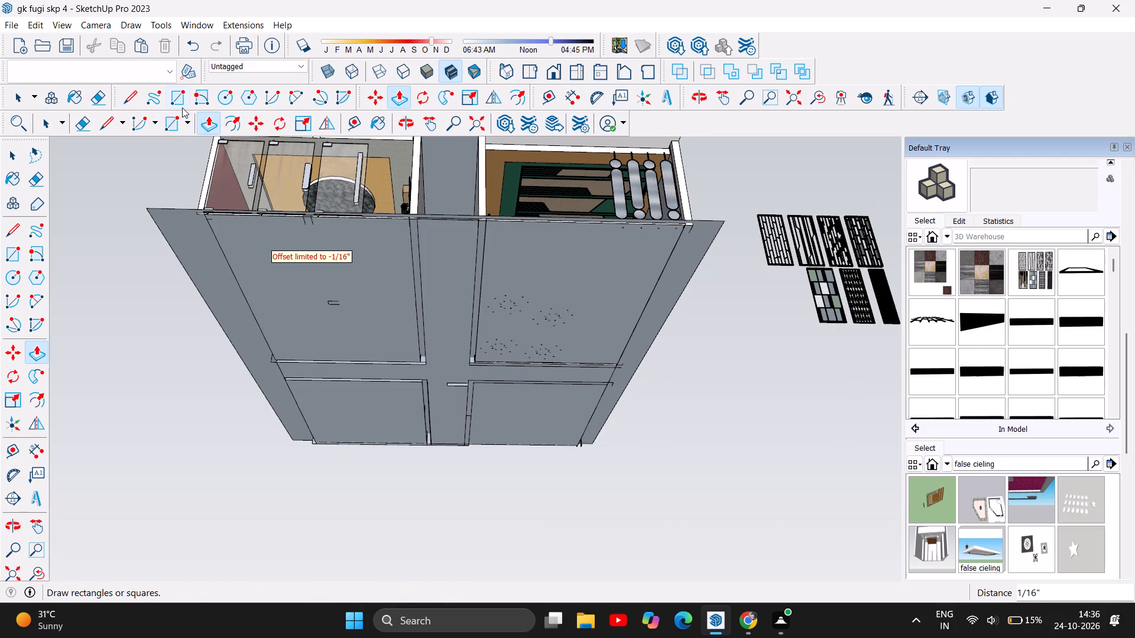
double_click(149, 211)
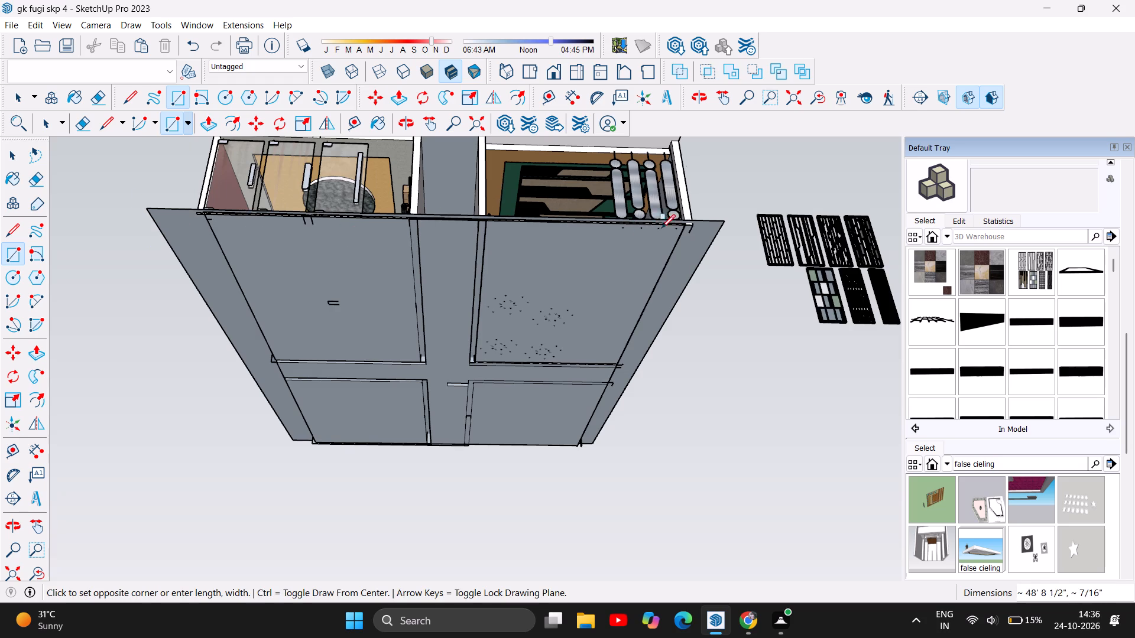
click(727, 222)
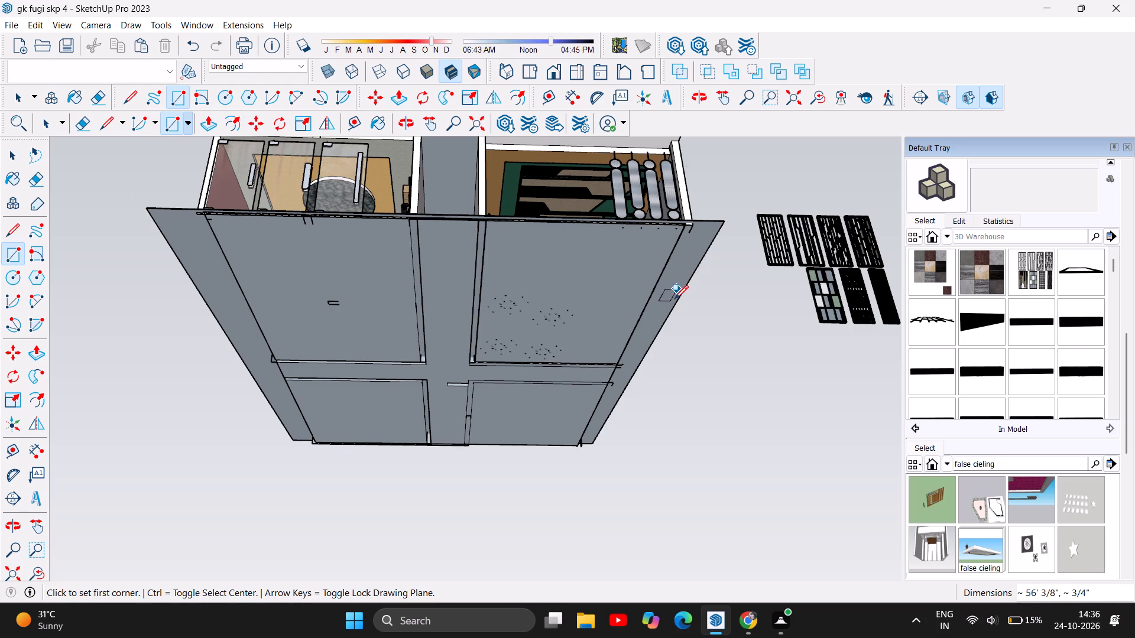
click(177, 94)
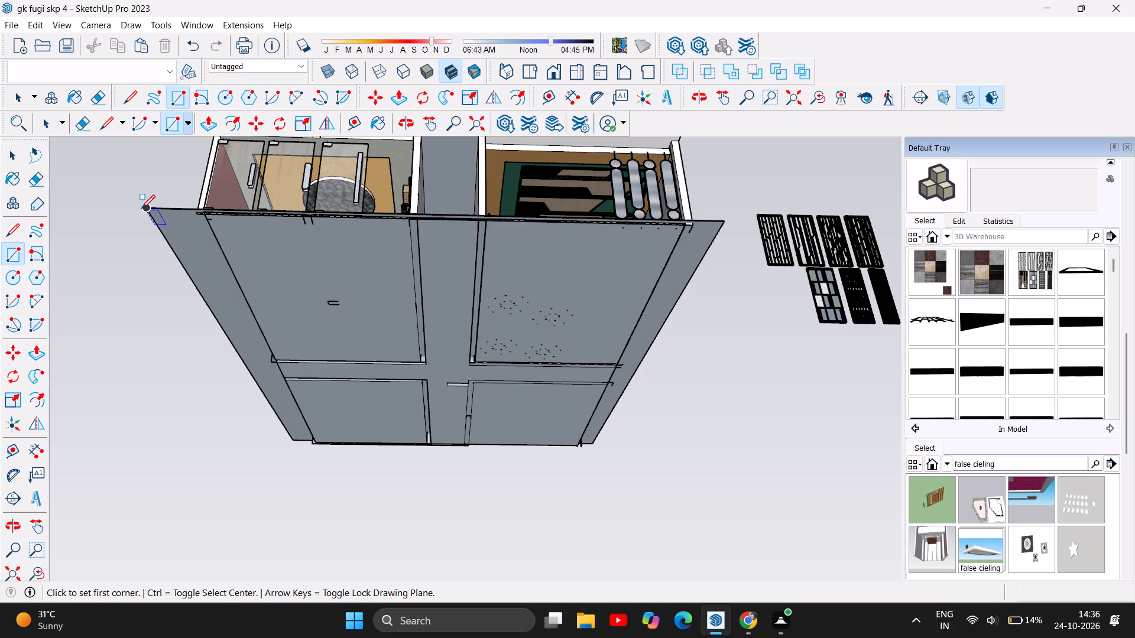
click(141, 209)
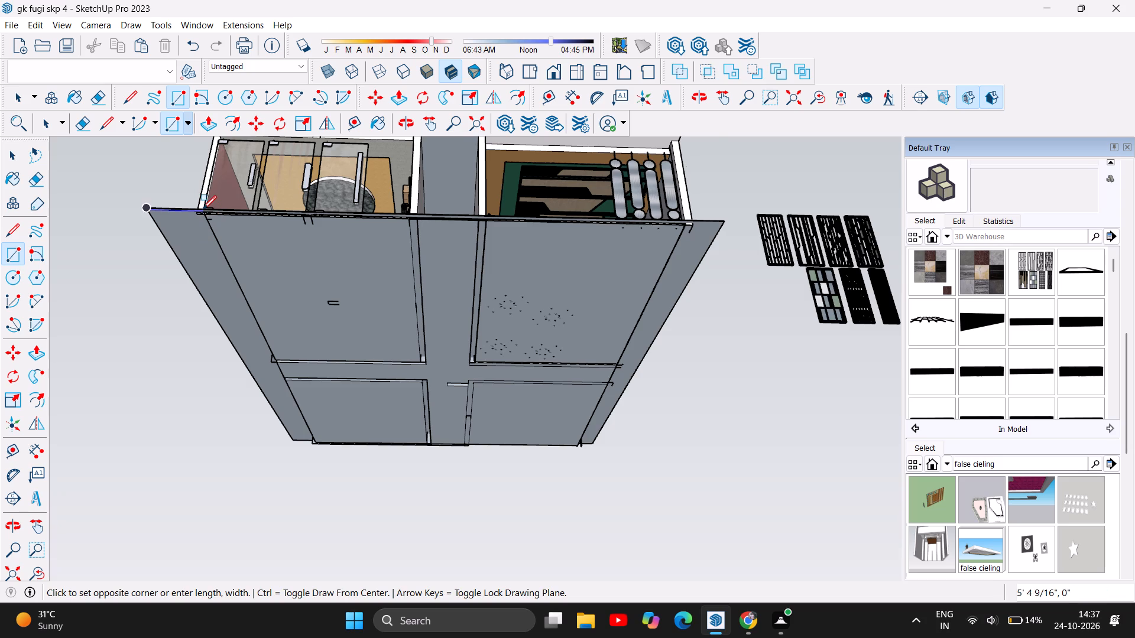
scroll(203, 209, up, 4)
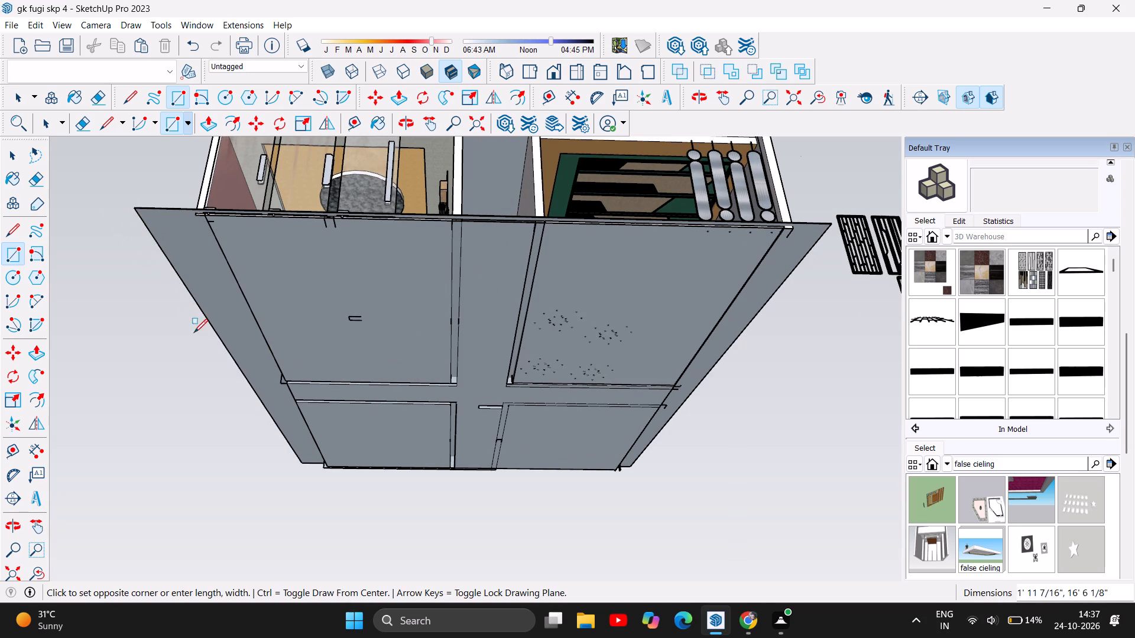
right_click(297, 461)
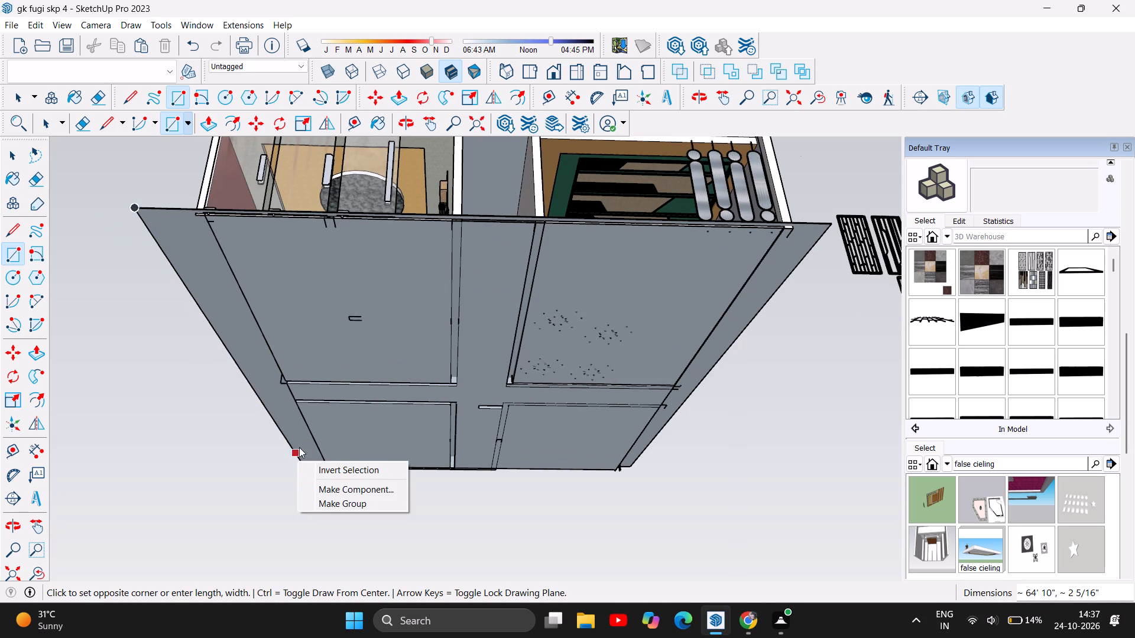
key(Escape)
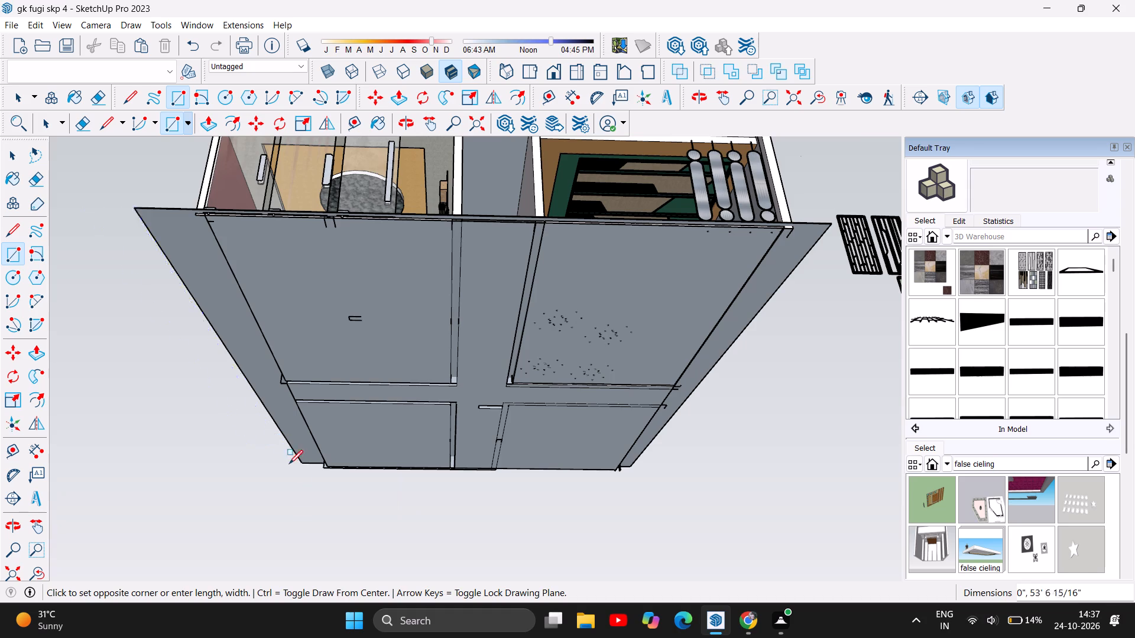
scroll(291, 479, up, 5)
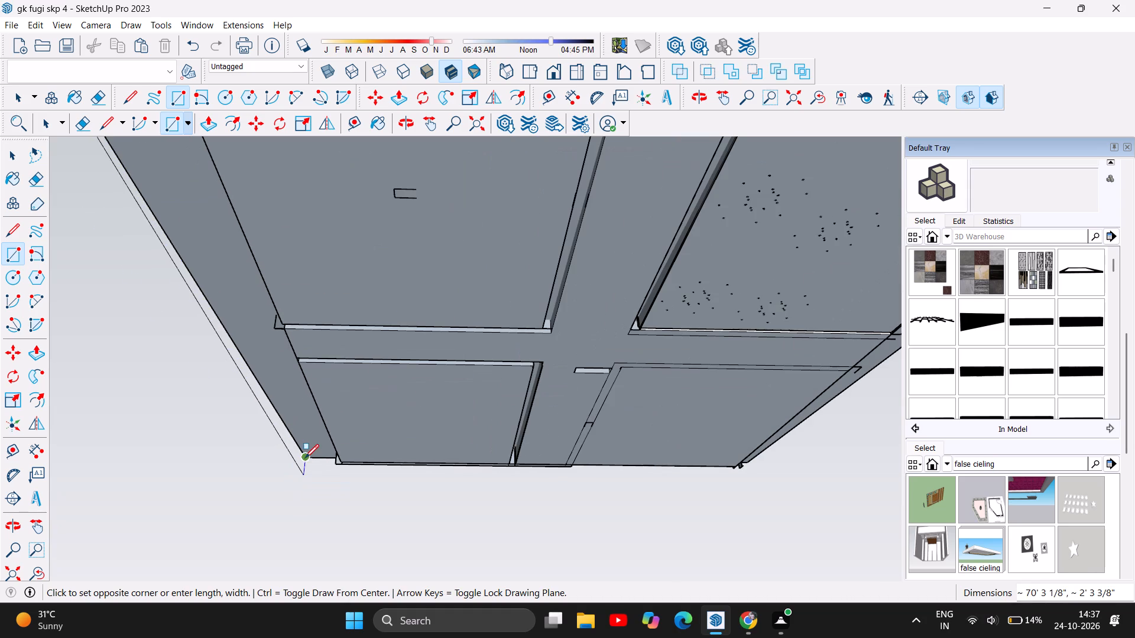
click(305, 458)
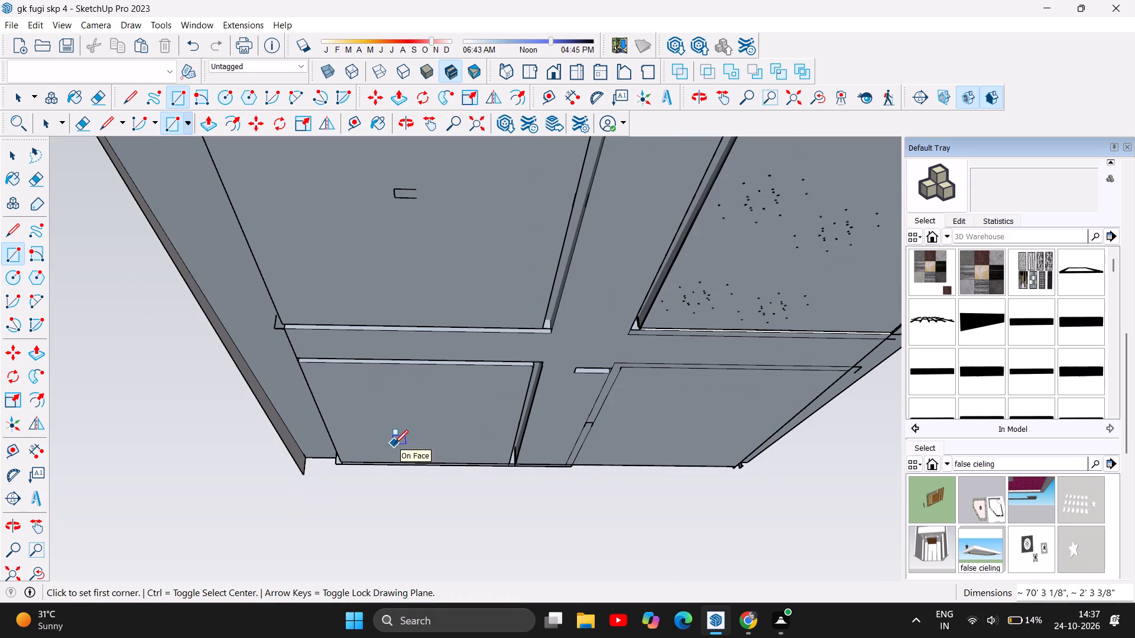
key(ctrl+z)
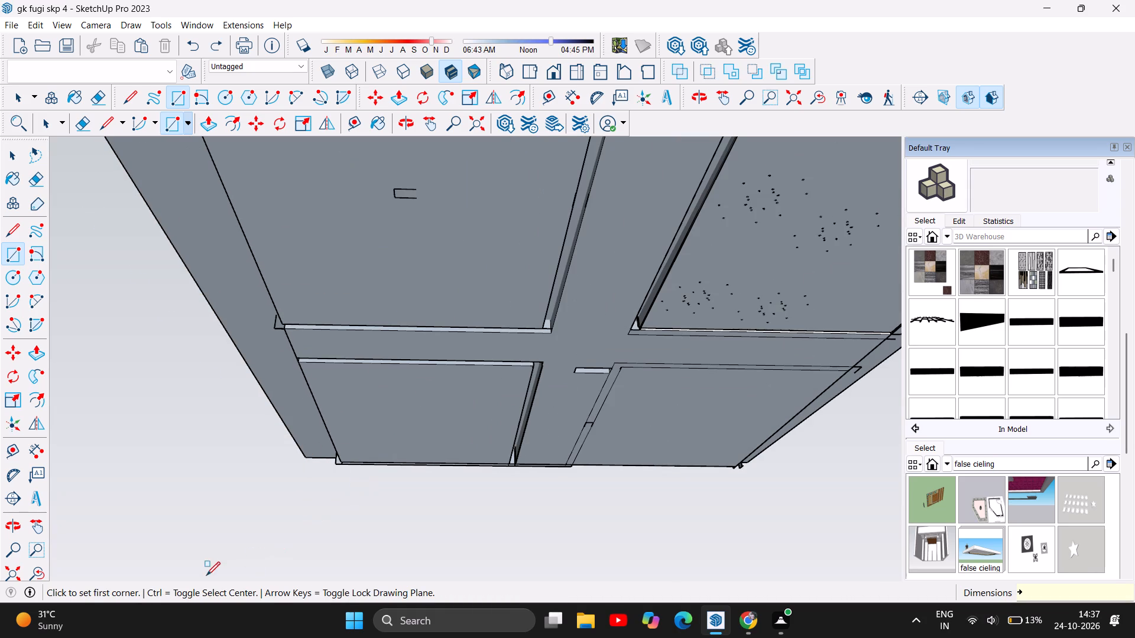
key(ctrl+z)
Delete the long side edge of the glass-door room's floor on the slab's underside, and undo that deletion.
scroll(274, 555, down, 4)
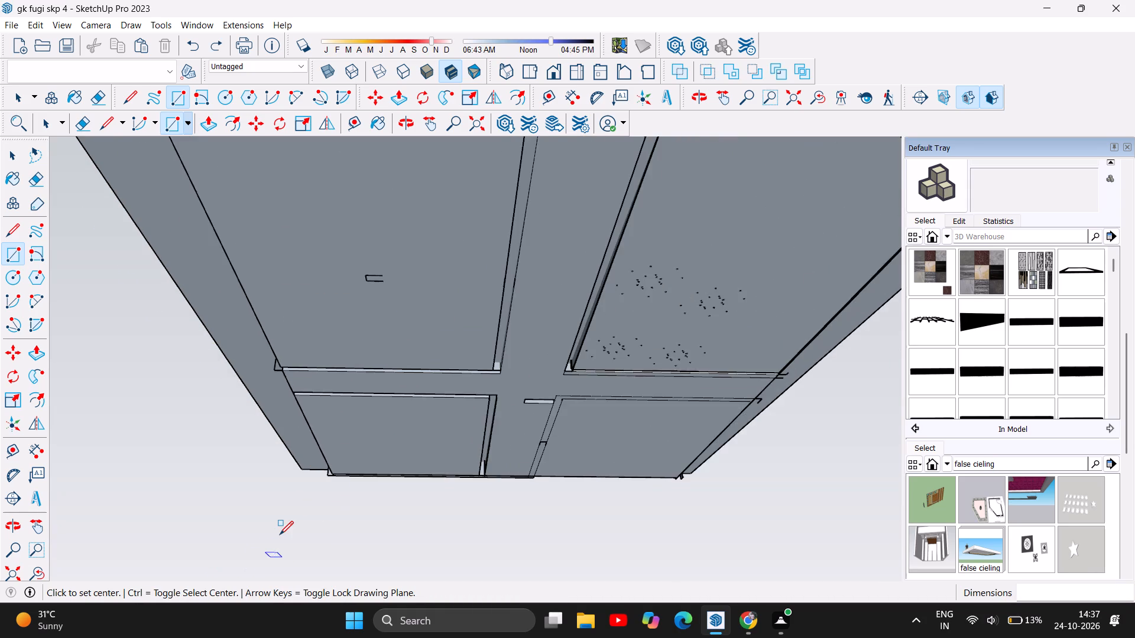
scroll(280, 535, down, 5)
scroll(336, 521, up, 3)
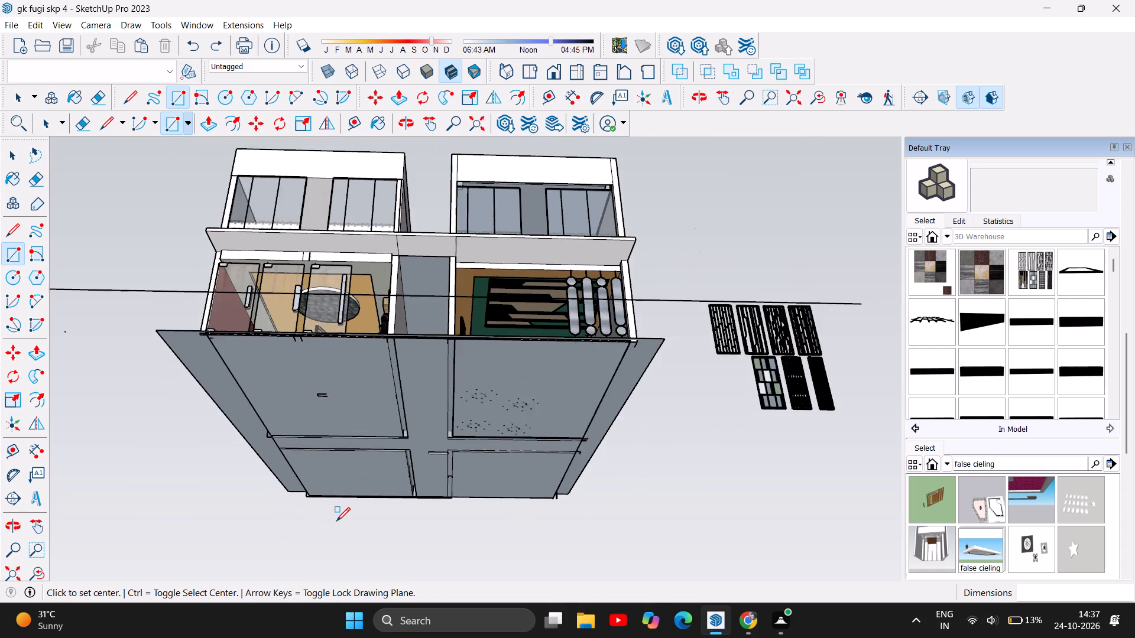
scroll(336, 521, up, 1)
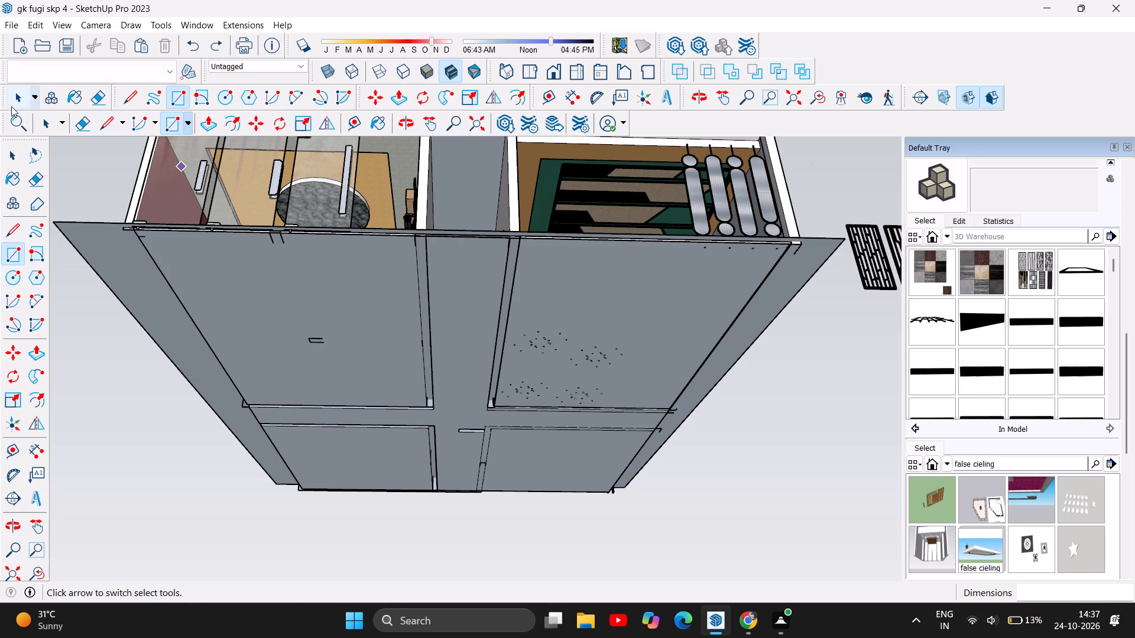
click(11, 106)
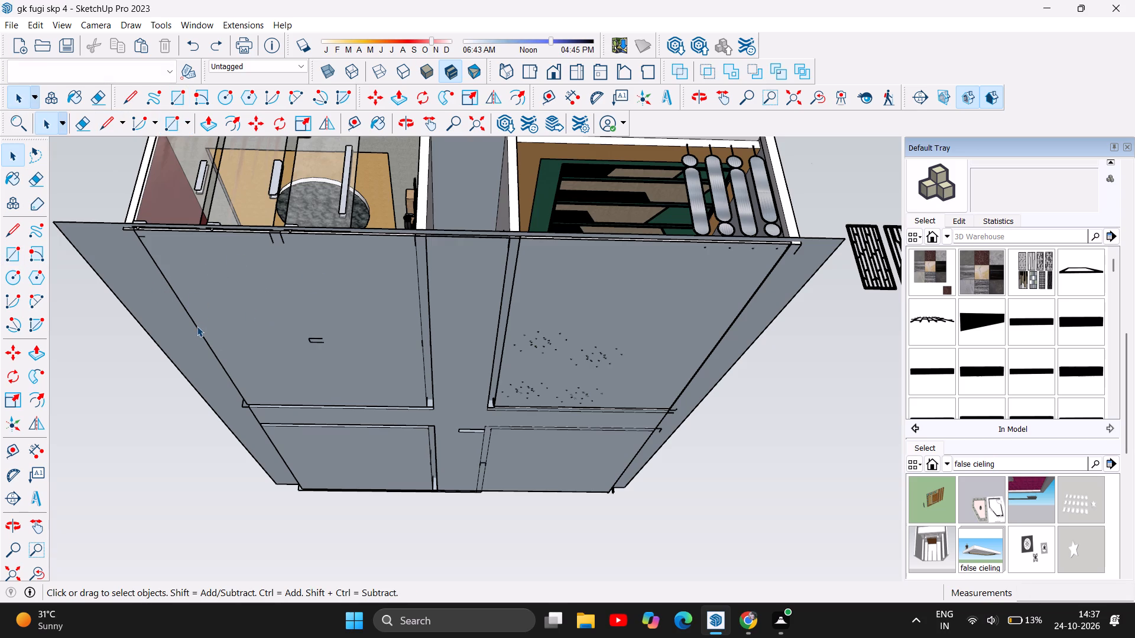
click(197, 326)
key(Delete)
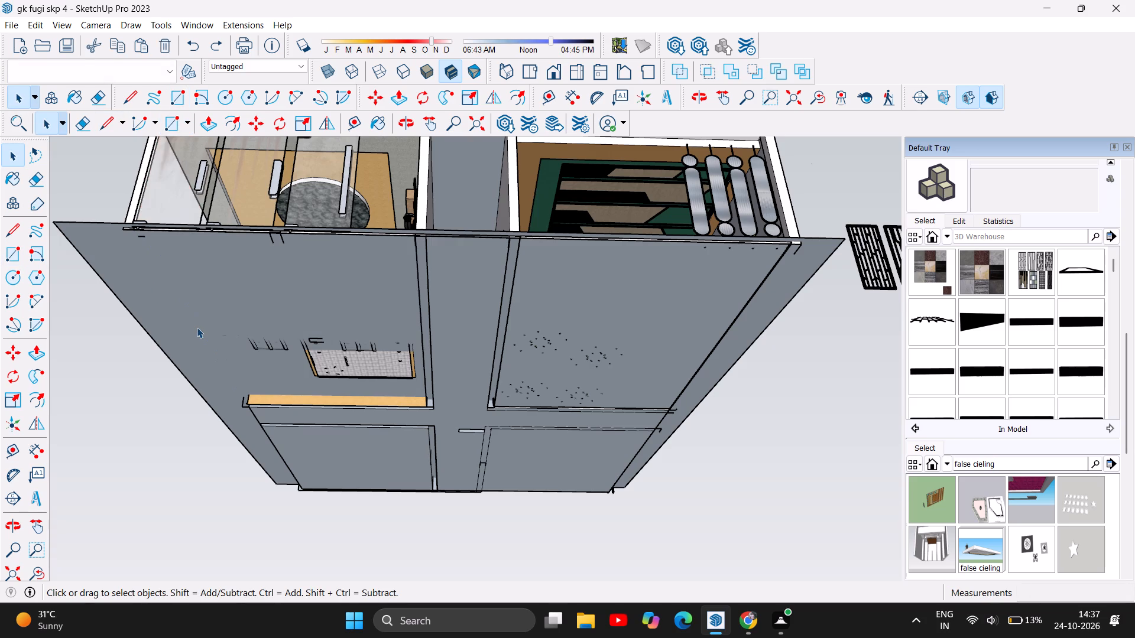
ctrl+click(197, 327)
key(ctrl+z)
Delete the slab face that surrounds the room floors on the building's underside.
click(173, 334)
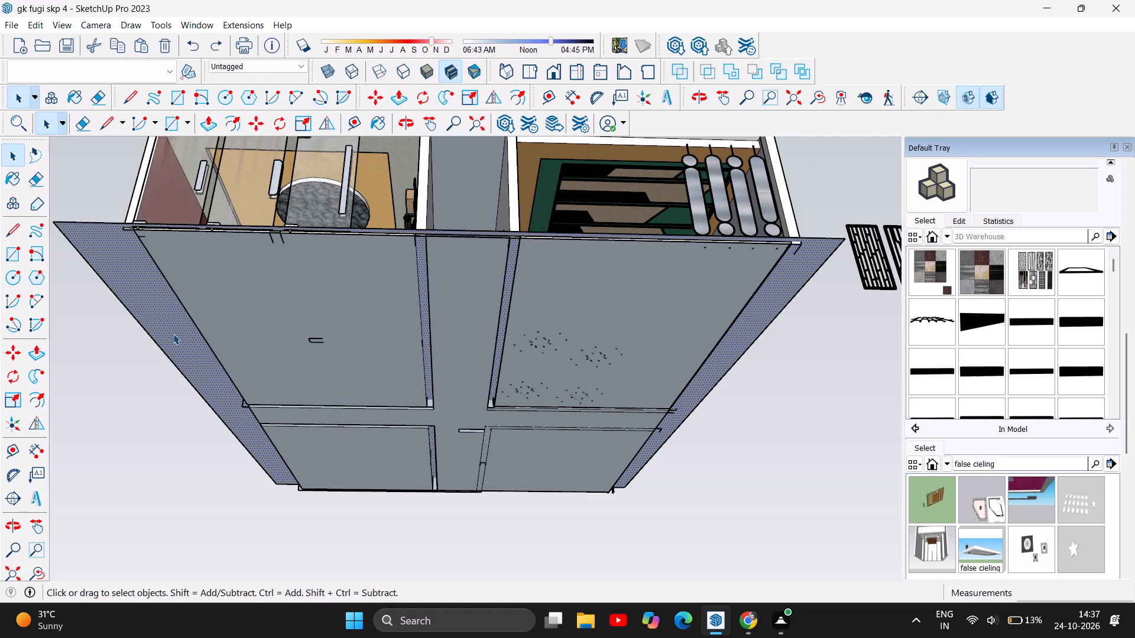
key(Delete)
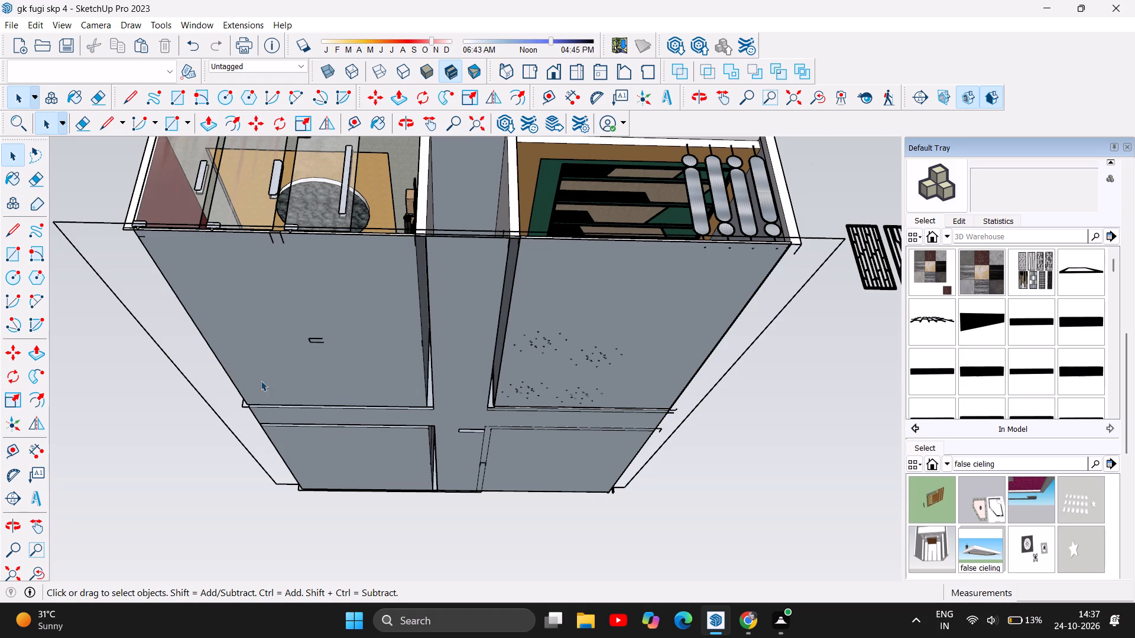
scroll(424, 442, down, 5)
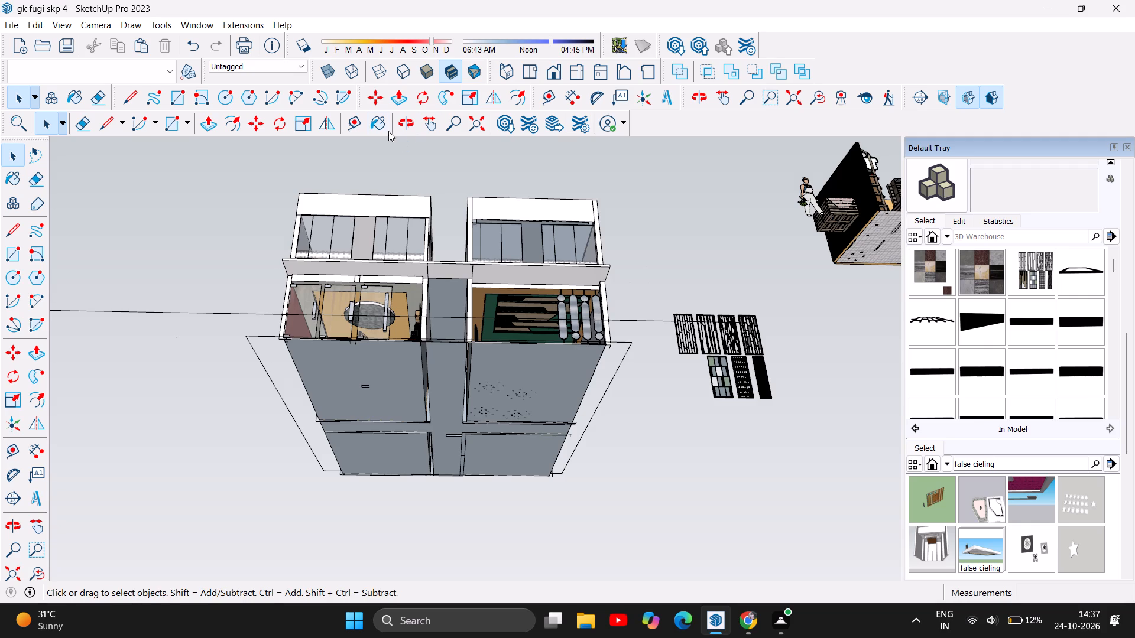
click(410, 122)
drag(468, 418, 481, 556)
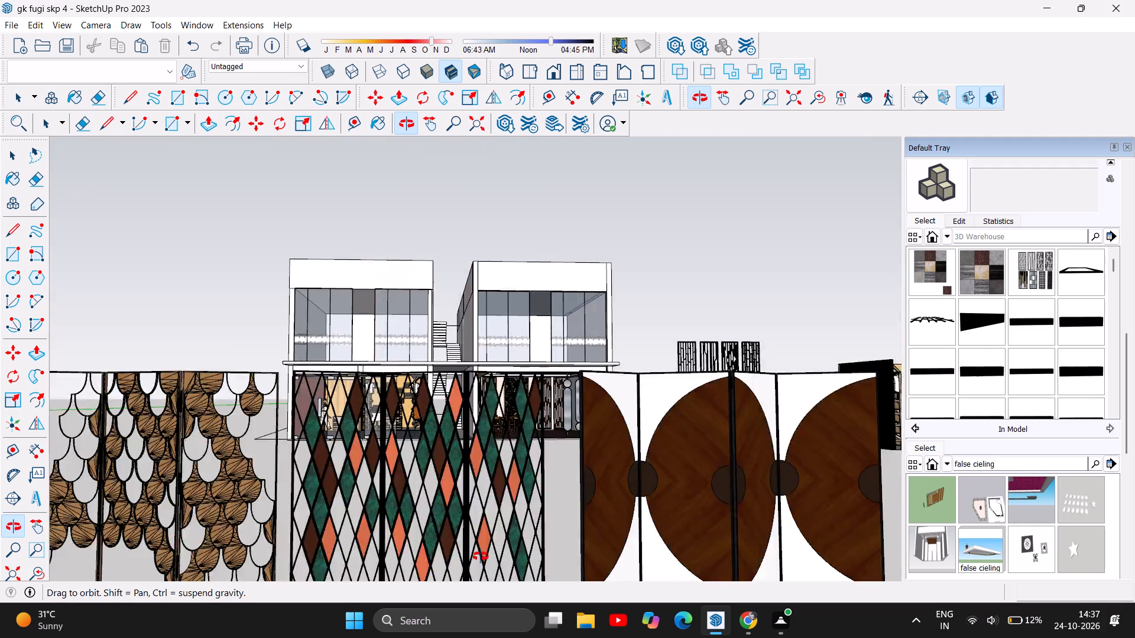
Review the building from the front and from below, and undo the deletion of the slab face surrounding the room floors.
drag(481, 556, 305, 578)
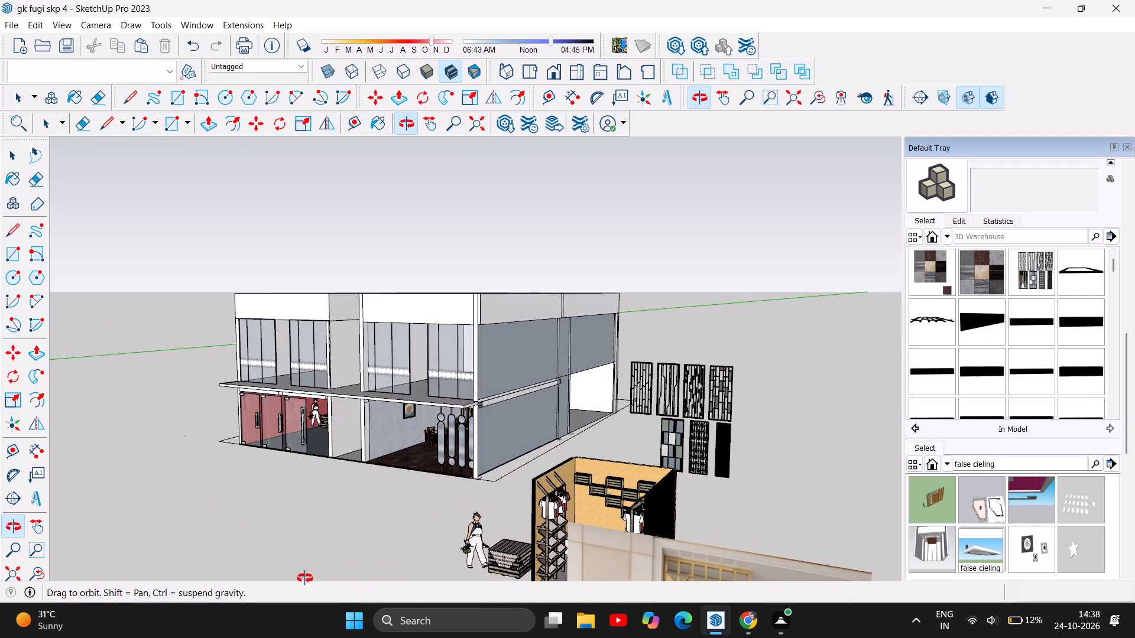
drag(305, 578, 627, 542)
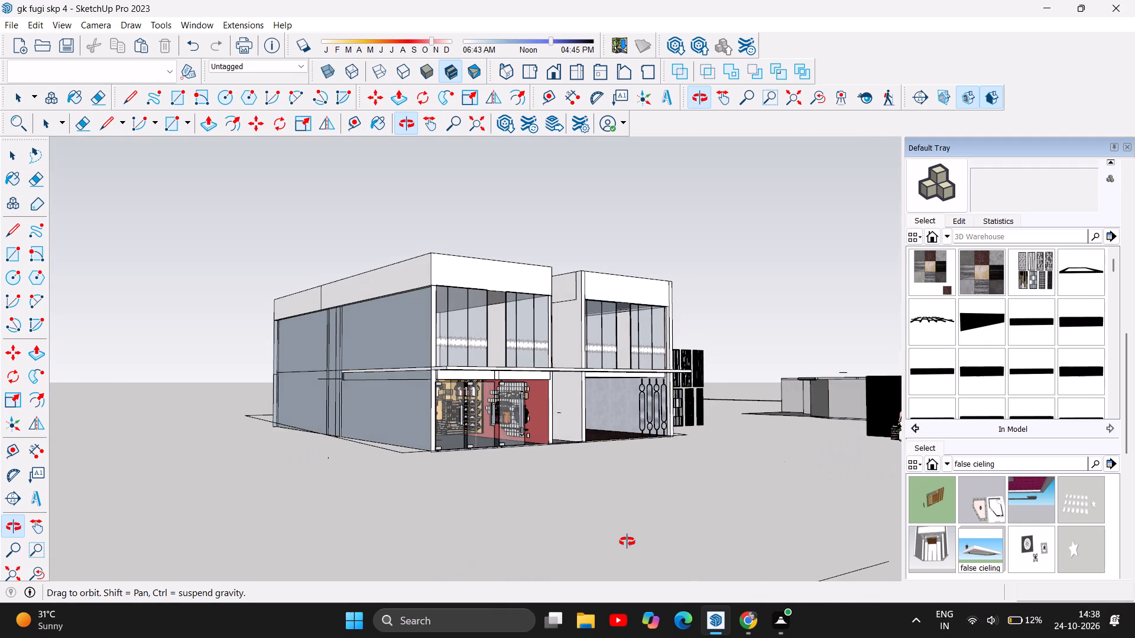
drag(627, 542, 369, 565)
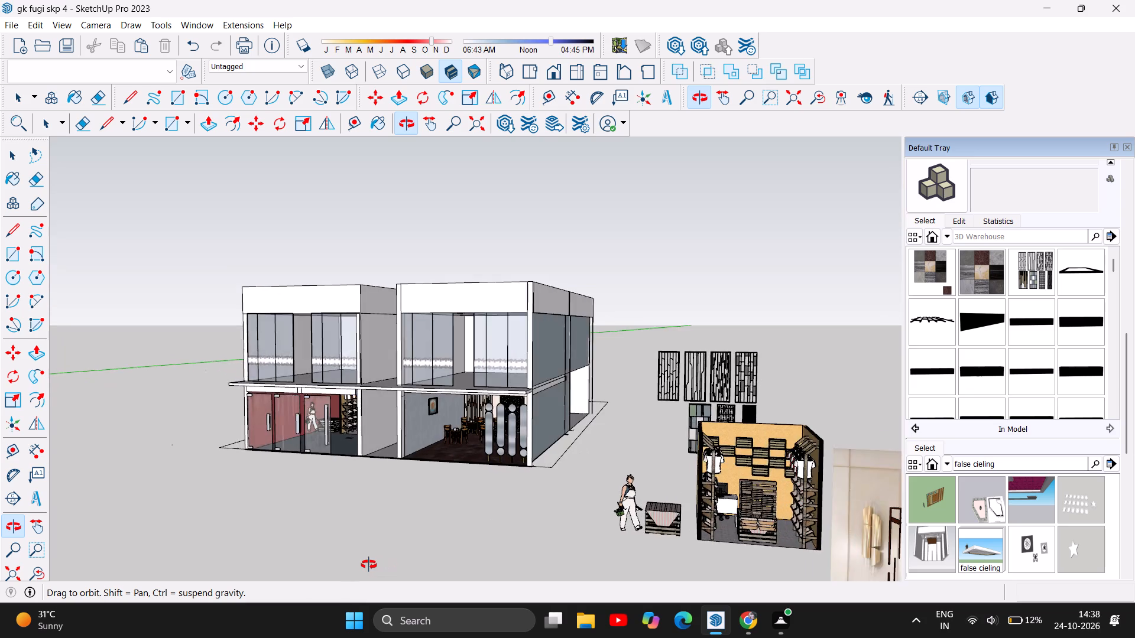
drag(369, 565, 465, 460)
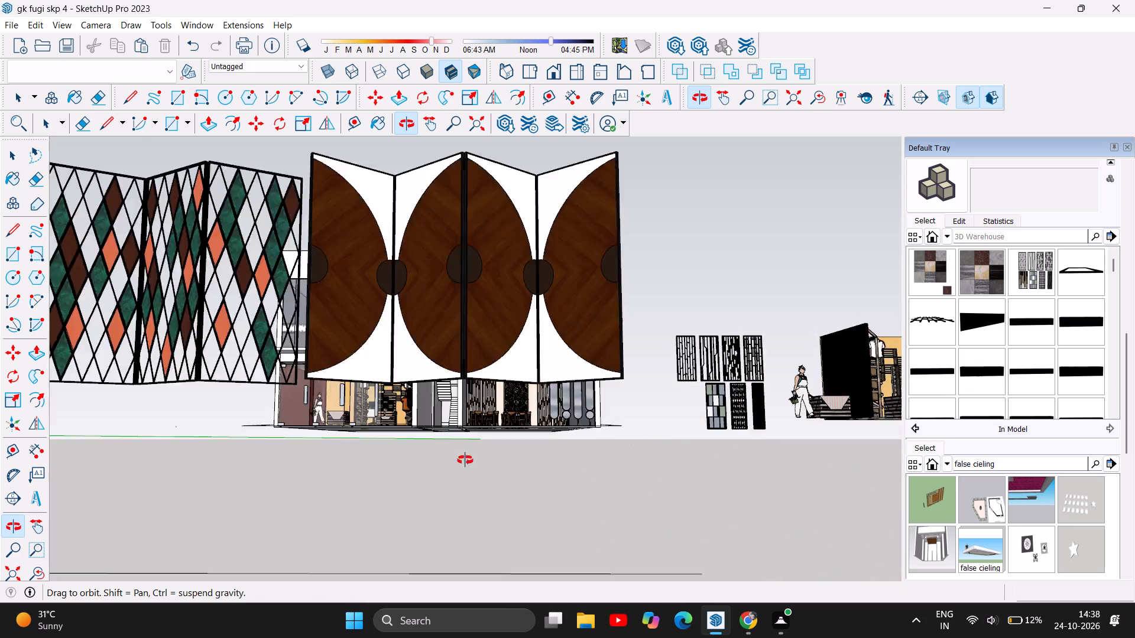
drag(465, 460, 466, 311)
drag(475, 450, 471, 432)
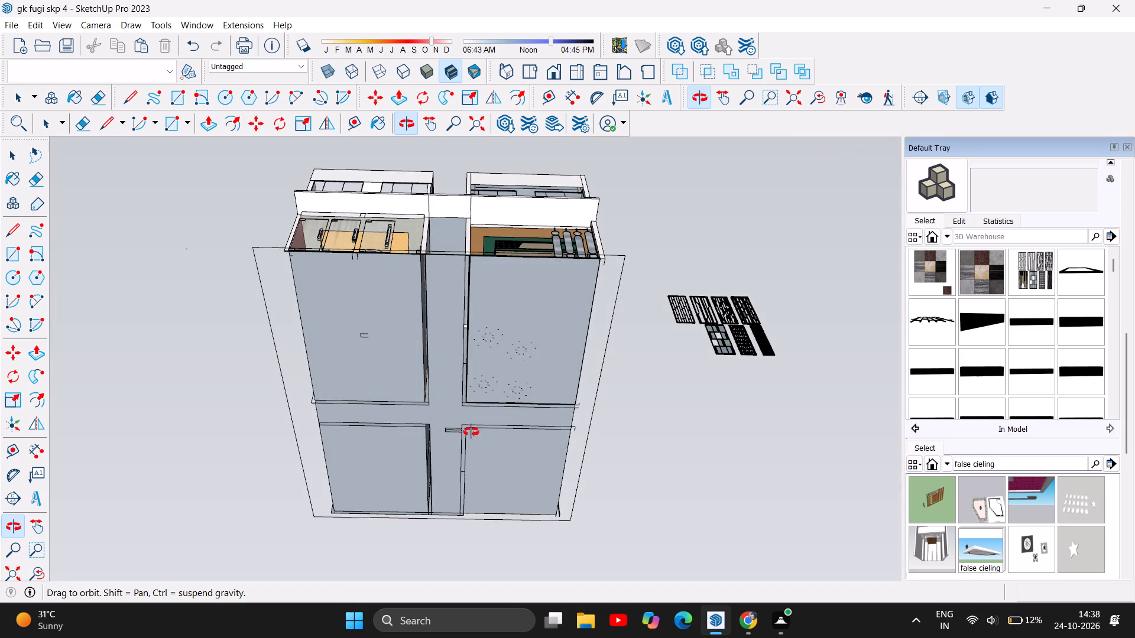
drag(471, 432, 459, 353)
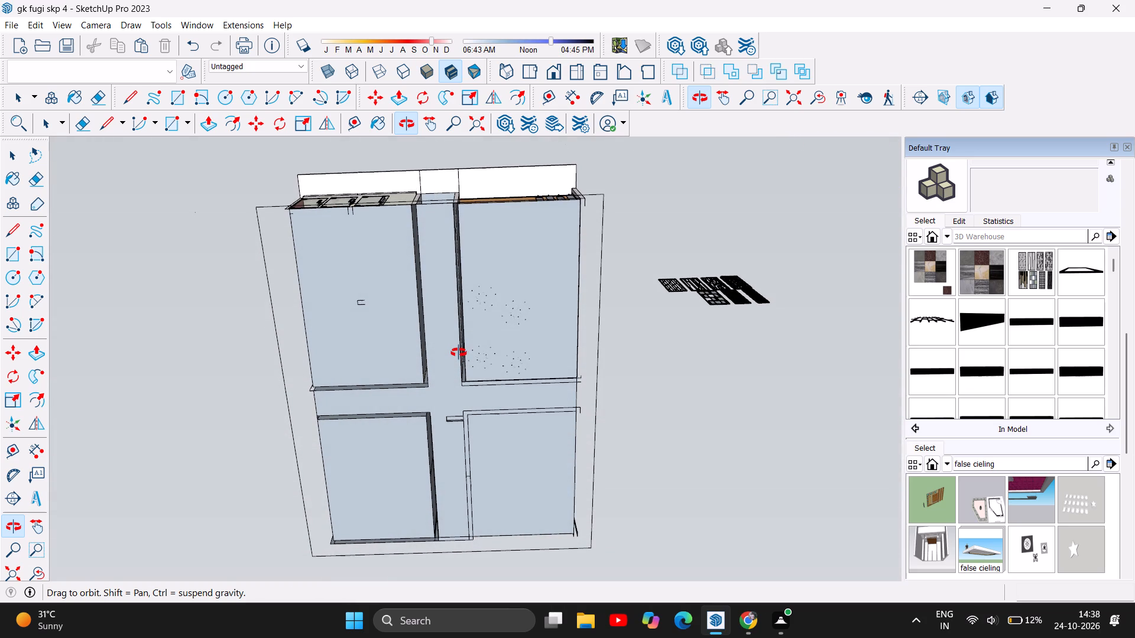
key(ctrl+z)
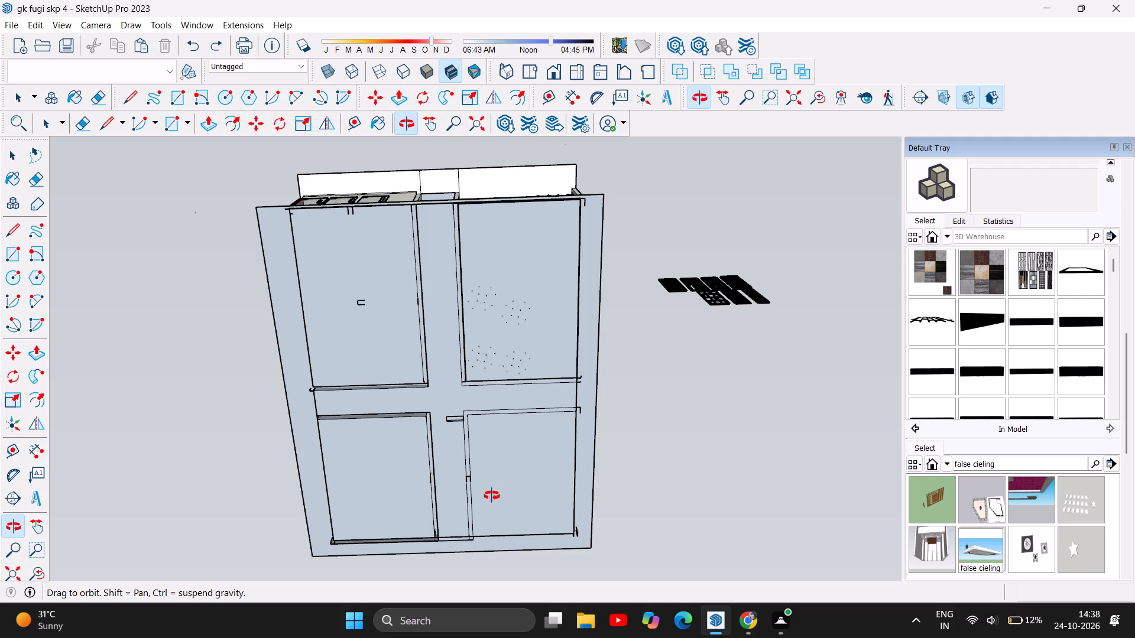
Draw thin rectangles about 56' long by 3/4" along the front edge of the slab's underside, corner to corner in both directions.
drag(485, 530, 441, 338)
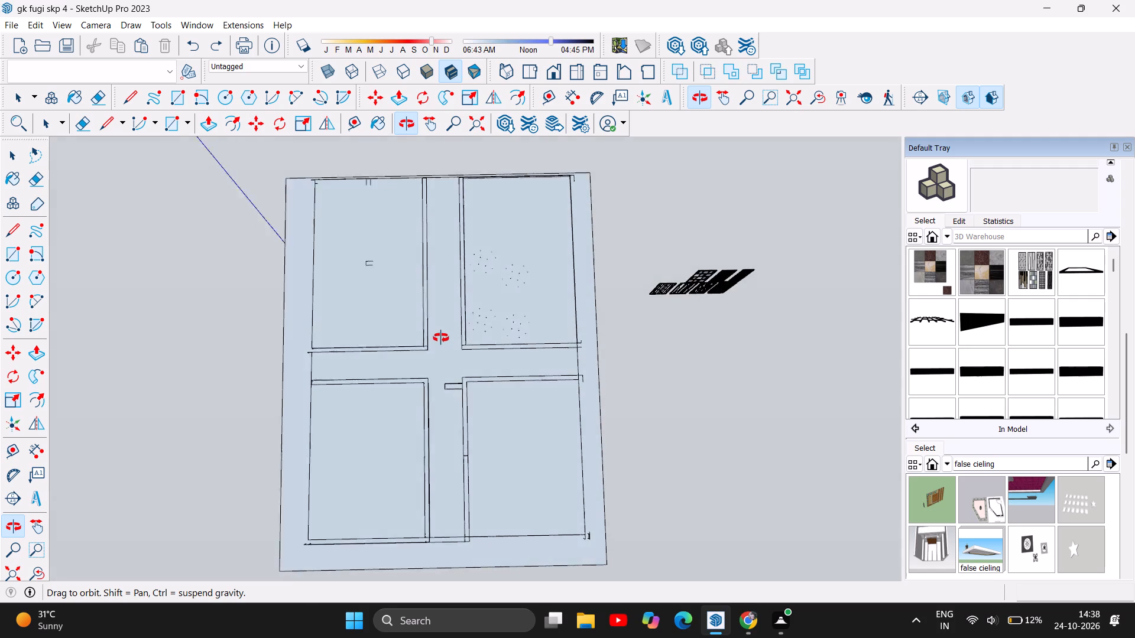
drag(441, 338, 440, 304)
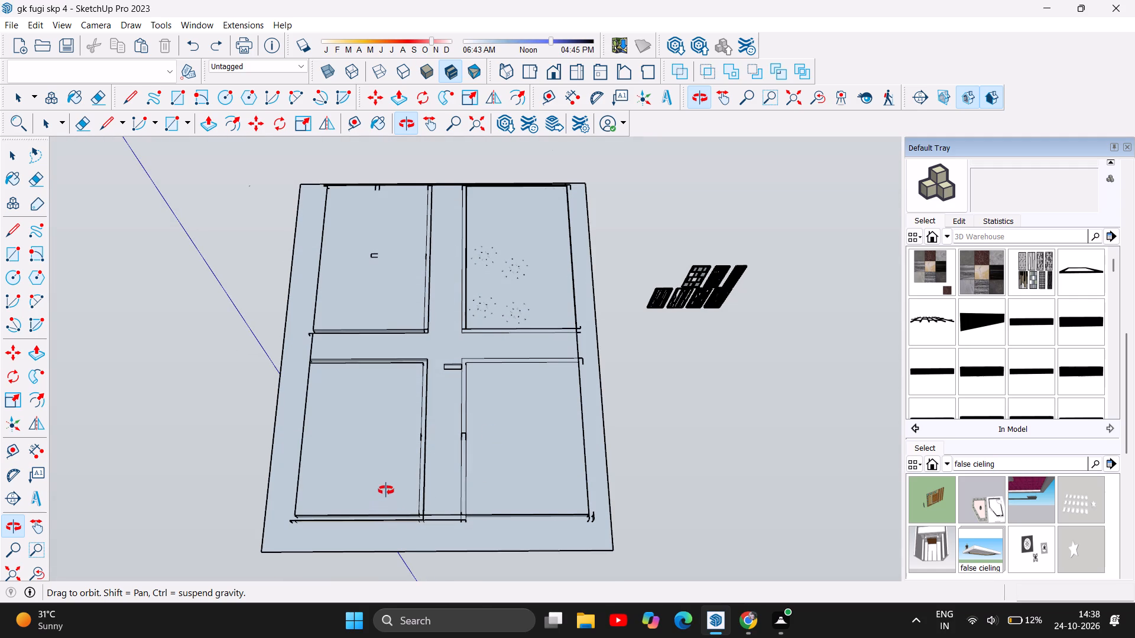
click(173, 93)
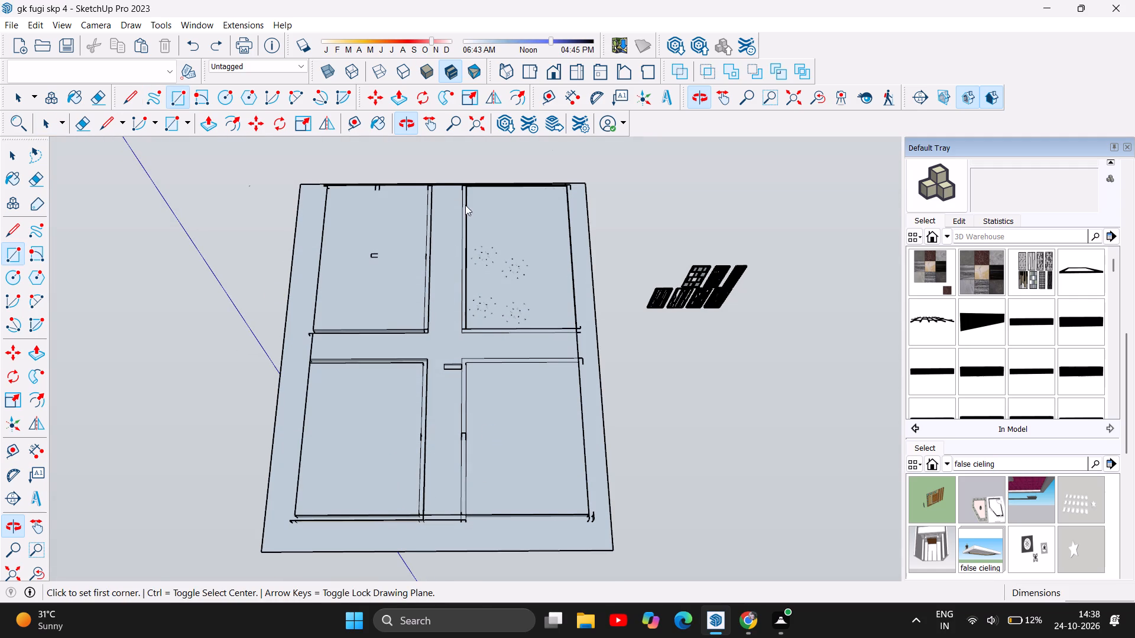
click(301, 184)
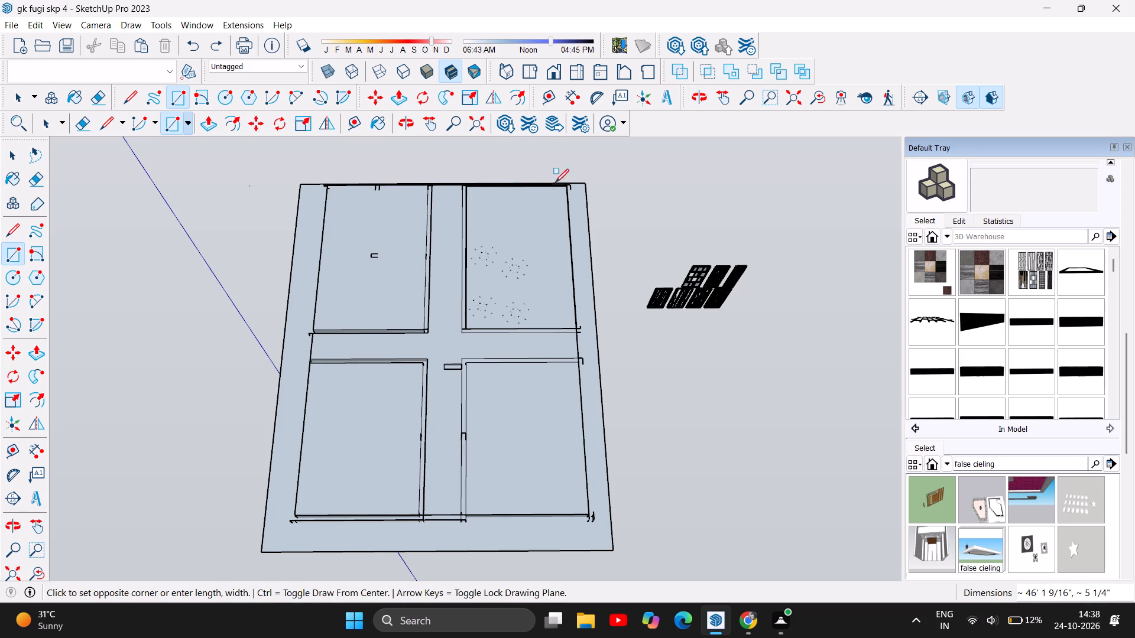
click(588, 185)
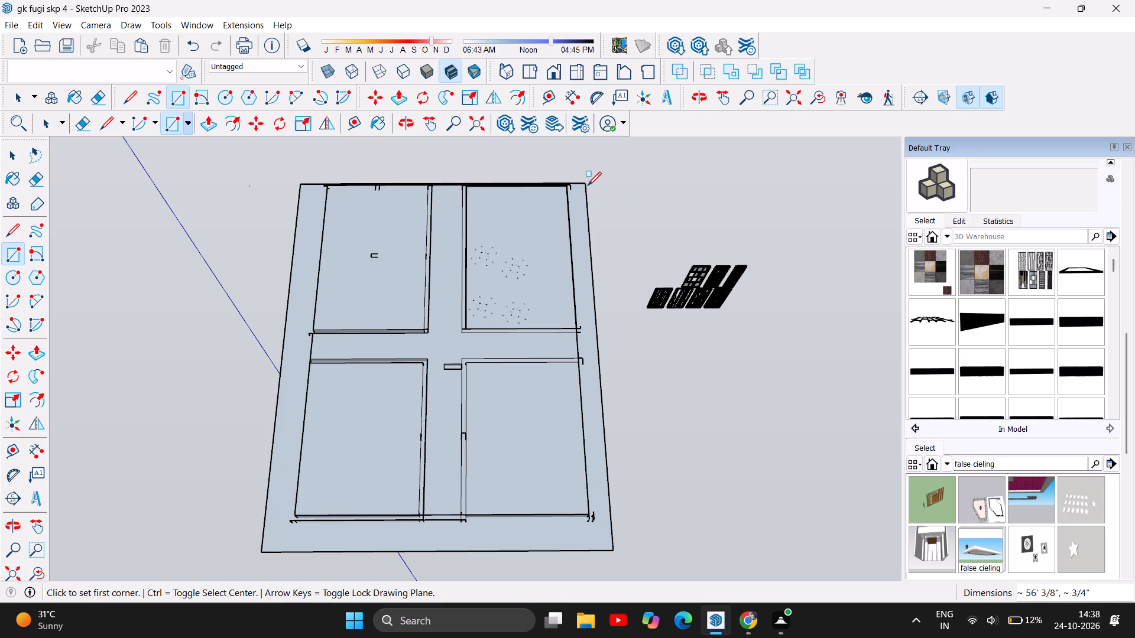
click(588, 180)
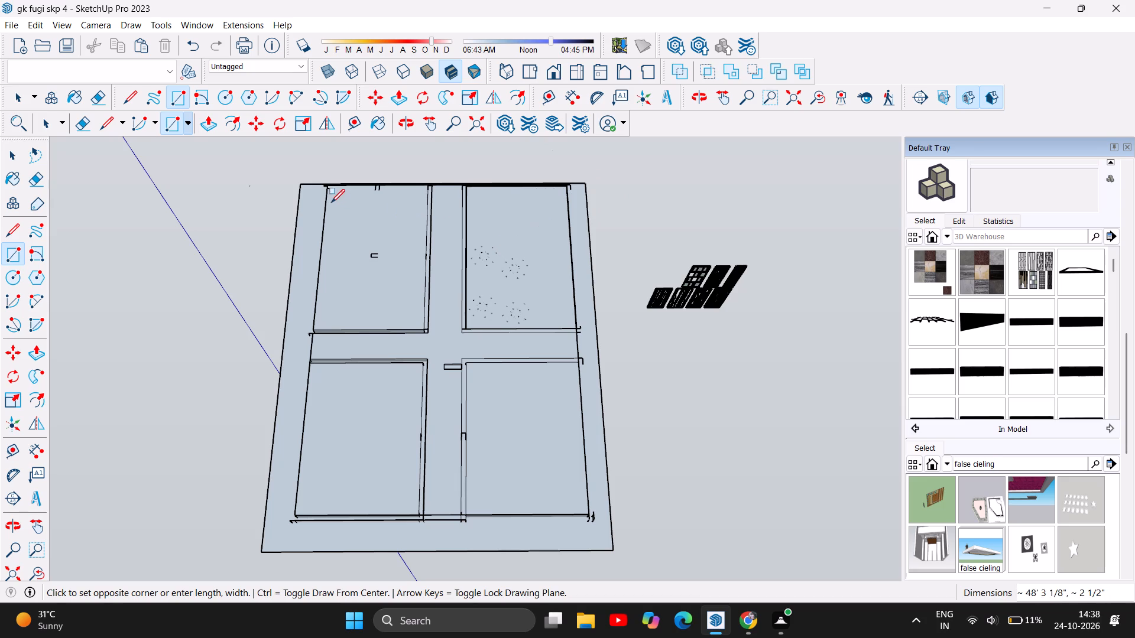
click(301, 183)
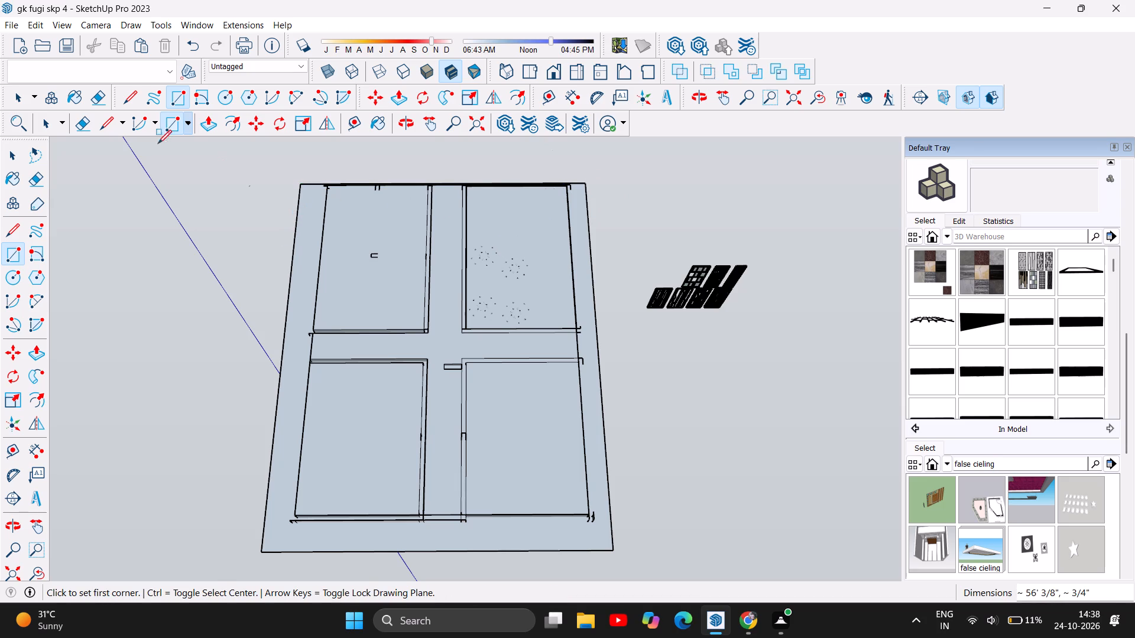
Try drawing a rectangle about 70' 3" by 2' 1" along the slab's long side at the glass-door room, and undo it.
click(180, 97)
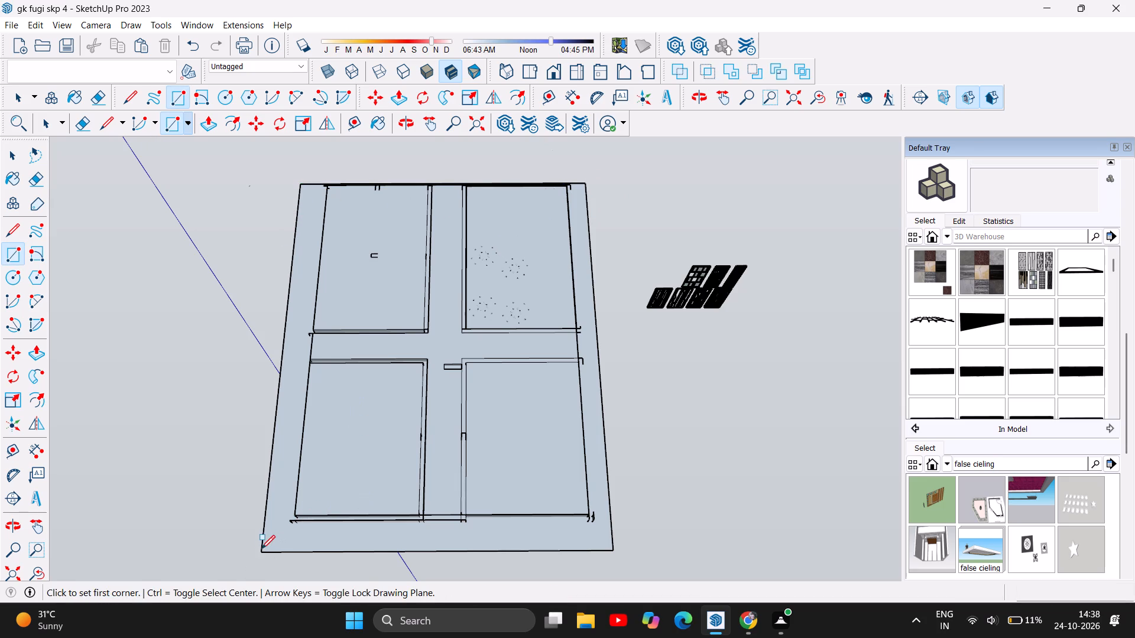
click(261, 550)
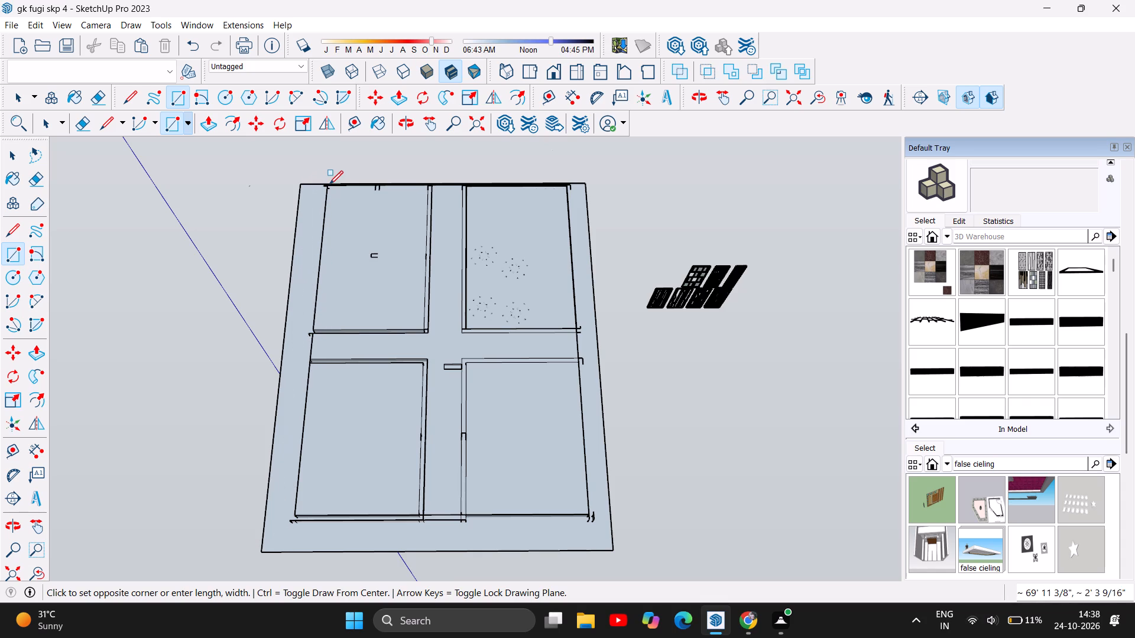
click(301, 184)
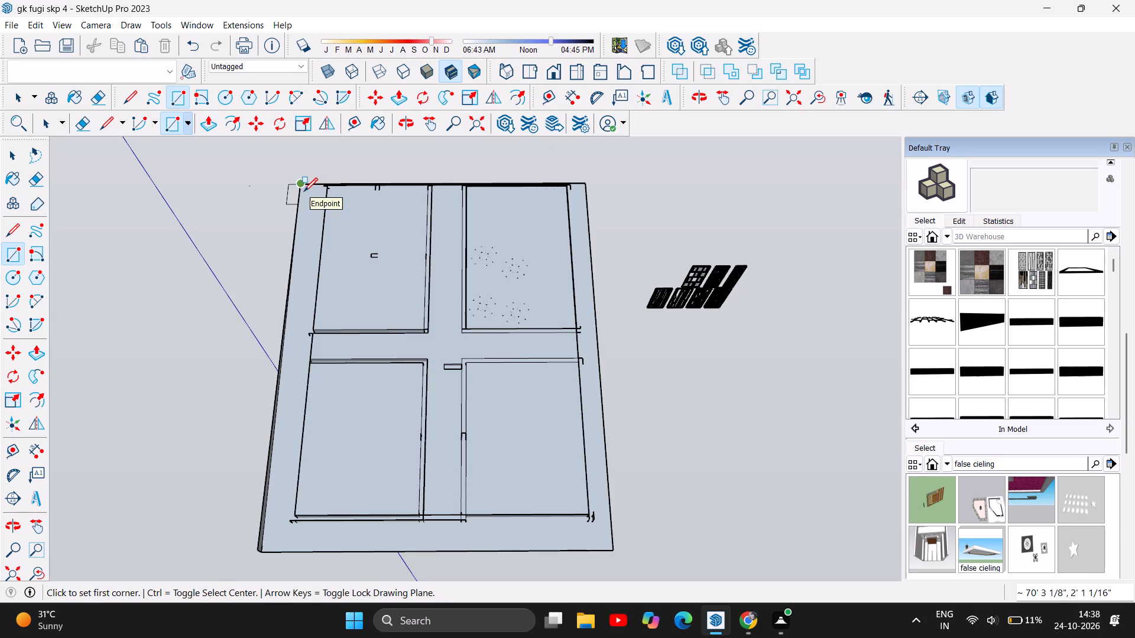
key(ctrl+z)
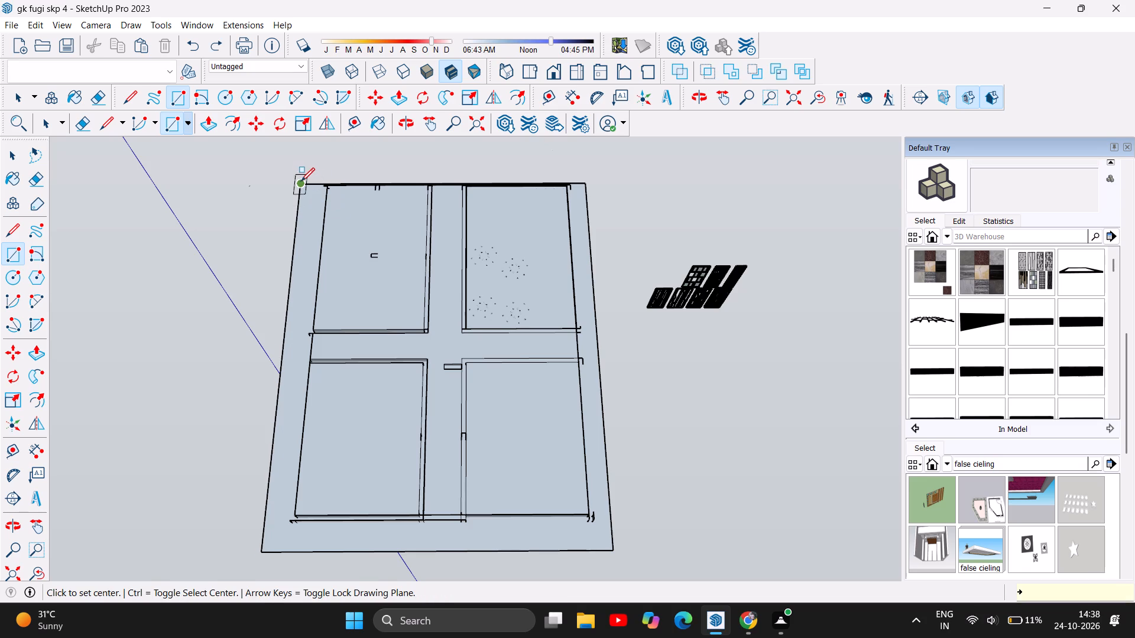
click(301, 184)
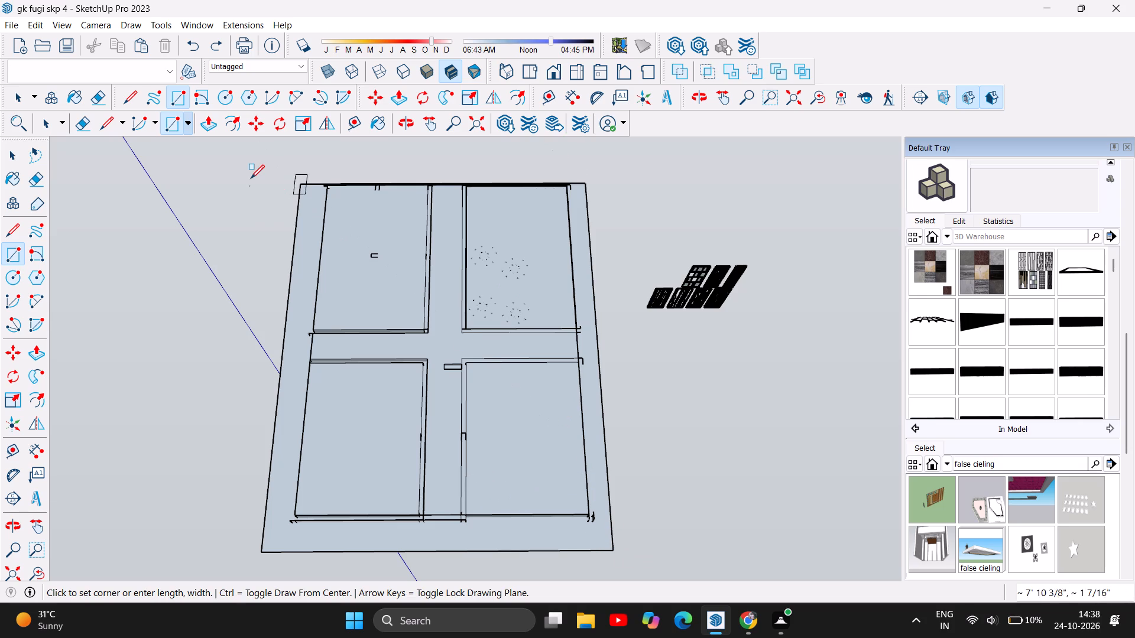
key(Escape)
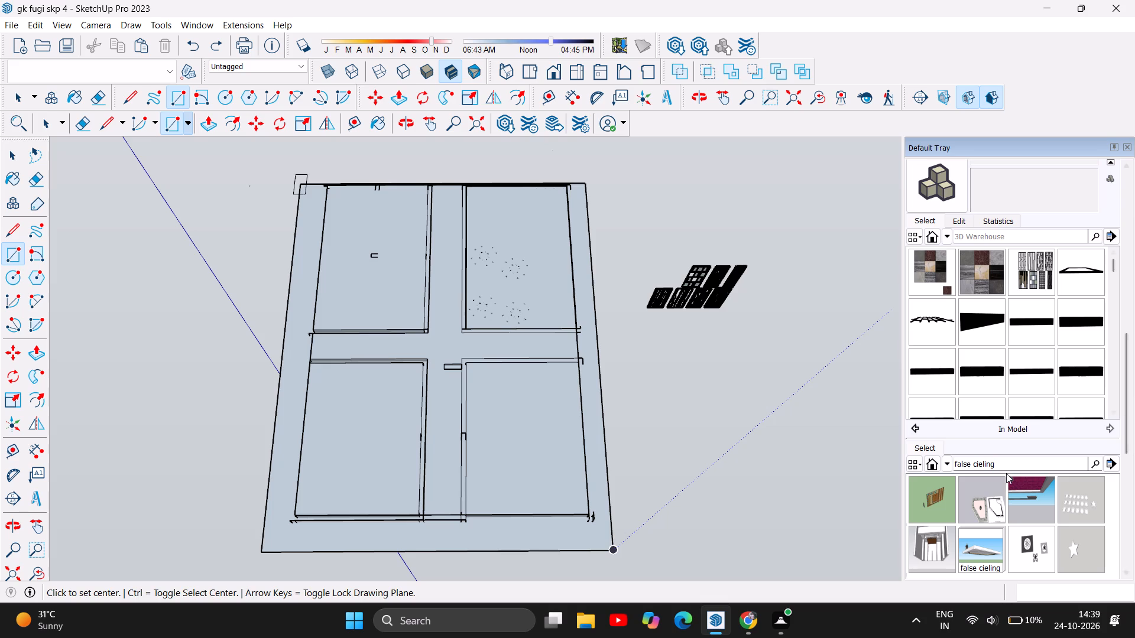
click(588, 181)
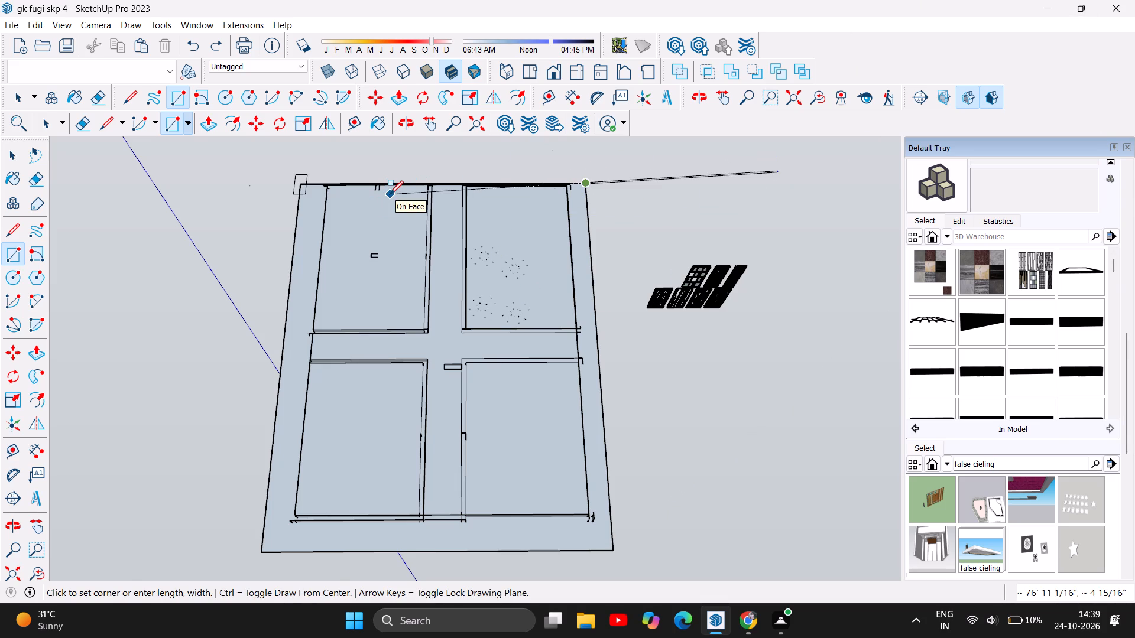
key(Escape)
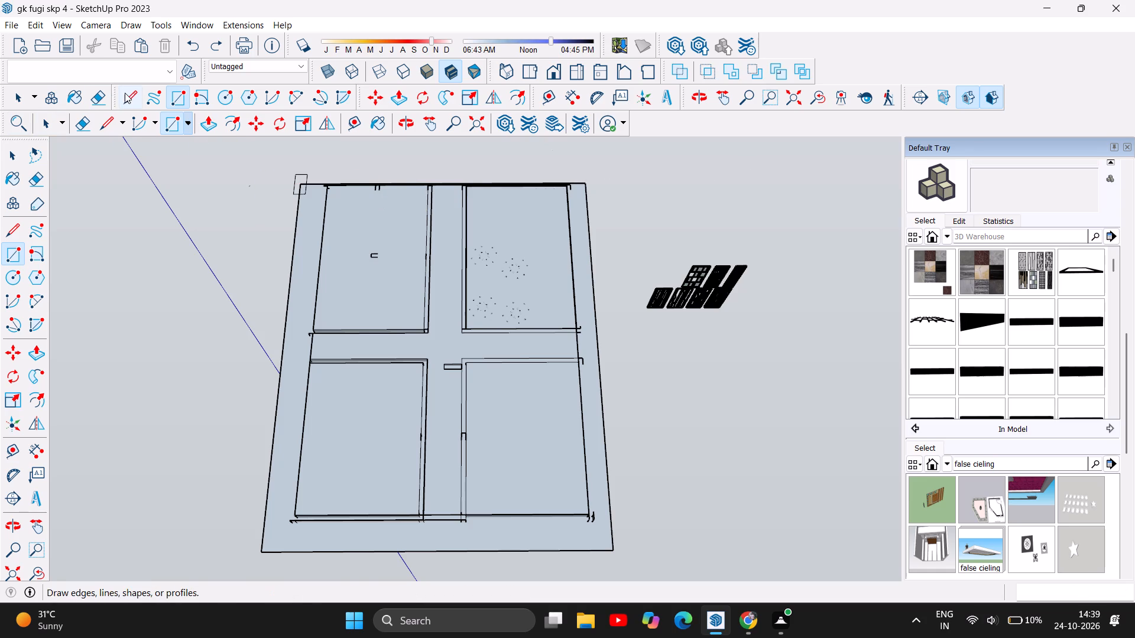
Draw a line about 70' 3 1/2" long along the slab's long side at the glass-door room, from front to back corner.
double_click(125, 93)
click(302, 184)
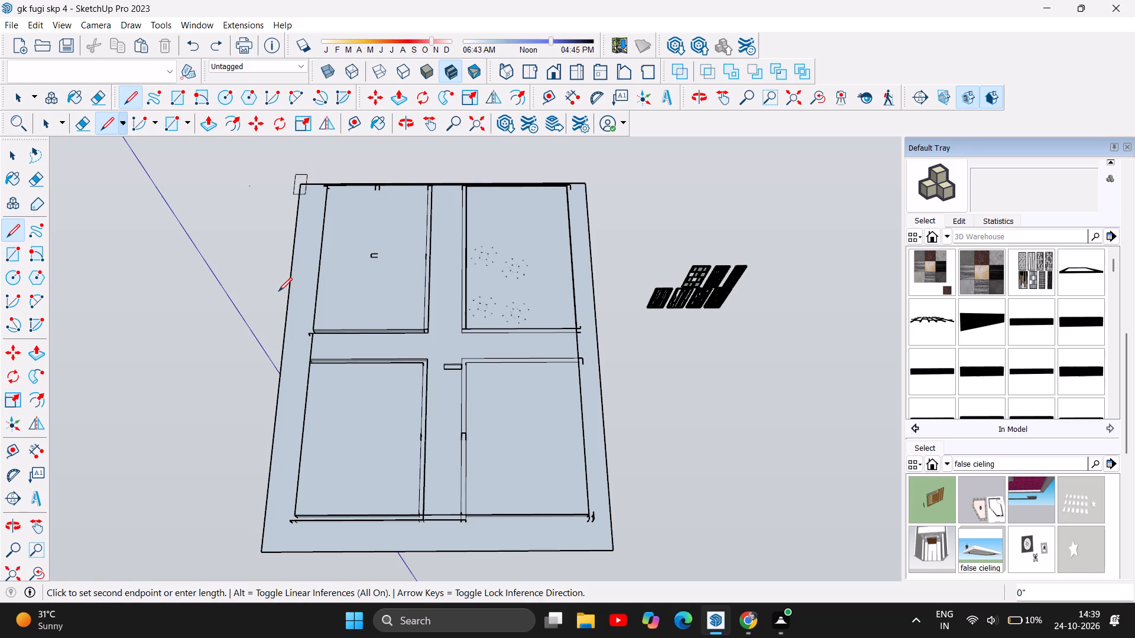
click(261, 551)
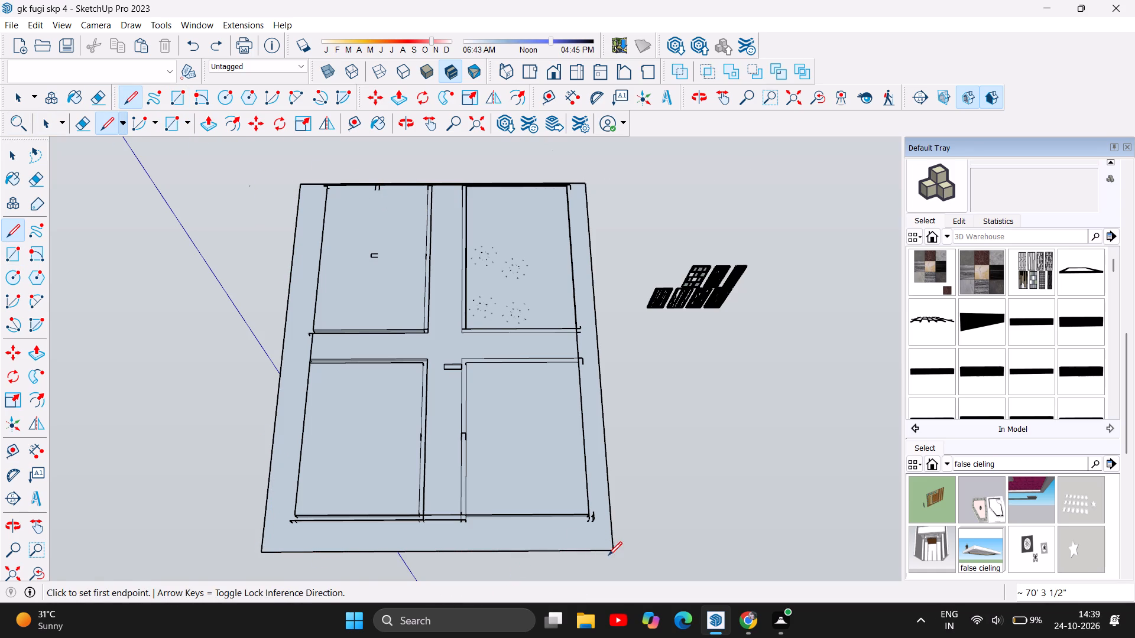
key(Escape)
Measure the lengths of both long sides of the slab's underside with the Tape Measure.
key(t)
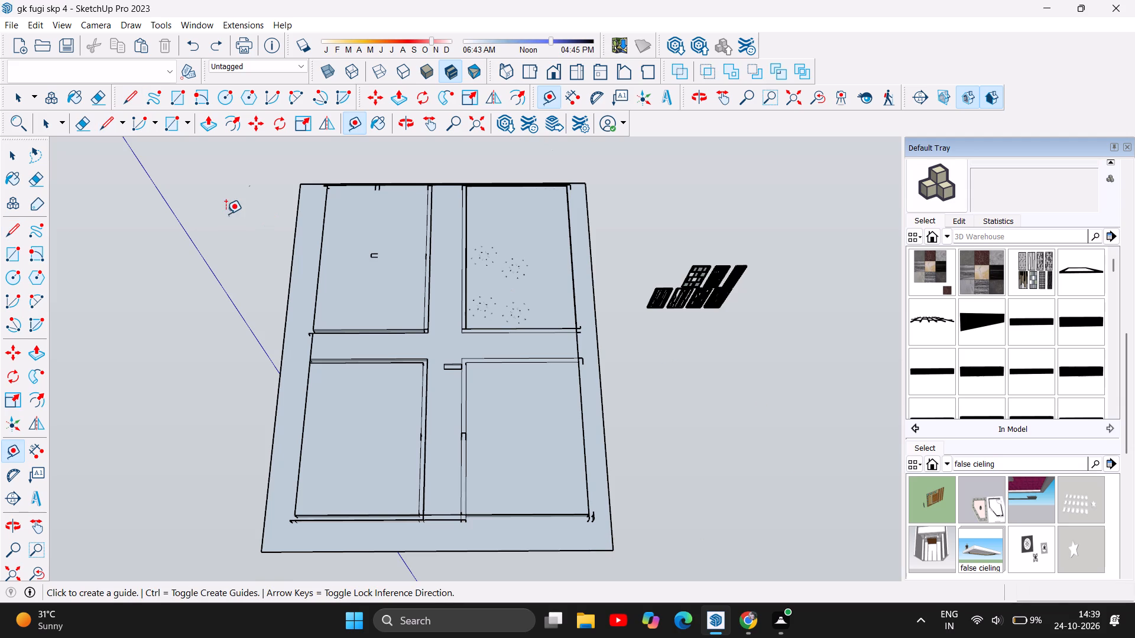
click(300, 181)
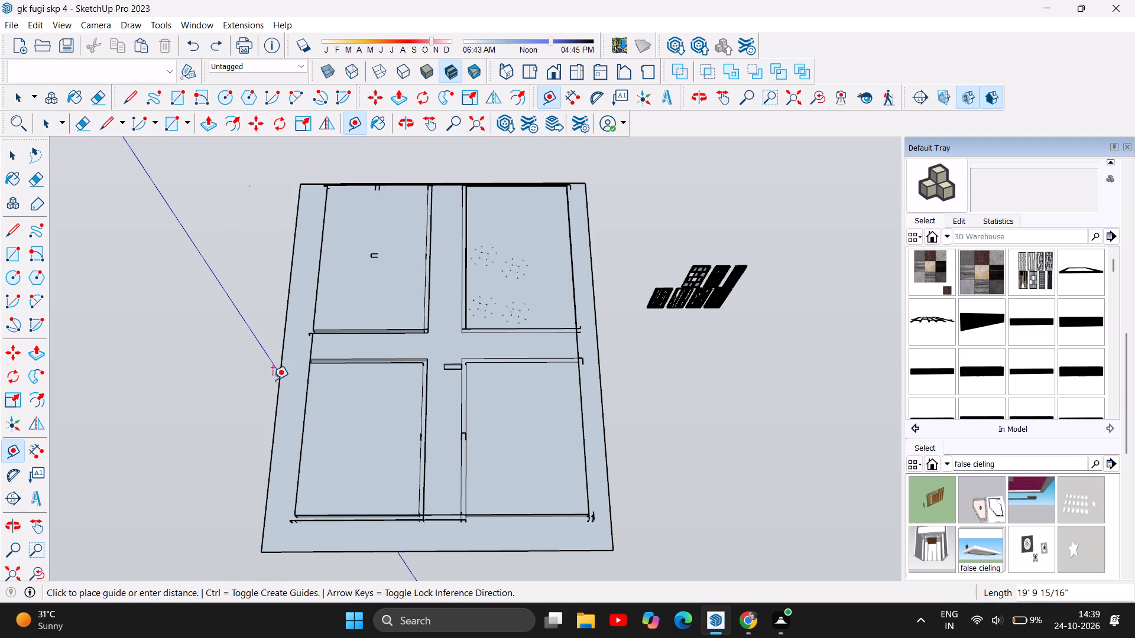
click(260, 554)
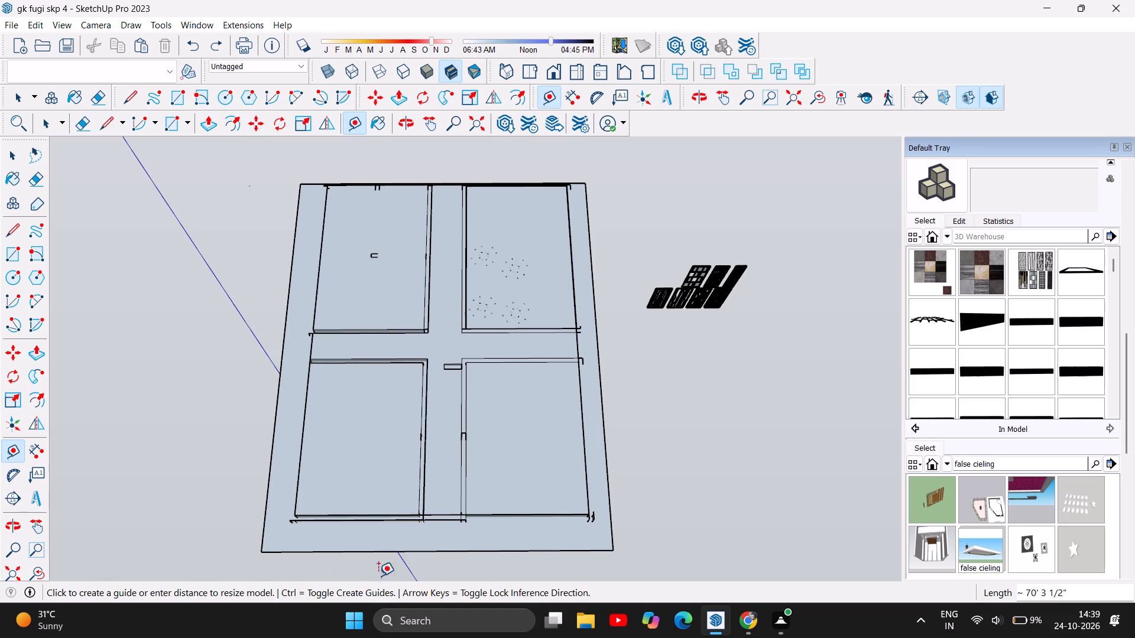
click(615, 549)
click(584, 182)
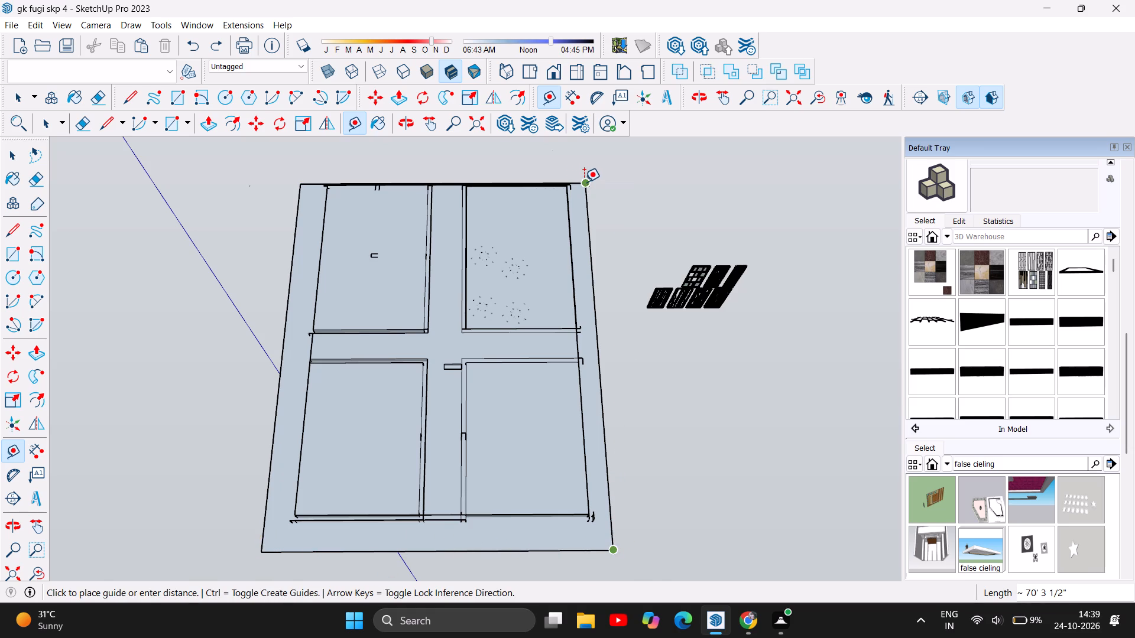
Place a guide about 25' 8" long outward from the slab's front corner at the glass-door room, in line with the front edge.
click(298, 183)
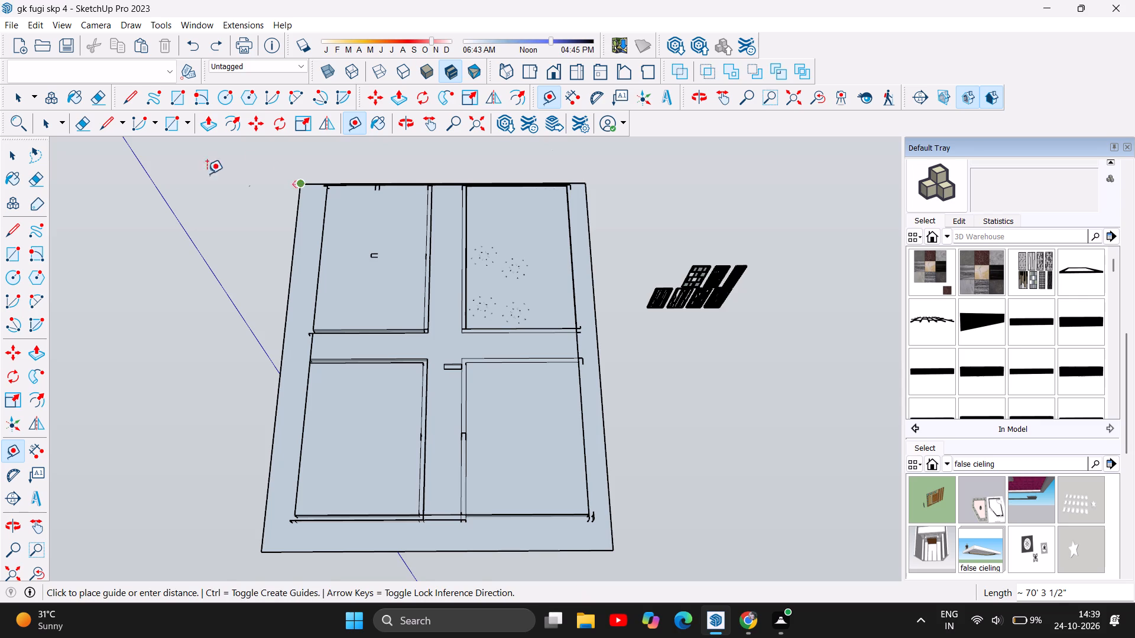
click(170, 188)
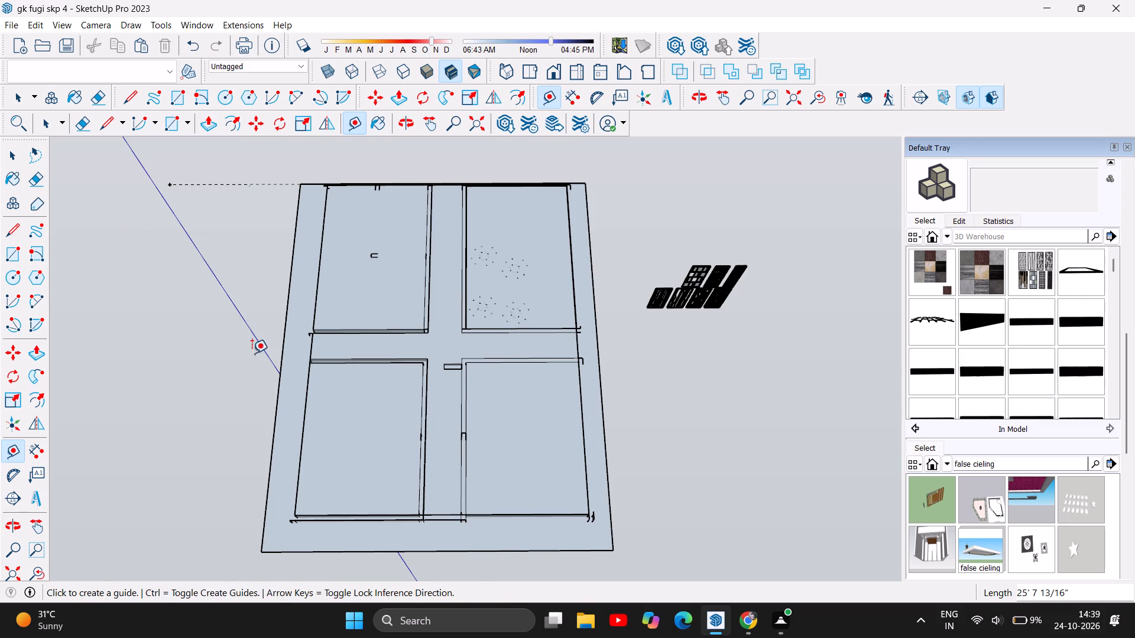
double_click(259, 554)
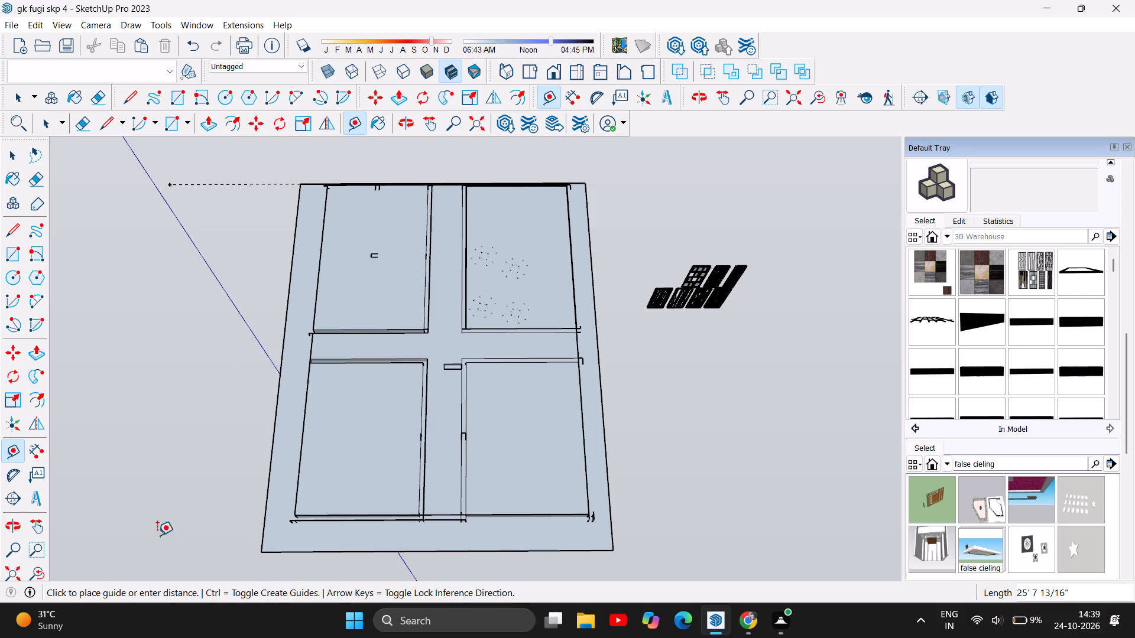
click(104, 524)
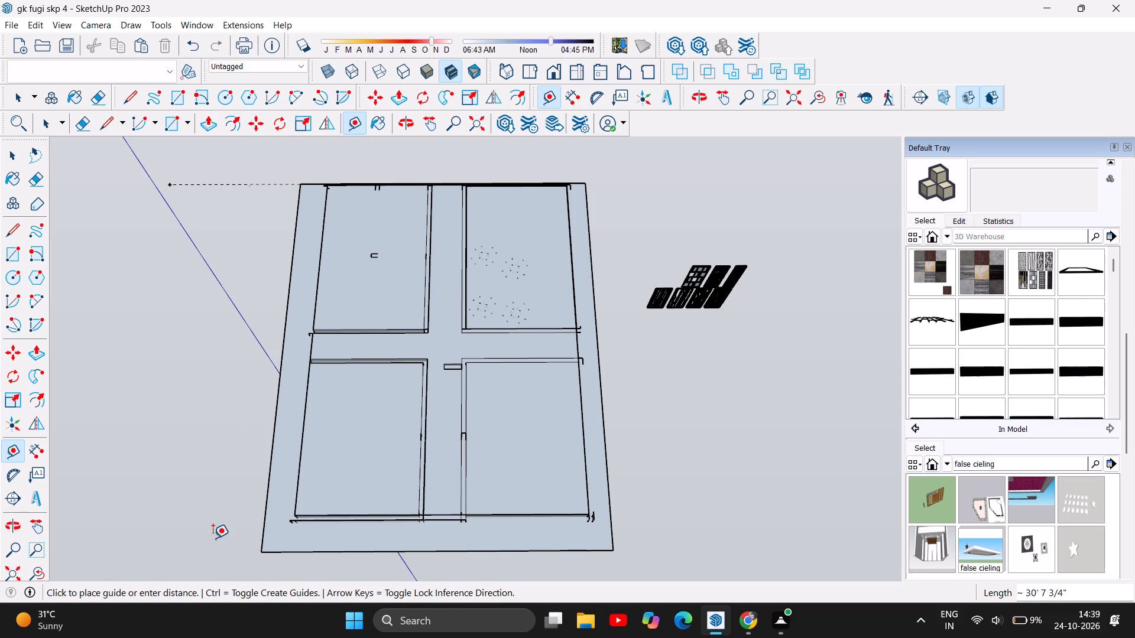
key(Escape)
Place guides outward from both back corners of the slab, in line with the back edge, about 13' 10" and 15' 10" long.
click(256, 551)
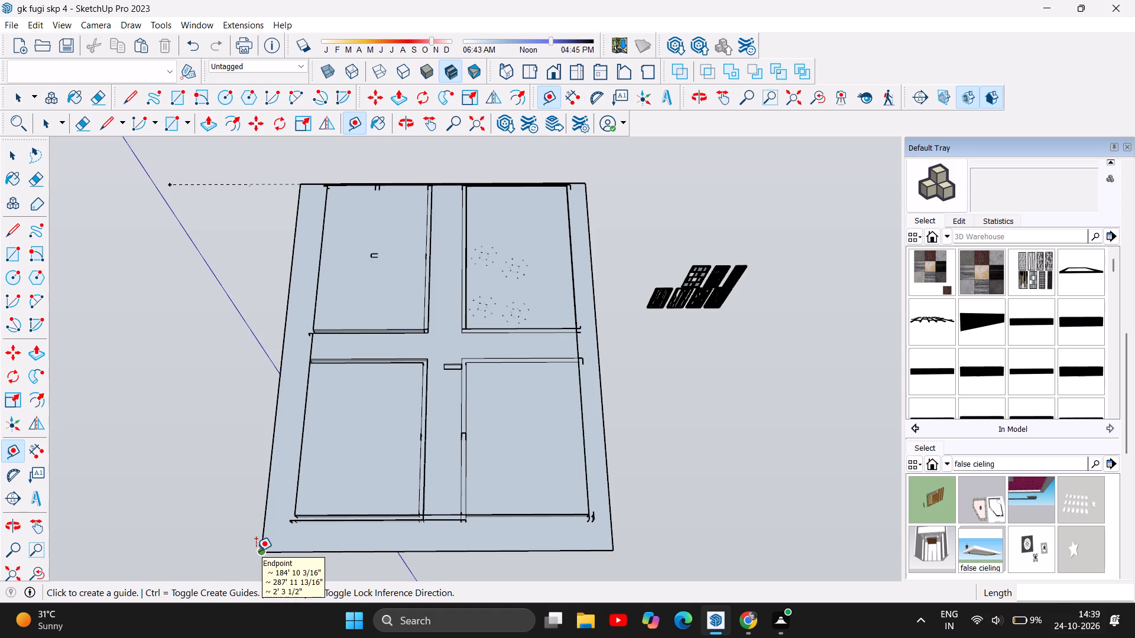
click(176, 540)
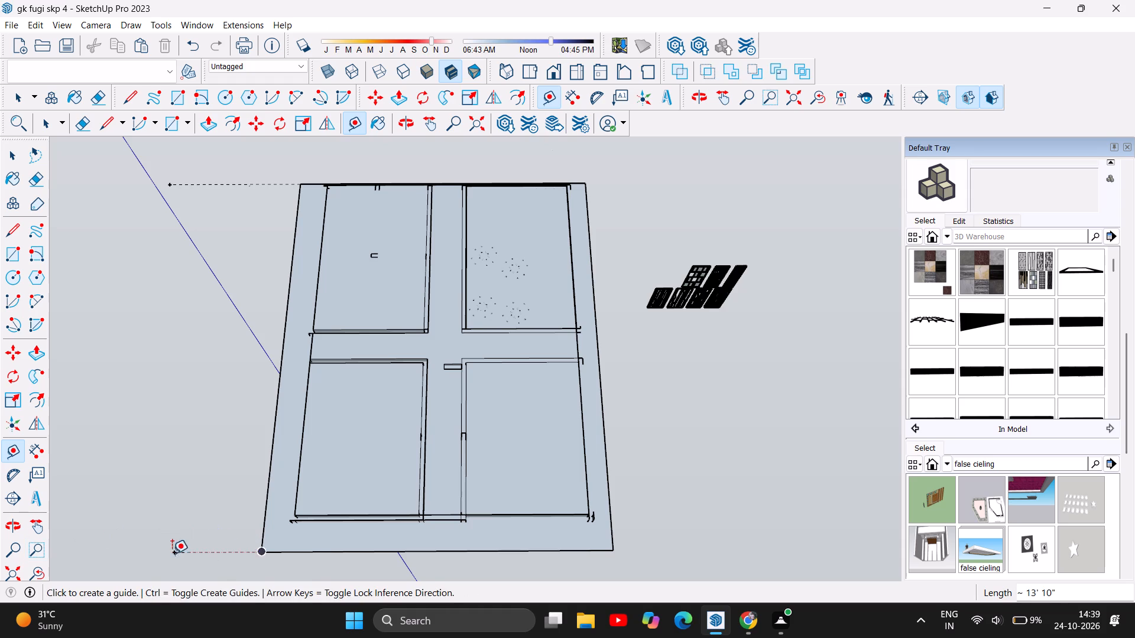
key(Escape)
click(611, 549)
click(712, 546)
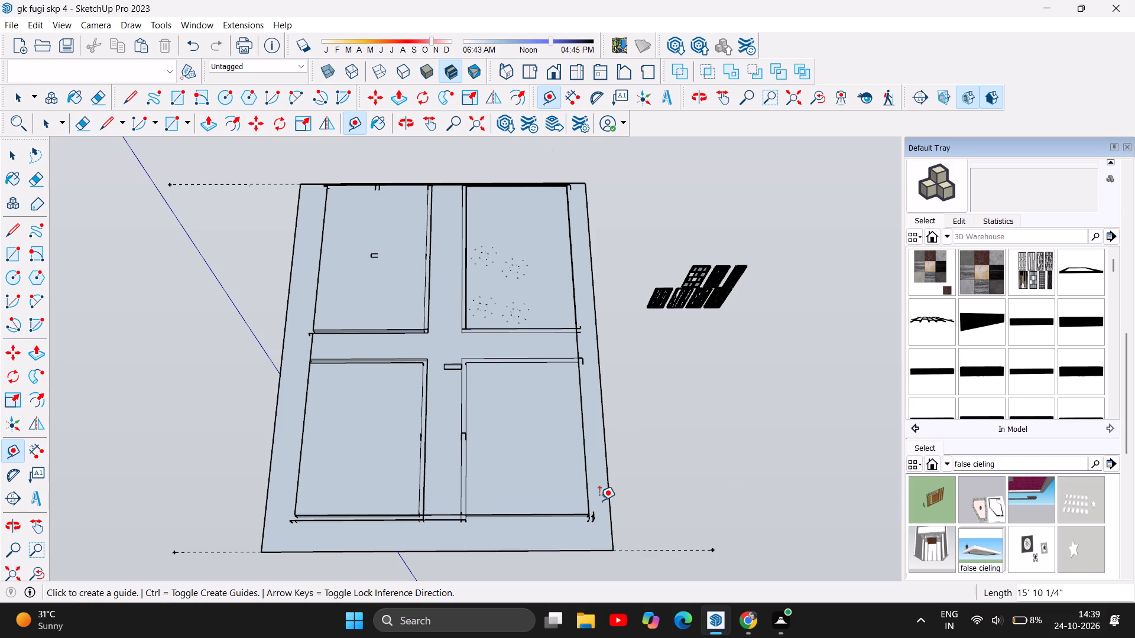
Place a guide line along the slab's long side opposite the glass-door room, plus a parallel guide about 27' 3" outside it.
scroll(656, 451, down, 3)
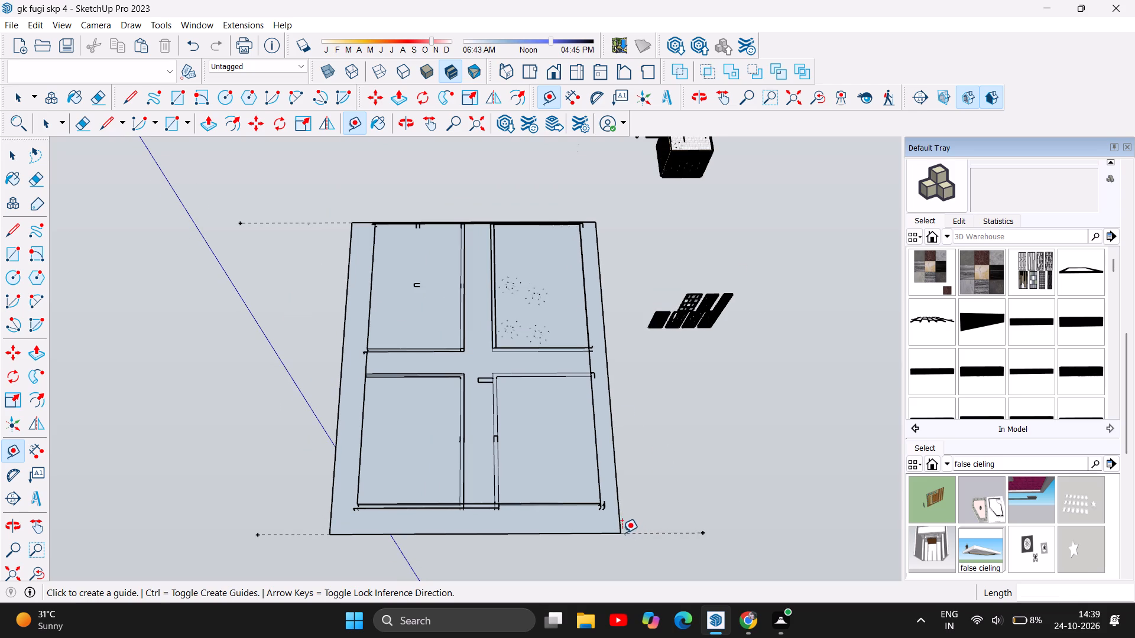
click(620, 529)
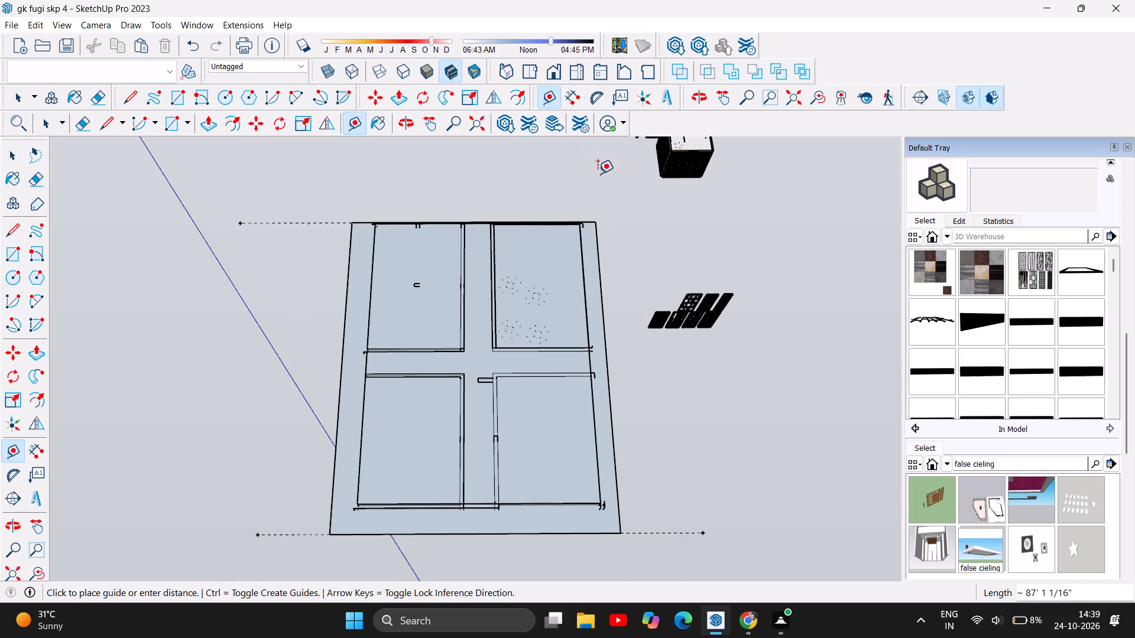
click(594, 223)
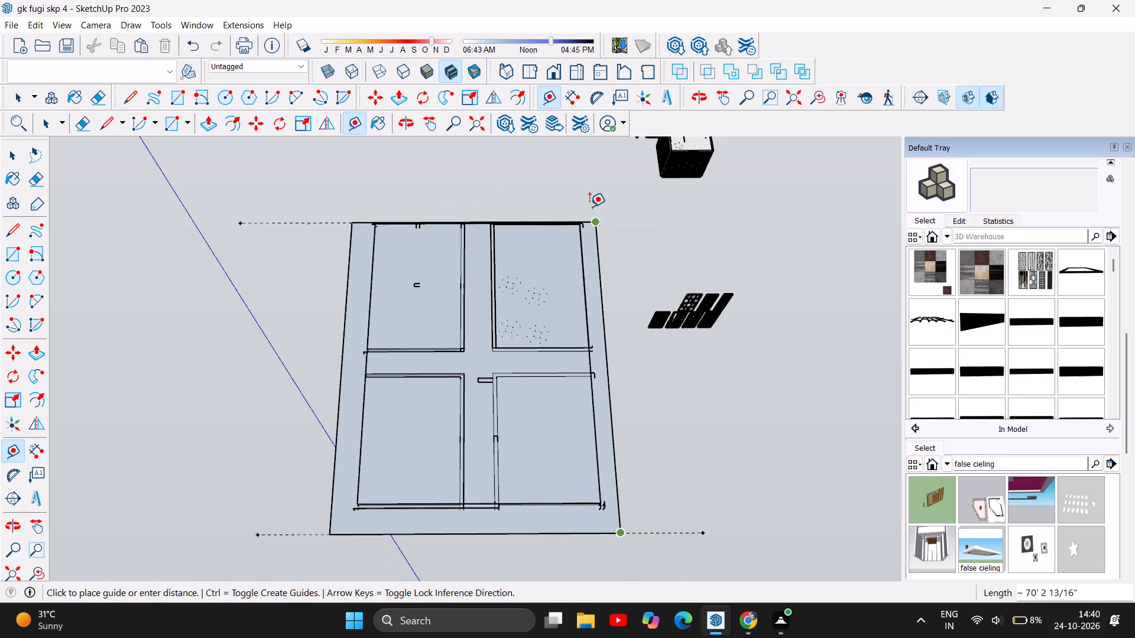
click(592, 201)
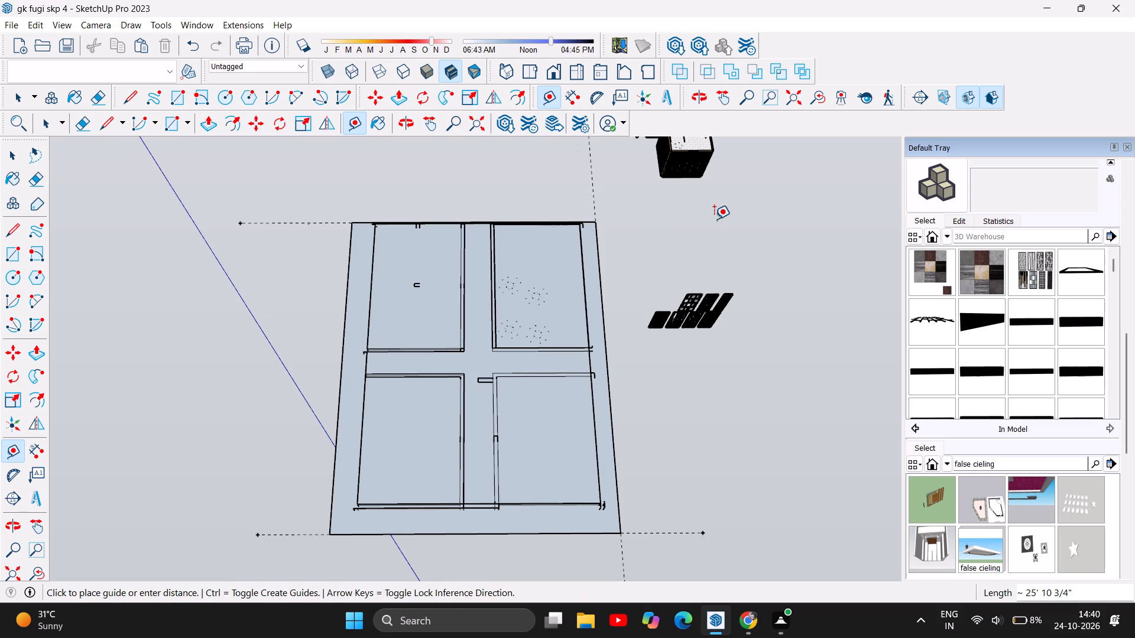
click(714, 219)
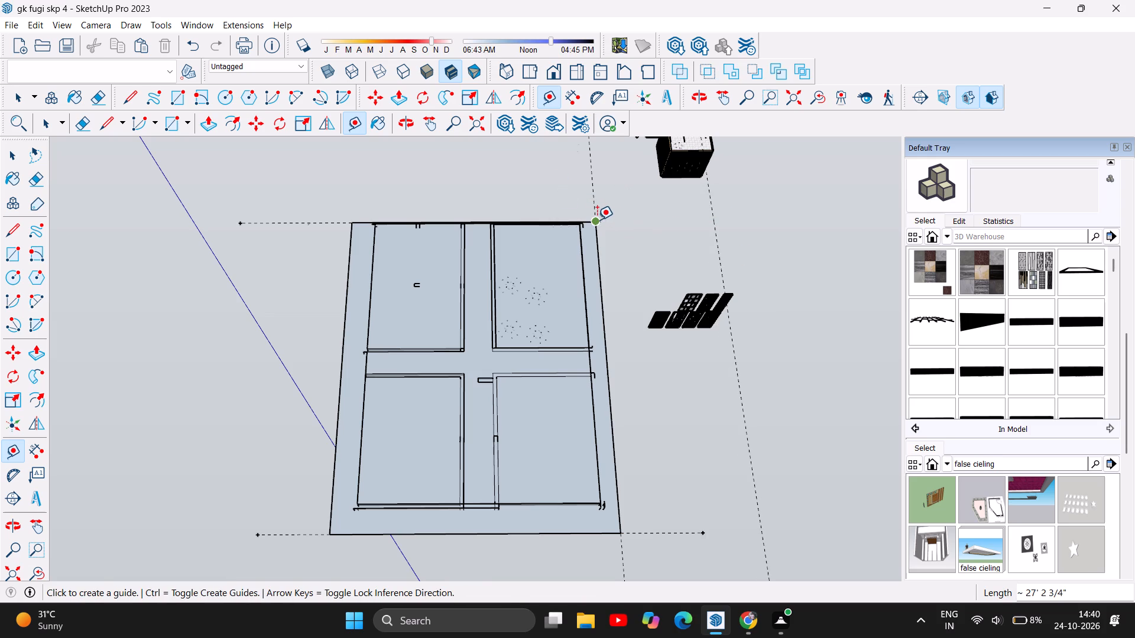
Place a guide about 11' 8" long outward from the slab's other front corner, in line with the front edge.
click(597, 219)
click(647, 216)
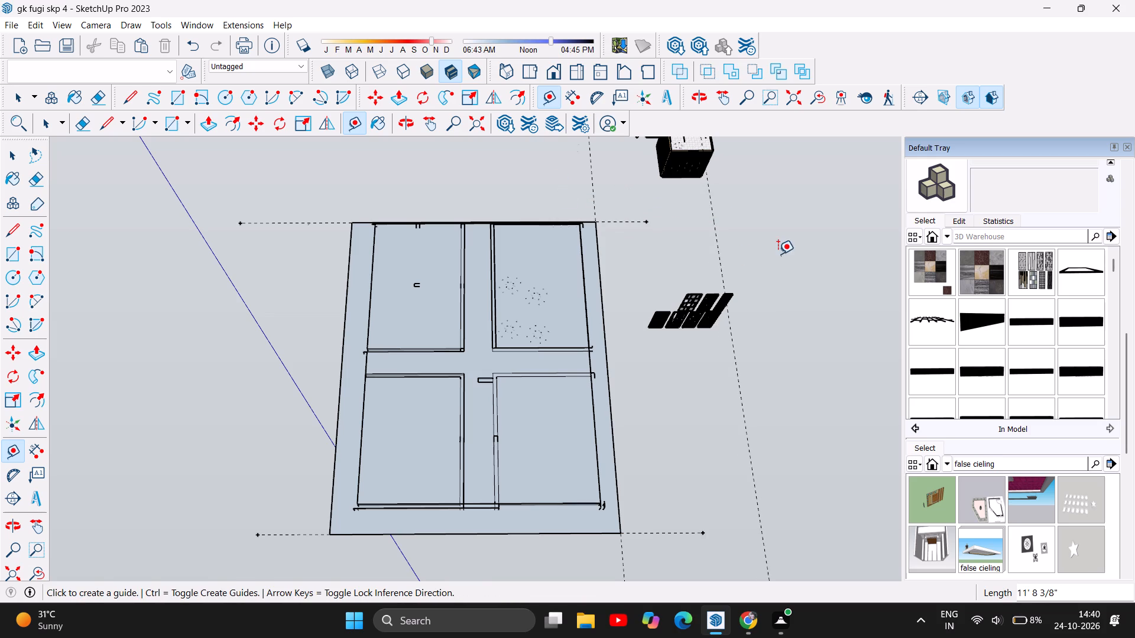
Extend the glass-door room's long side with guides about 19' 10" beyond its back corner and 13' 3" beyond its front corner.
scroll(722, 256, down, 2)
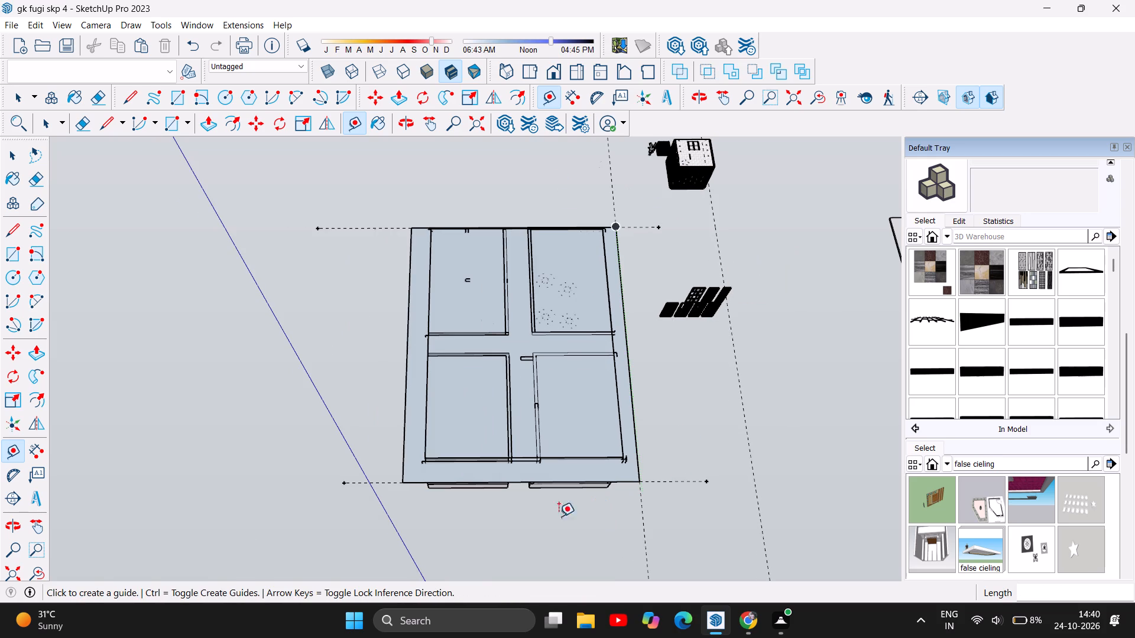
click(401, 483)
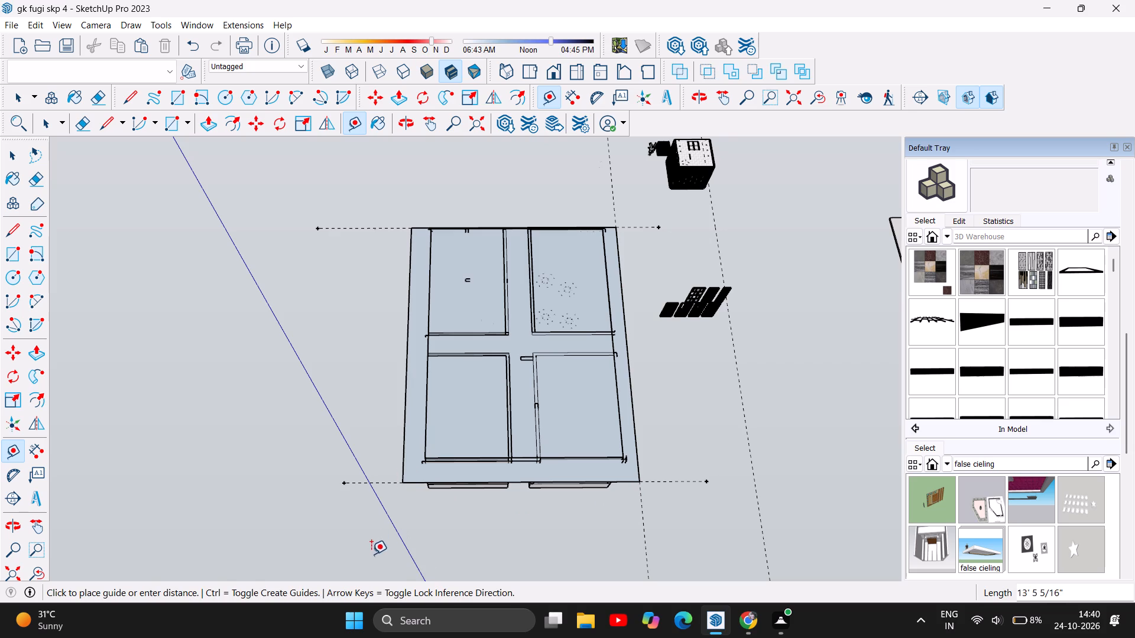
click(392, 569)
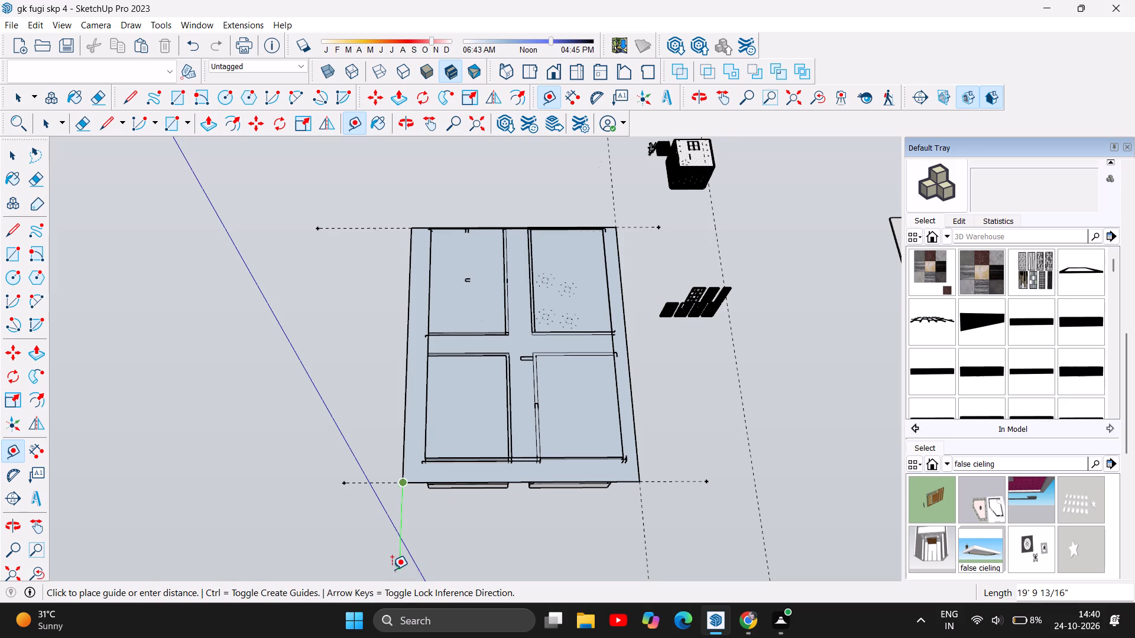
key(Escape)
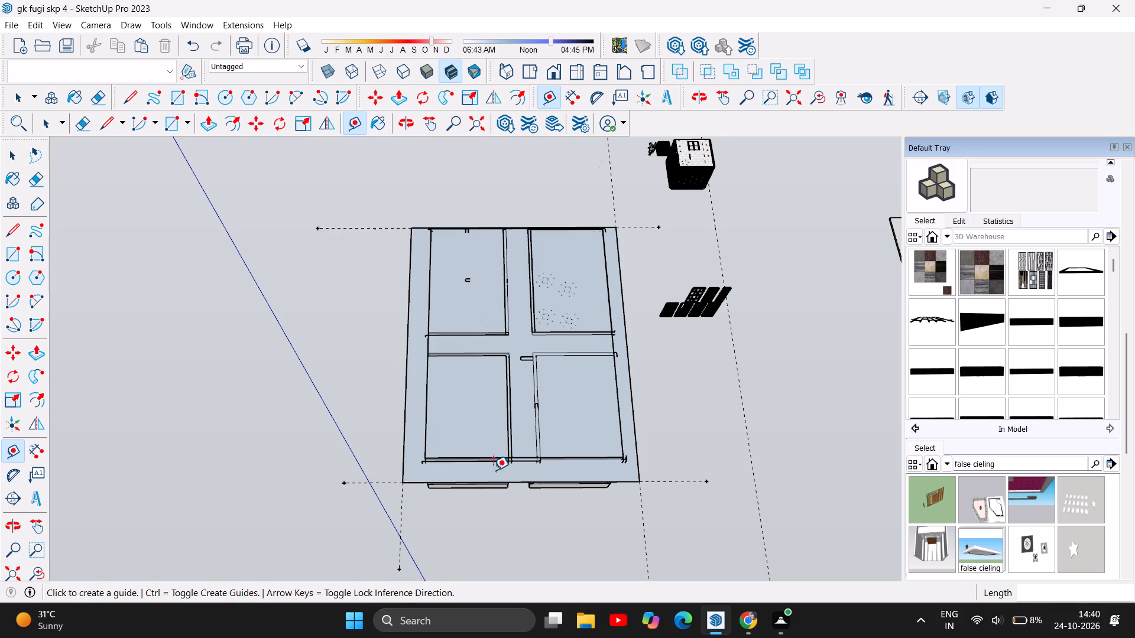
click(407, 230)
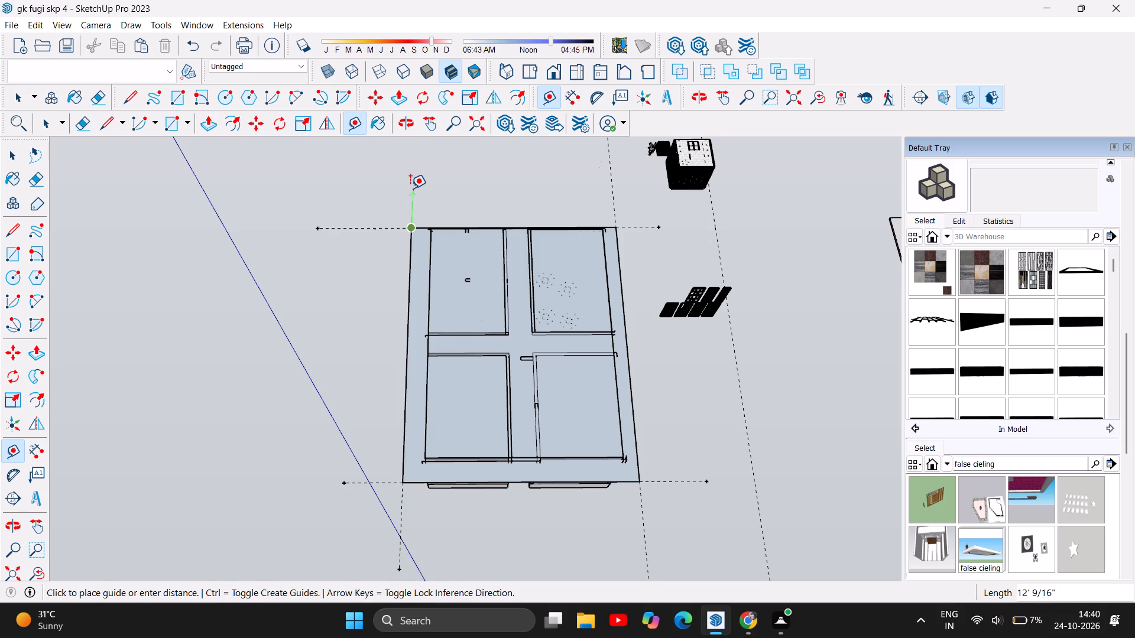
click(410, 188)
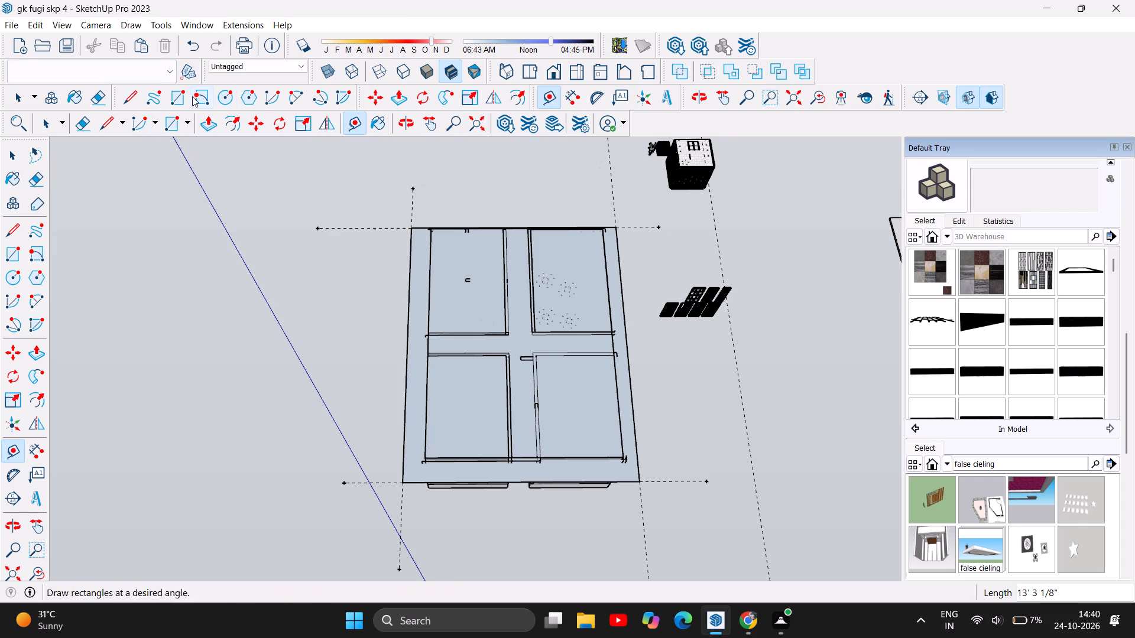
Draw a thin rectangle about 56' by 3/4" along the slab's front edge, between the two front corners.
click(176, 99)
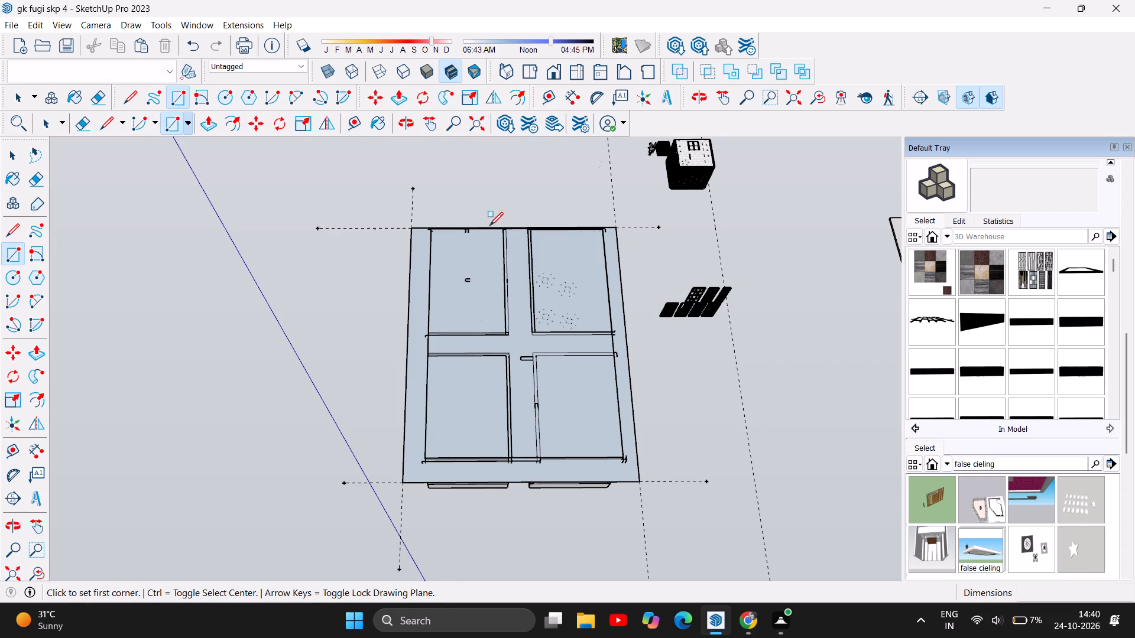
click(412, 229)
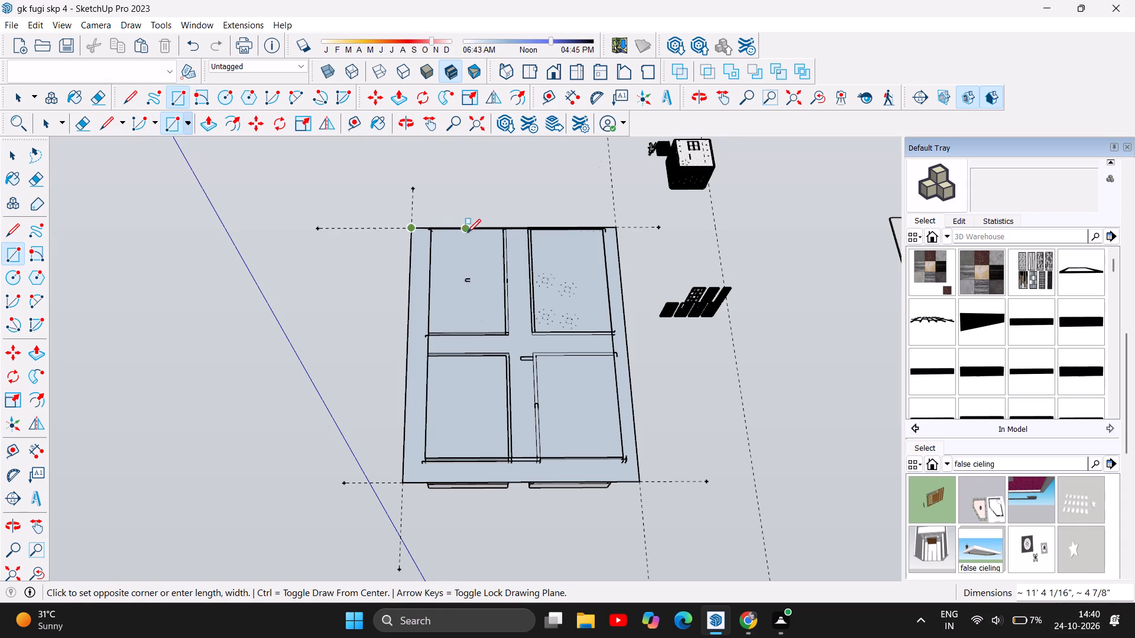
click(615, 230)
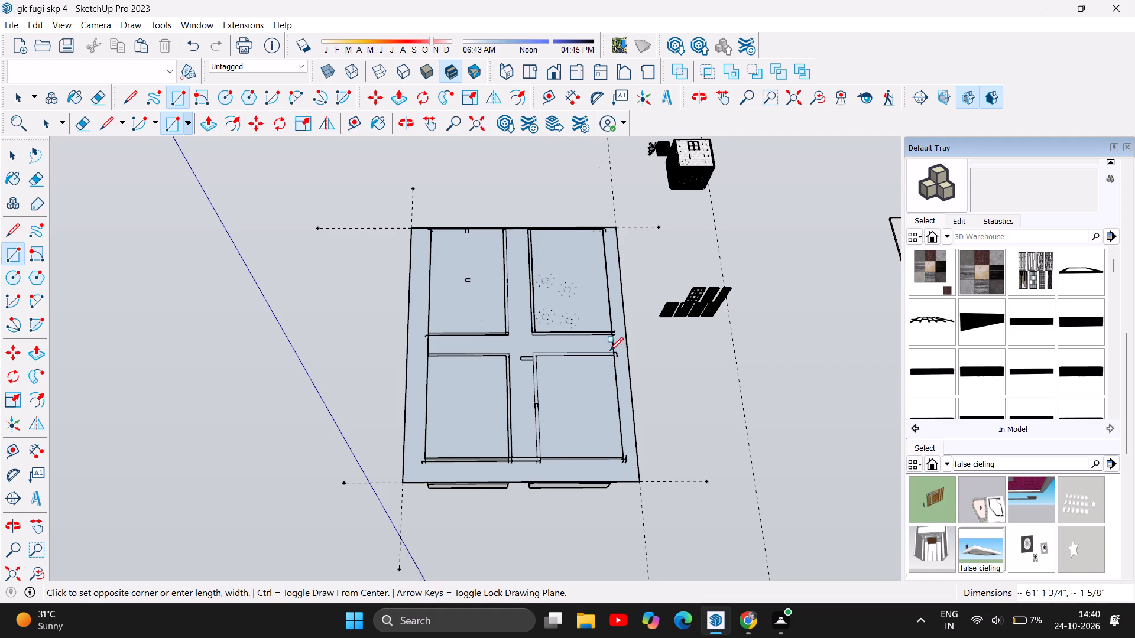
click(618, 223)
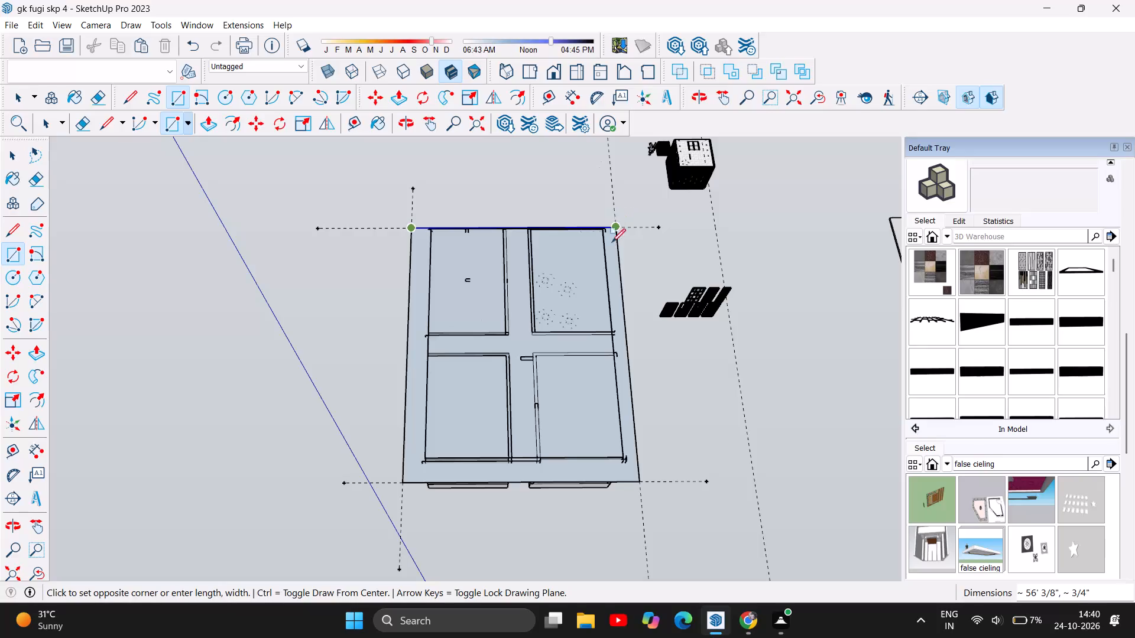
Draw a rectangle about 56' by 70' 3 1/2" over the slab's underside, from the glass-door room's front corner to the opposite back corner.
click(411, 232)
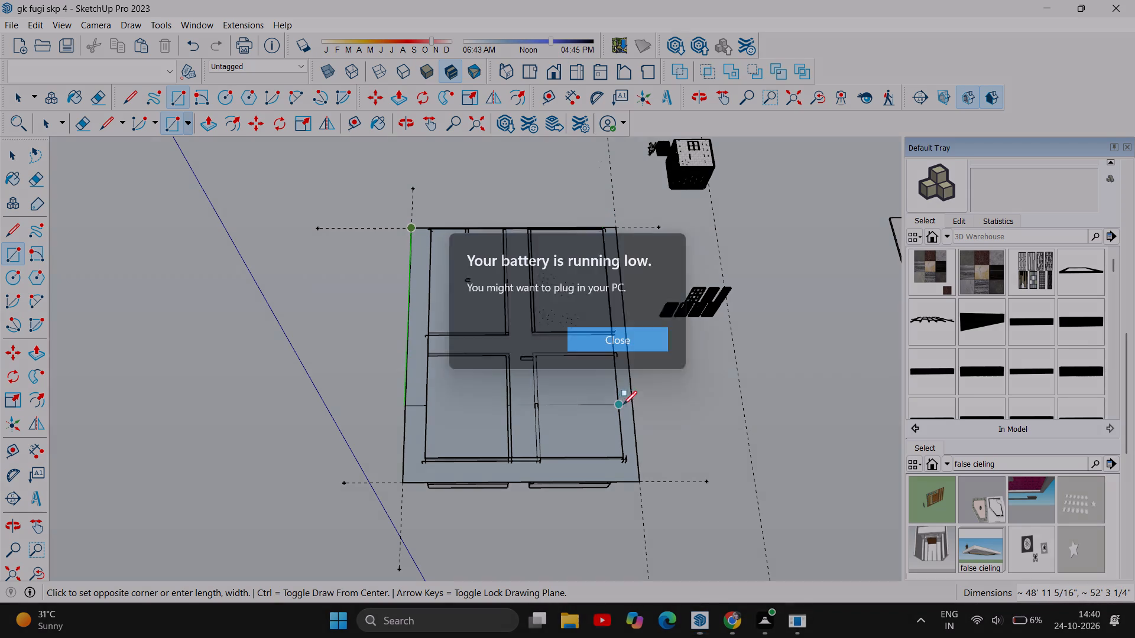
click(629, 340)
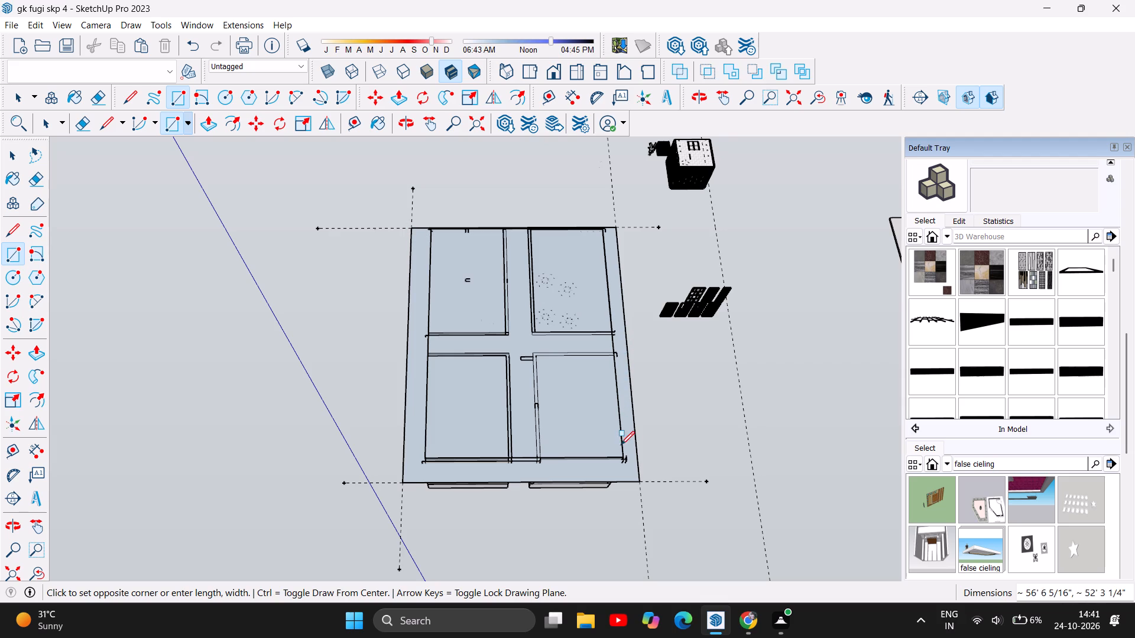
click(638, 482)
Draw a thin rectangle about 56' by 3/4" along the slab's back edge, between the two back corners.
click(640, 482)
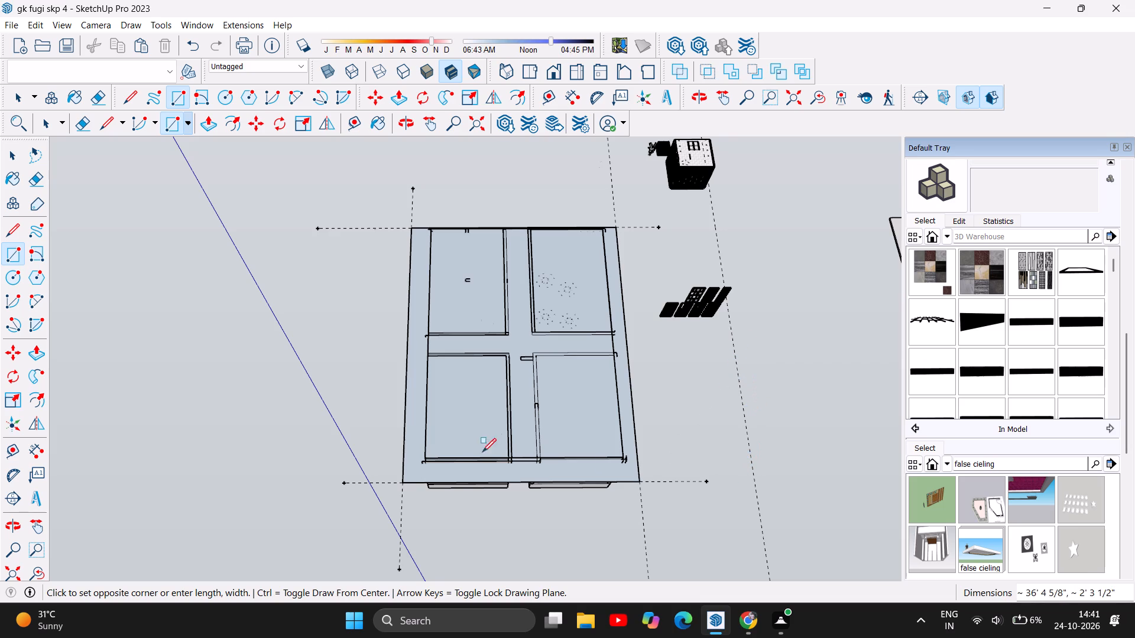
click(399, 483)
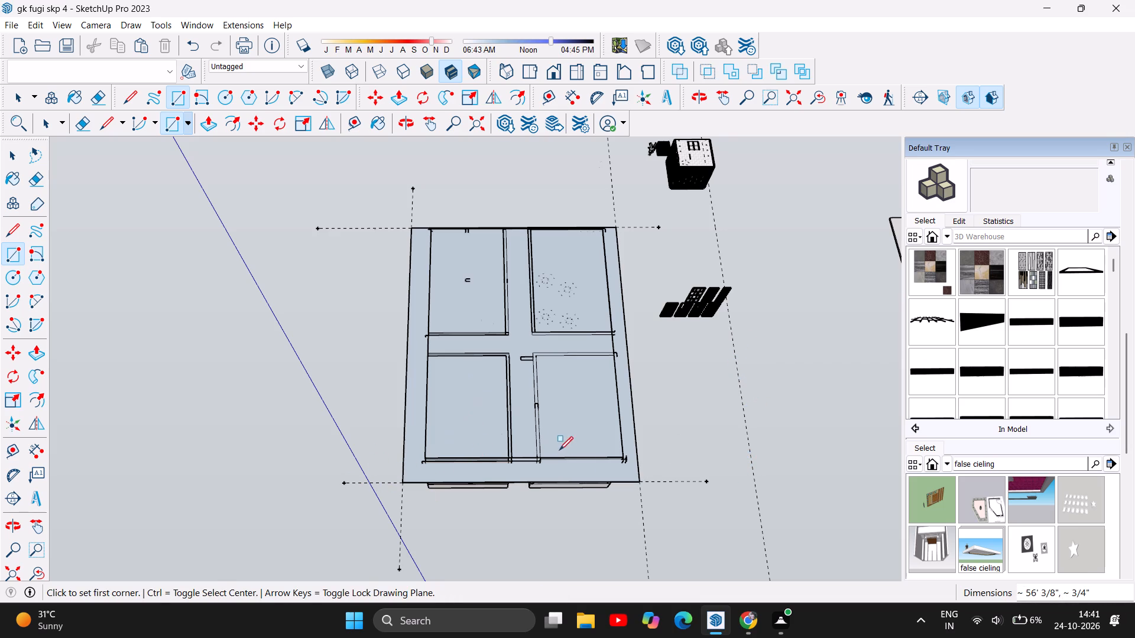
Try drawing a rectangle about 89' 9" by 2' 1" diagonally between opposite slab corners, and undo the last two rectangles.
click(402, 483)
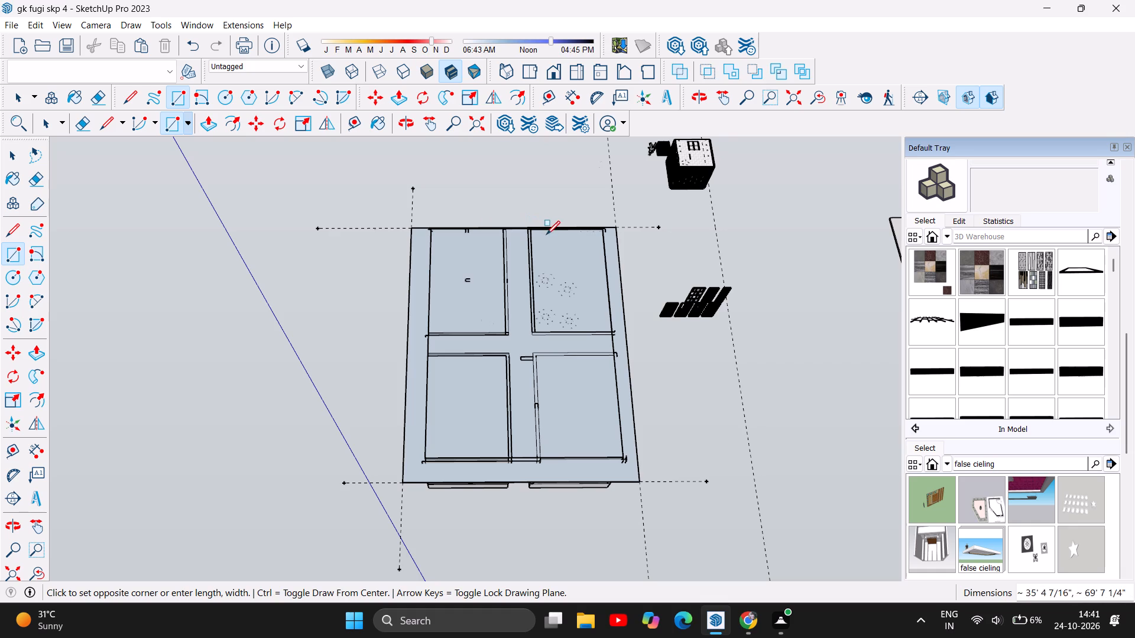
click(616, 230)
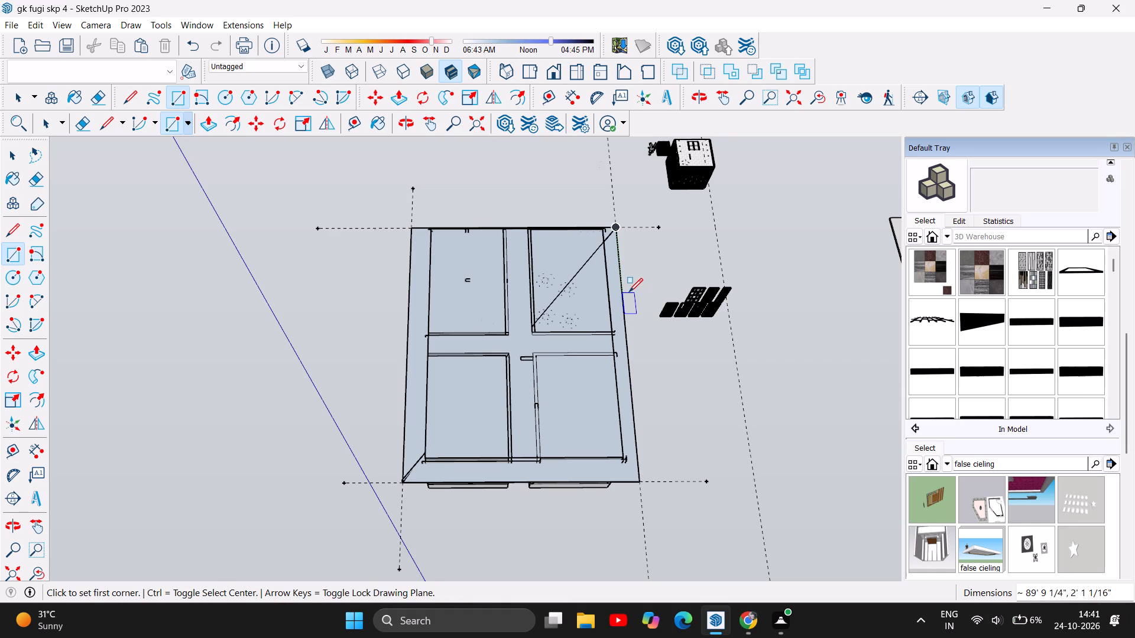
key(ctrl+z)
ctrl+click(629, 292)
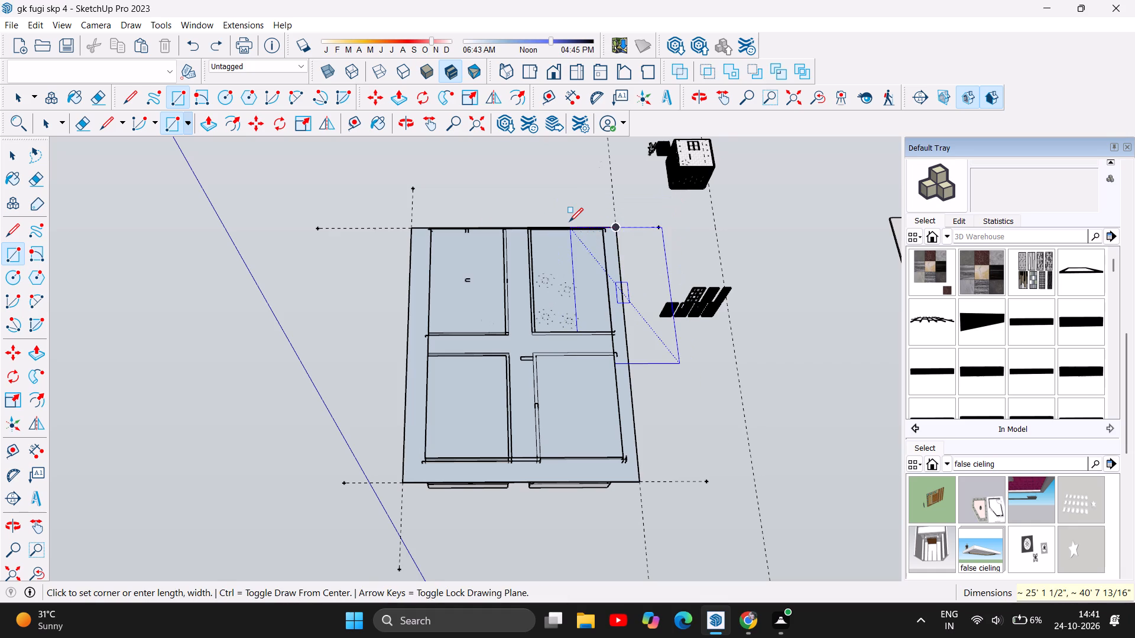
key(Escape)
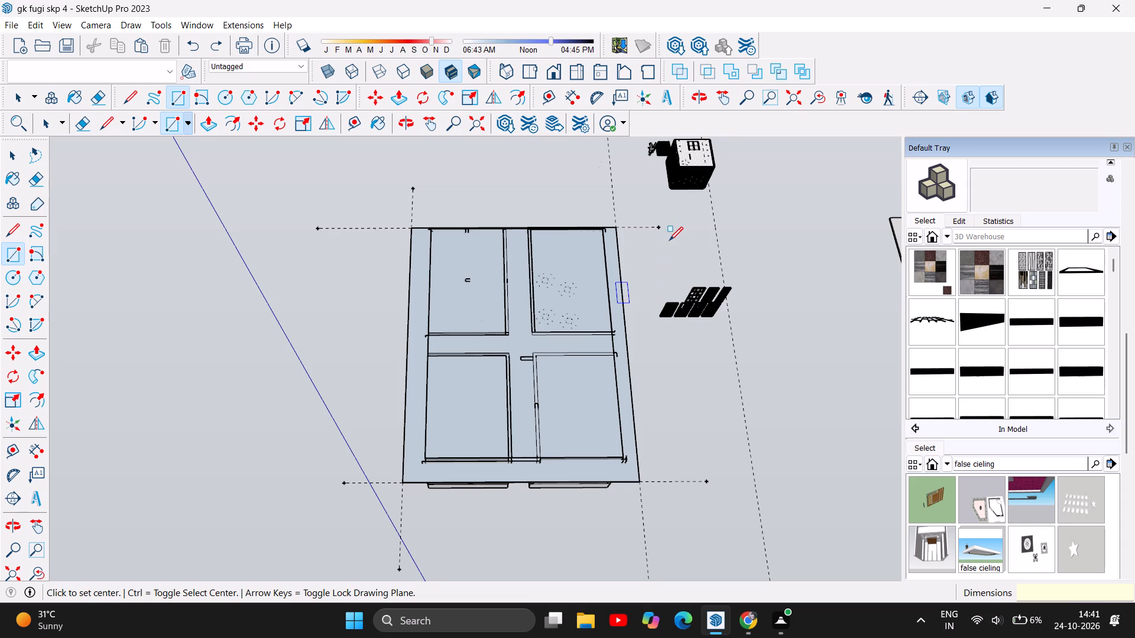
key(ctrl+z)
Draw a small rectangle in the open space beside the slab, near the front edge's shorter guide.
click(669, 240)
drag(692, 257, 771, 284)
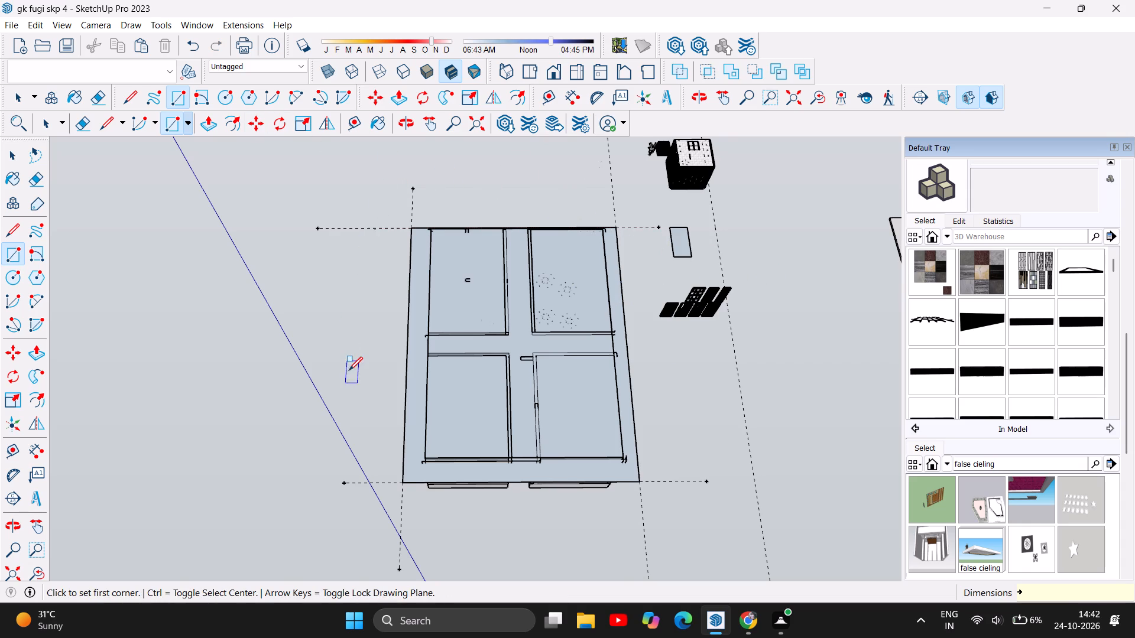
Draw a thin rectangle about 56' by 3/4" along the underside slab's front edge, between its two front corners.
scroll(351, 377, down, 4)
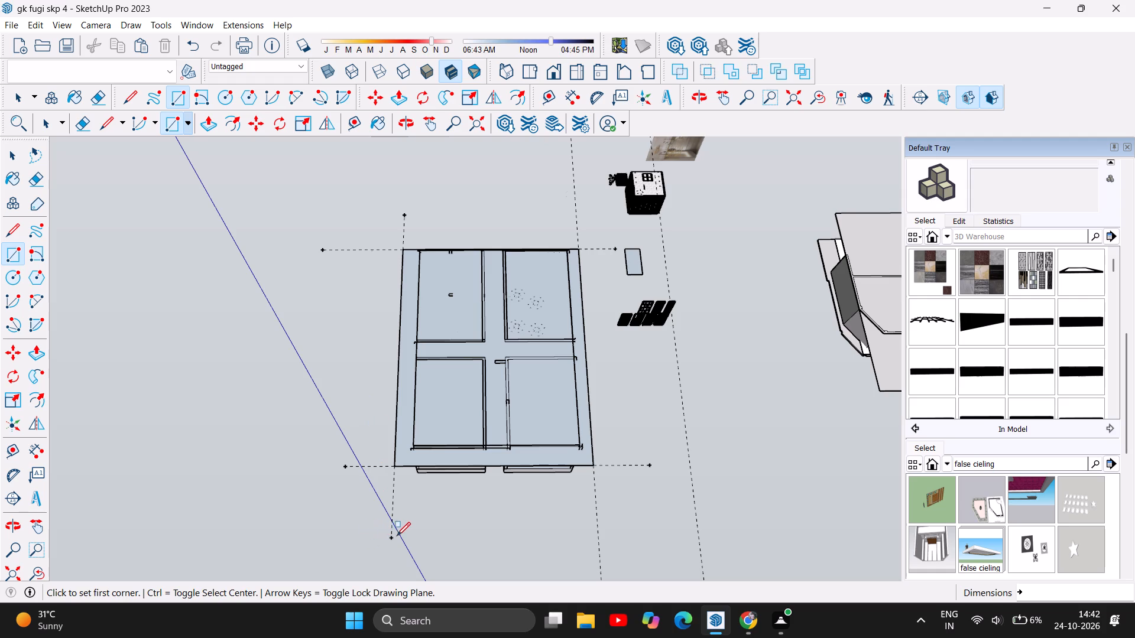
scroll(400, 532, up, 1)
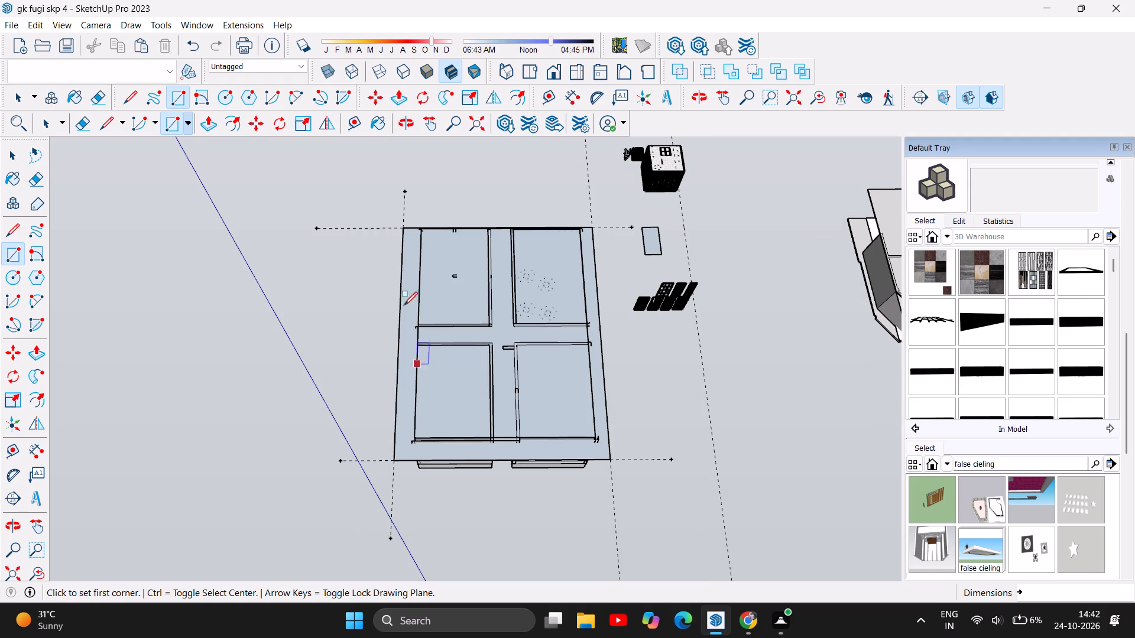
click(402, 229)
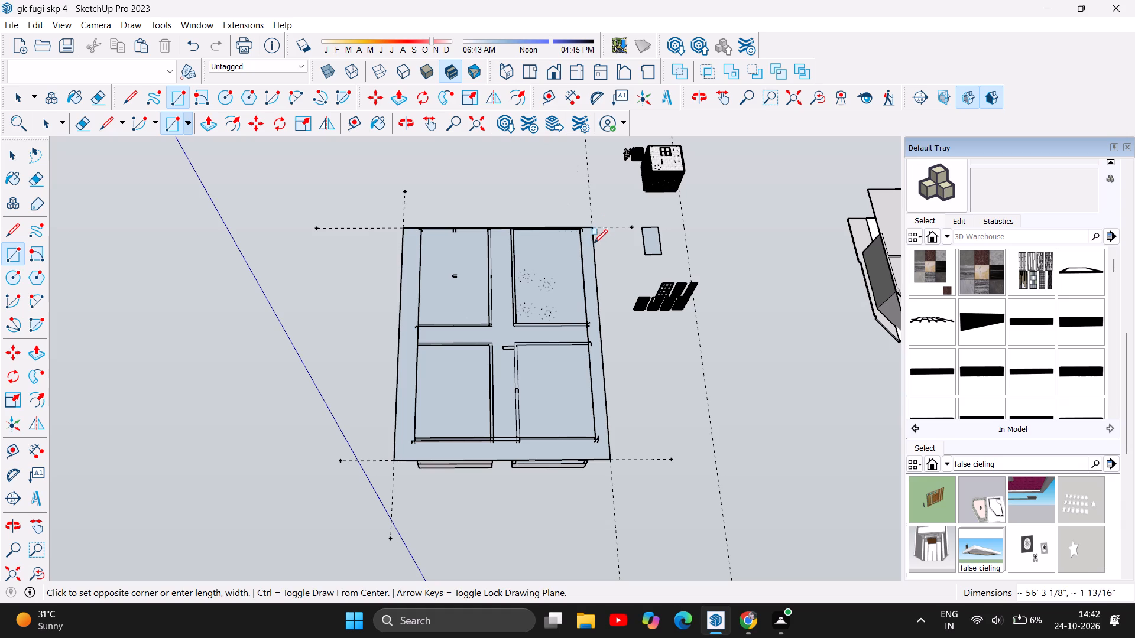
click(592, 229)
click(590, 225)
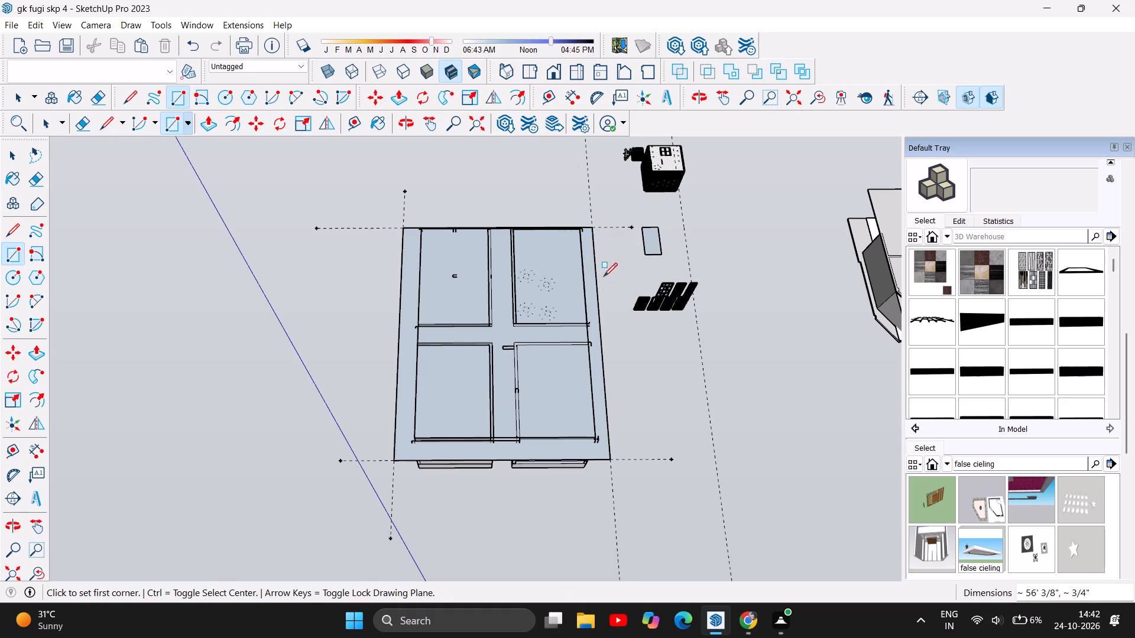
Draw a rectangle about 69' 10" by 56' over the slab's underside, from the front corner opposite the glass-door room to near the diagonal back corner.
click(593, 230)
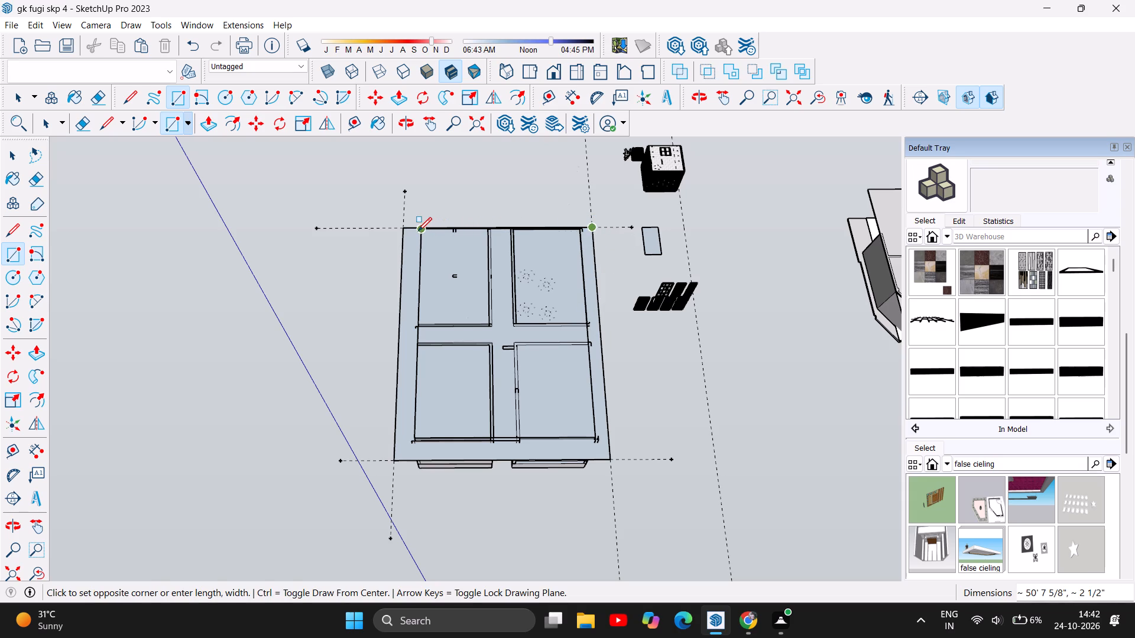
click(404, 229)
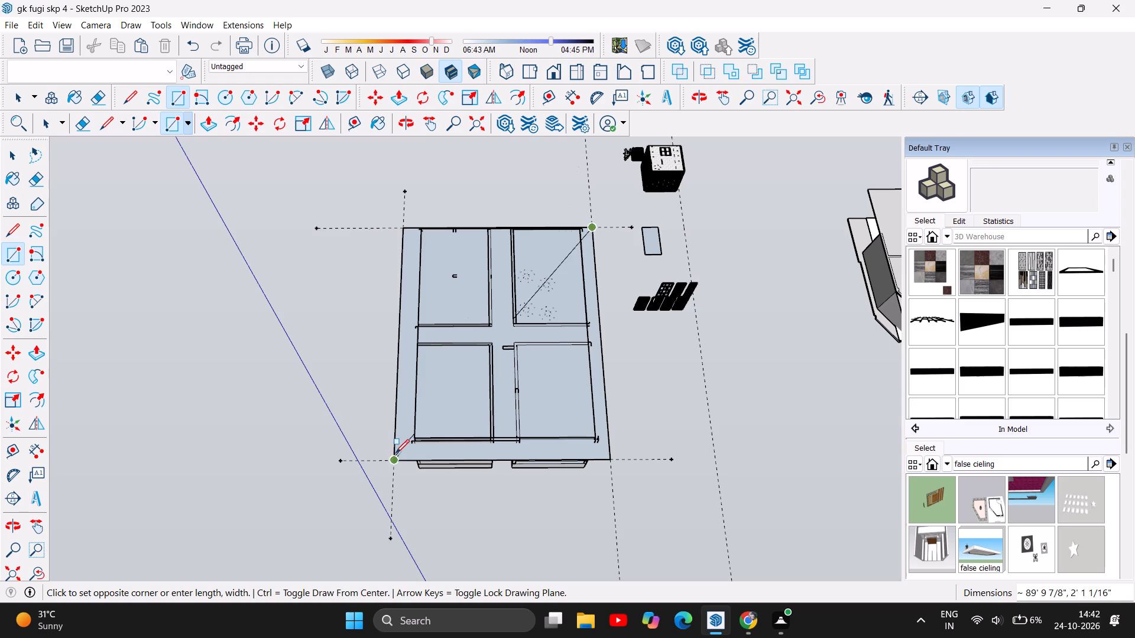
scroll(394, 446, up, 12)
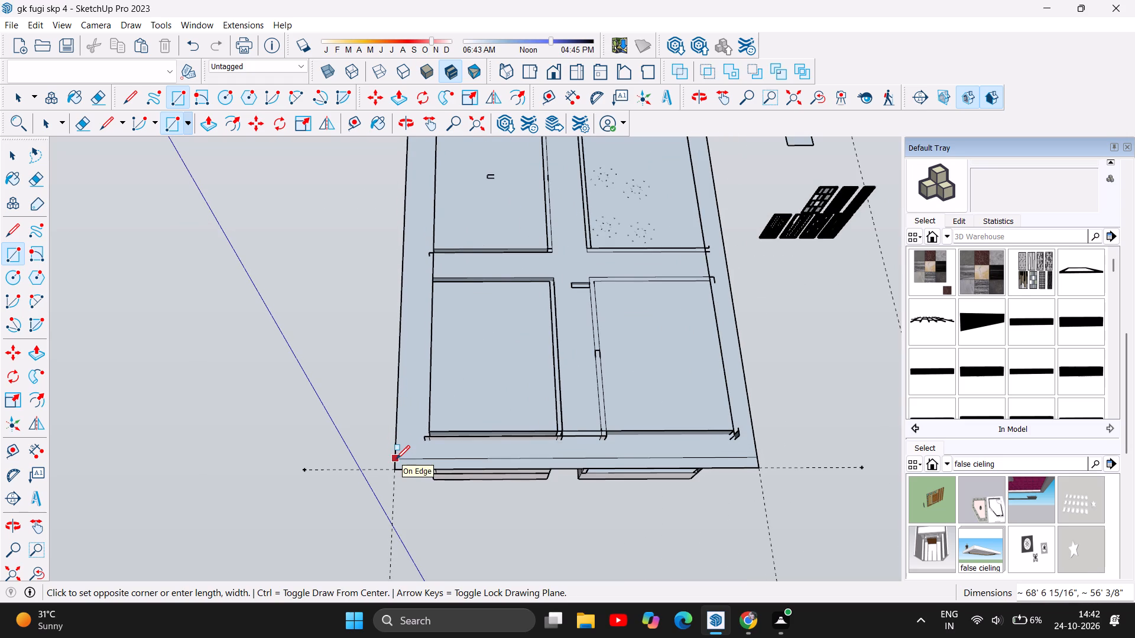
scroll(396, 459, up, 9)
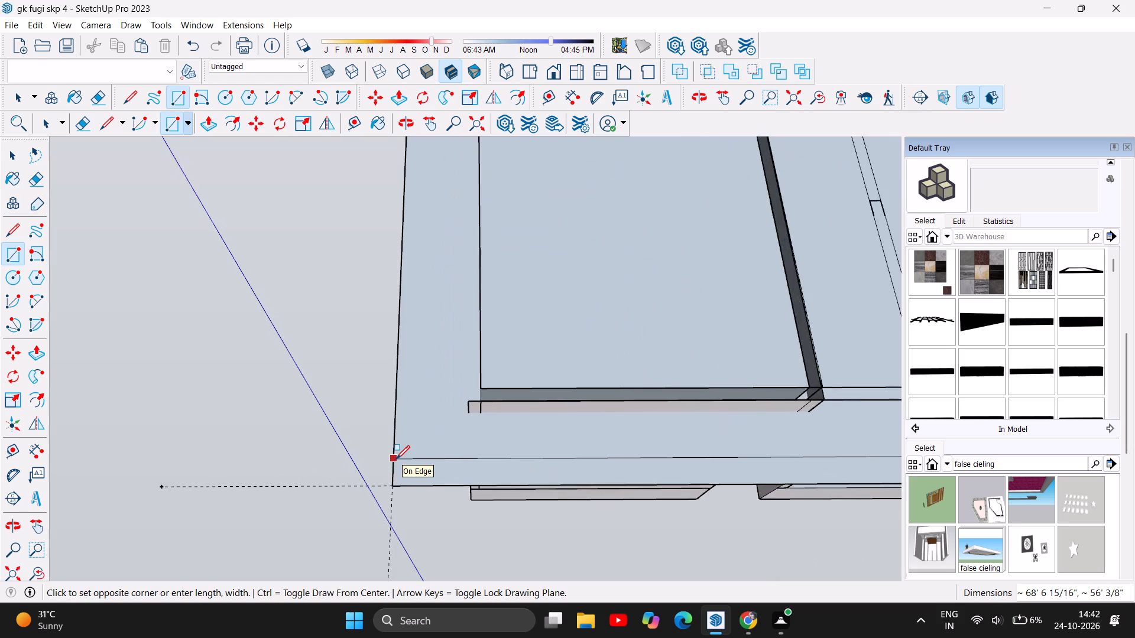
scroll(396, 459, up, 1)
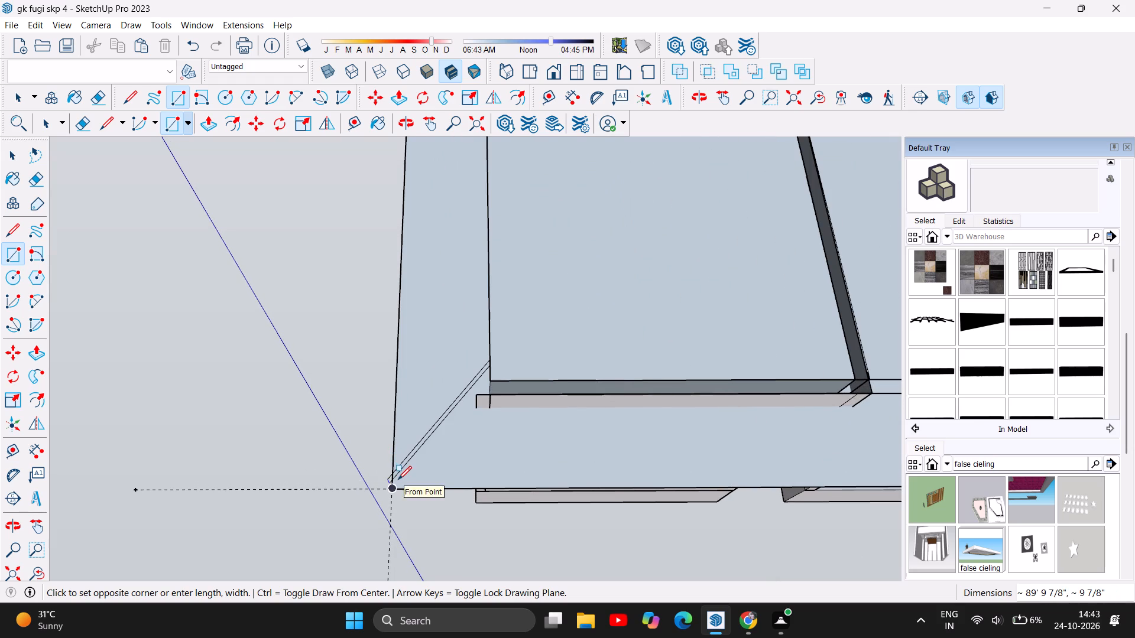
scroll(392, 474, up, 6)
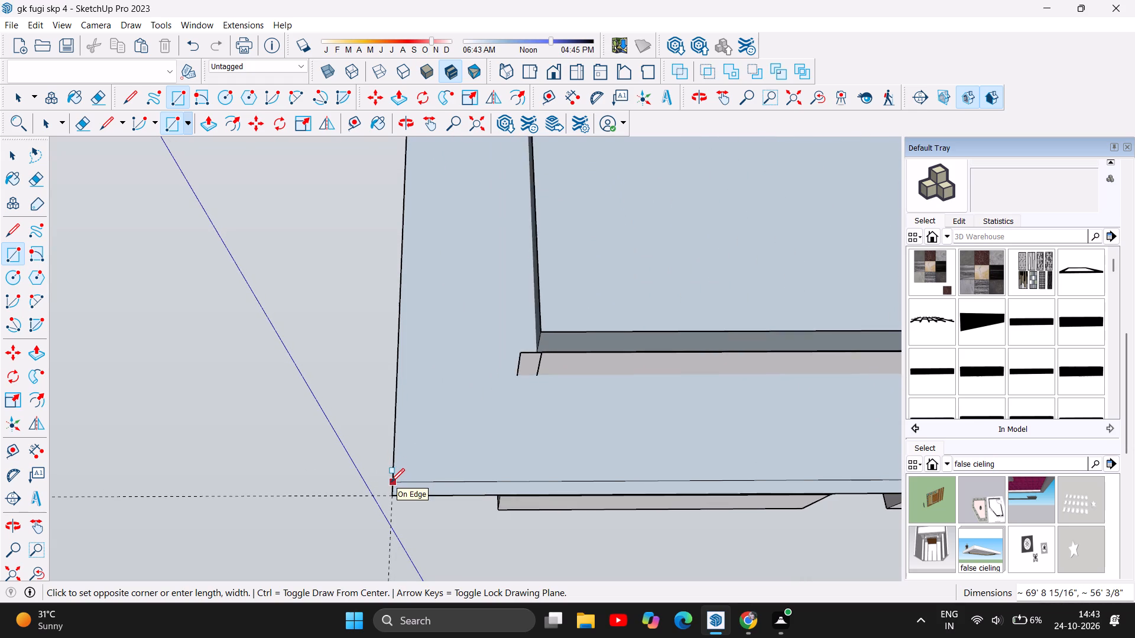
scroll(391, 482, up, 2)
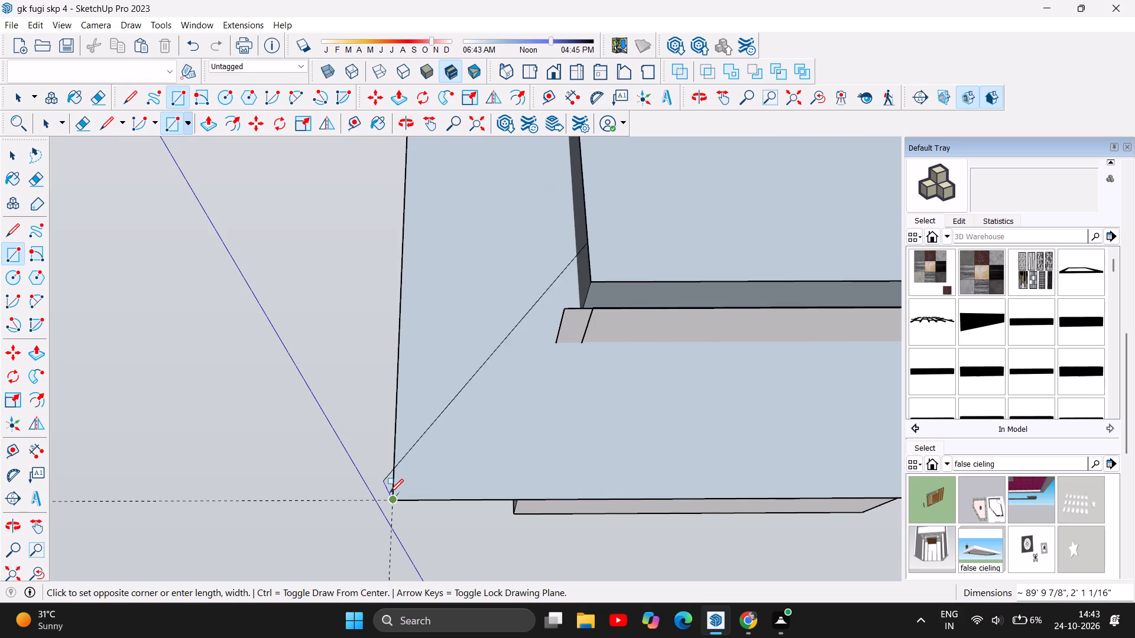
double_click(392, 487)
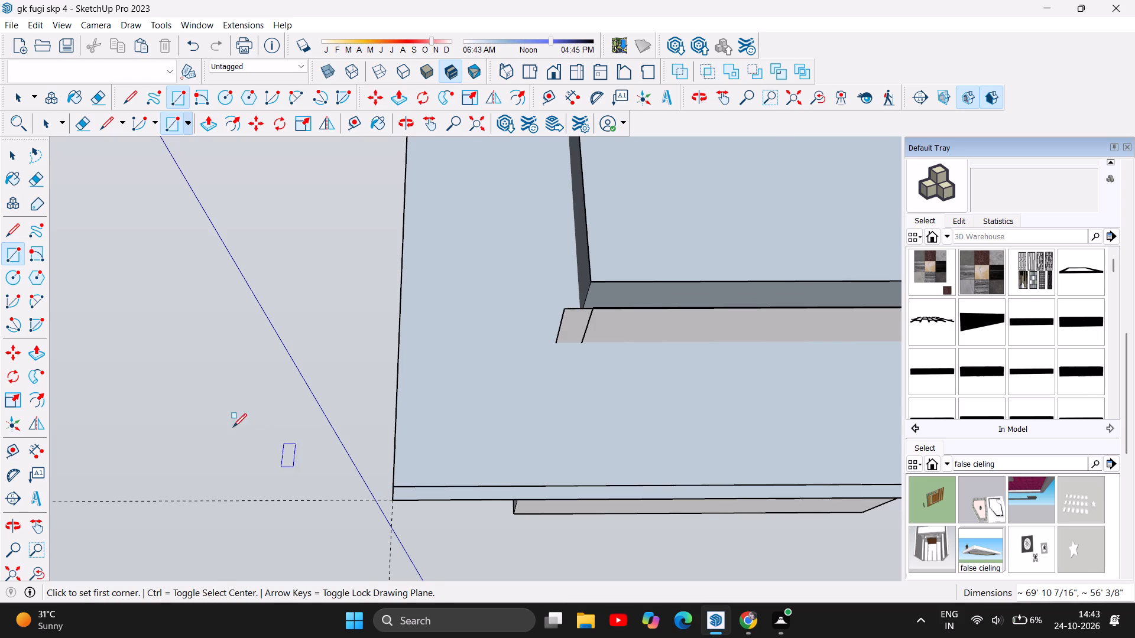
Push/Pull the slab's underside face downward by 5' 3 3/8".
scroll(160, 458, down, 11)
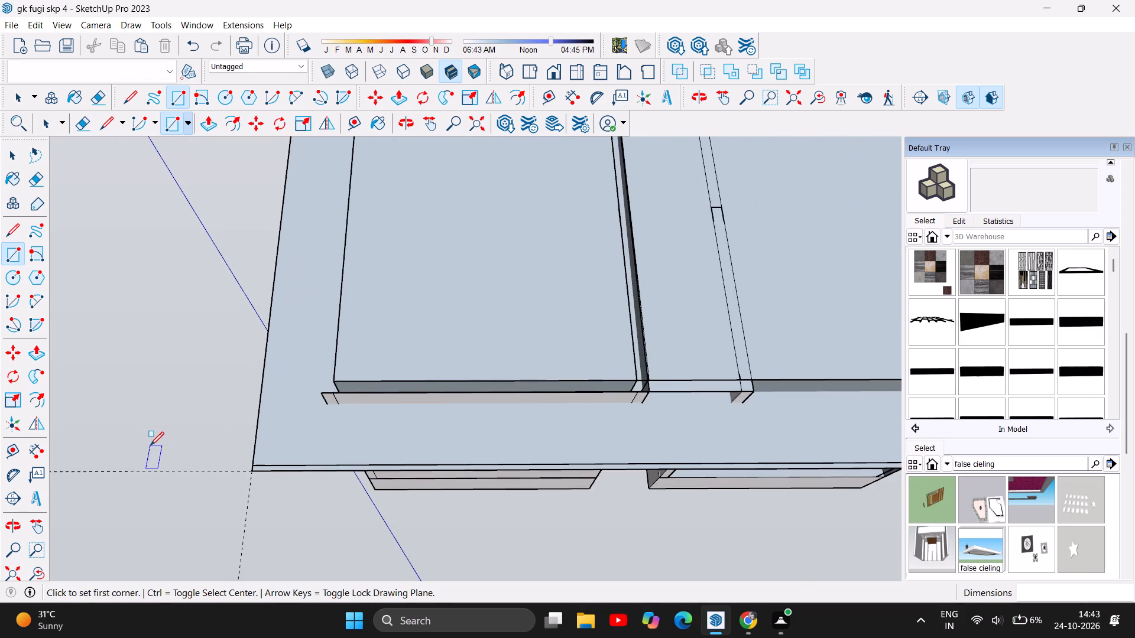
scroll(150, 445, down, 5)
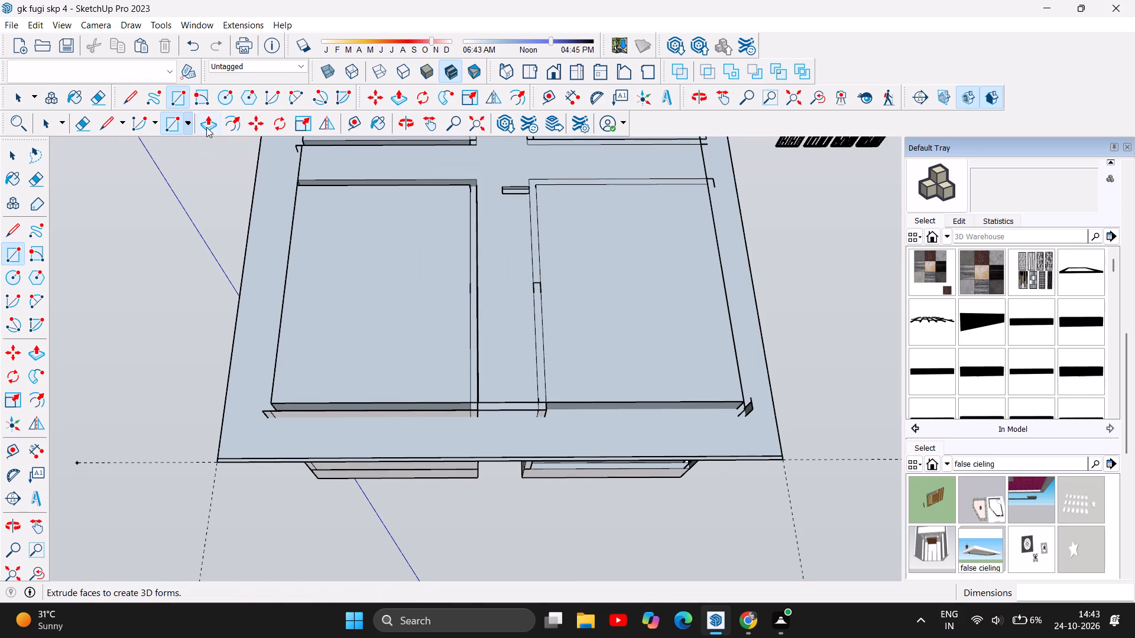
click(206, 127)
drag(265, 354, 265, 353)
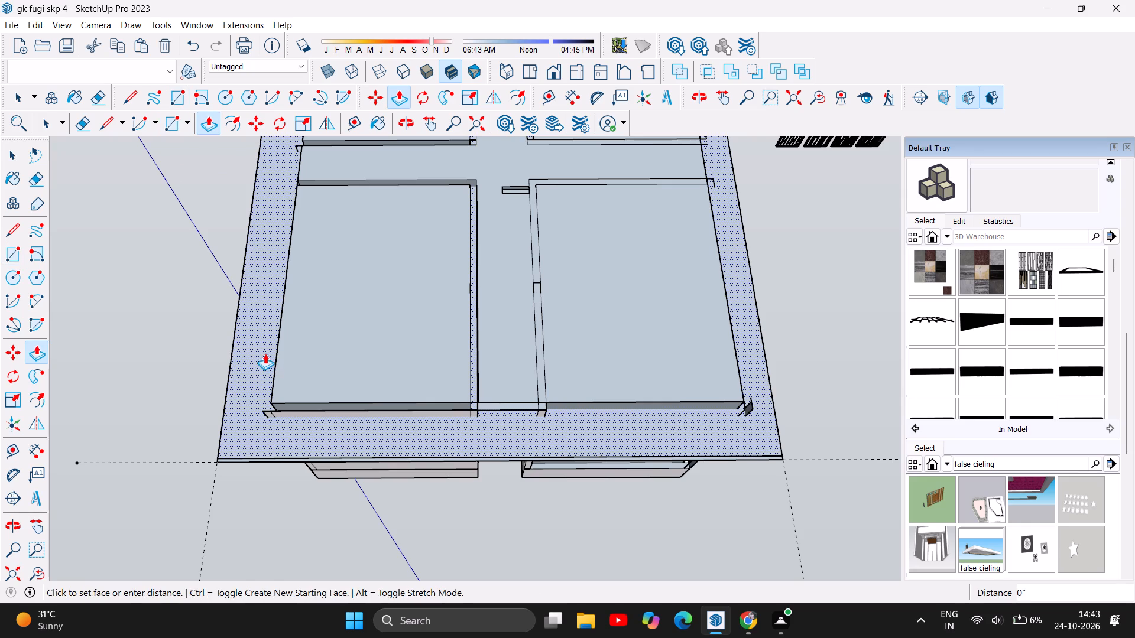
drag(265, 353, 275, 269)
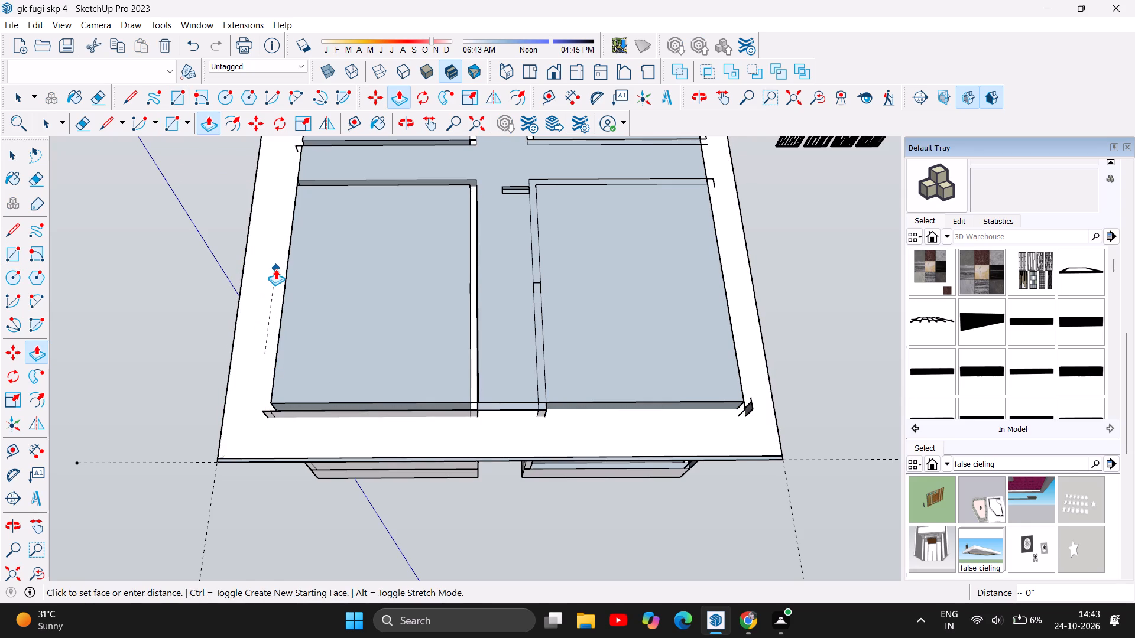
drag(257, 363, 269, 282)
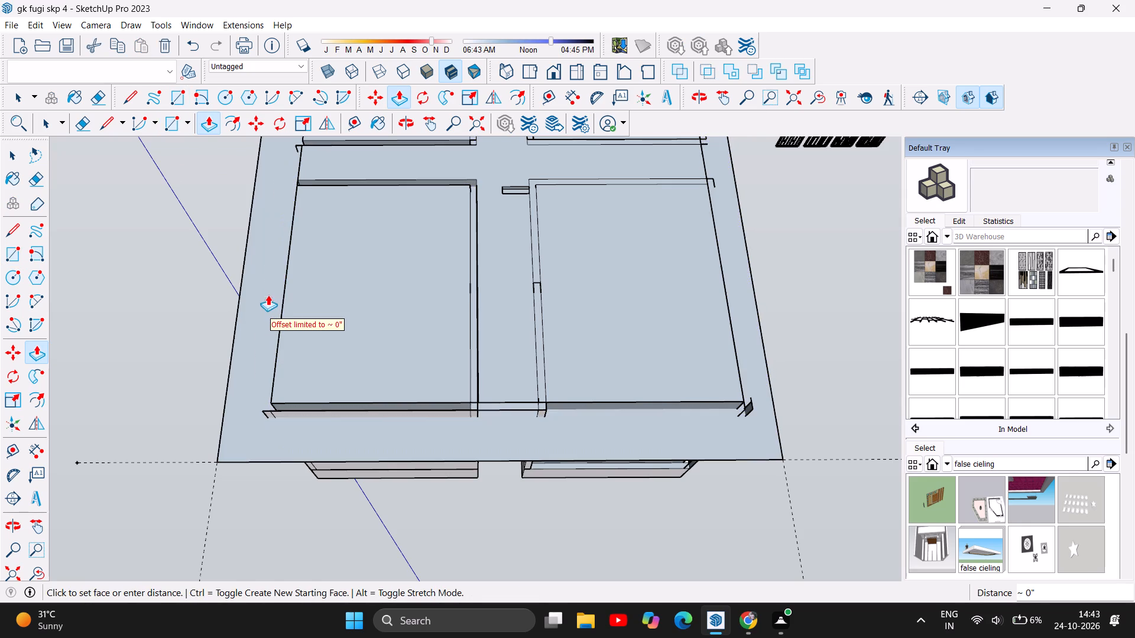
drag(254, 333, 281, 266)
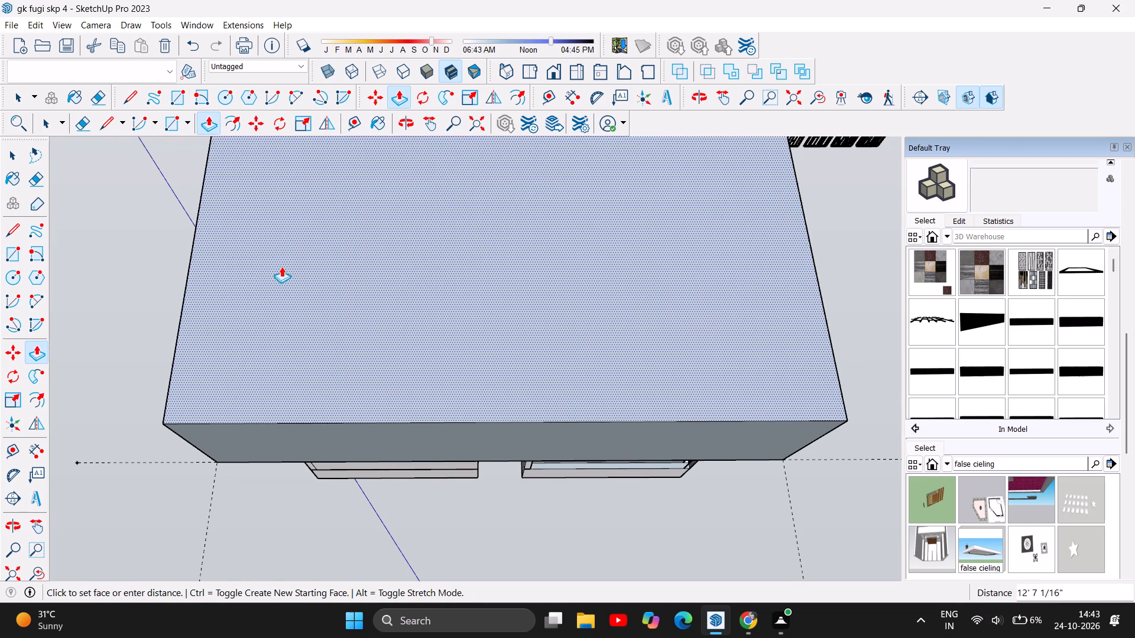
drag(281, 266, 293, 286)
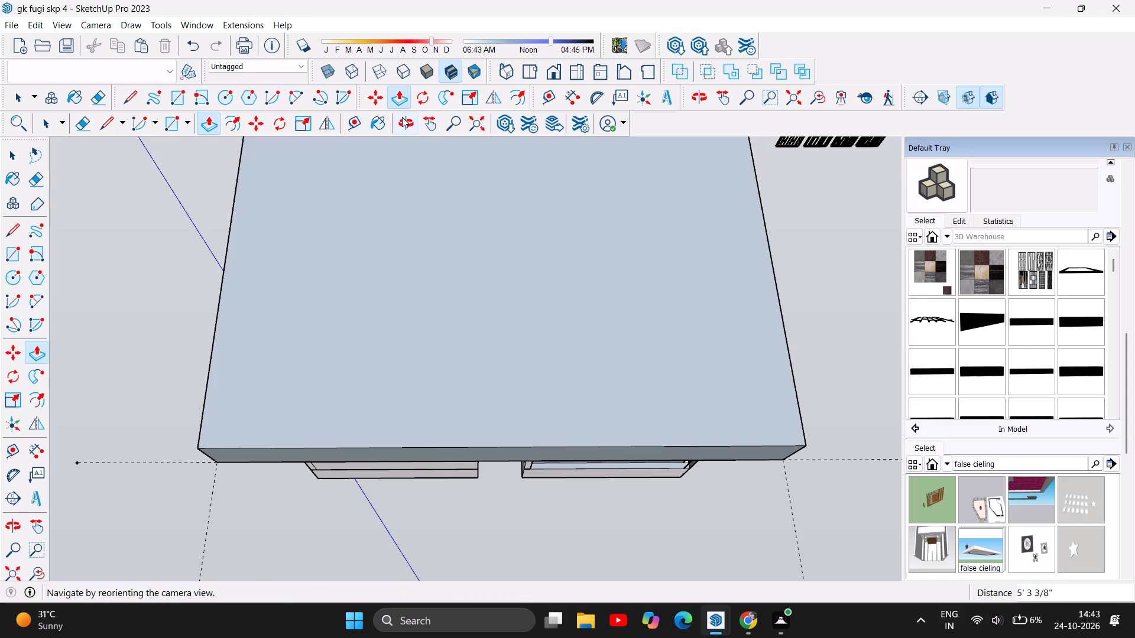
Examine the thickened base under the building from the front and from both sides.
click(403, 121)
drag(443, 285, 440, 476)
drag(442, 237, 438, 354)
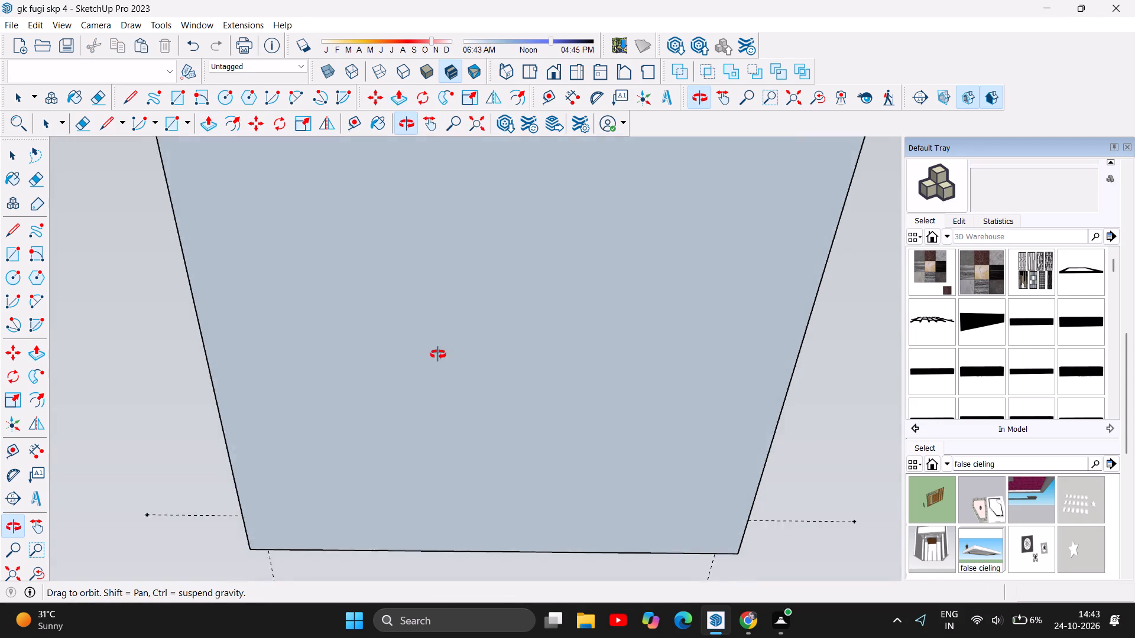
drag(438, 354, 459, 477)
drag(456, 377, 452, 472)
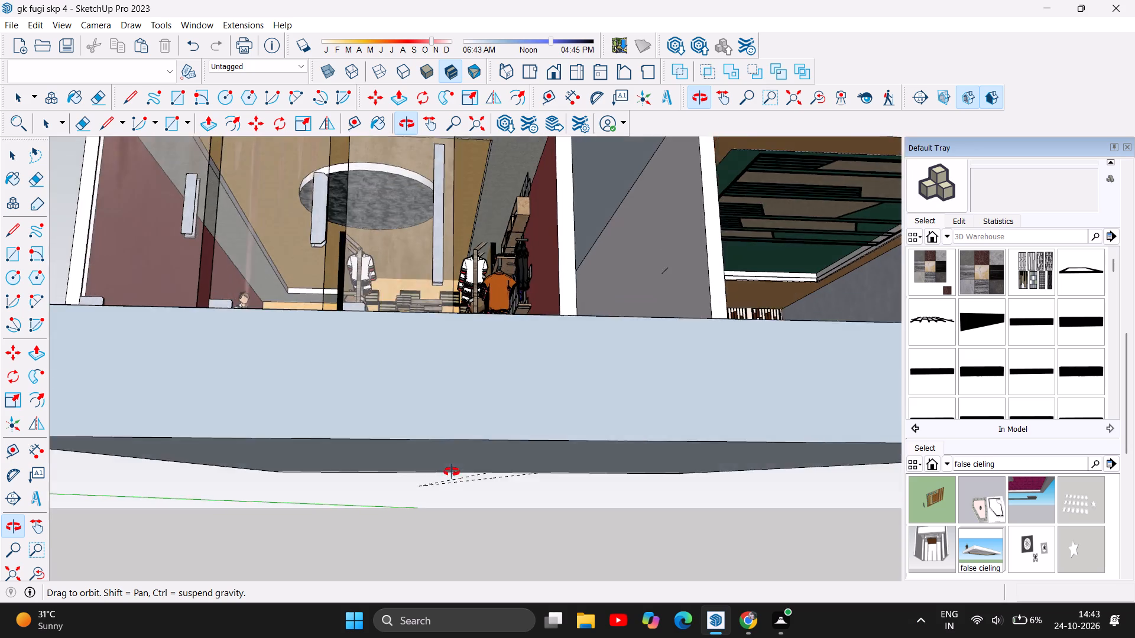
drag(452, 472, 451, 473)
scroll(394, 448, down, 11)
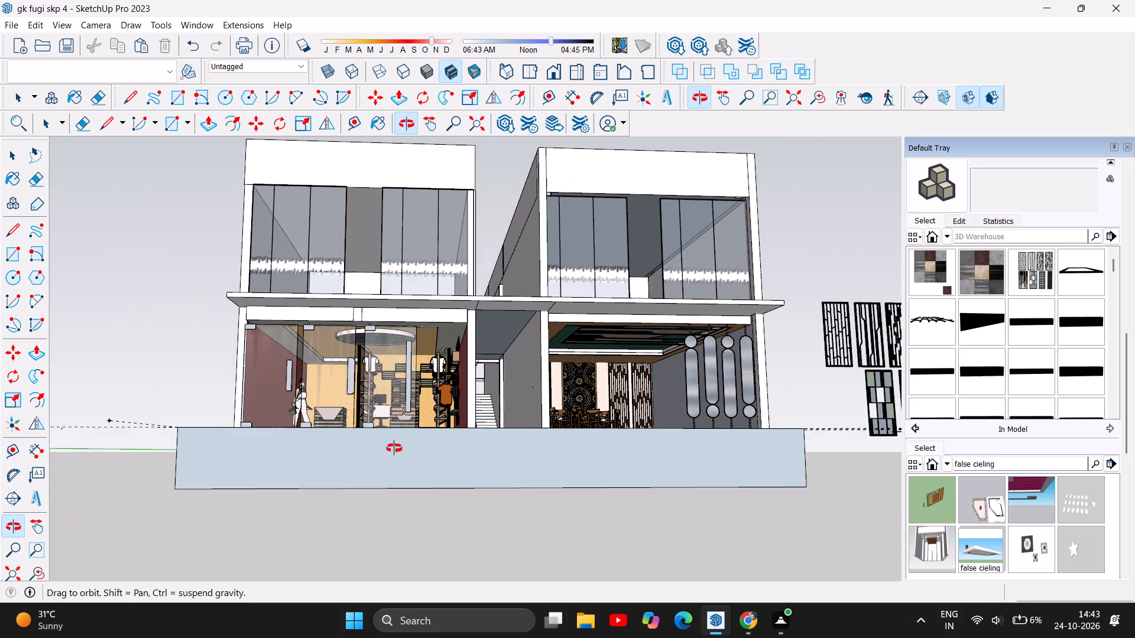
scroll(394, 448, down, 6)
drag(489, 466, 472, 519)
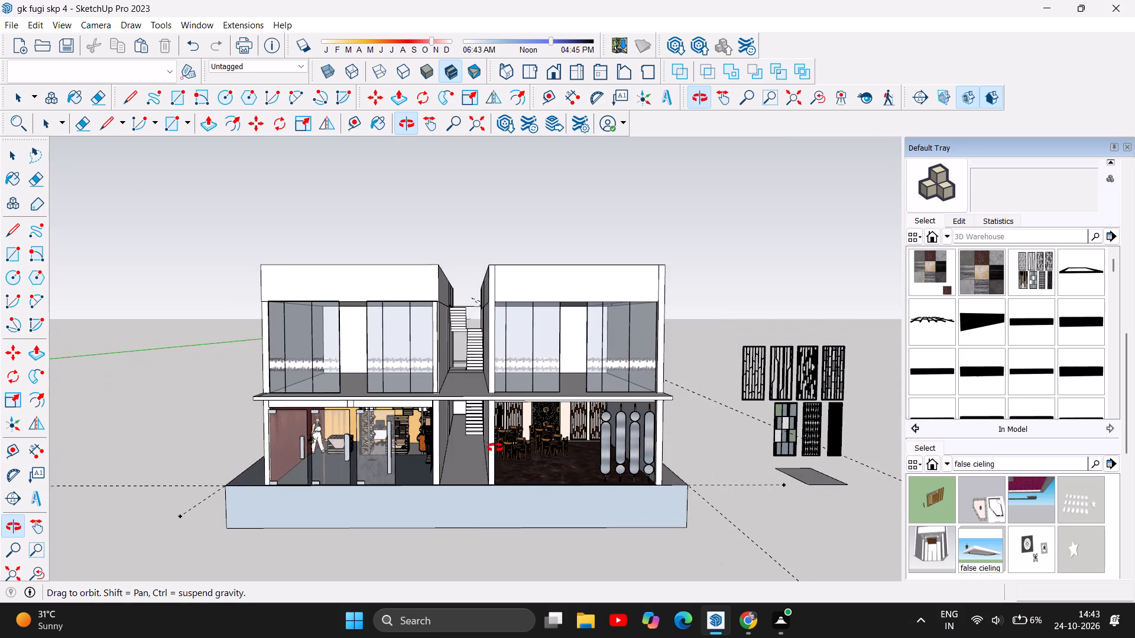
scroll(497, 443, down, 5)
drag(560, 493, 434, 484)
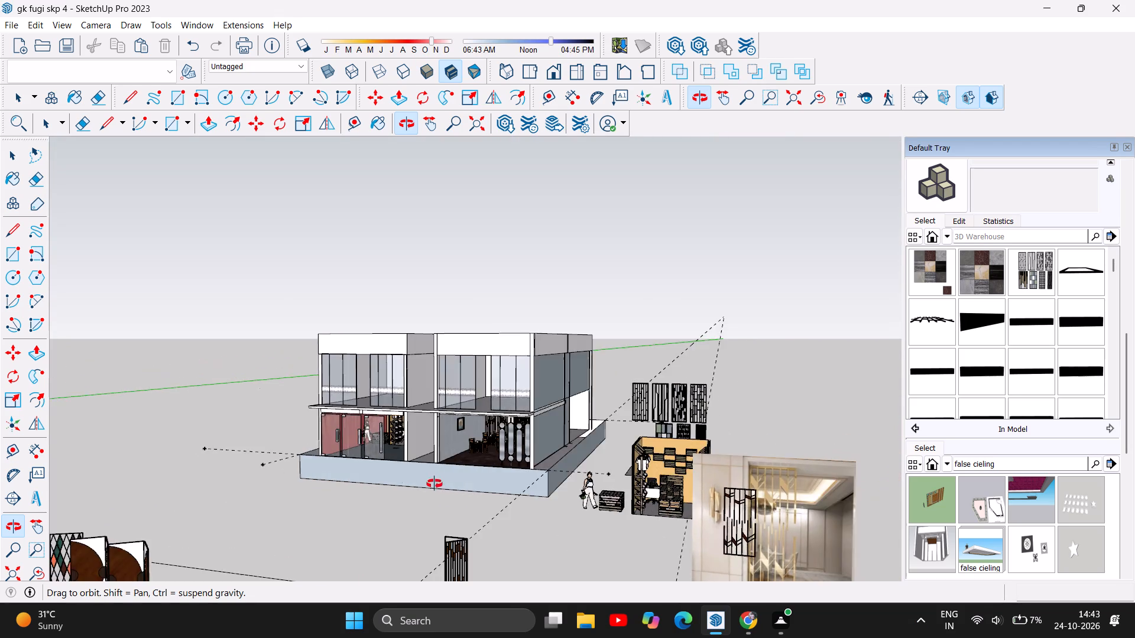
drag(434, 484, 500, 502)
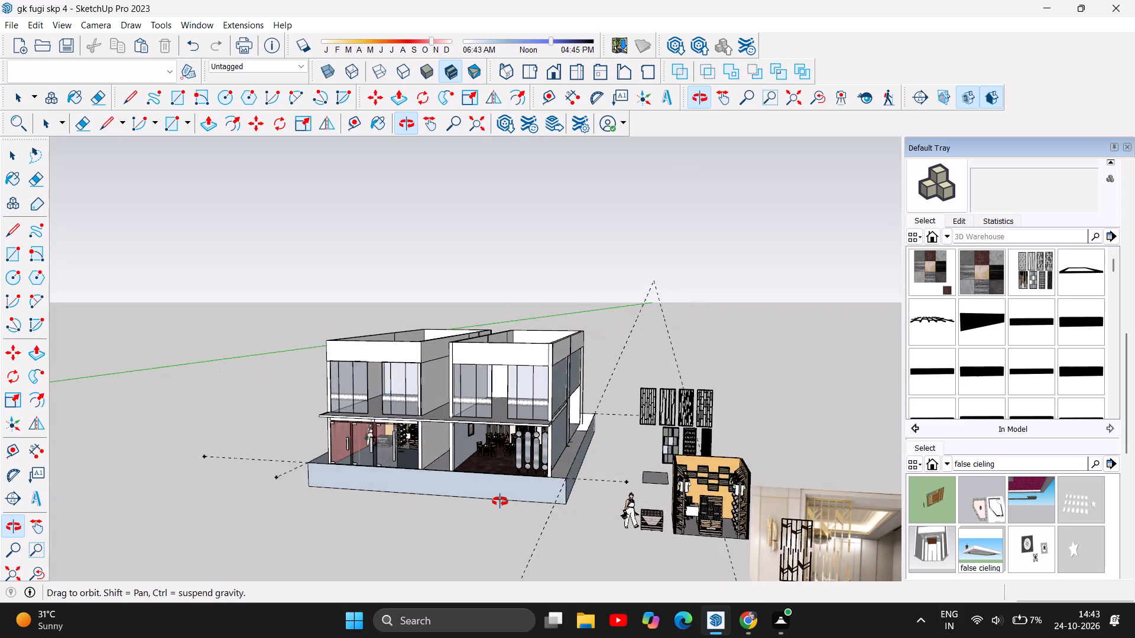
drag(500, 502, 648, 489)
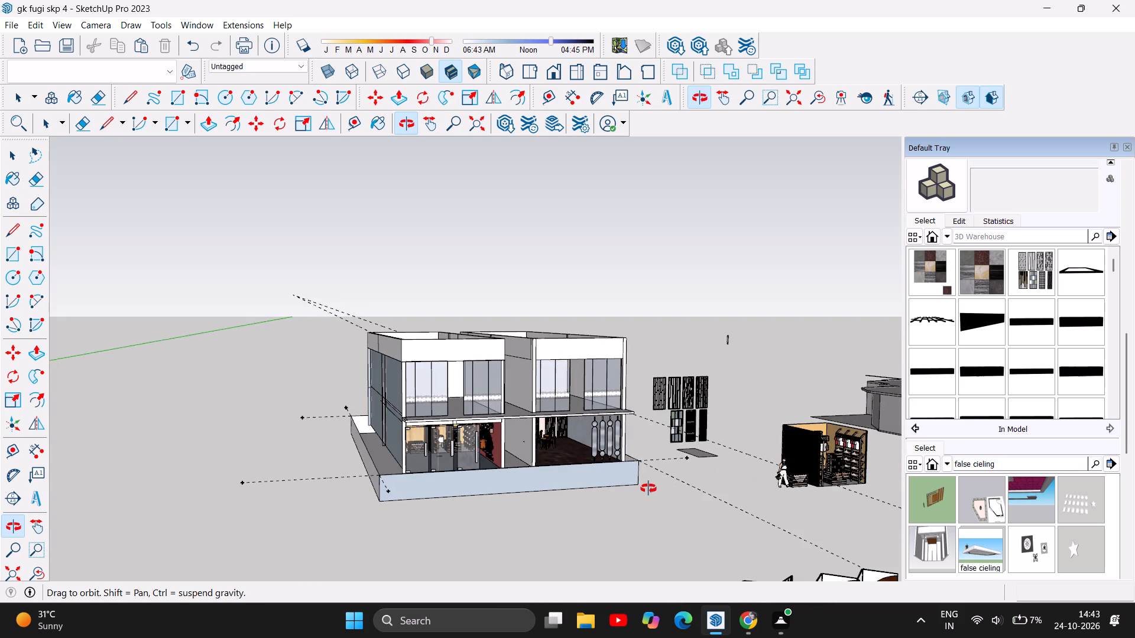
drag(648, 489, 628, 543)
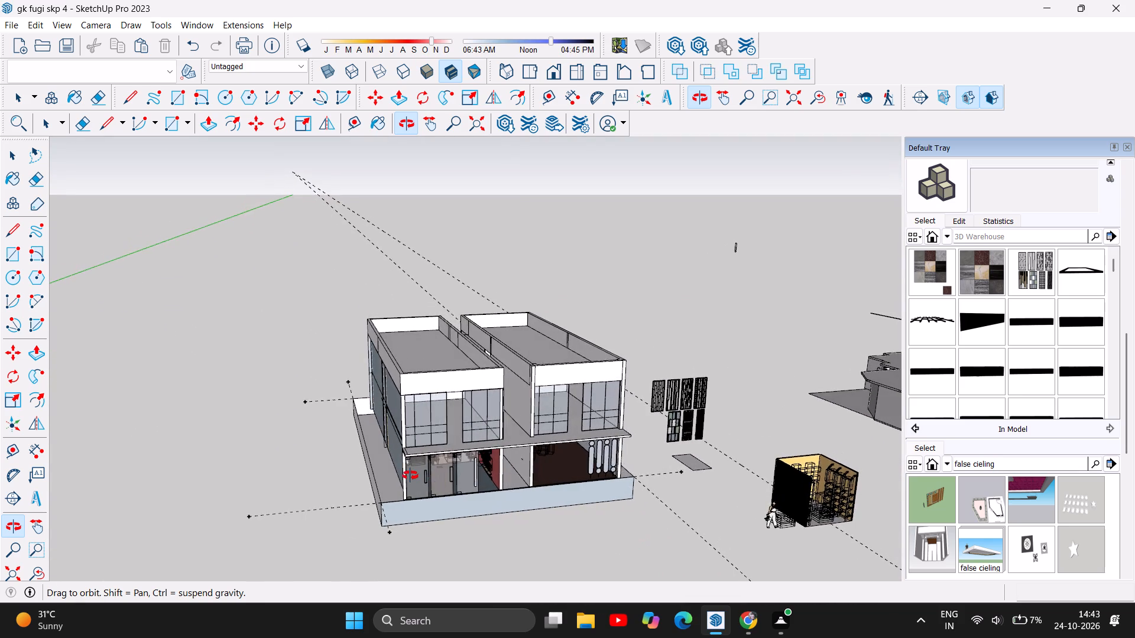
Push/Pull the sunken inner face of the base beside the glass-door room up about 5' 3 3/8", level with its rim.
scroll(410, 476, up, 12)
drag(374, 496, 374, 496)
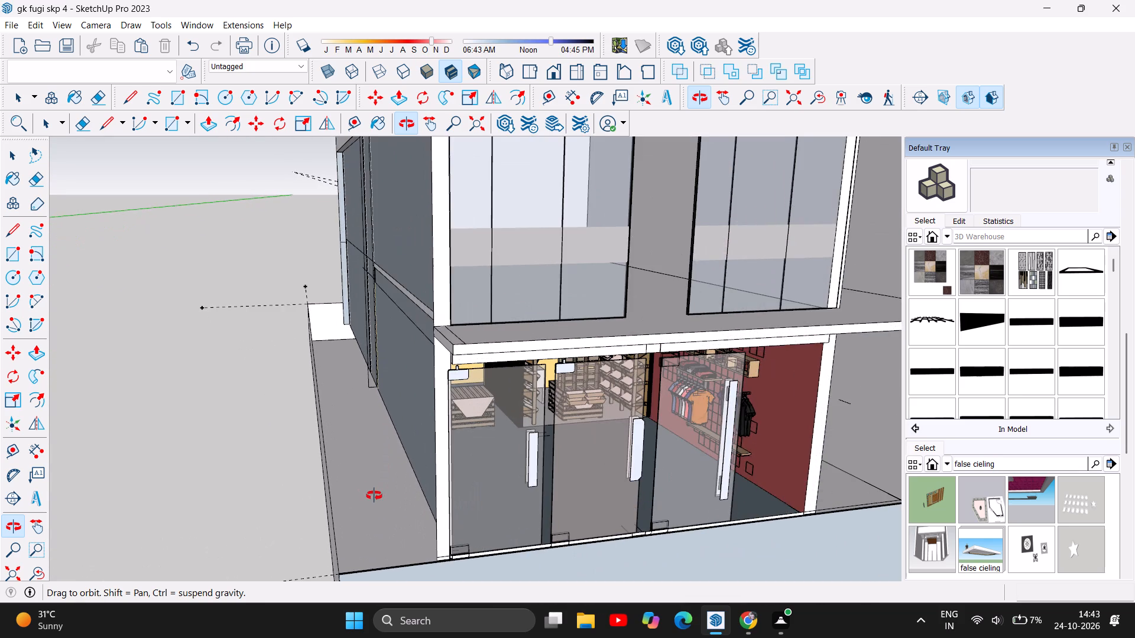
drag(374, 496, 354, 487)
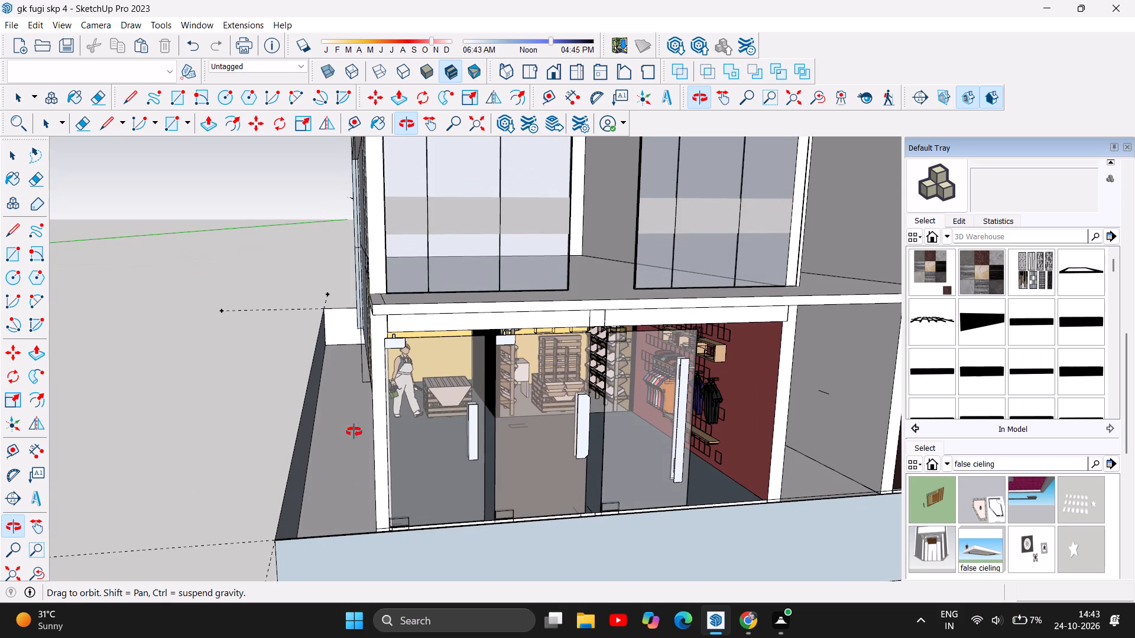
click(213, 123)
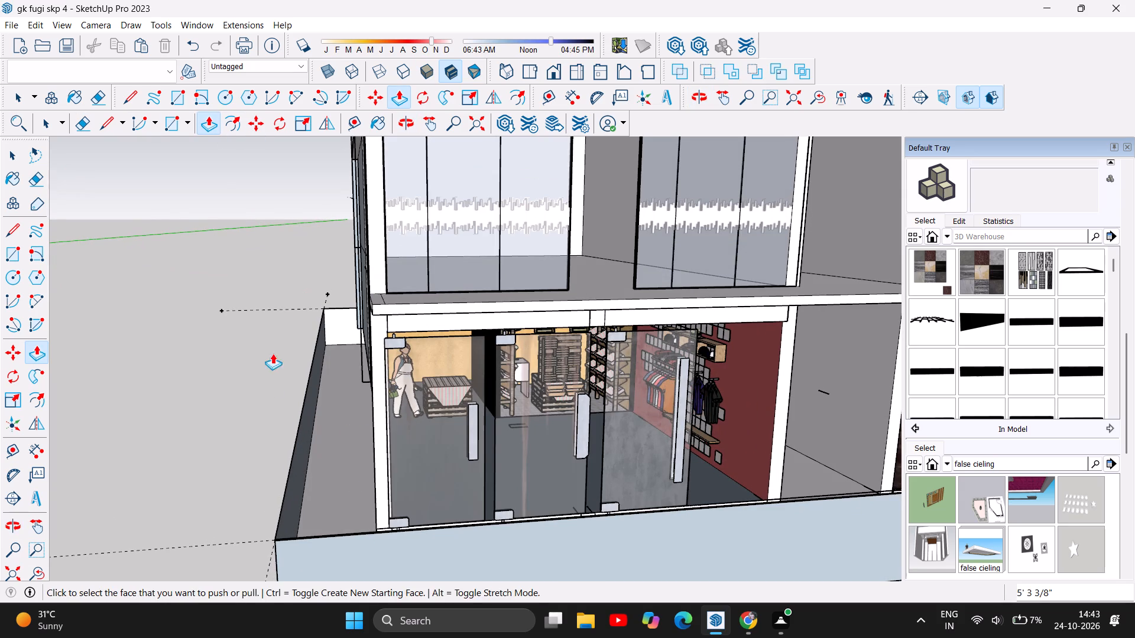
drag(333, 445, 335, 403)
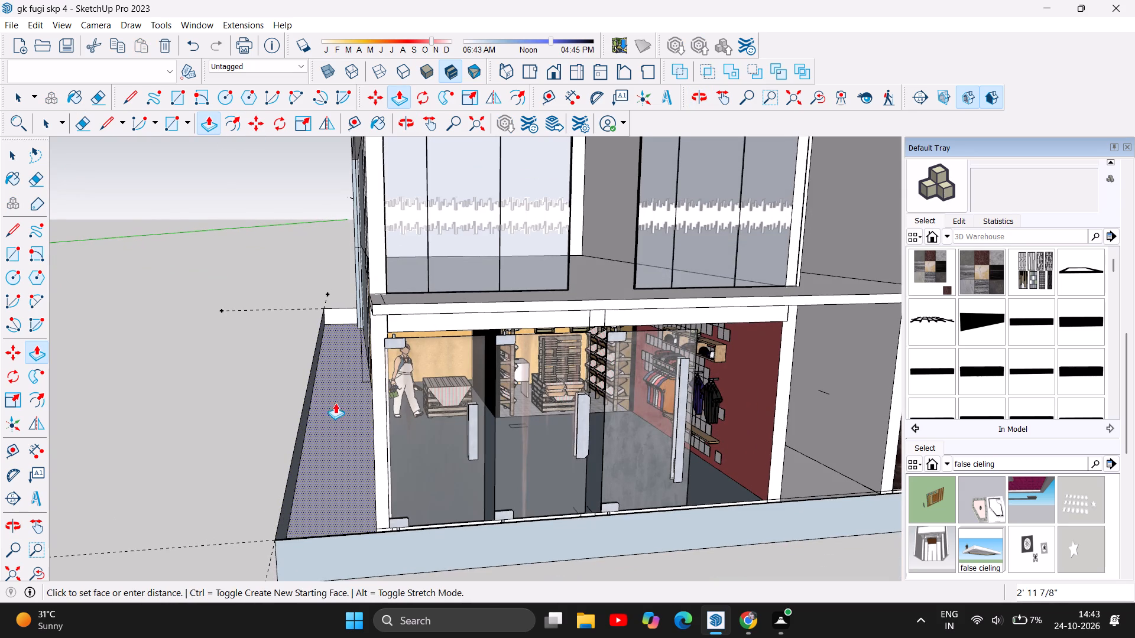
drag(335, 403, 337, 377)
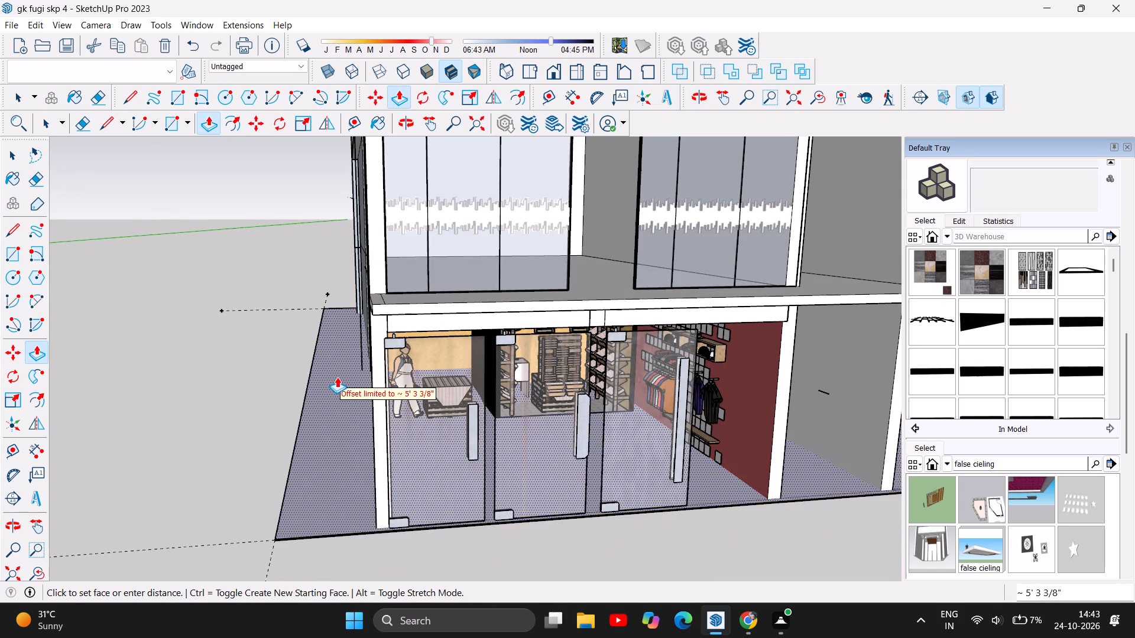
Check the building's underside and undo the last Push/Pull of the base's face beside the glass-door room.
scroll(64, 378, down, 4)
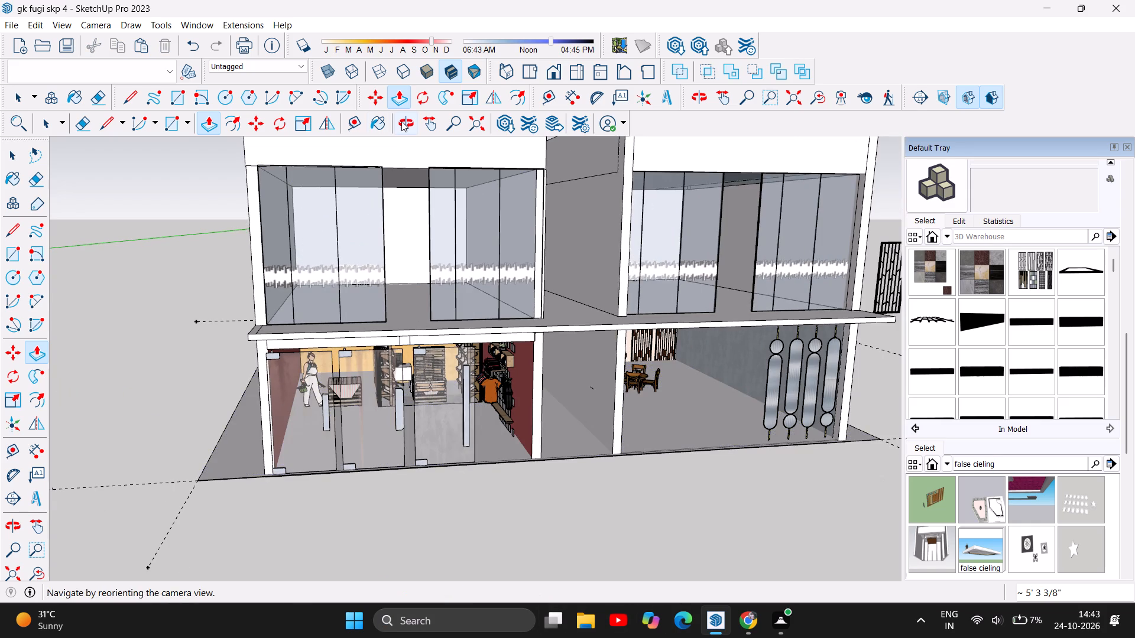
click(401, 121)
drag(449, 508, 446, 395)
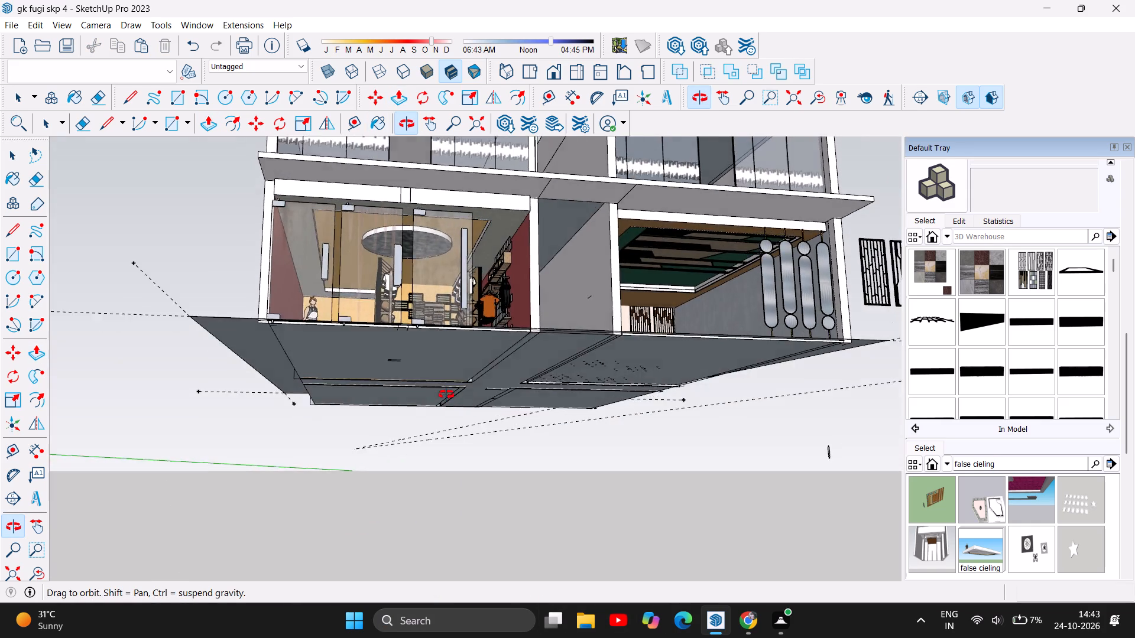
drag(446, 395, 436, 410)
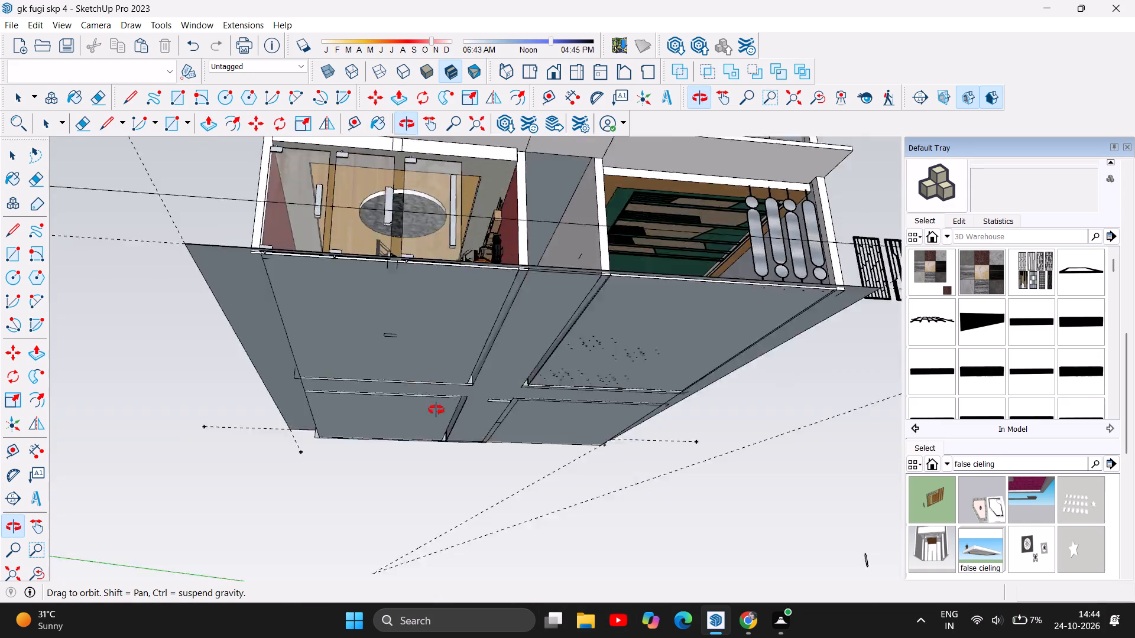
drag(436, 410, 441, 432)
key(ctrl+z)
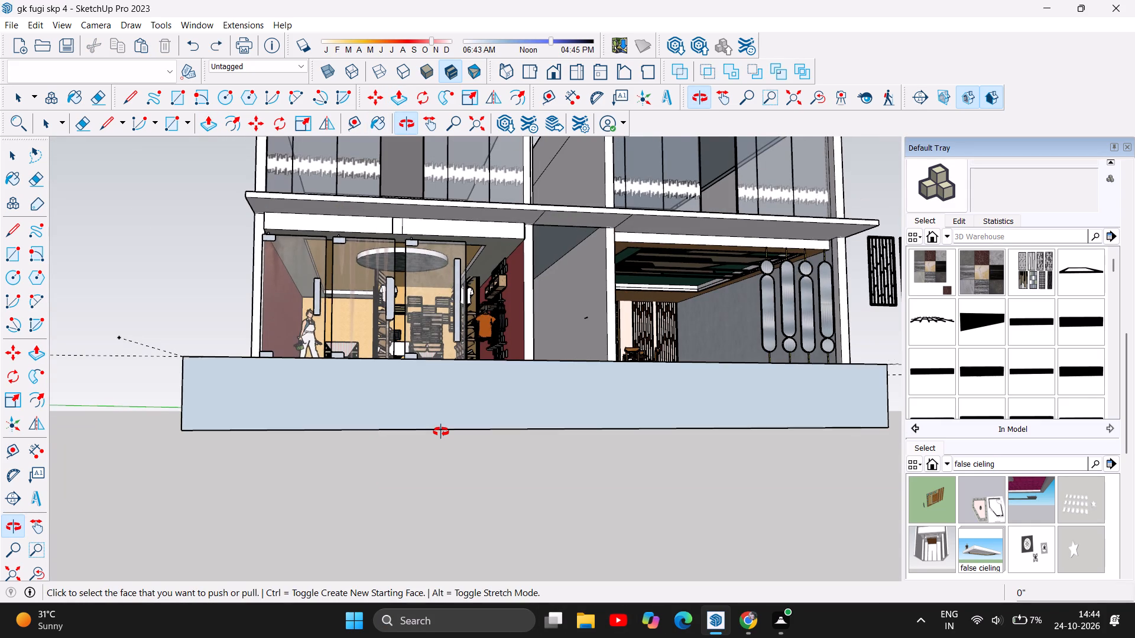
Examine the base around the building from the front and along the side wall of the marble-floored room.
drag(416, 475, 405, 556)
scroll(98, 416, down, 9)
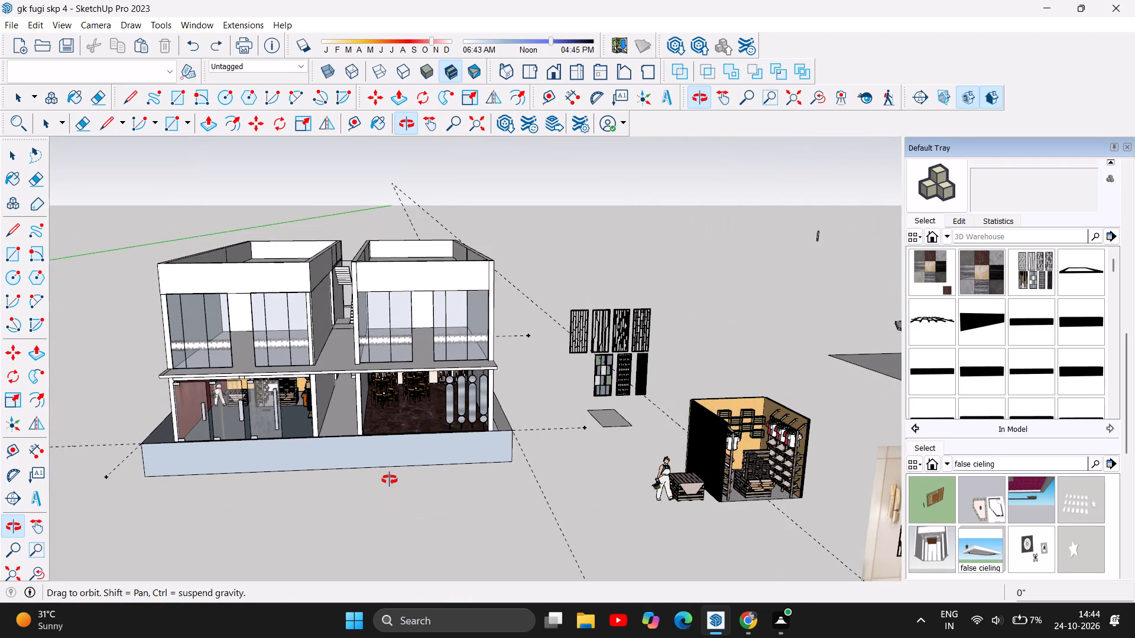
drag(456, 444, 348, 494)
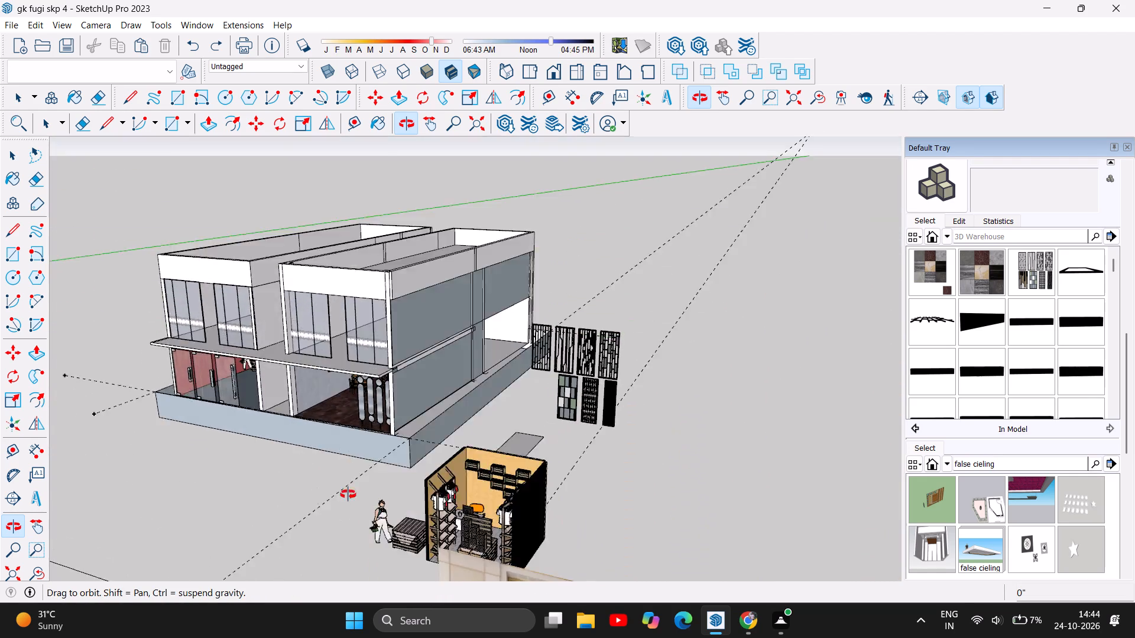
drag(348, 494, 399, 511)
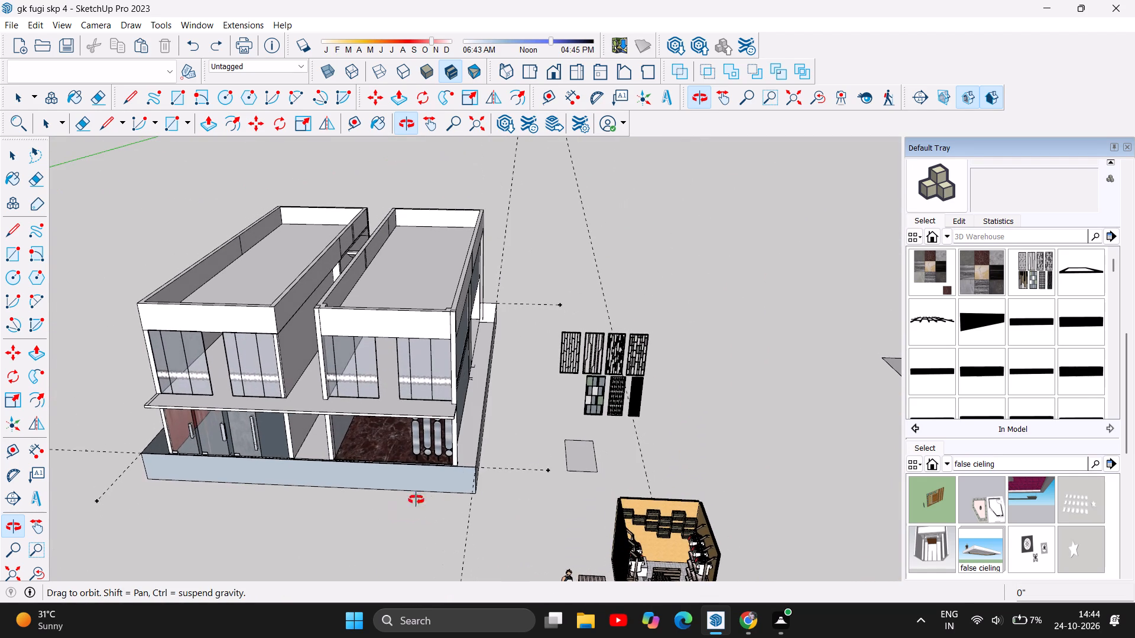
scroll(472, 313, up, 8)
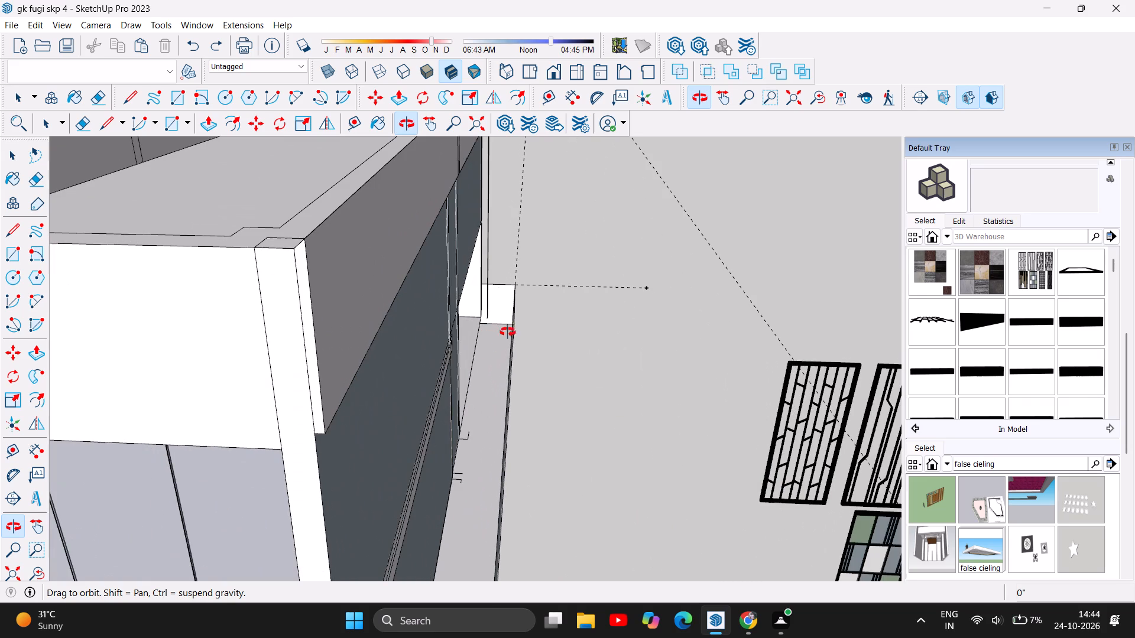
scroll(523, 301, down, 3)
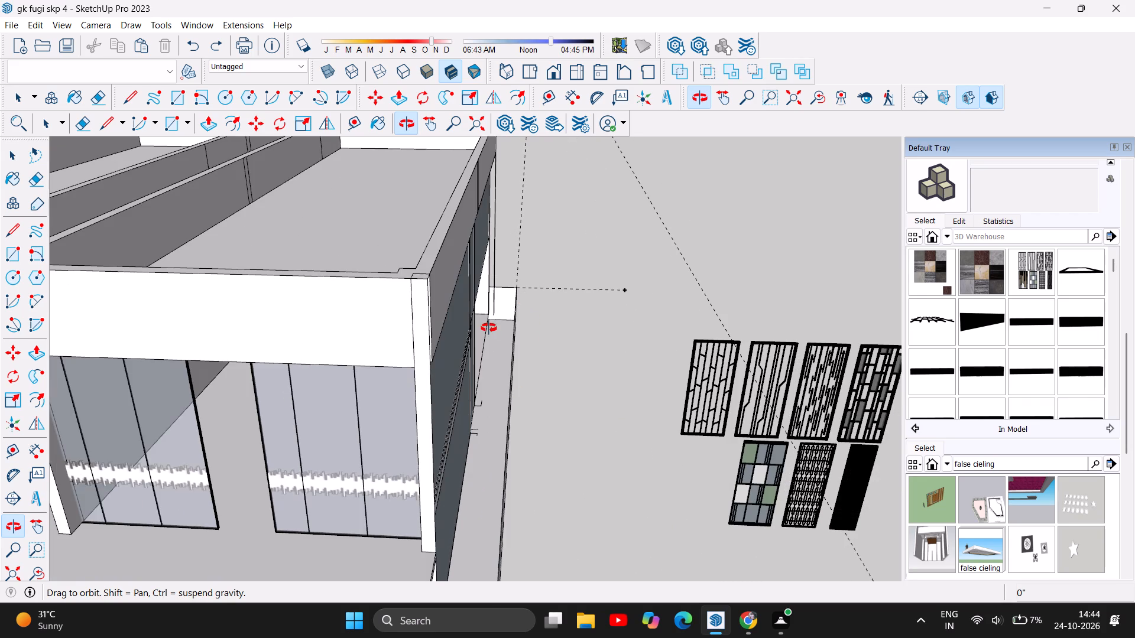
scroll(489, 328, down, 2)
scroll(458, 541, up, 4)
scroll(524, 394, up, 2)
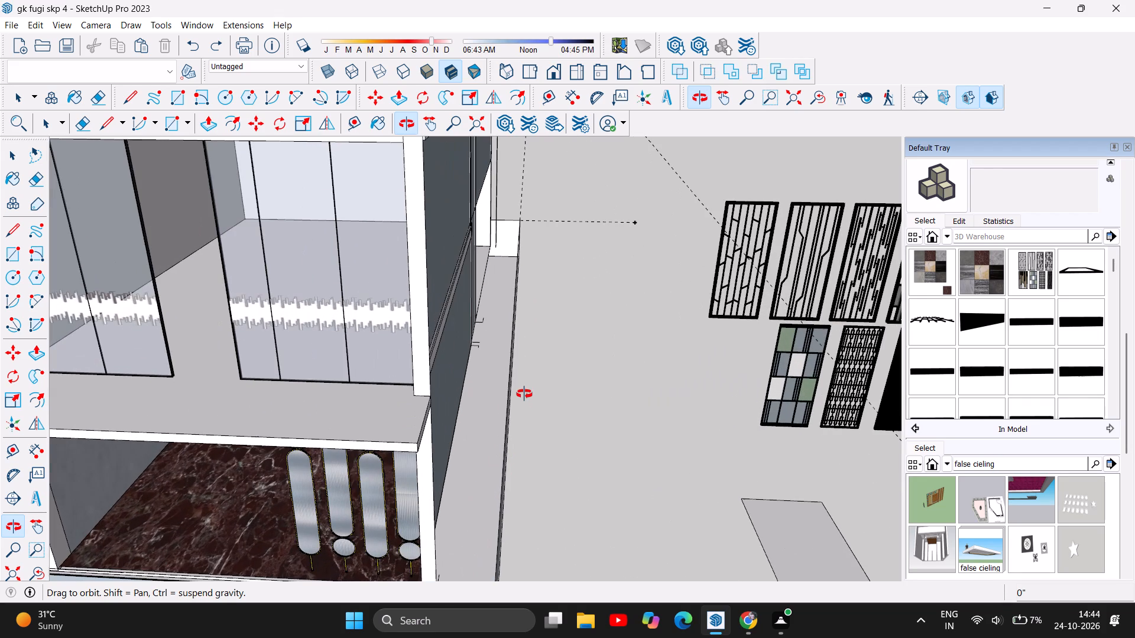
scroll(504, 290, down, 2)
drag(531, 445, 450, 482)
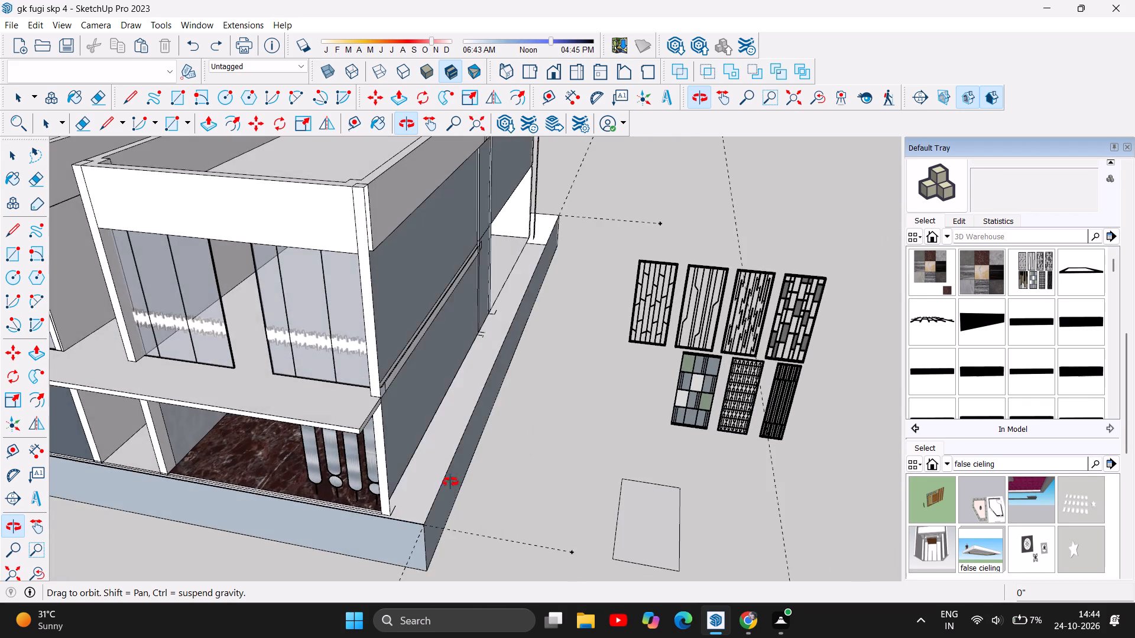
drag(450, 482, 280, 503)
drag(414, 399, 411, 408)
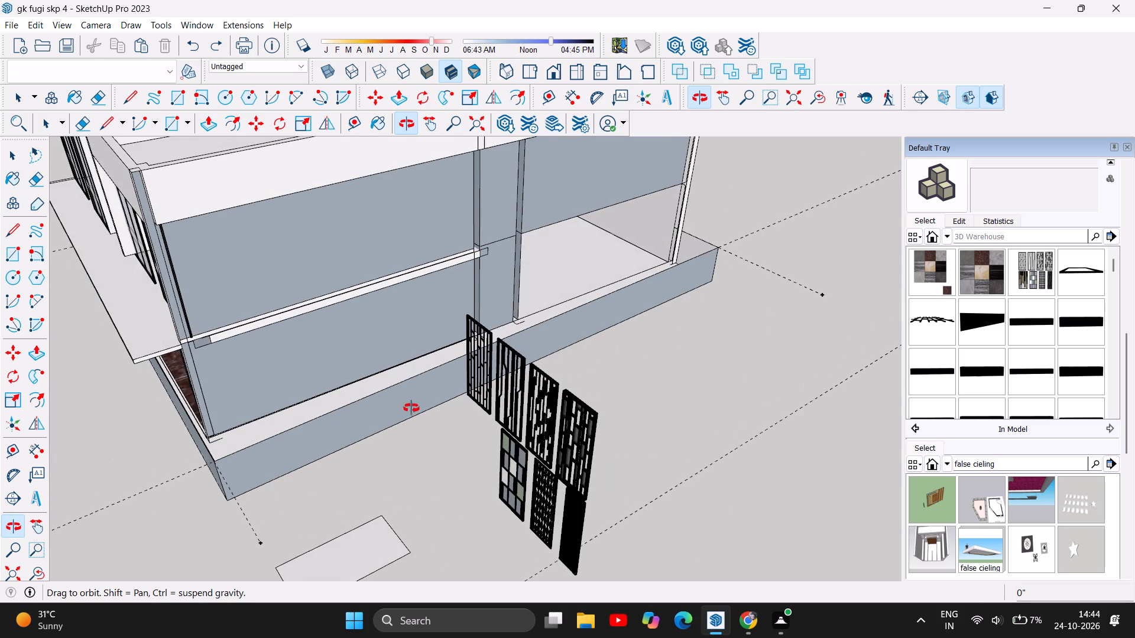
drag(411, 408, 400, 443)
scroll(372, 403, up, 1)
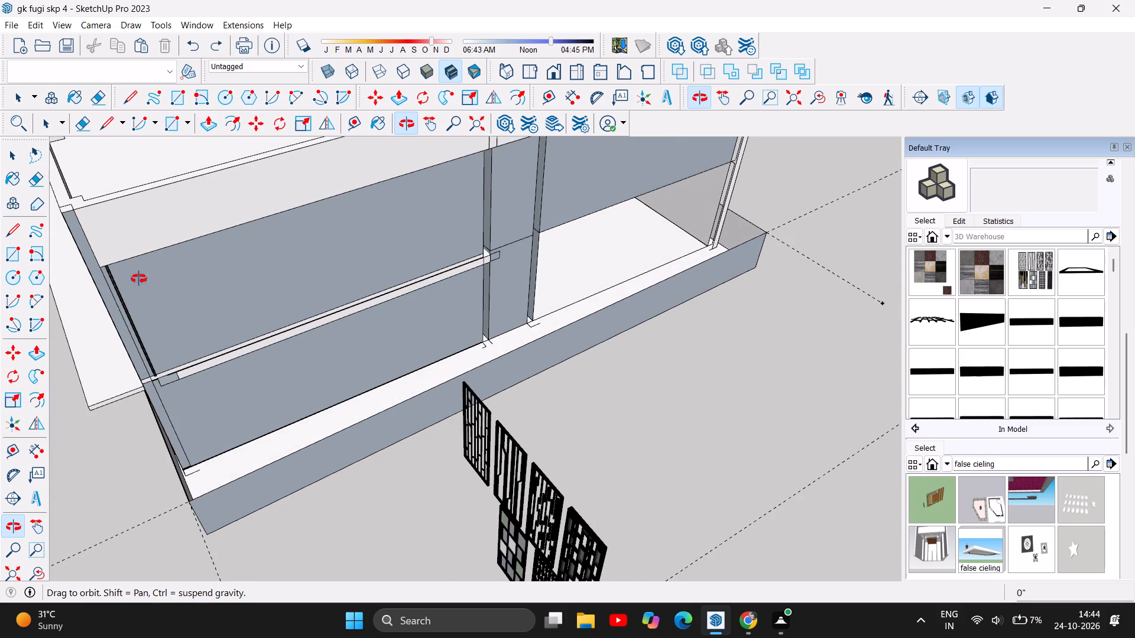
Draw a rectangle about 9 1/16" by 2 1/16" on the base's top at the front corner column of the marble-floored room.
click(173, 96)
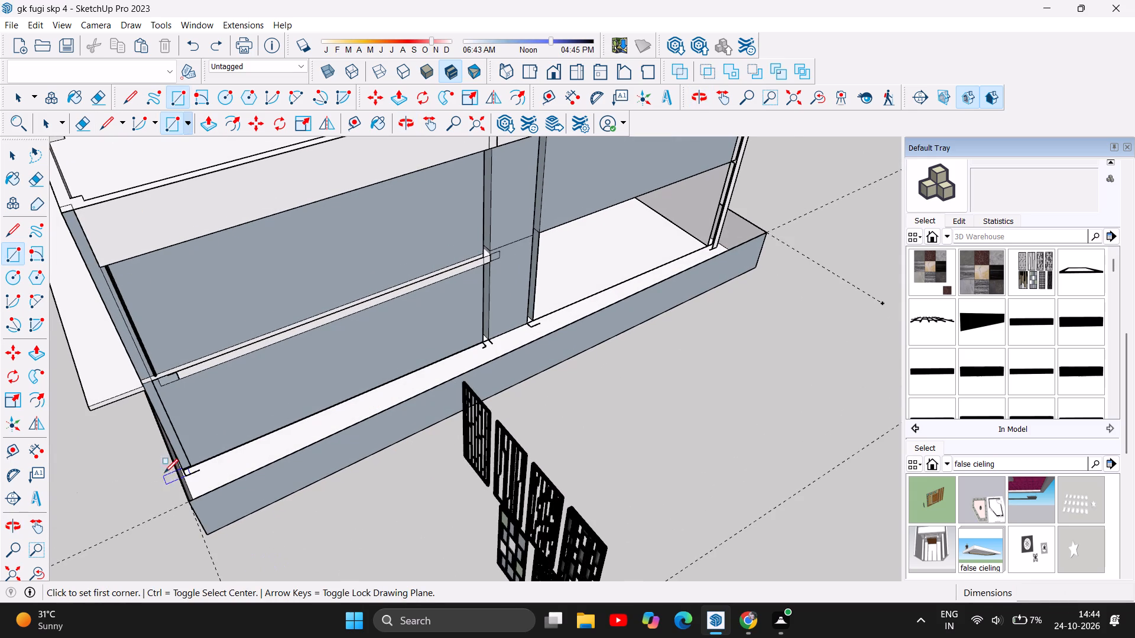
scroll(174, 465, up, 9)
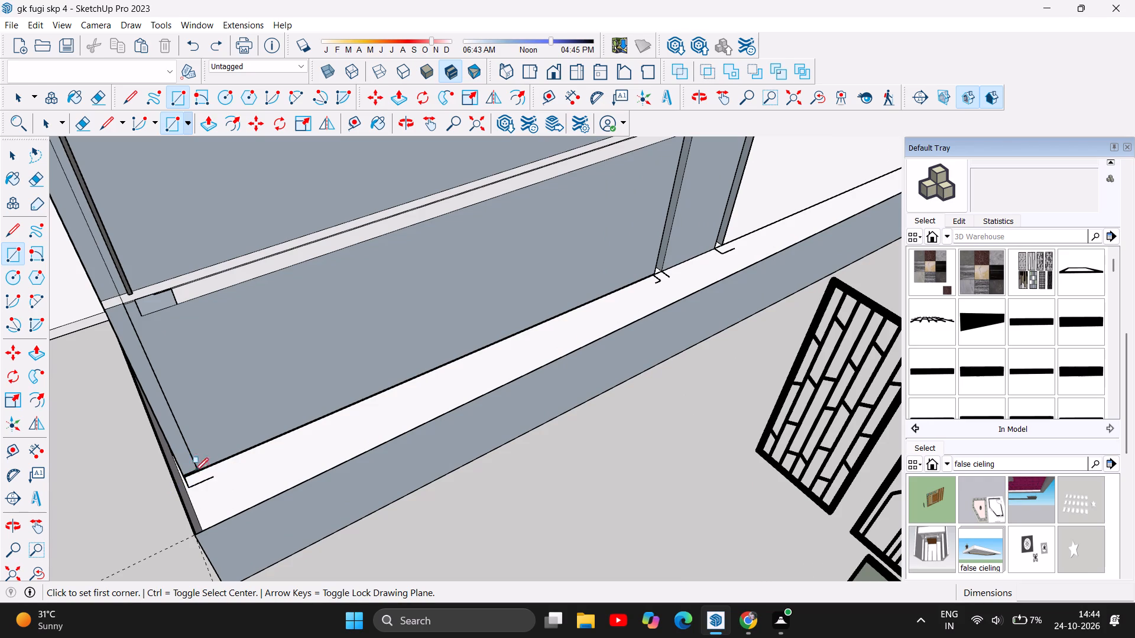
click(183, 476)
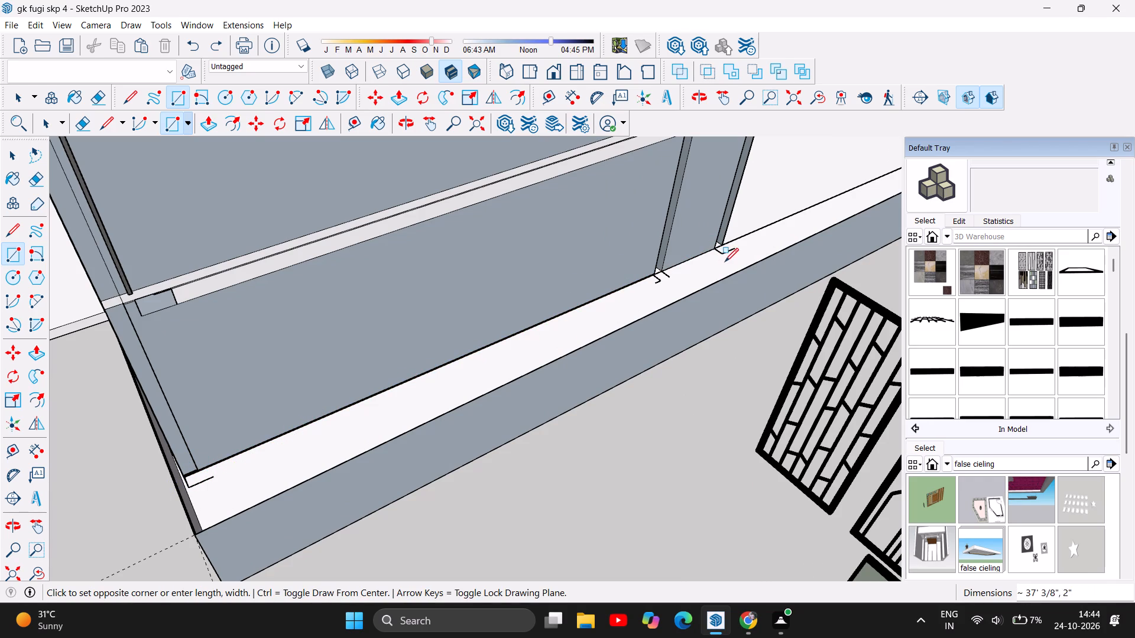
click(189, 490)
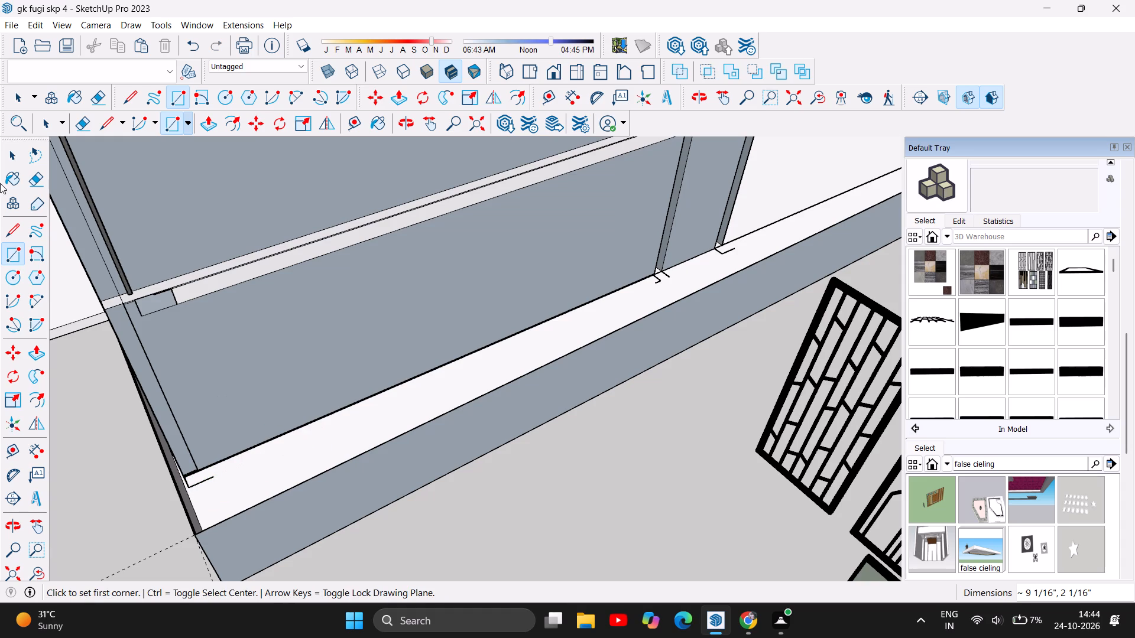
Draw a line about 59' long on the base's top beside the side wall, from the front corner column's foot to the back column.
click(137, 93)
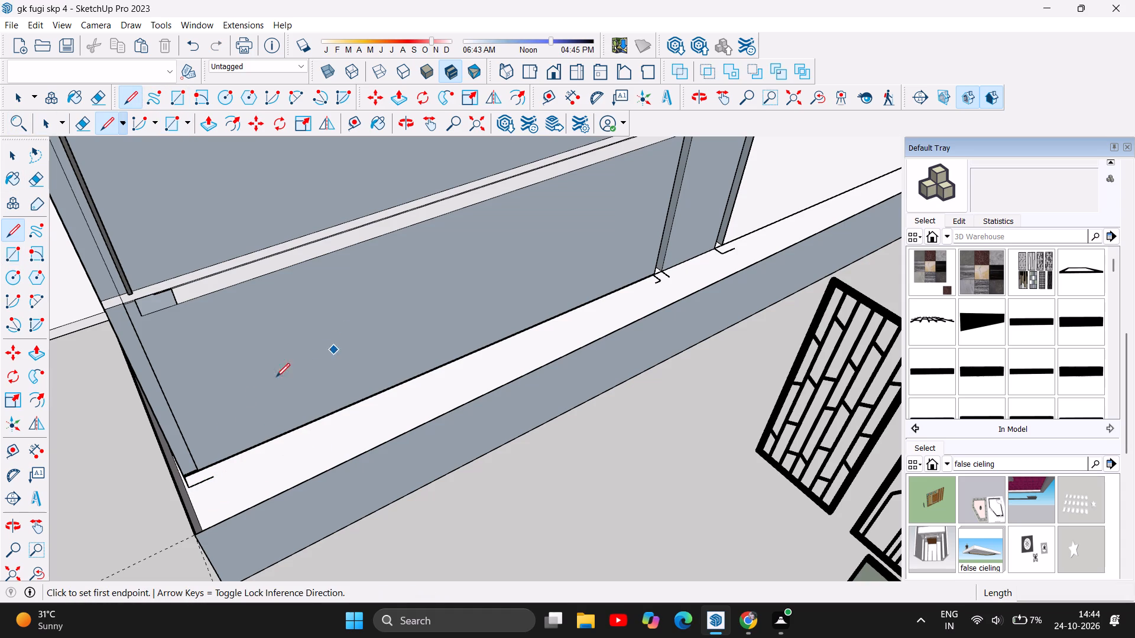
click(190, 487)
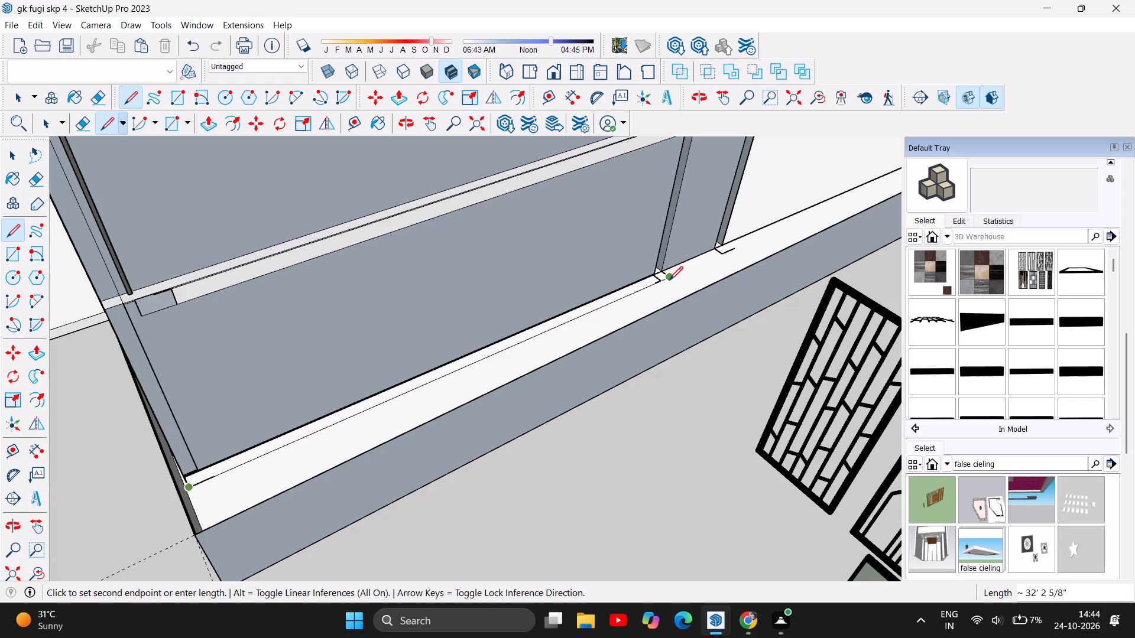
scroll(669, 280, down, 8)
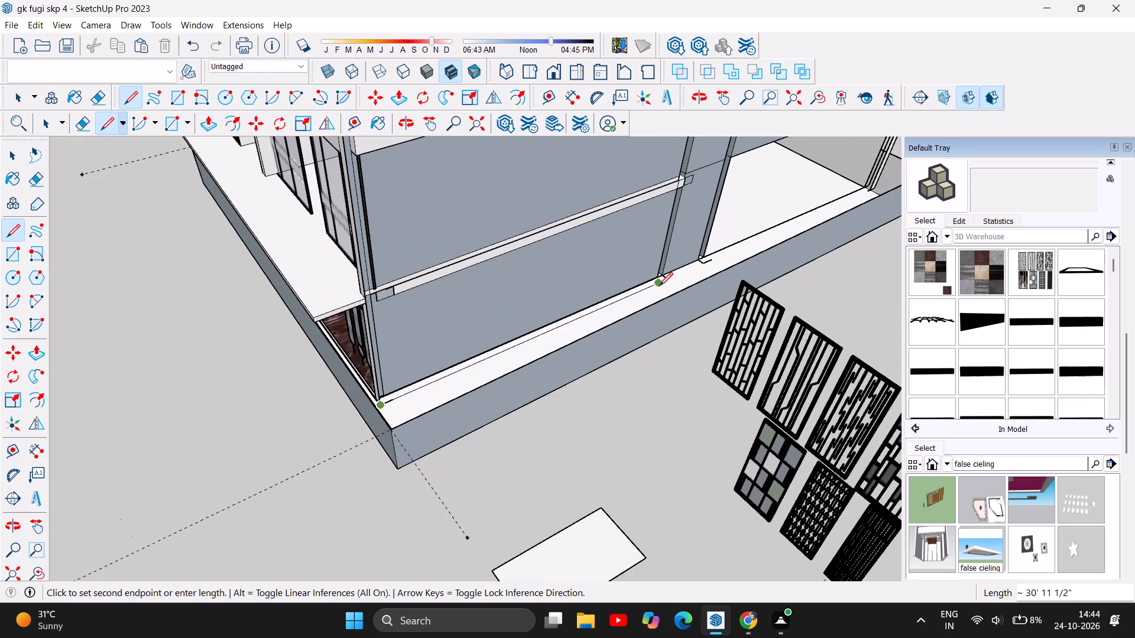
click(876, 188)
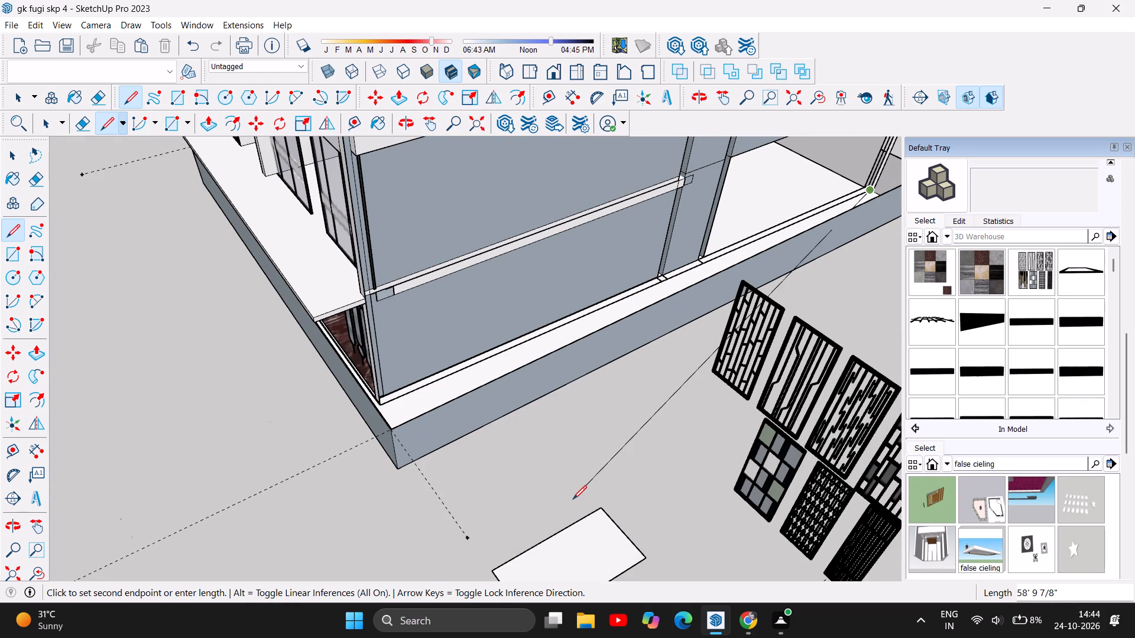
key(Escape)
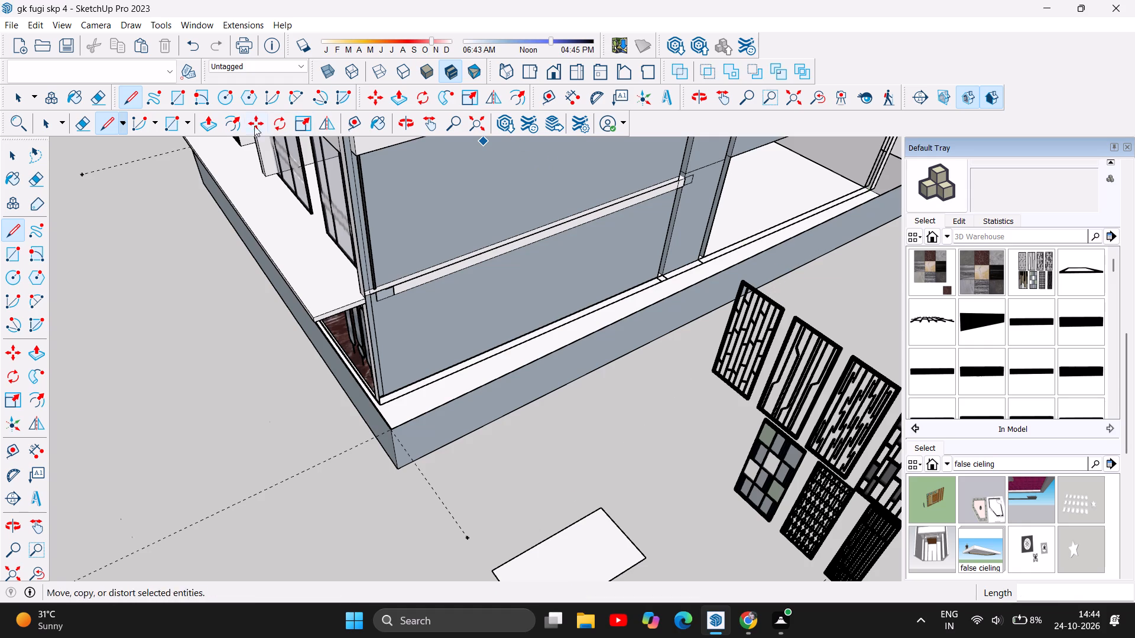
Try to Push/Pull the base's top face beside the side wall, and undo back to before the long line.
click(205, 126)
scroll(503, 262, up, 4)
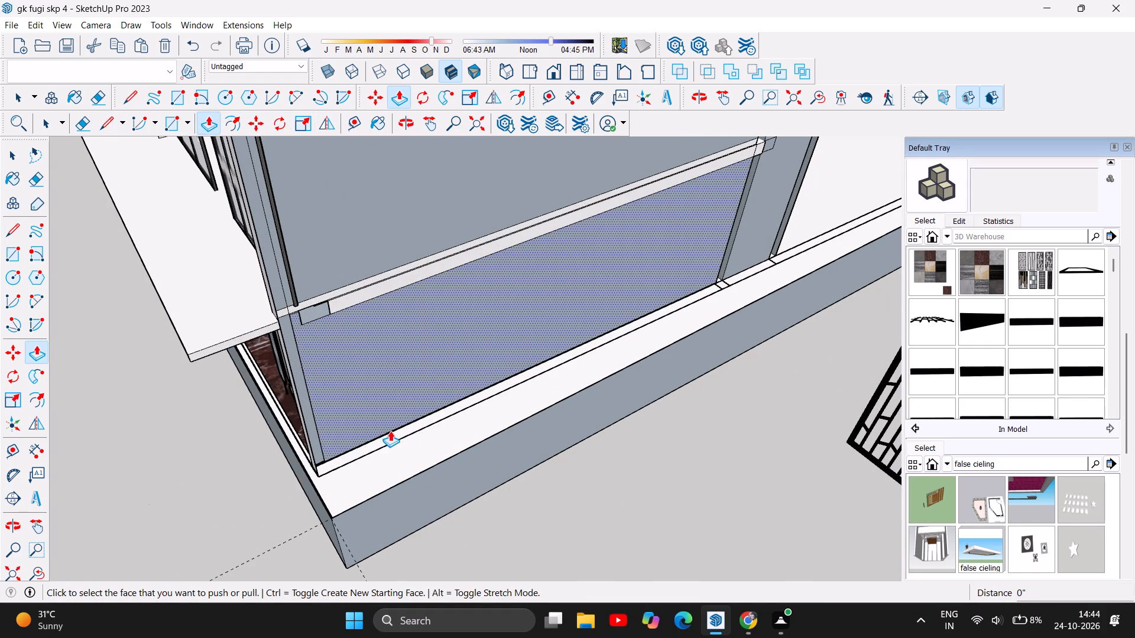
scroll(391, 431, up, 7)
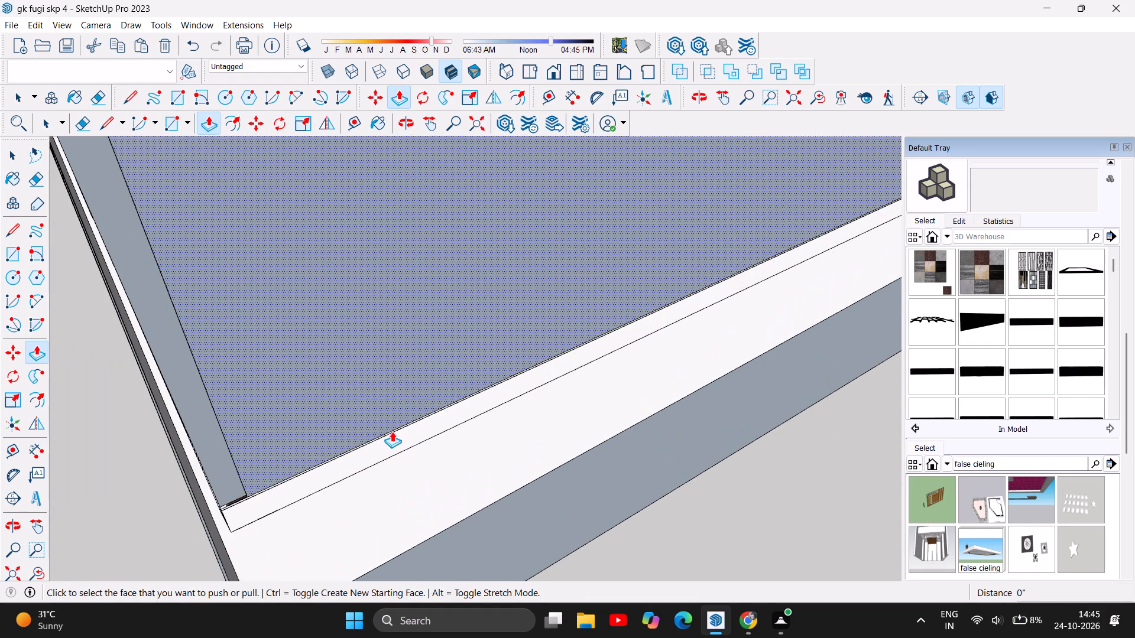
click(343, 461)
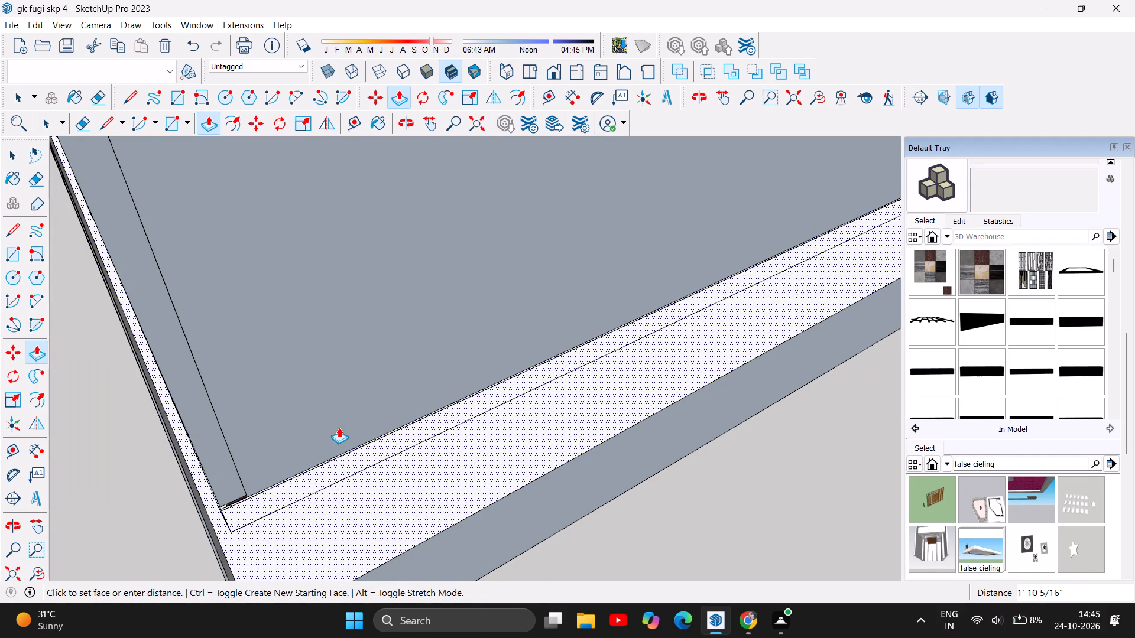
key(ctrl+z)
Examine the corner marks at the columns' feet and the base's top strip along the side wall.
scroll(270, 502, up, 2)
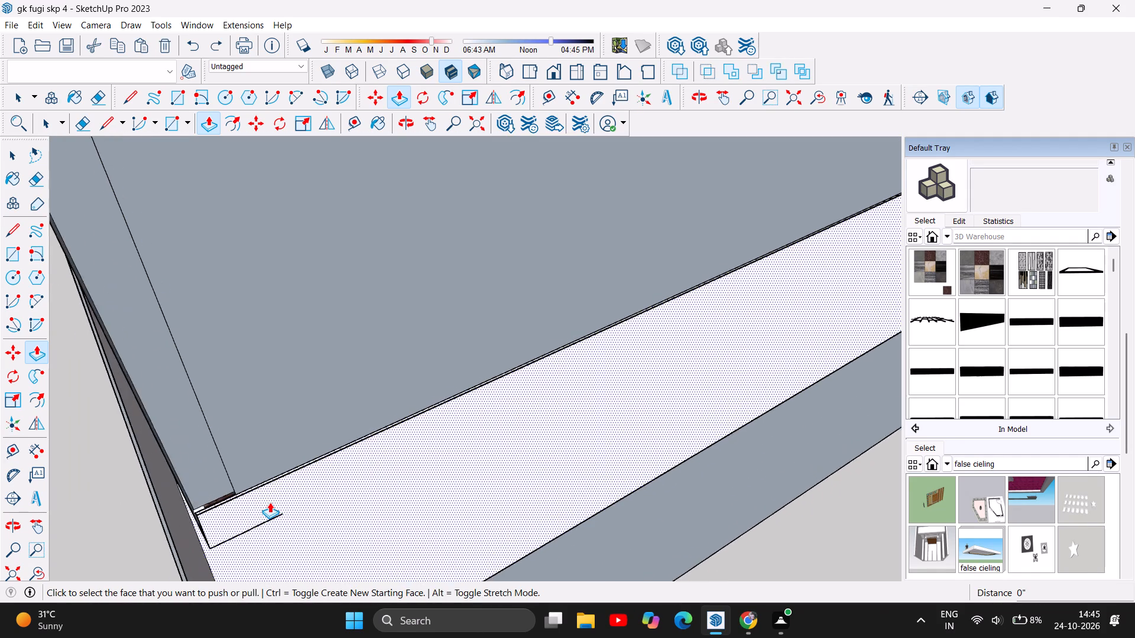
scroll(270, 502, up, 4)
scroll(278, 392, down, 3)
scroll(283, 497, up, 5)
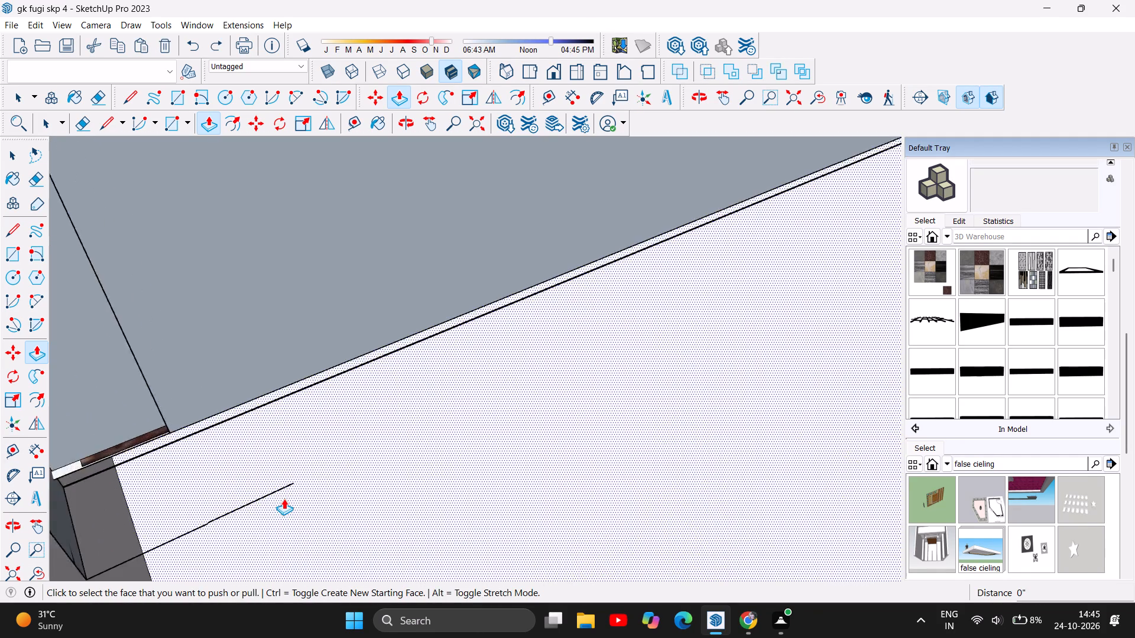
scroll(300, 487, down, 8)
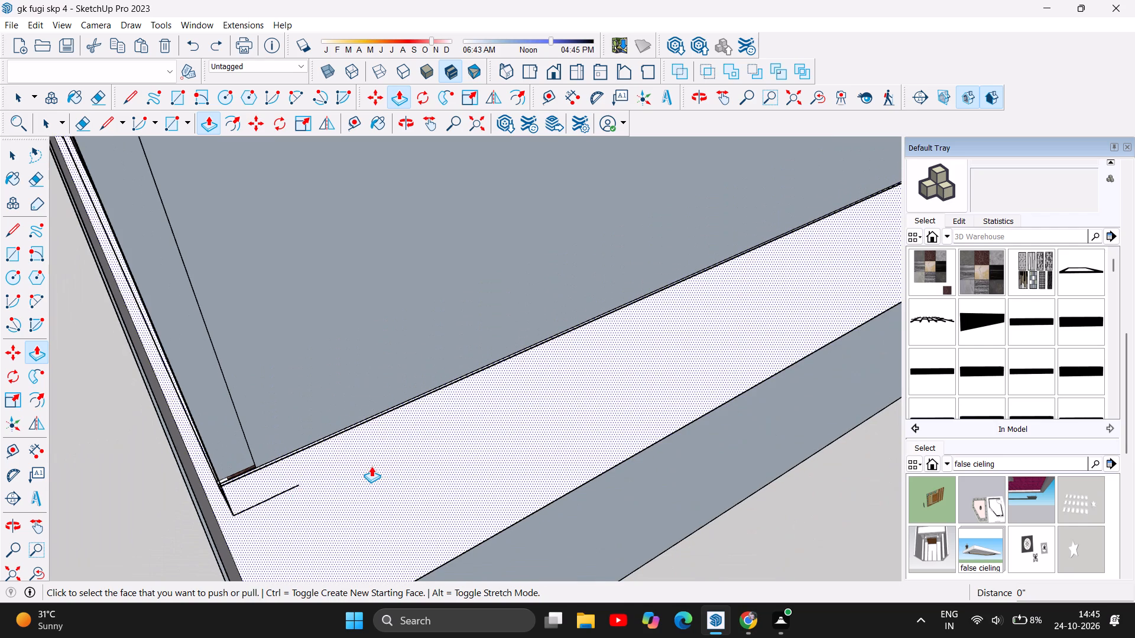
scroll(371, 466, down, 9)
scroll(411, 511, down, 5)
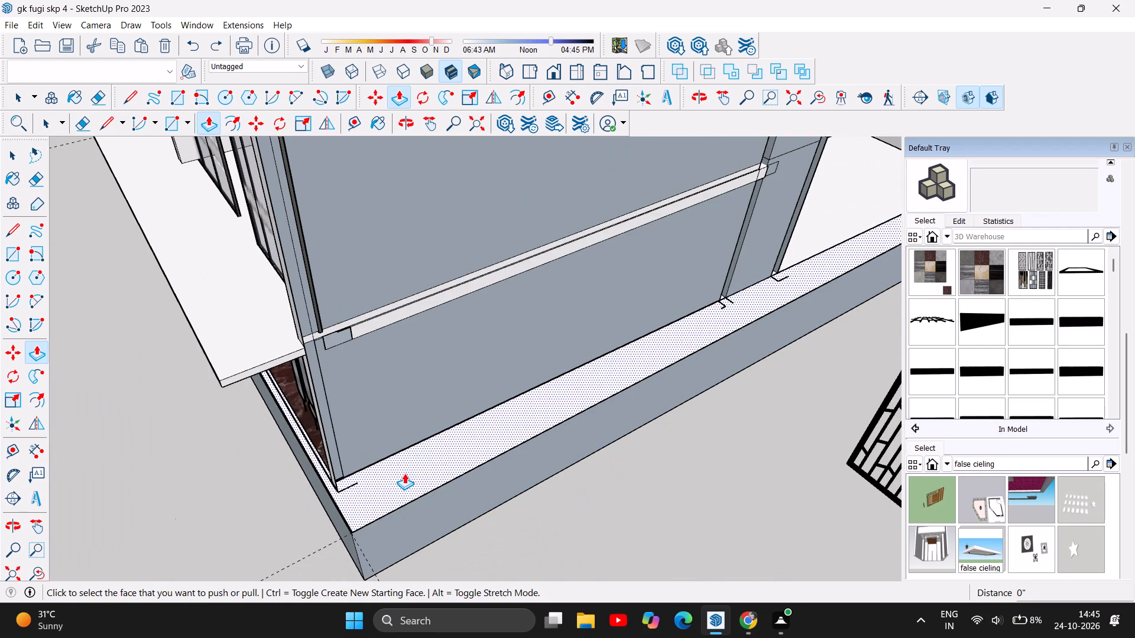
scroll(497, 277, up, 5)
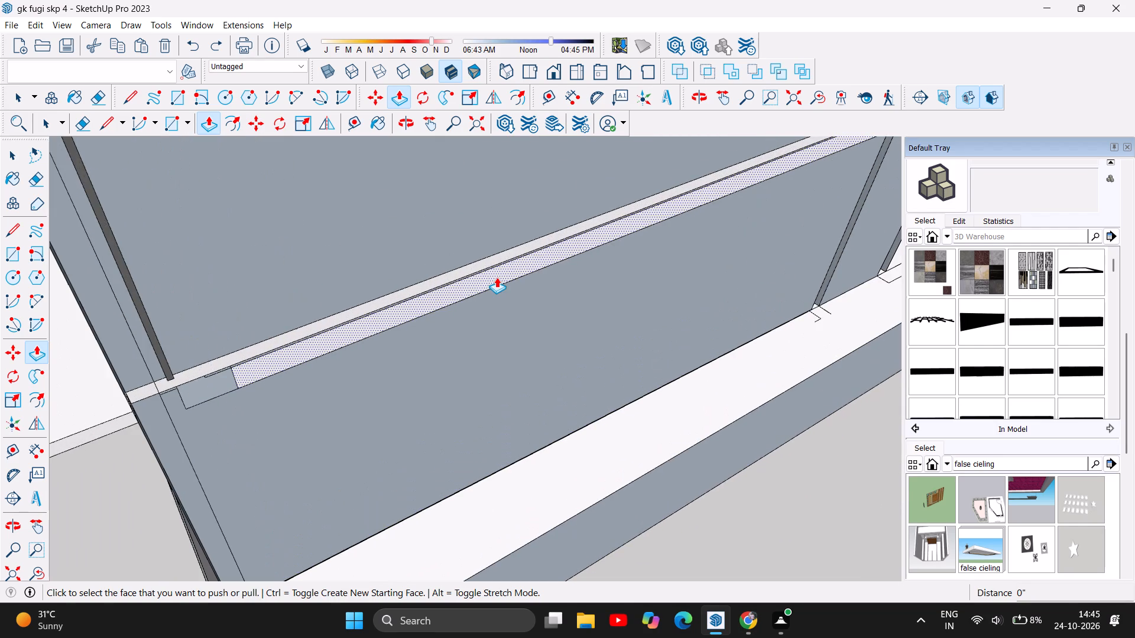
scroll(346, 425, down, 6)
scroll(398, 422, down, 8)
scroll(609, 350, down, 8)
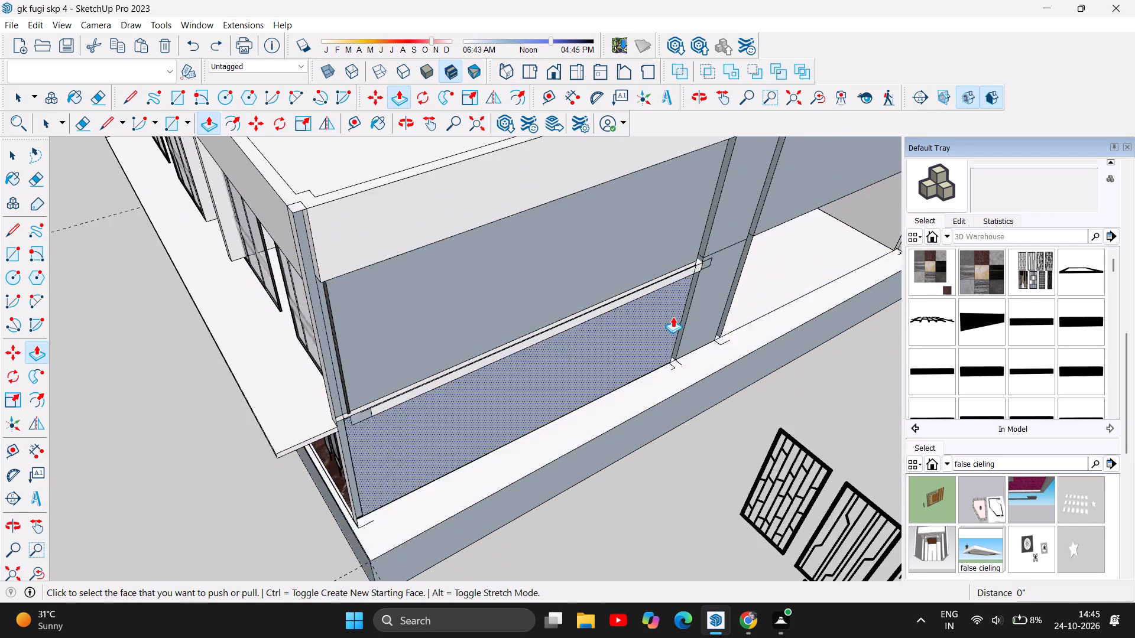
scroll(673, 317, down, 7)
scroll(787, 318, down, 7)
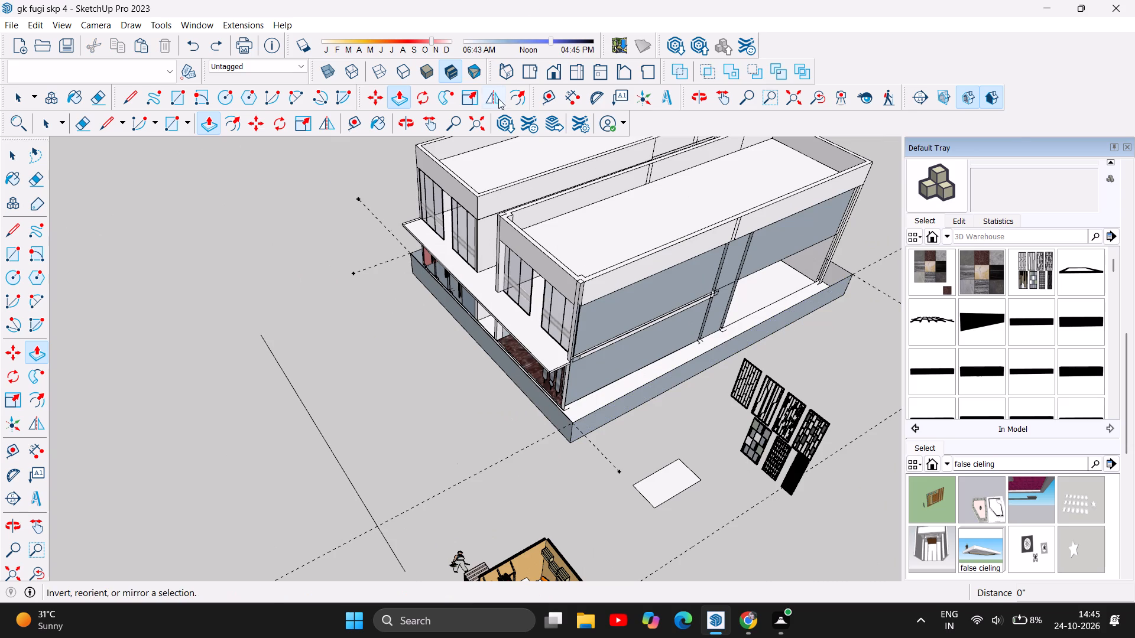
Examine the base around the building from the front, the opposite side and the back.
click(406, 122)
drag(440, 397, 660, 309)
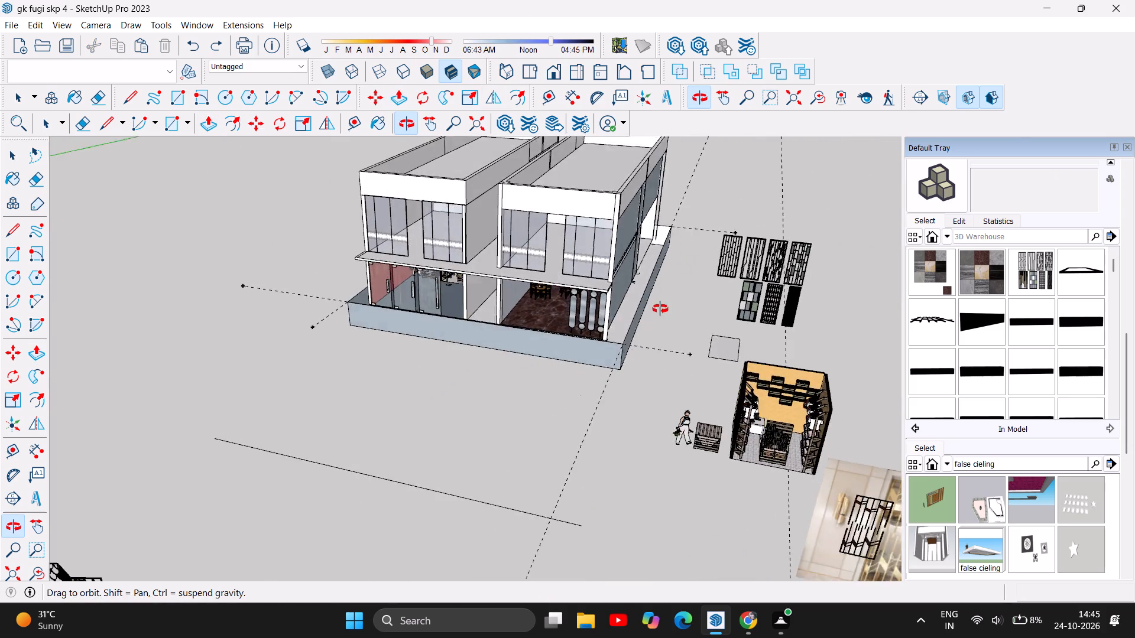
drag(660, 309, 823, 227)
drag(365, 336, 651, 372)
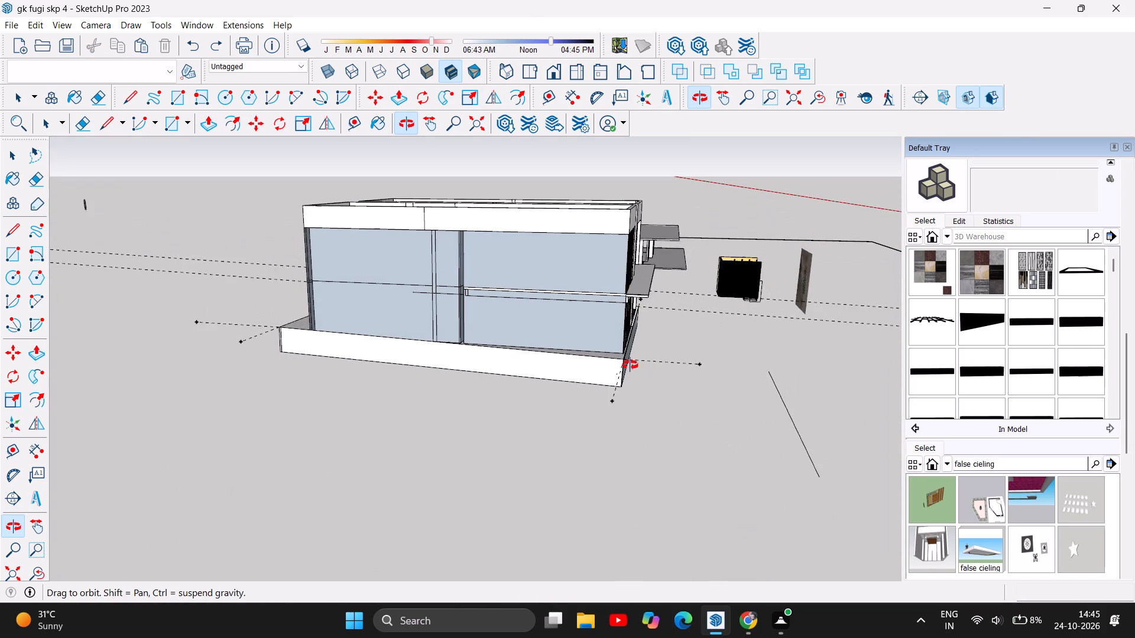
drag(187, 318, 495, 314)
drag(173, 338, 329, 356)
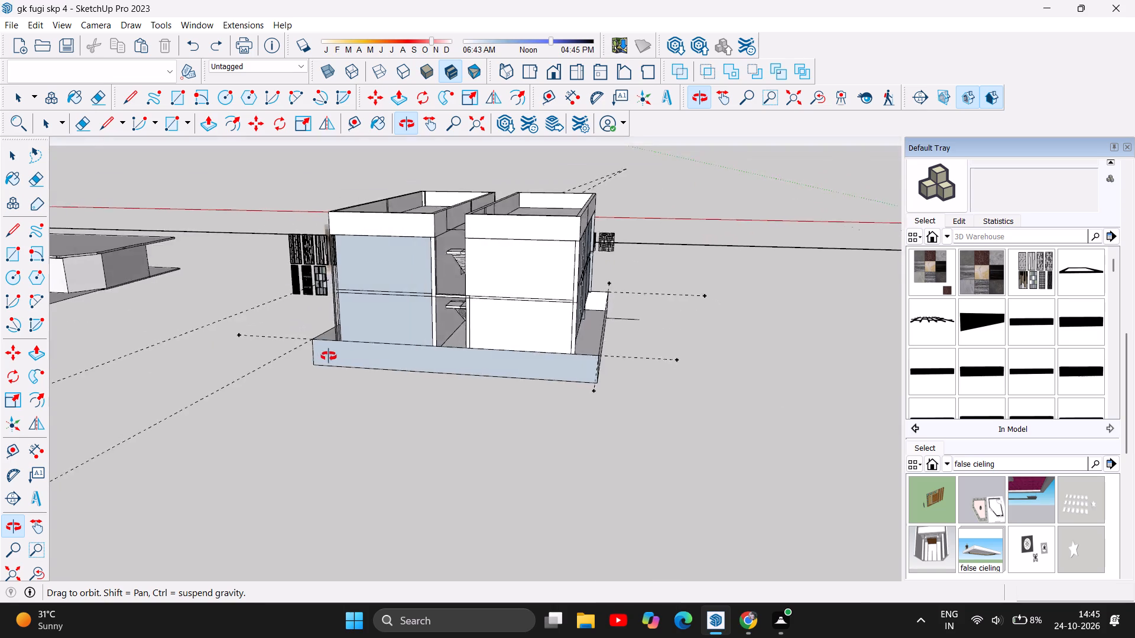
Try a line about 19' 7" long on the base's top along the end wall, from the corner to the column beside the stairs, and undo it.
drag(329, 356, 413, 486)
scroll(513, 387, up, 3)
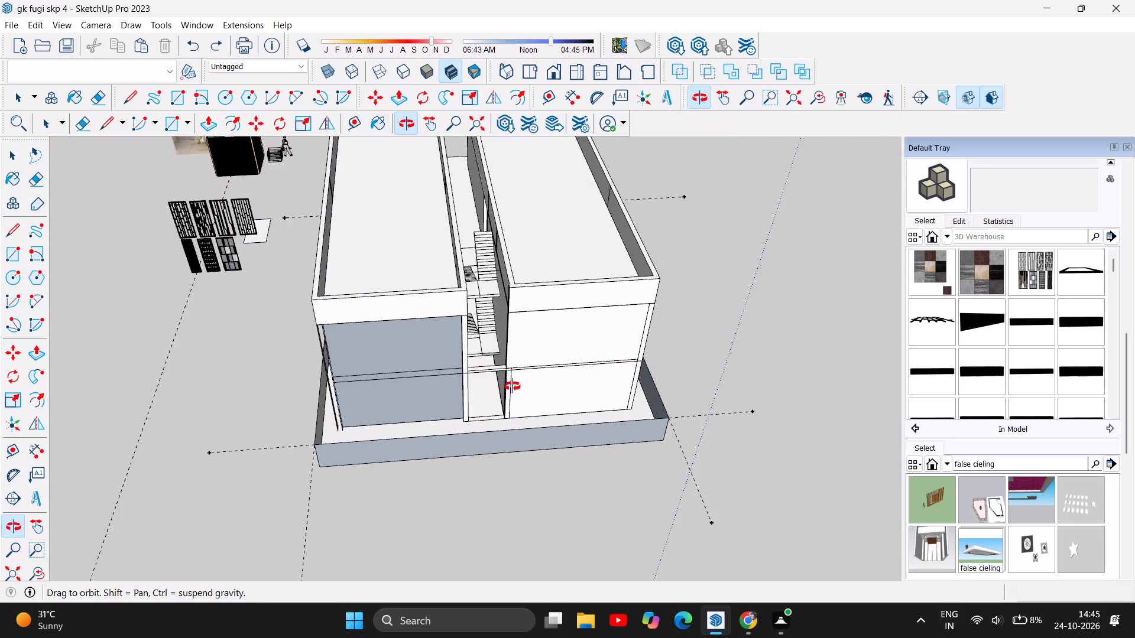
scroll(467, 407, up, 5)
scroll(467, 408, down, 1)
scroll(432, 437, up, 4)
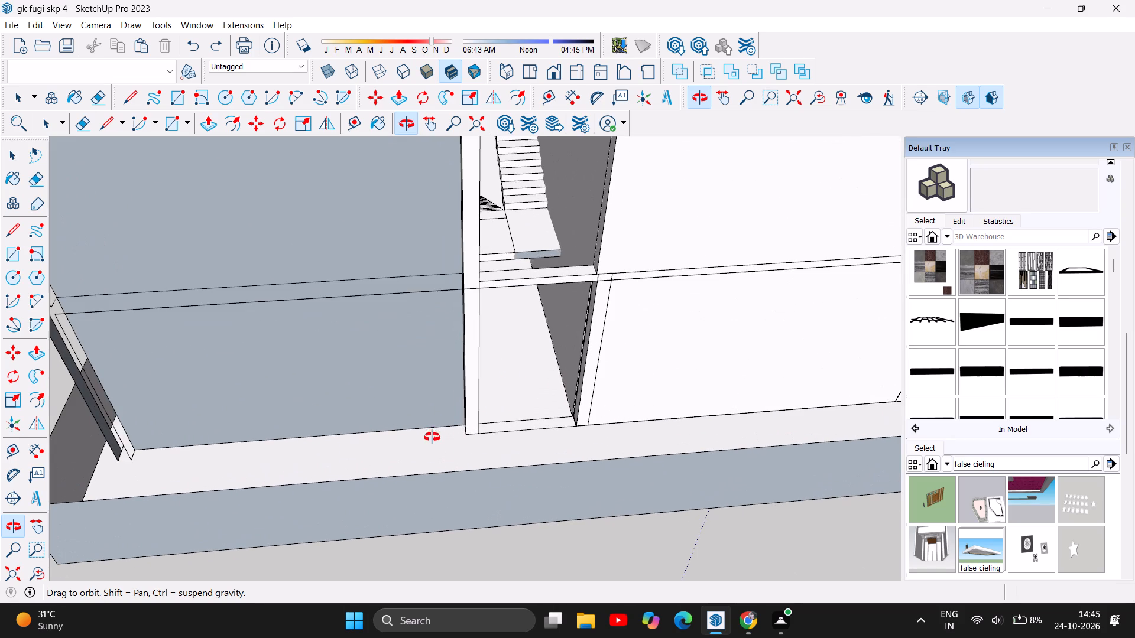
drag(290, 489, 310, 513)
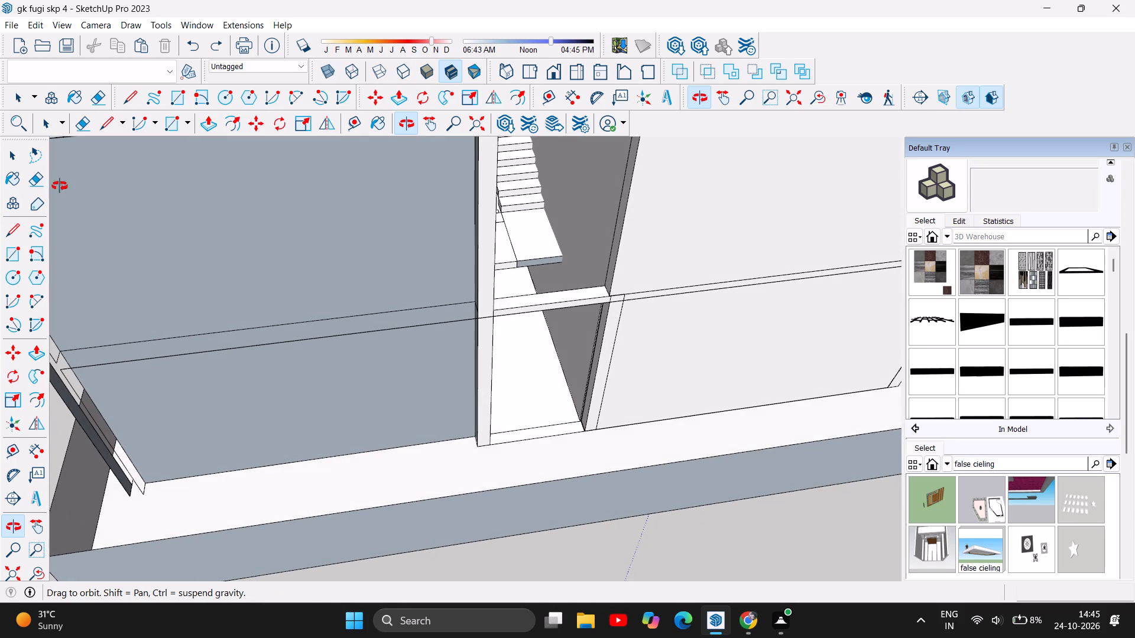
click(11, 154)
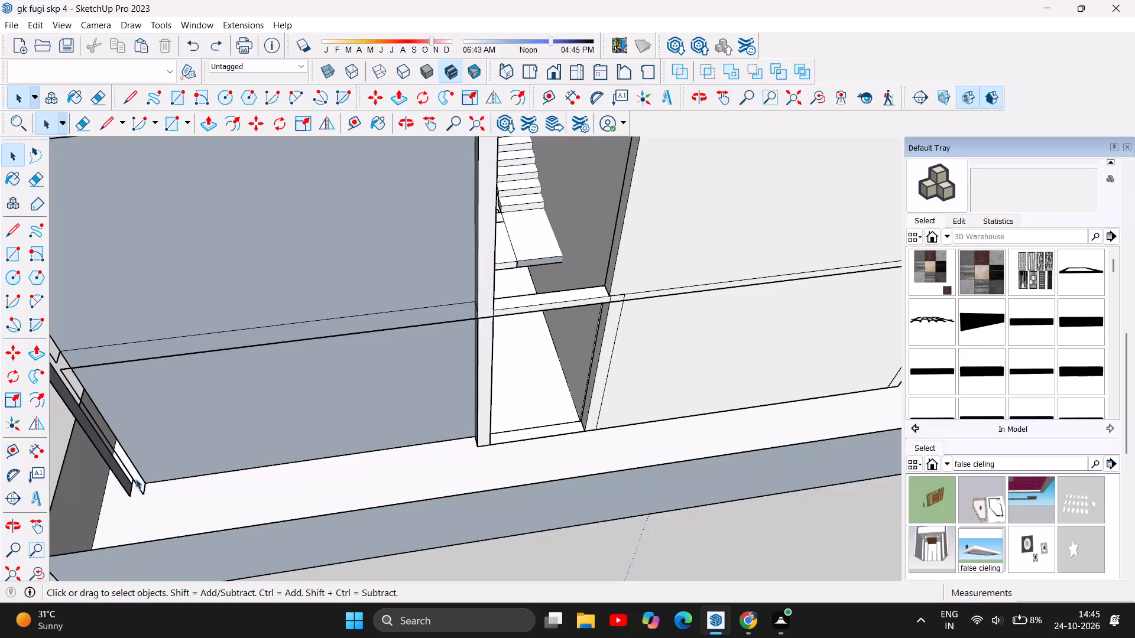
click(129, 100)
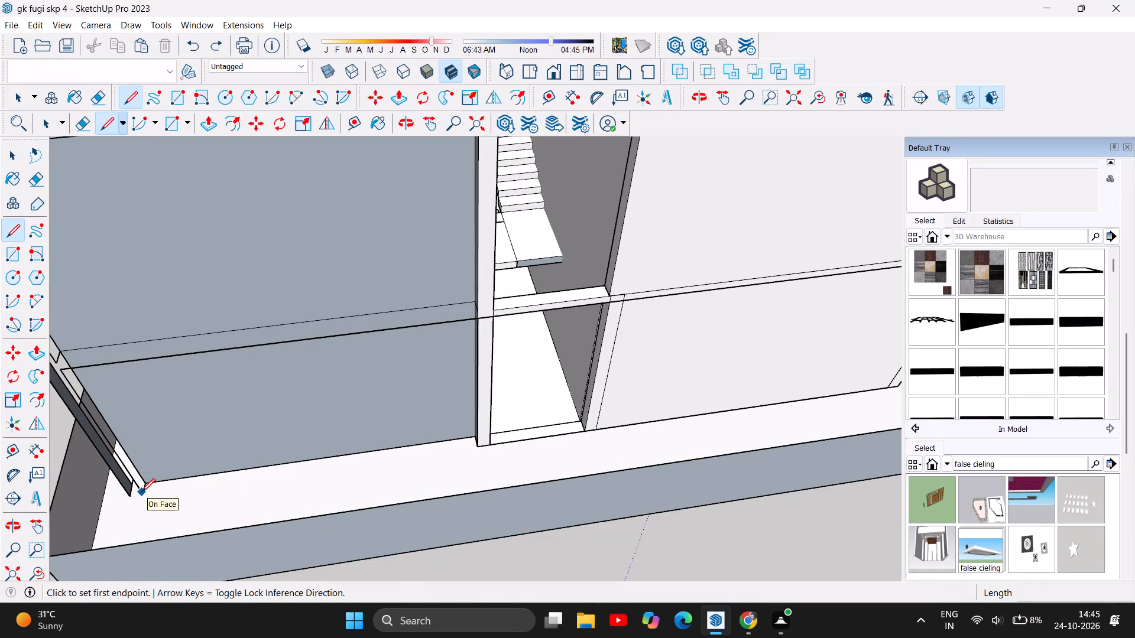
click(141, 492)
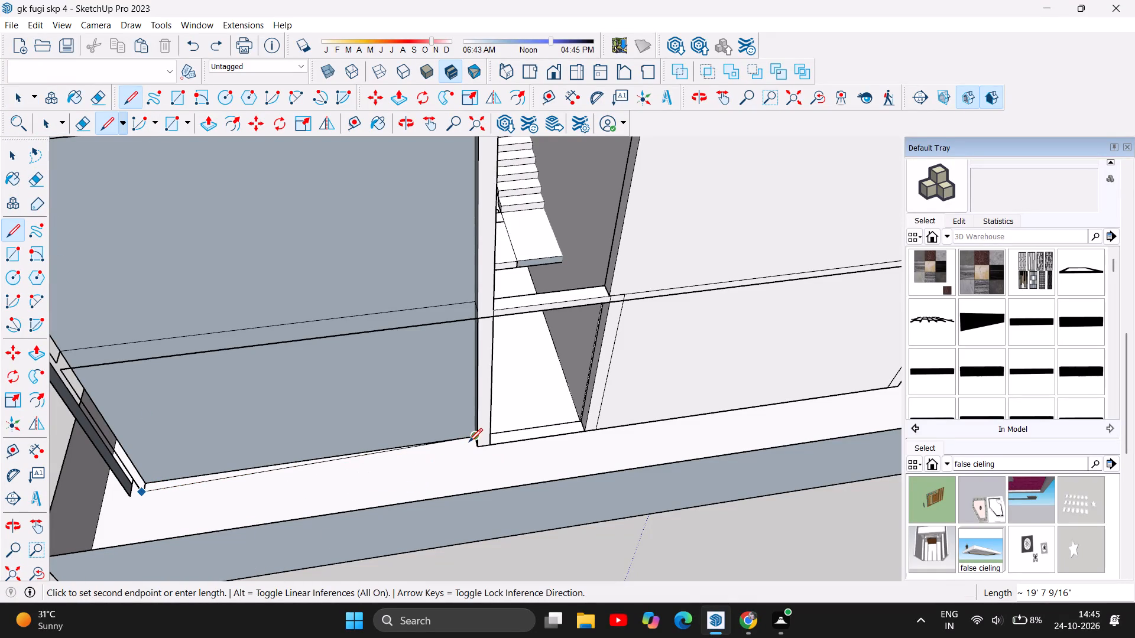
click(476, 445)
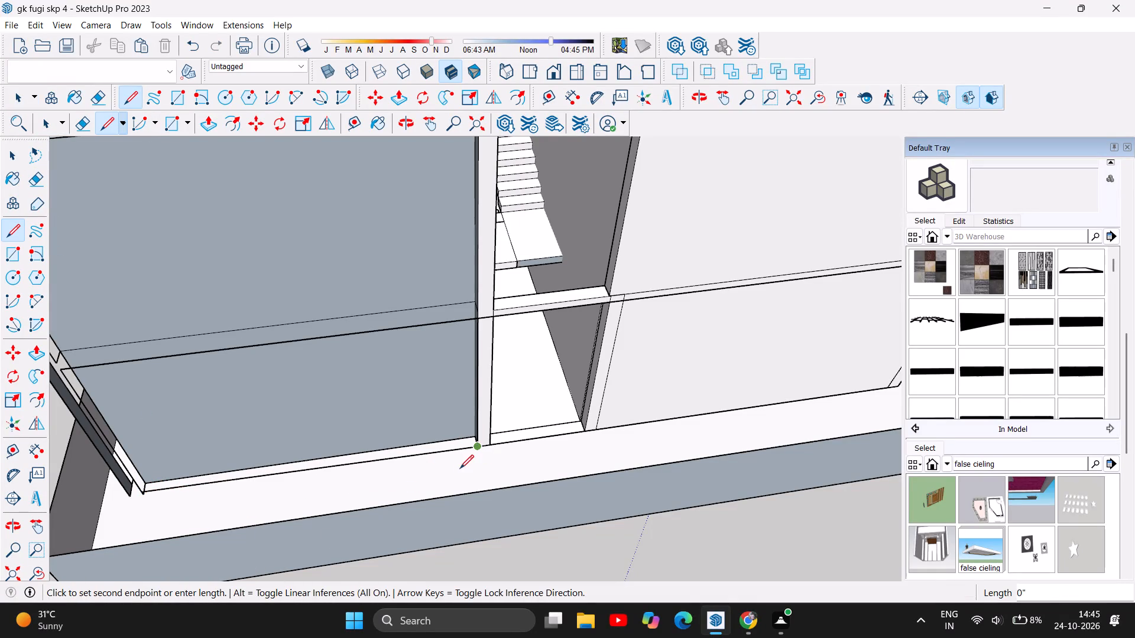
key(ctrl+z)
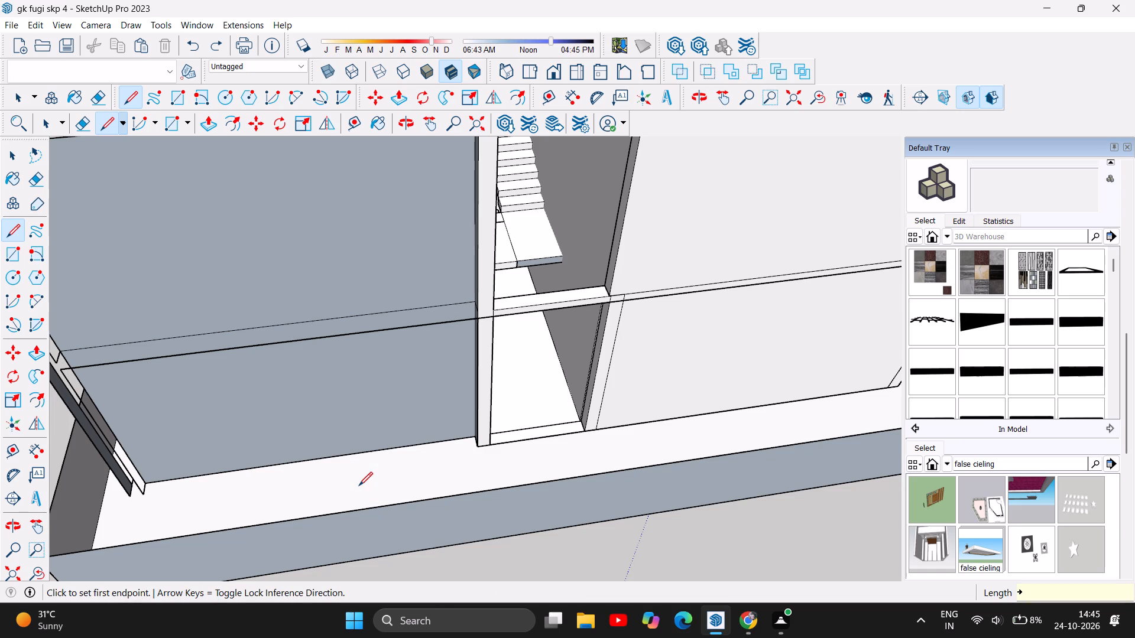
Draw a line about 19' 7" long on the base's top, from the foot of the column beside the stairs to the end wall's outer corner.
scroll(453, 448, up, 5)
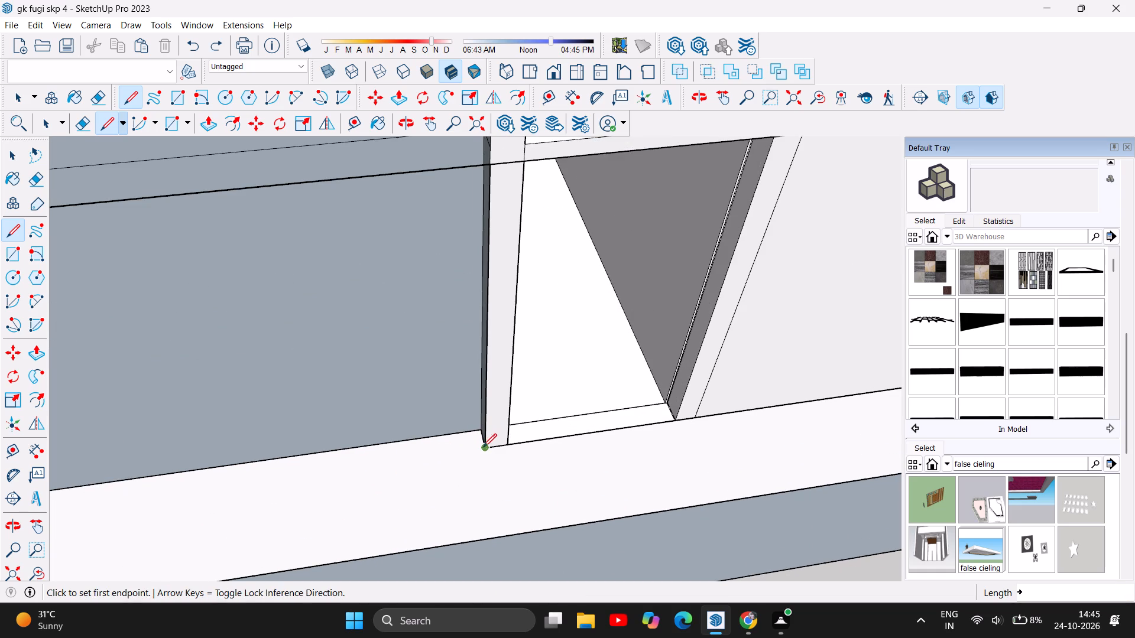
click(483, 450)
scroll(357, 480, down, 9)
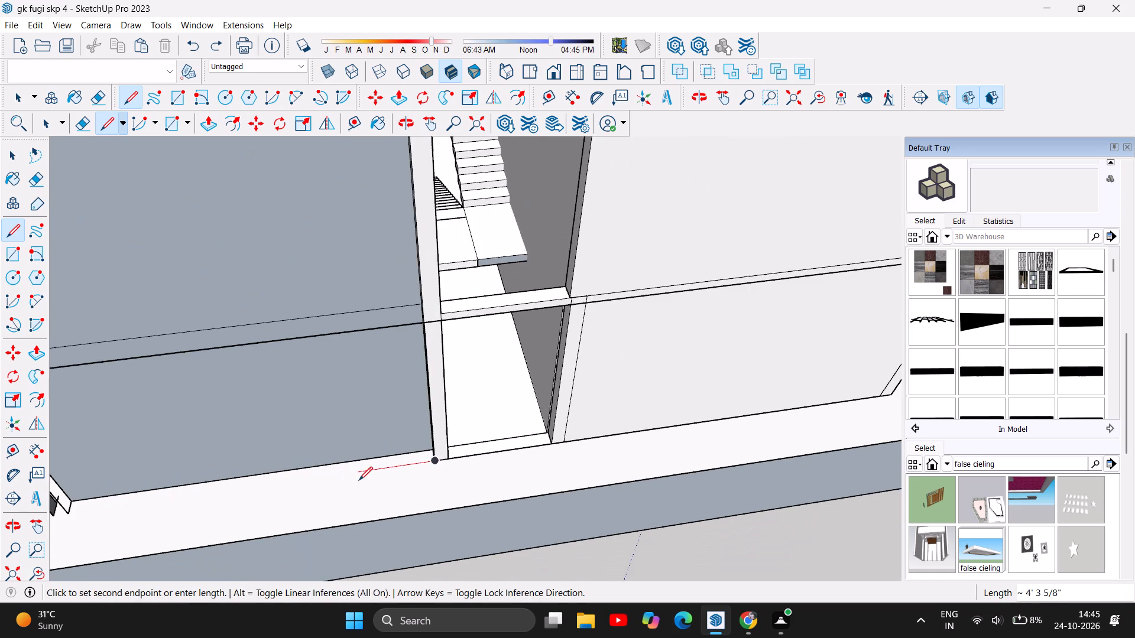
scroll(361, 480, down, 2)
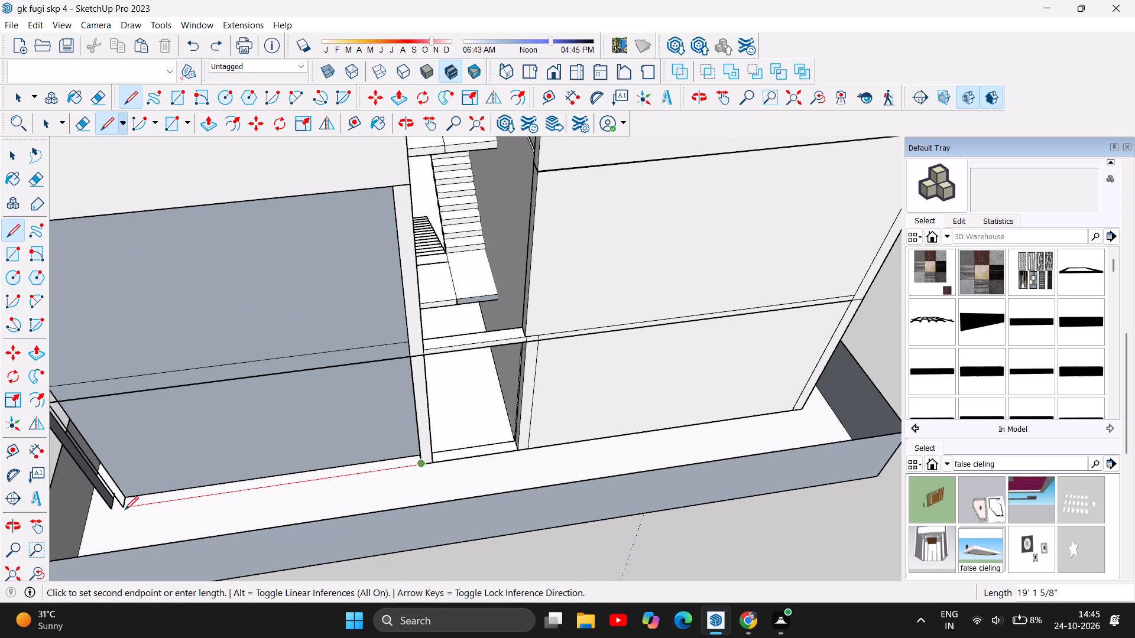
click(122, 509)
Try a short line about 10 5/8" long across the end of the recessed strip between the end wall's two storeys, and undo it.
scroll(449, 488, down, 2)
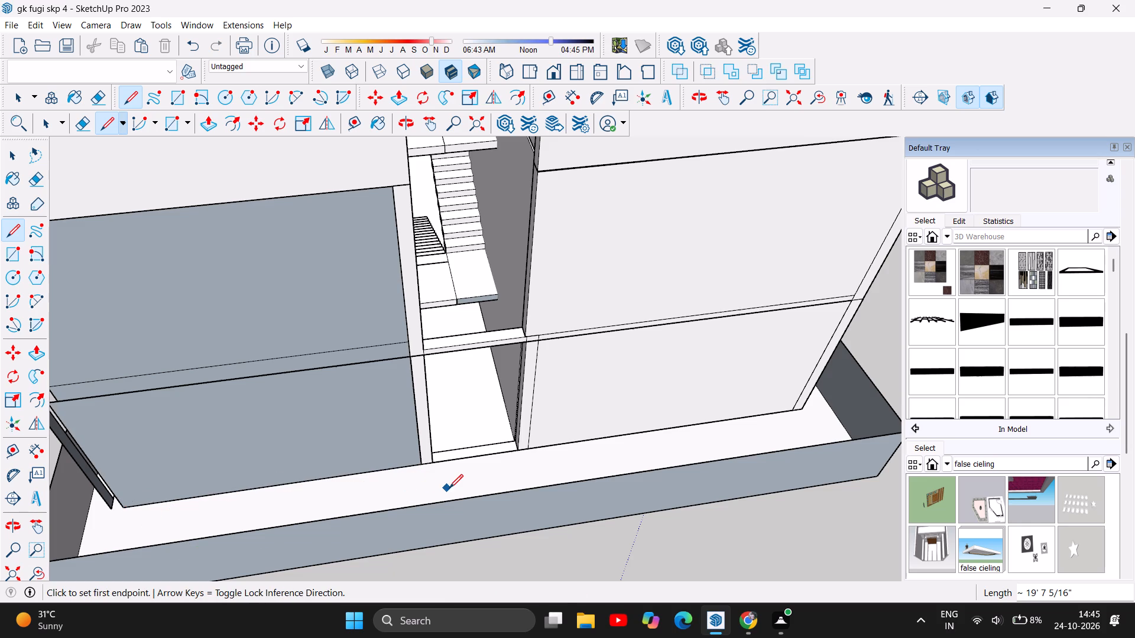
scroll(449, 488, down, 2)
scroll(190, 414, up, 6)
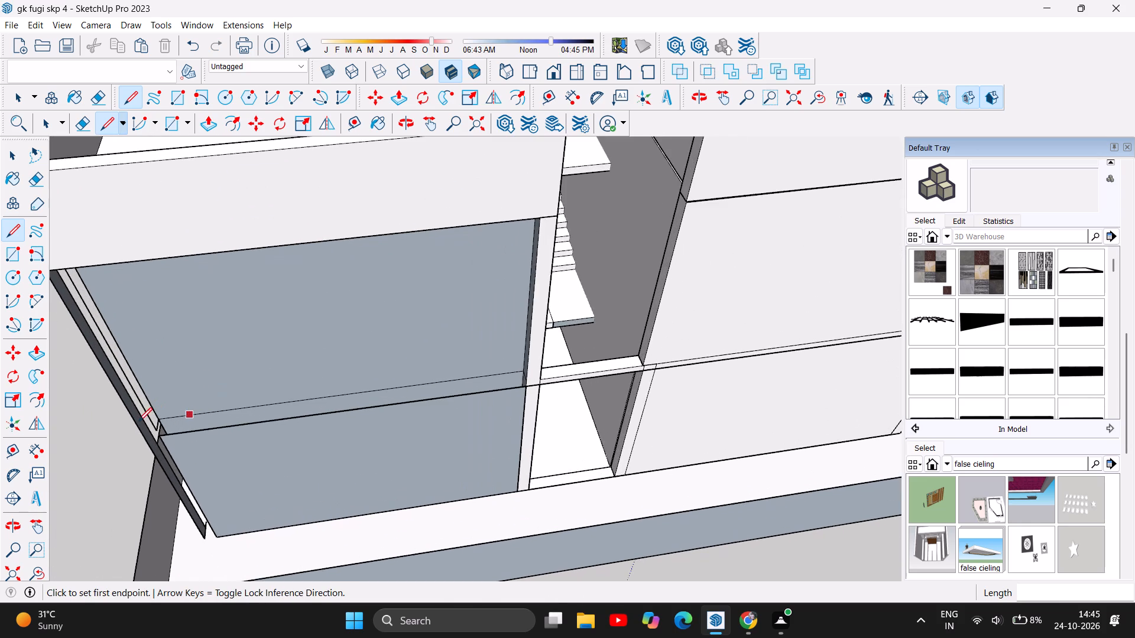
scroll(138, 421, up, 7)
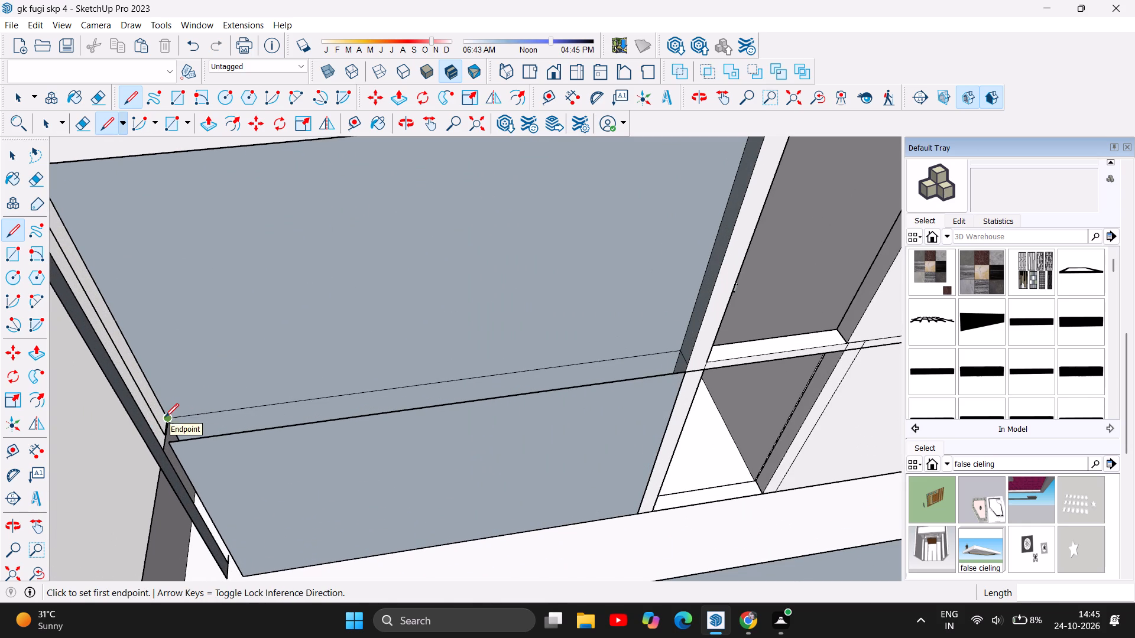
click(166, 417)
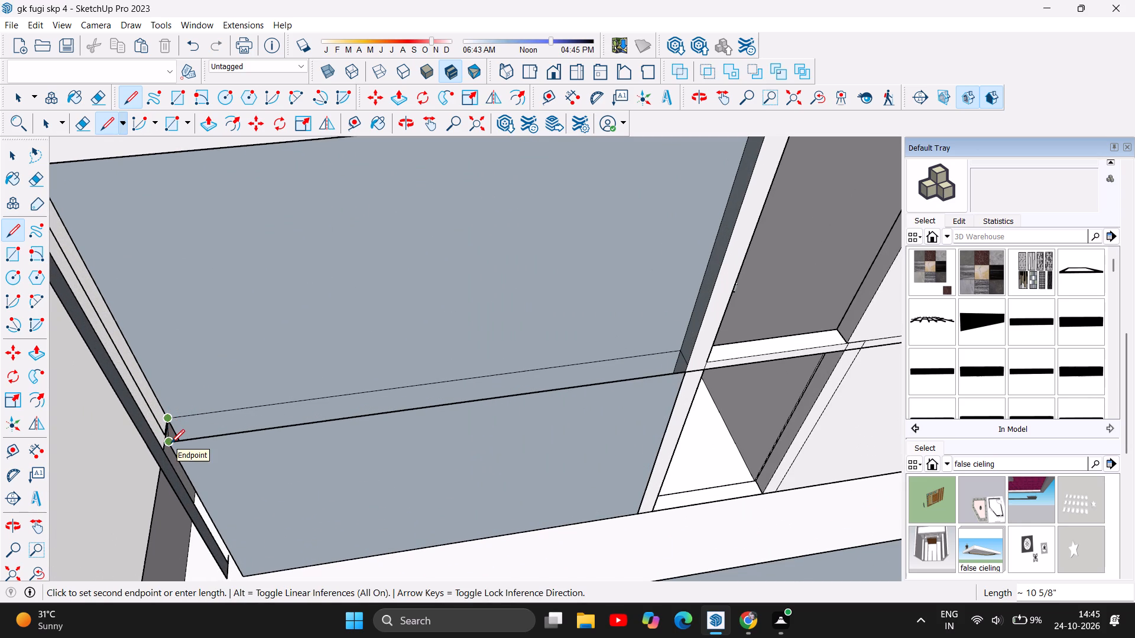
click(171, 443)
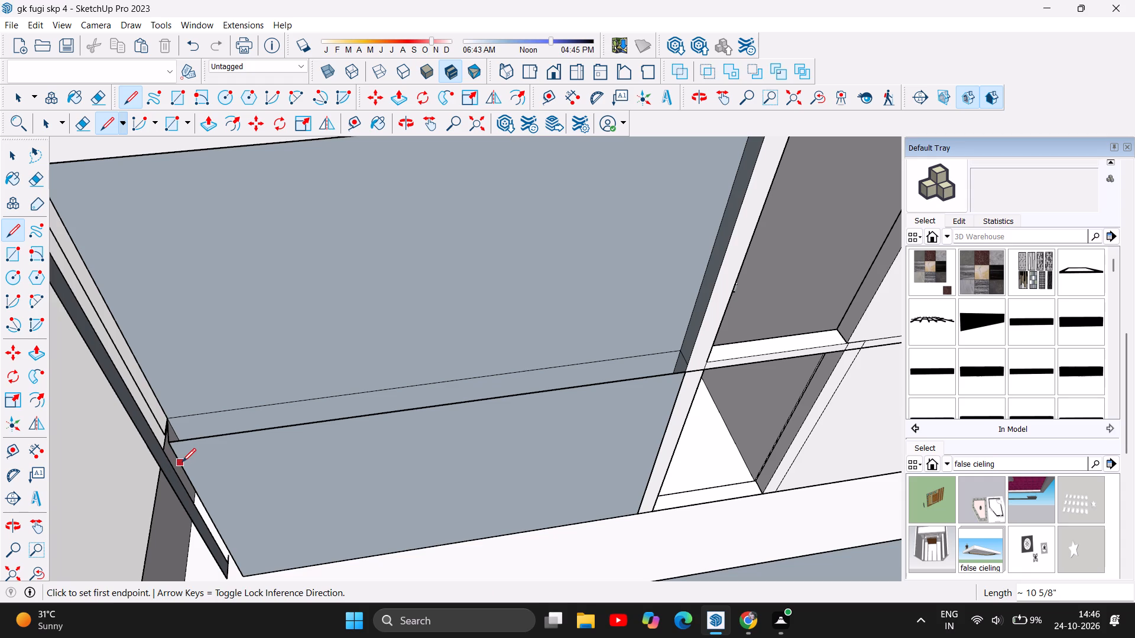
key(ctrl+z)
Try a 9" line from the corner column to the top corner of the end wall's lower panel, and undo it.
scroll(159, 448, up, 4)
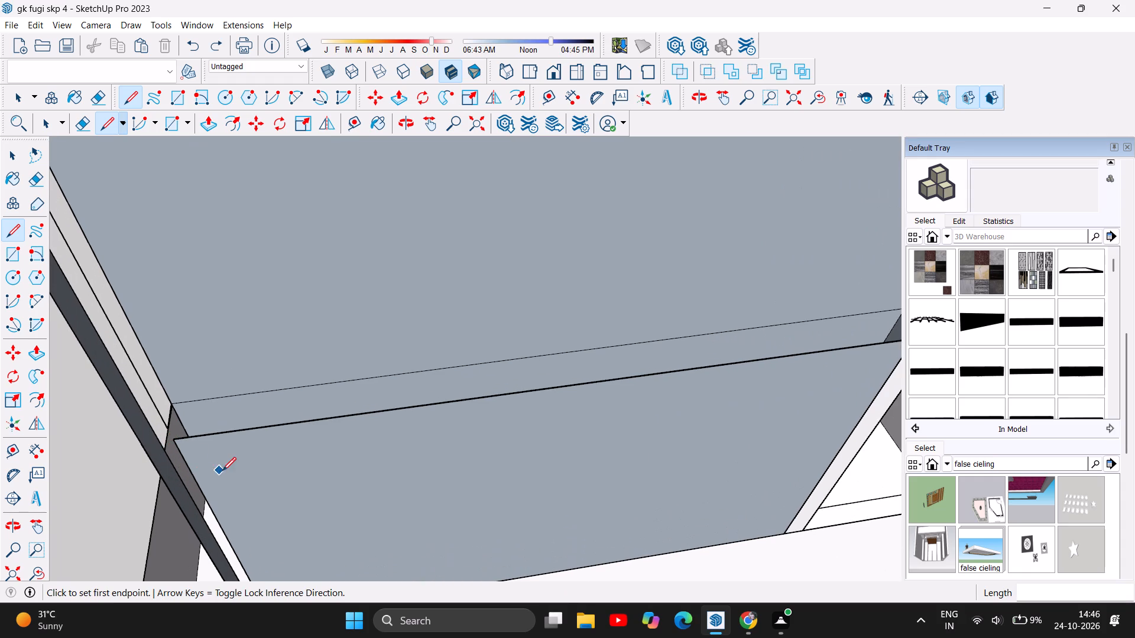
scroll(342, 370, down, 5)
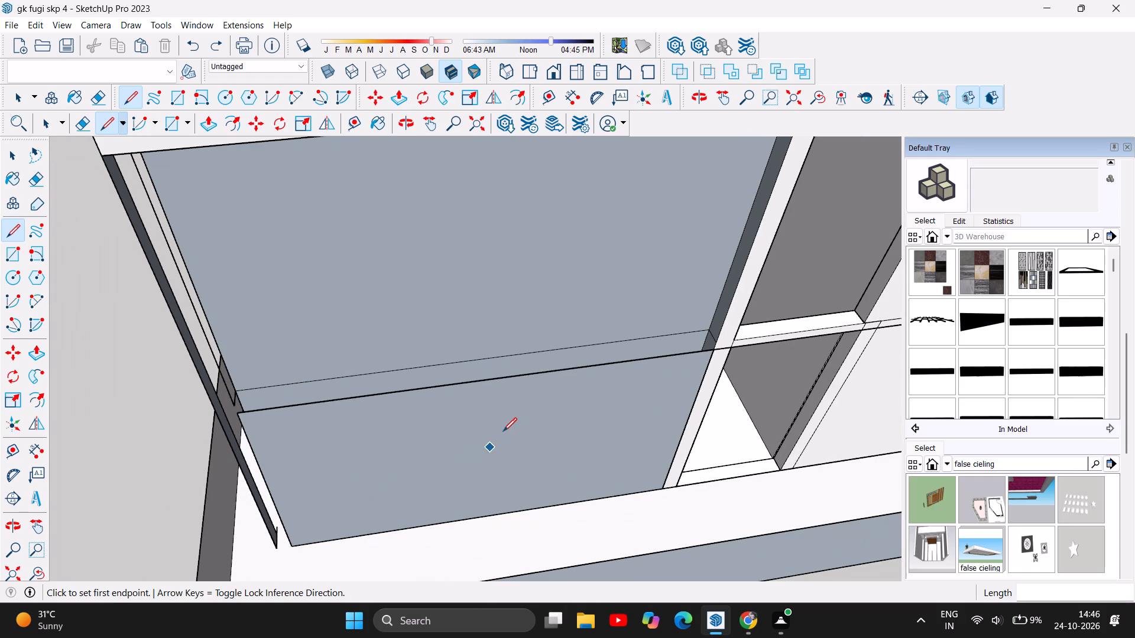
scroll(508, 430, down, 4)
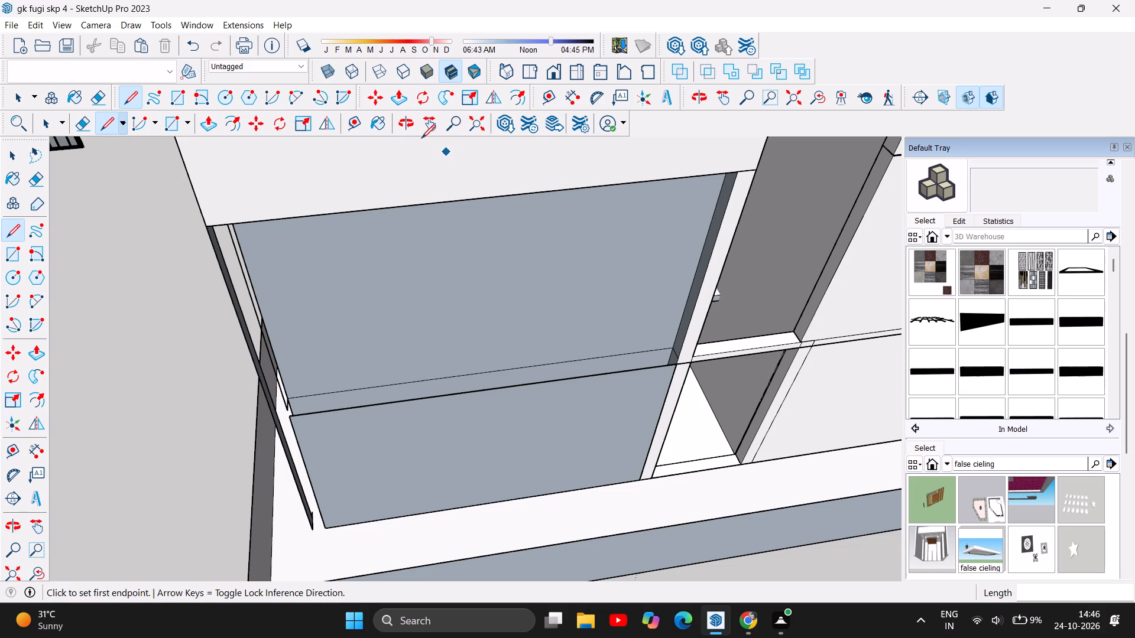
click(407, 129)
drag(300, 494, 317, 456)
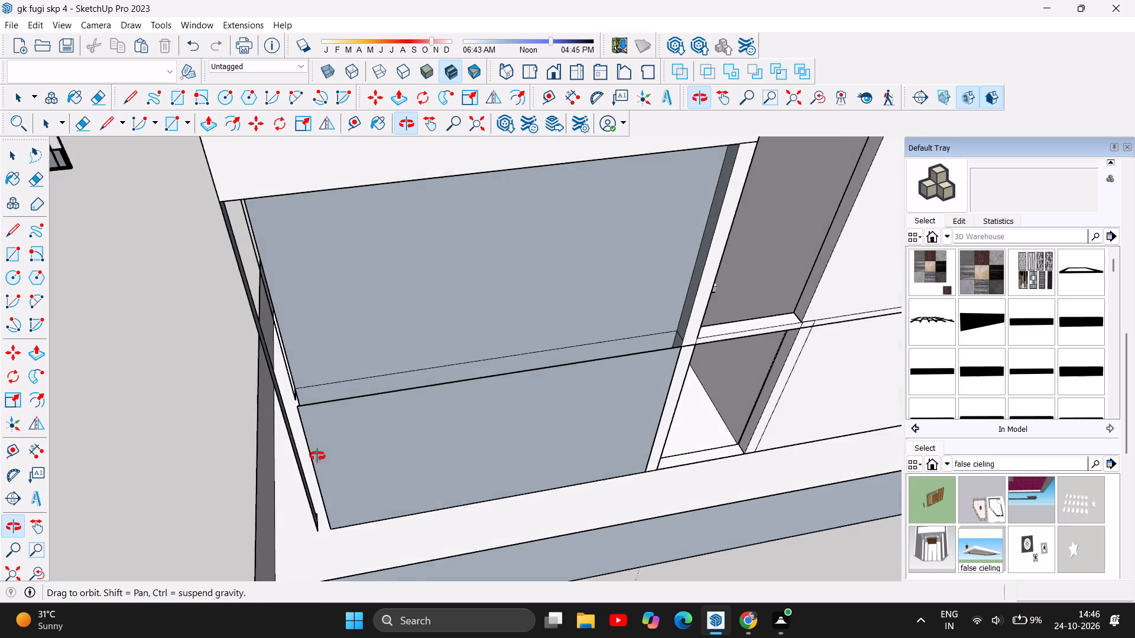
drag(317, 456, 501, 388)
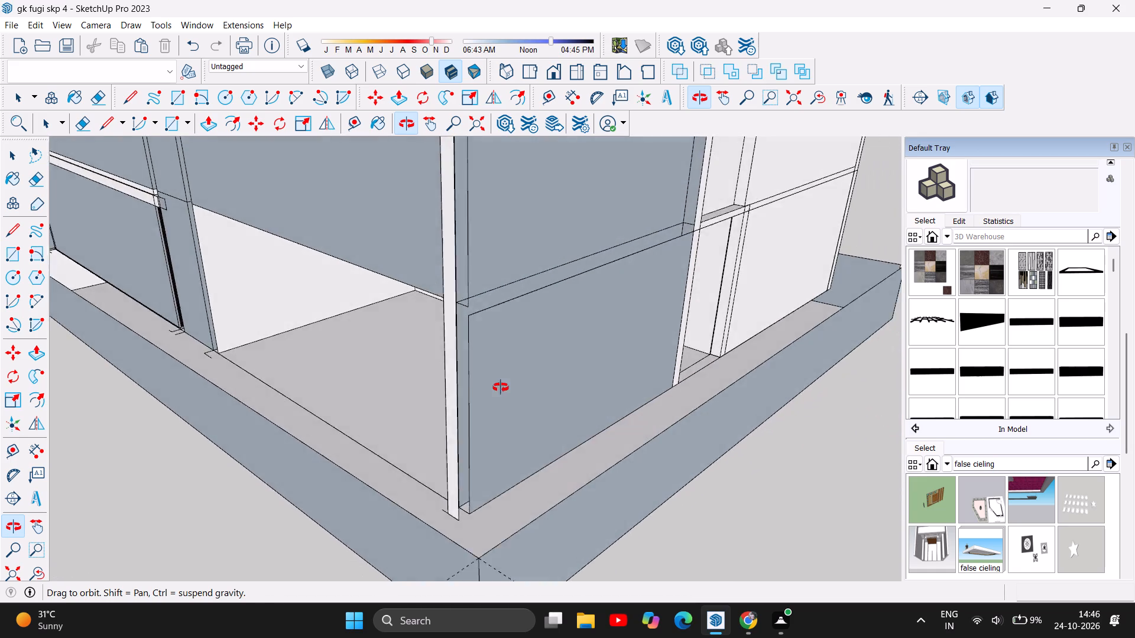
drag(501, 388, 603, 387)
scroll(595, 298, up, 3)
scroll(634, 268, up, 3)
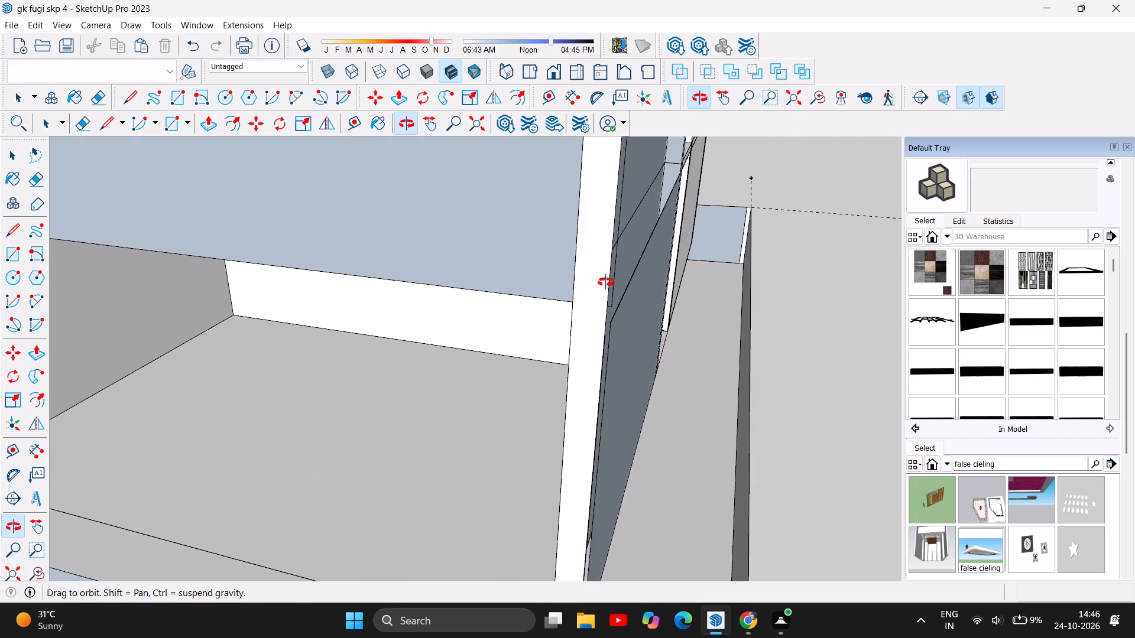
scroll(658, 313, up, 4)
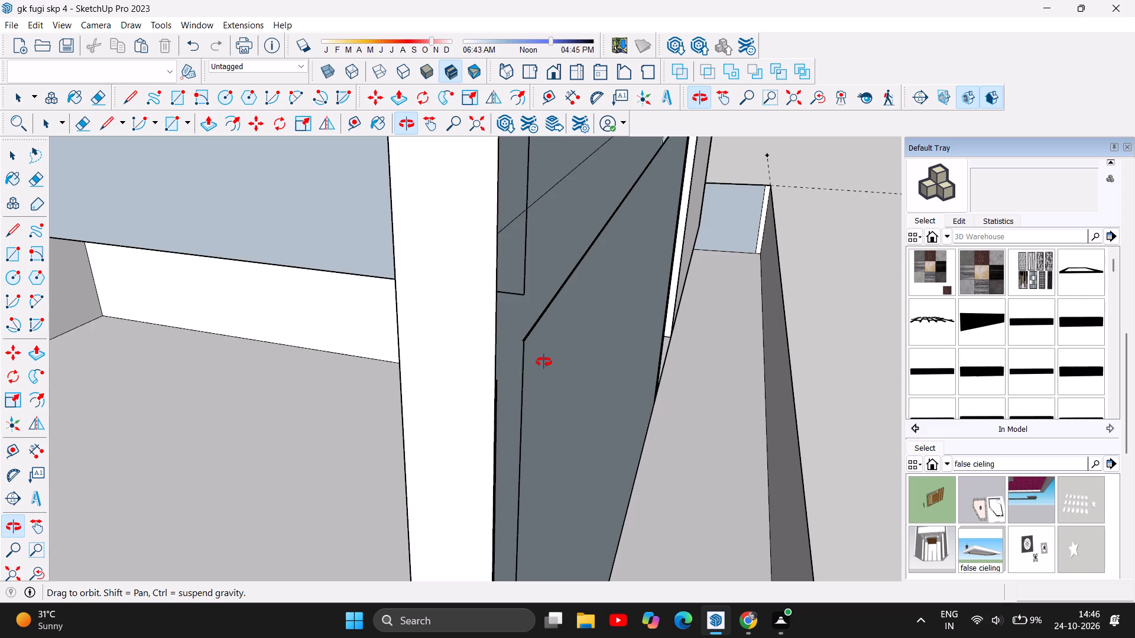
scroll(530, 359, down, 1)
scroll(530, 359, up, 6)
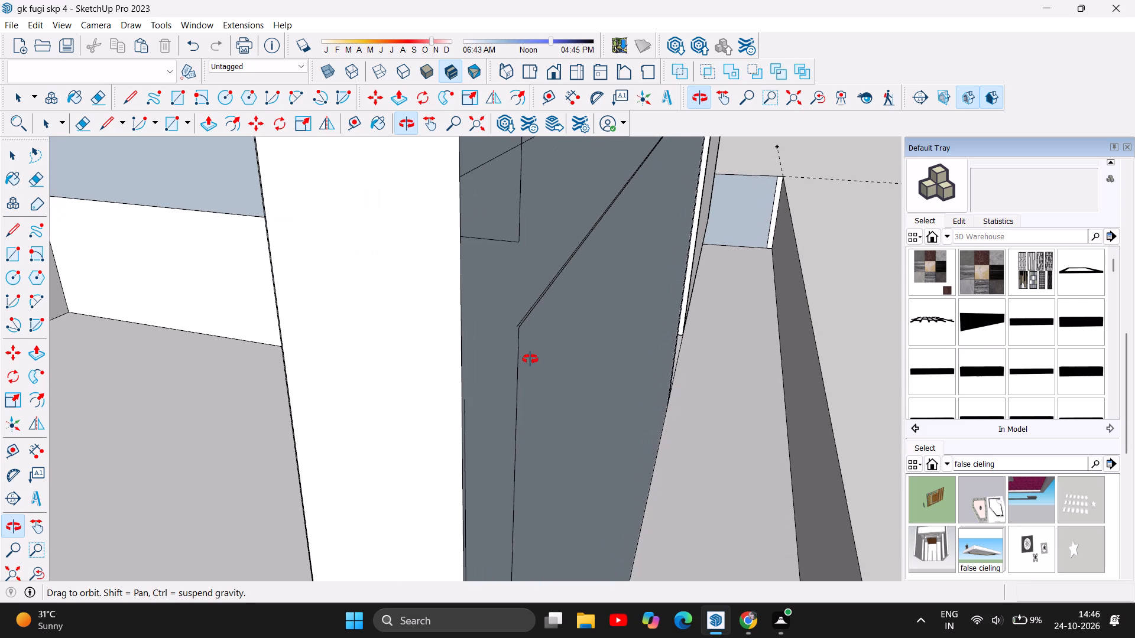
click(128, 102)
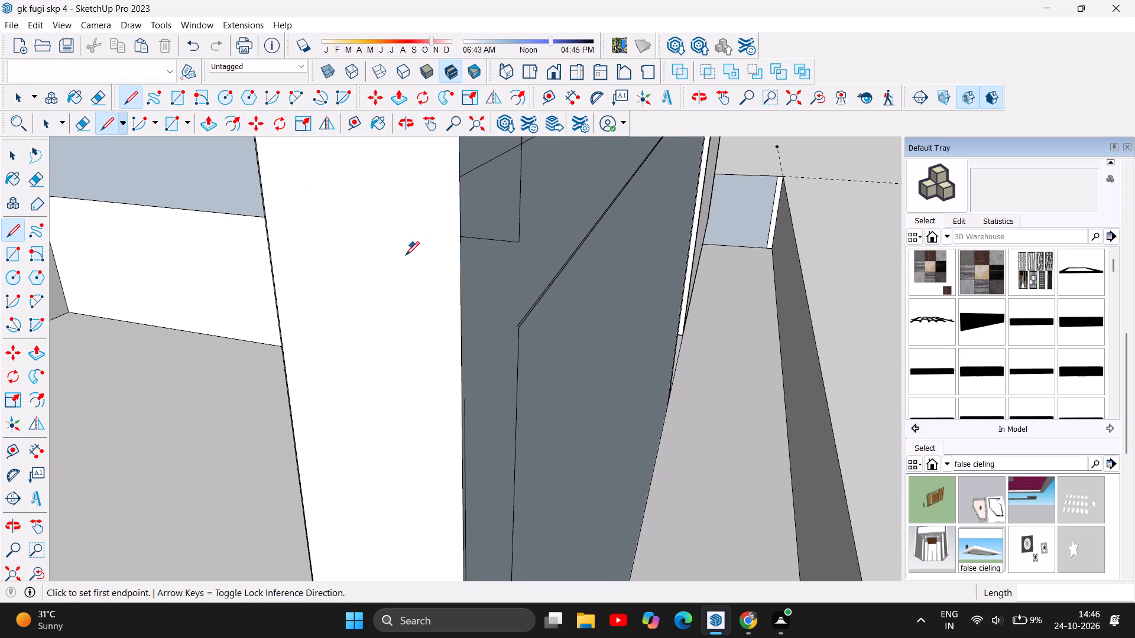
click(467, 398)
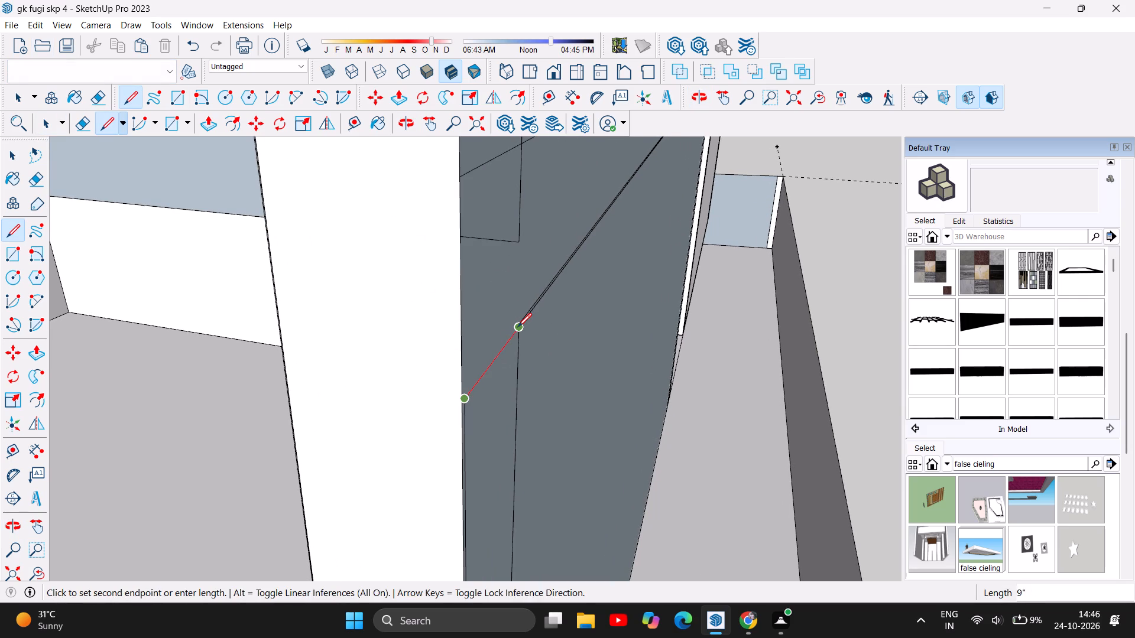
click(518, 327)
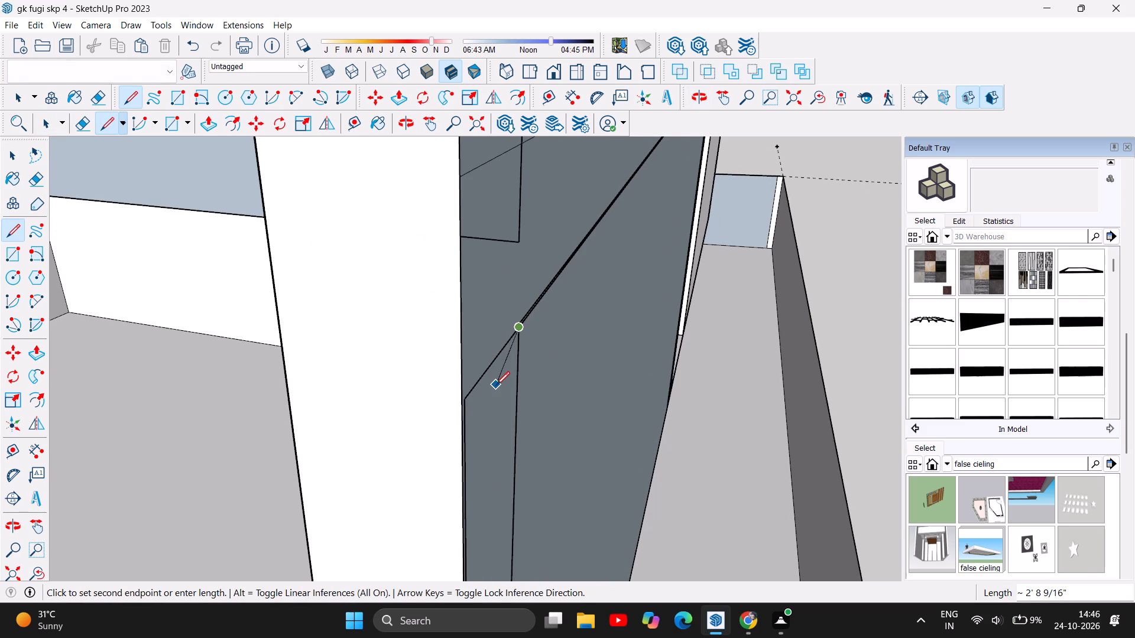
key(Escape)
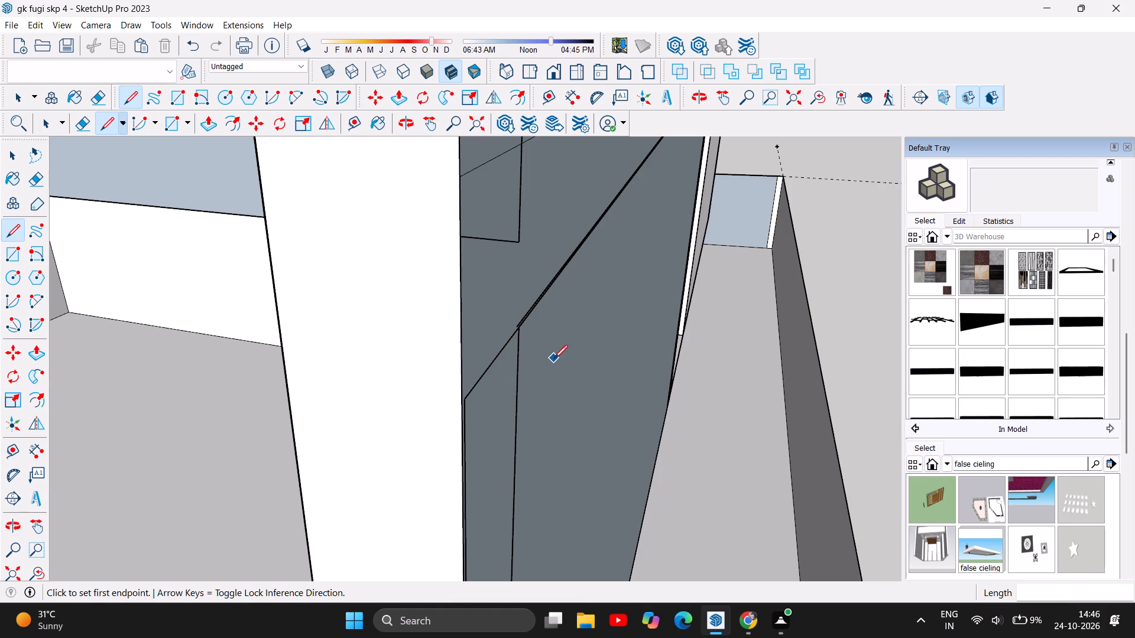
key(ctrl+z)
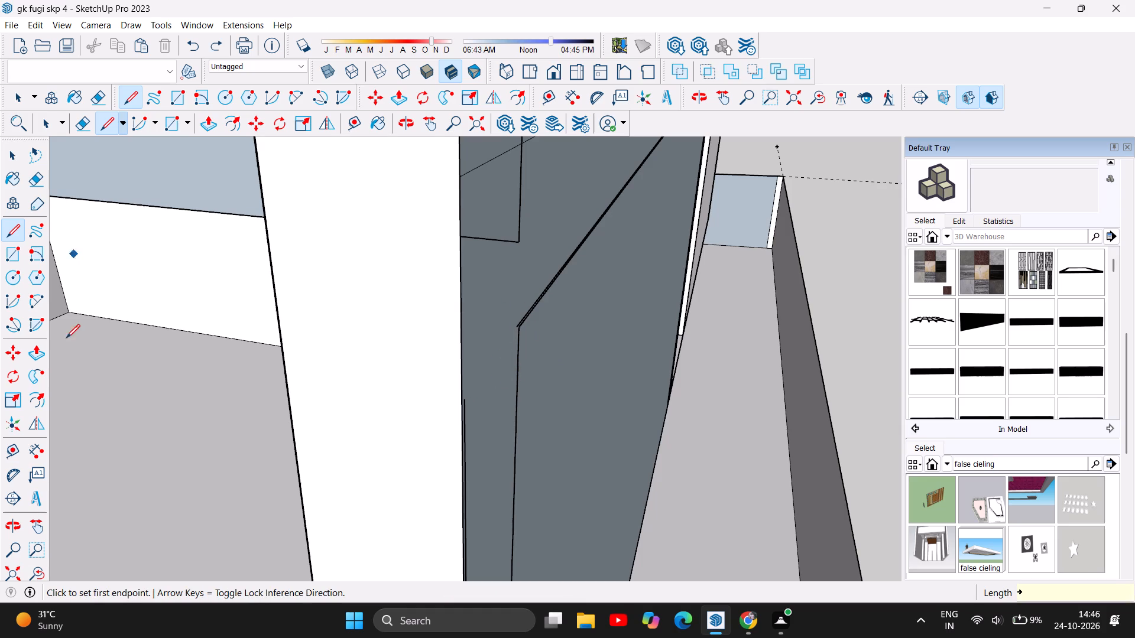
Try Push/Pull on the dark faces seen from beneath the building's base, using small offsets of about 3 3/8" and 1/16".
scroll(1, 363, down, 6)
scroll(327, 359, down, 11)
scroll(207, 459, down, 7)
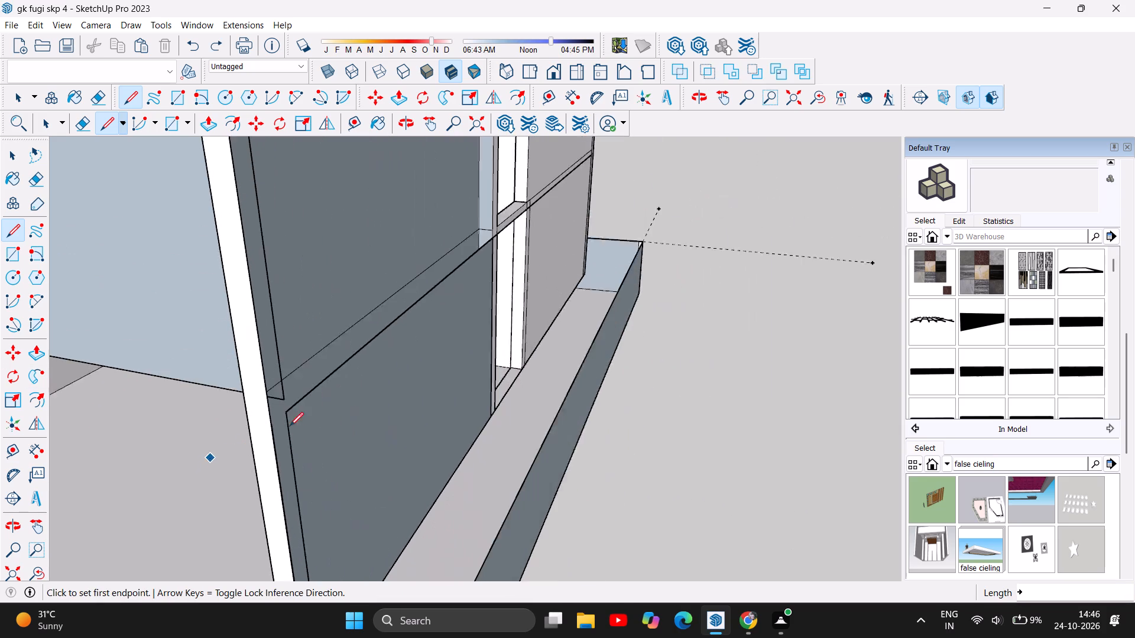
scroll(549, 301, down, 13)
scroll(428, 479, up, 9)
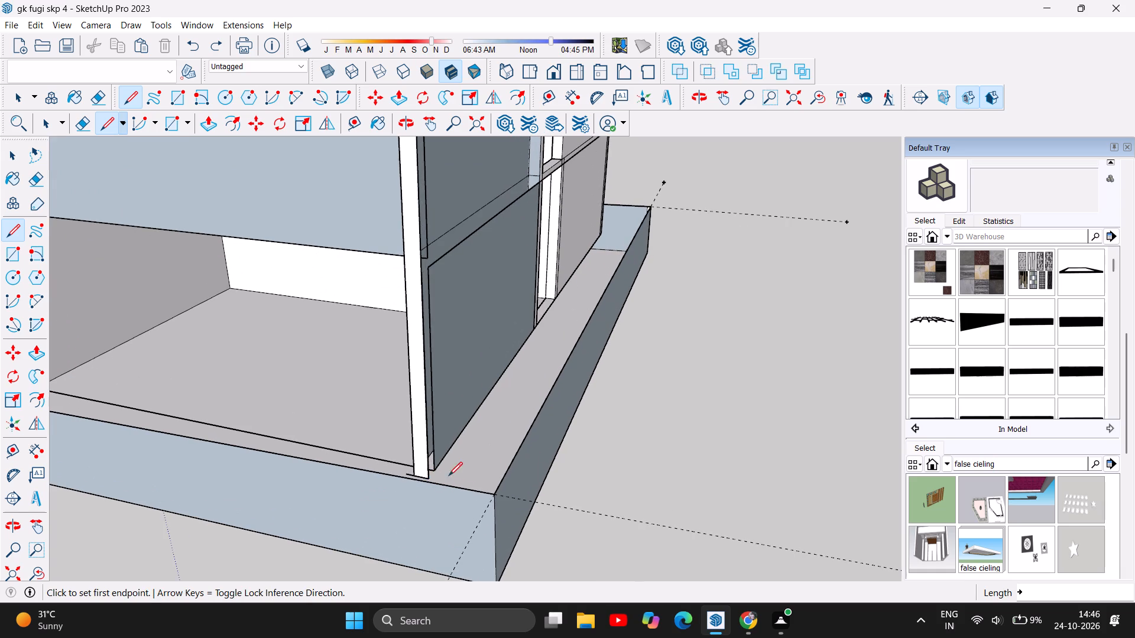
scroll(449, 476, up, 15)
scroll(450, 467, up, 6)
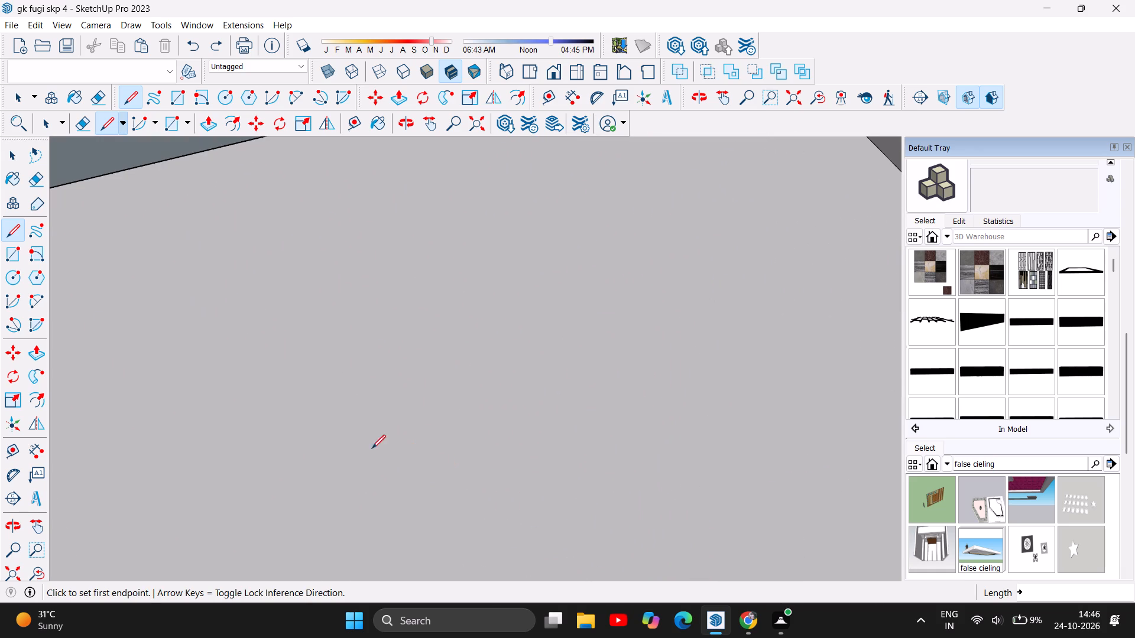
click(400, 126)
drag(342, 263, 361, 200)
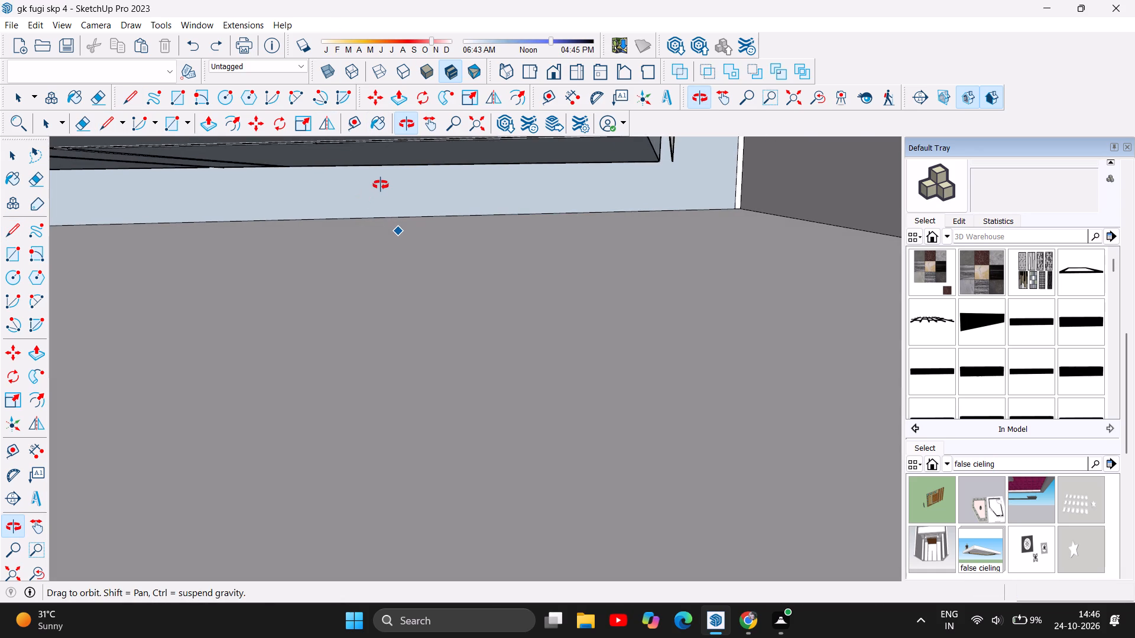
scroll(381, 184, up, 1)
scroll(404, 226, down, 2)
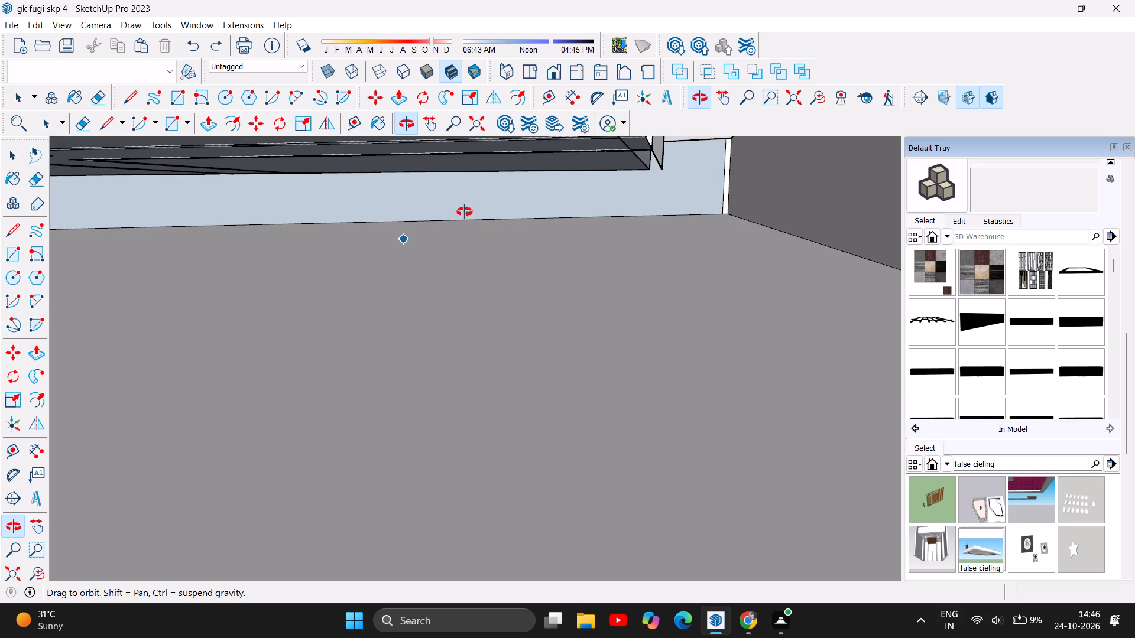
click(210, 129)
drag(541, 144, 537, 171)
drag(523, 153, 522, 161)
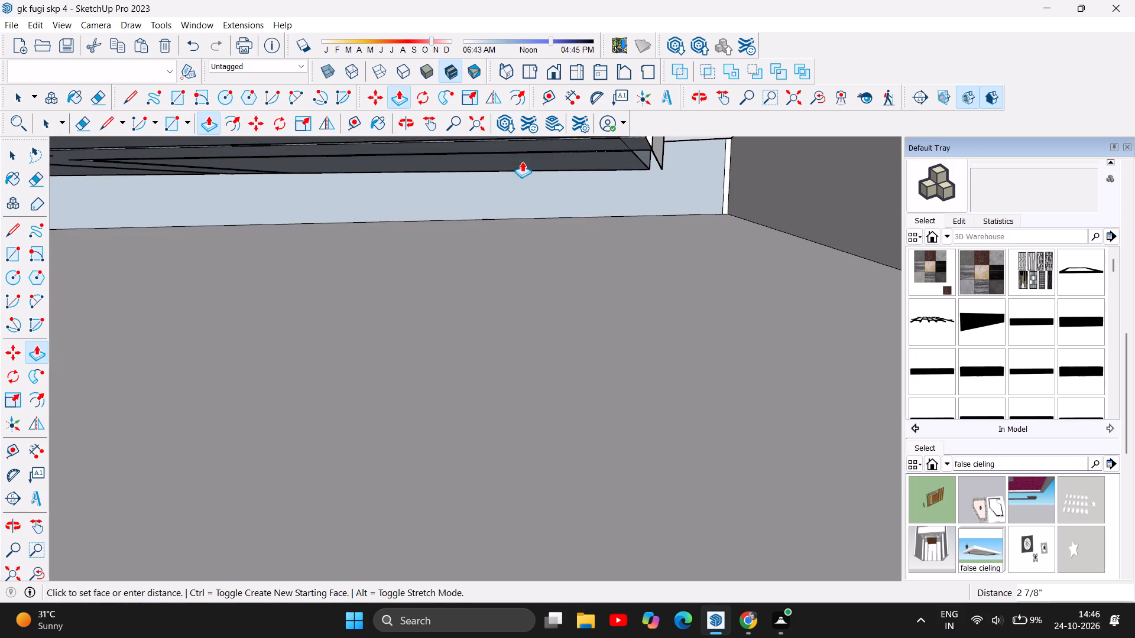
drag(522, 161, 518, 175)
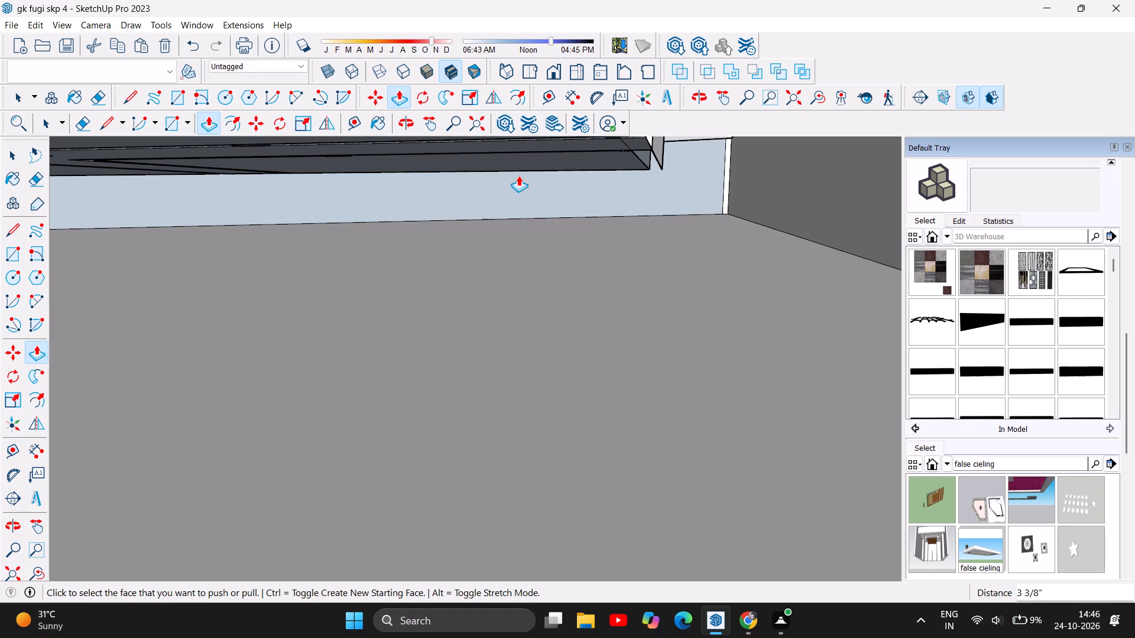
drag(570, 154, 560, 173)
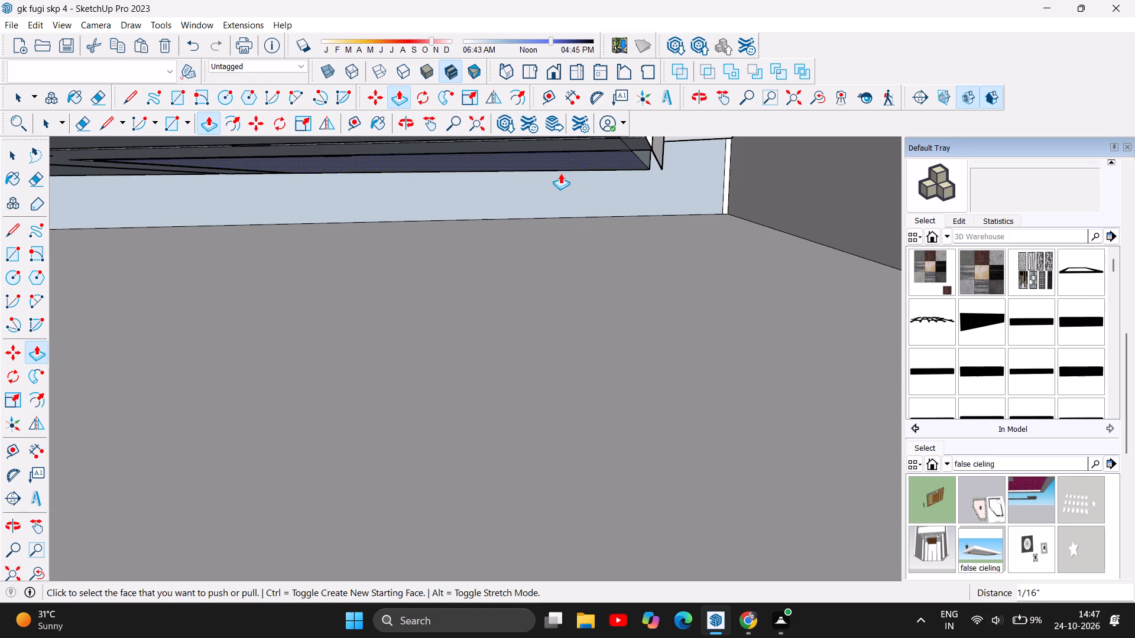
Examine the building's front and the furniture layout inside the ground-floor dining room with the patterned screens.
scroll(525, 343, down, 12)
scroll(524, 423, down, 6)
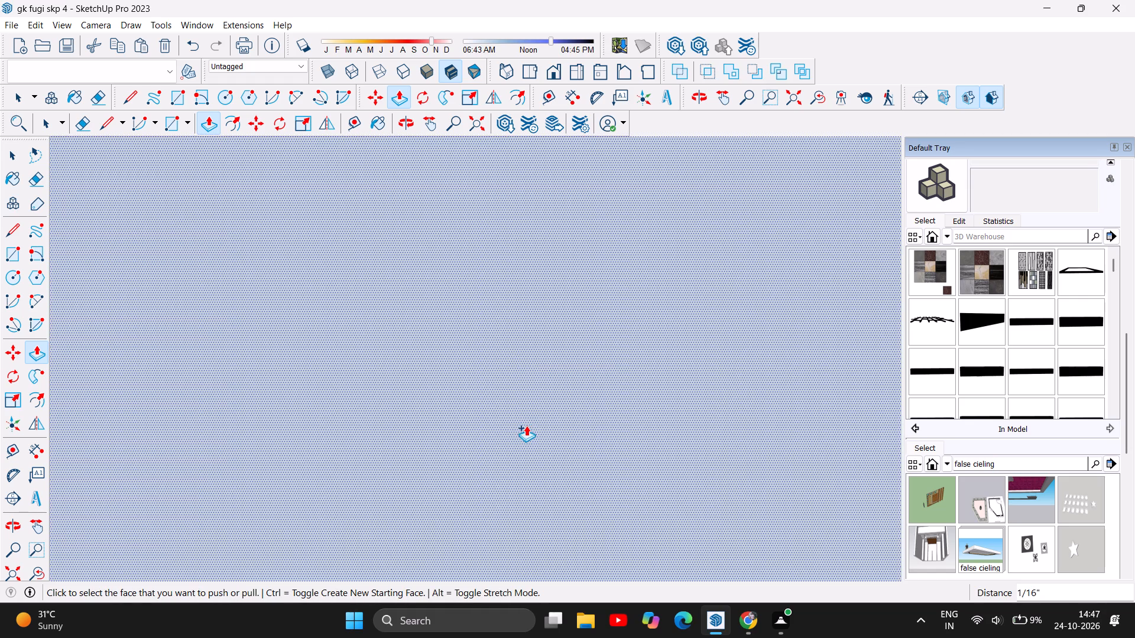
scroll(526, 425, down, 8)
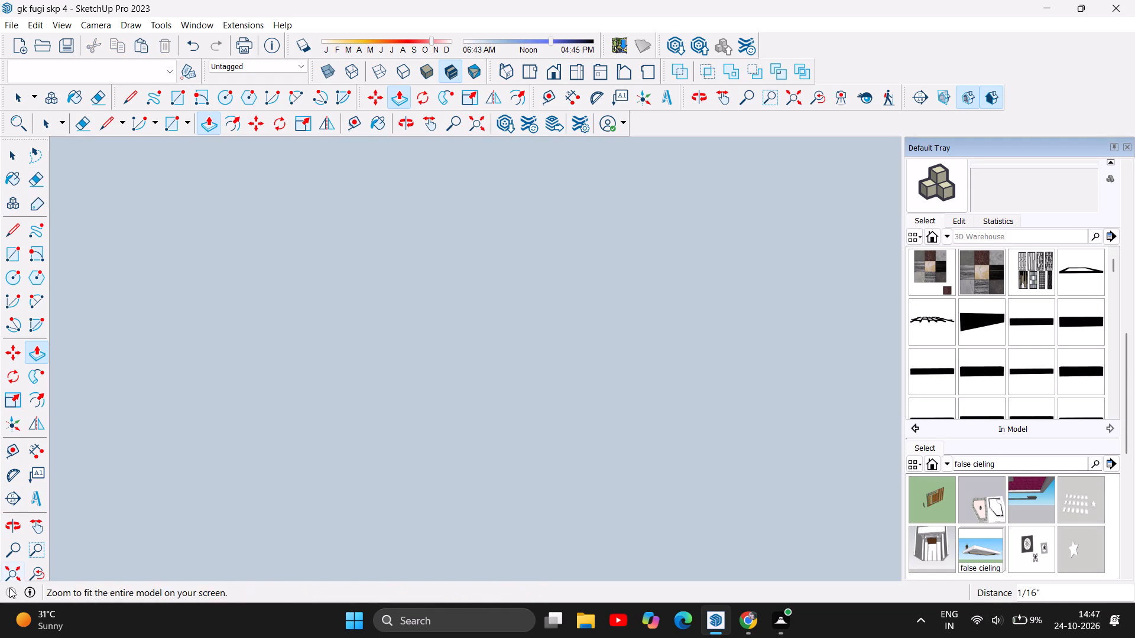
click(12, 569)
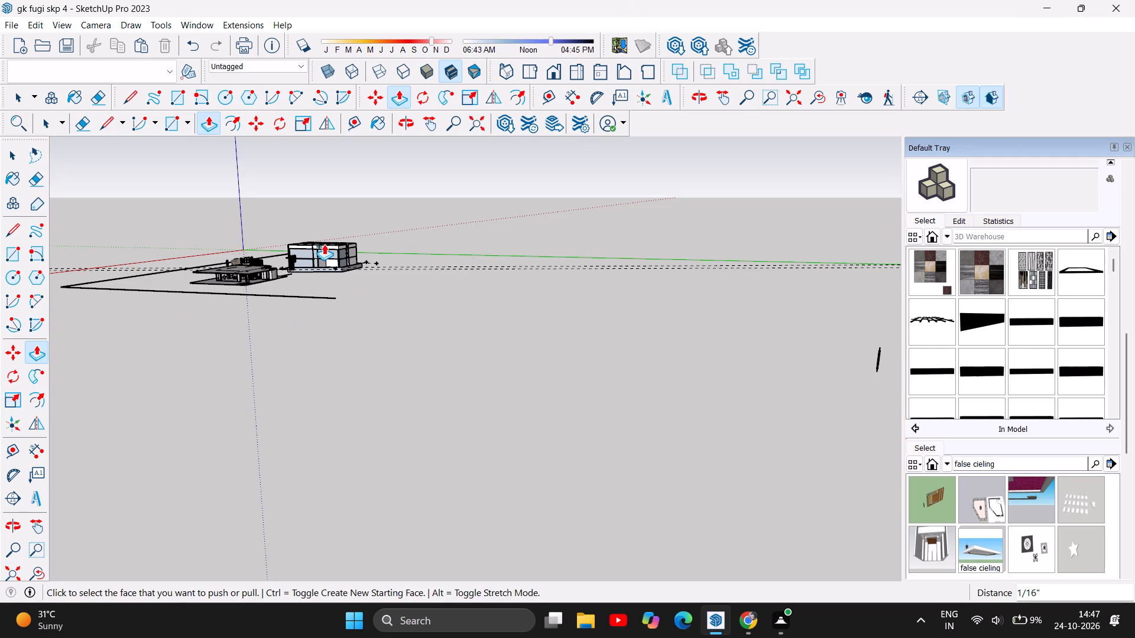
scroll(309, 201, up, 13)
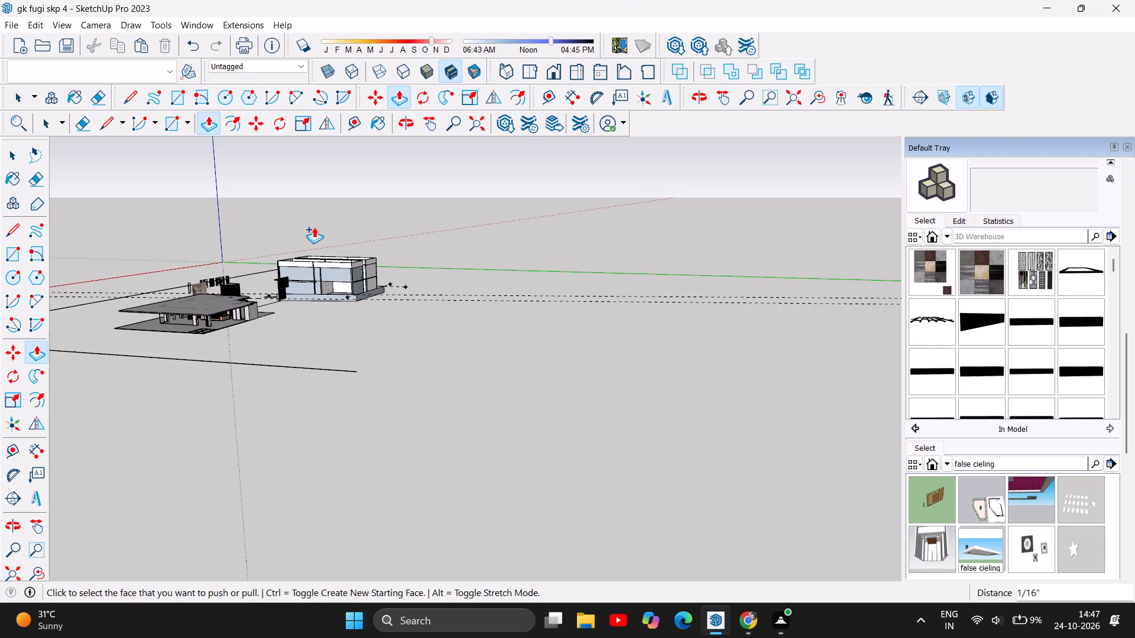
click(407, 121)
drag(218, 314, 673, 307)
drag(287, 305, 404, 380)
scroll(273, 348, up, 6)
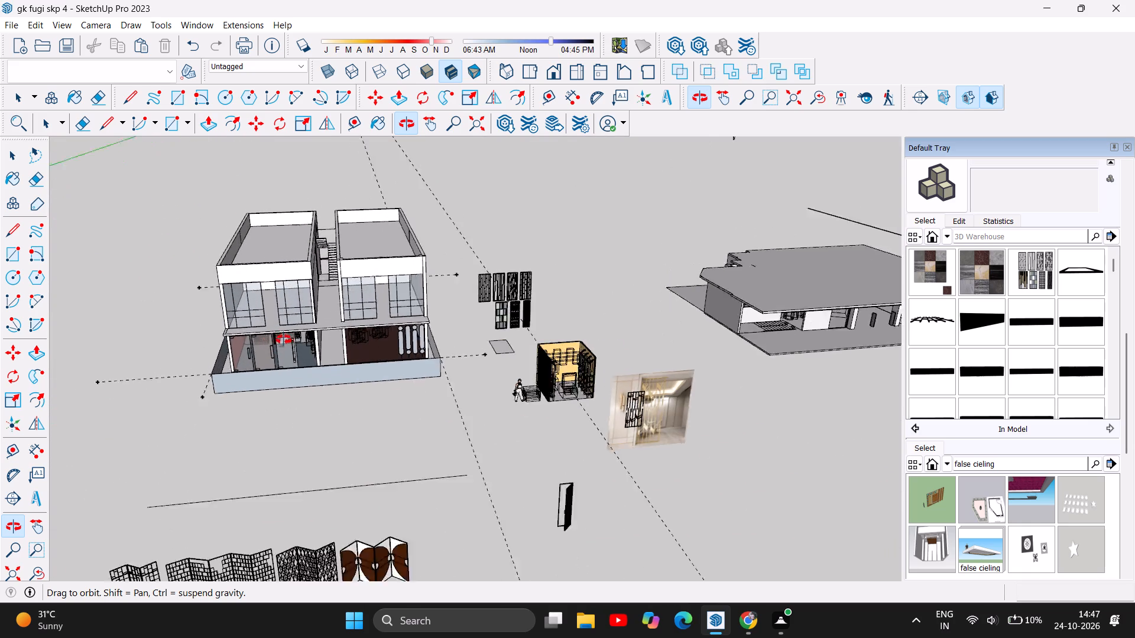
scroll(284, 340, up, 1)
scroll(333, 395, up, 4)
drag(336, 454, 333, 396)
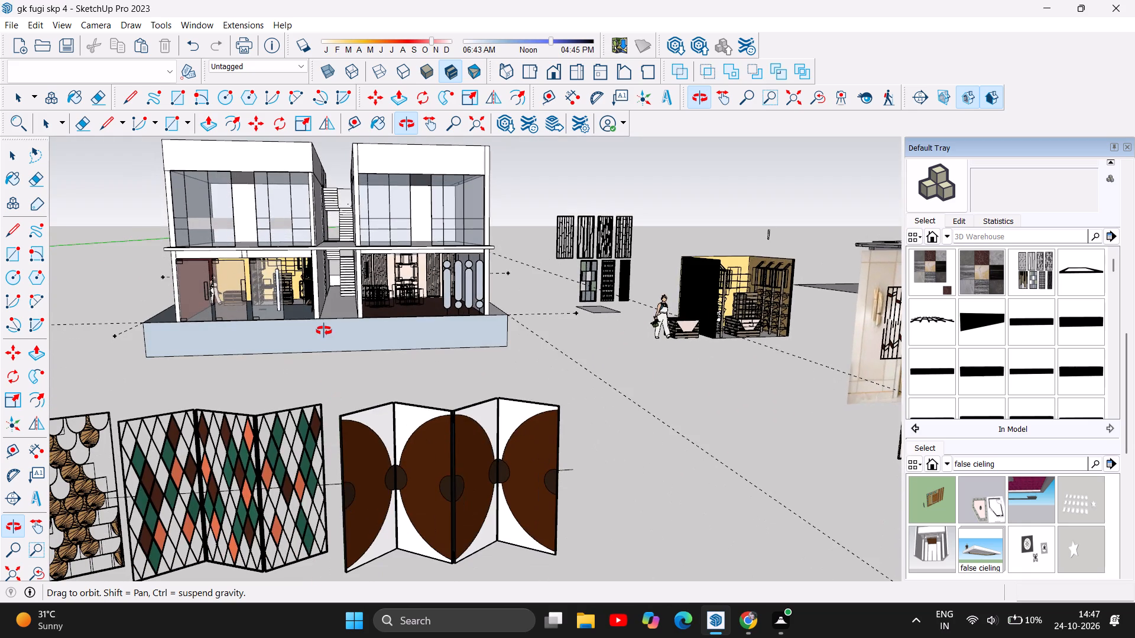
scroll(361, 281, up, 6)
scroll(519, 256, up, 6)
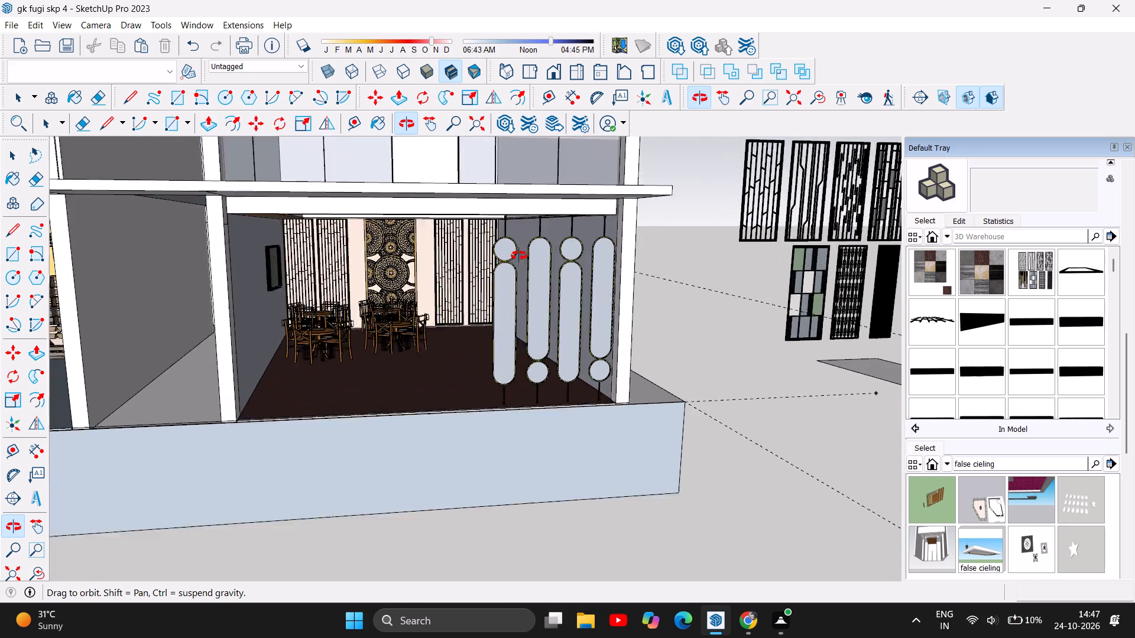
scroll(453, 389, up, 2)
drag(258, 444, 285, 403)
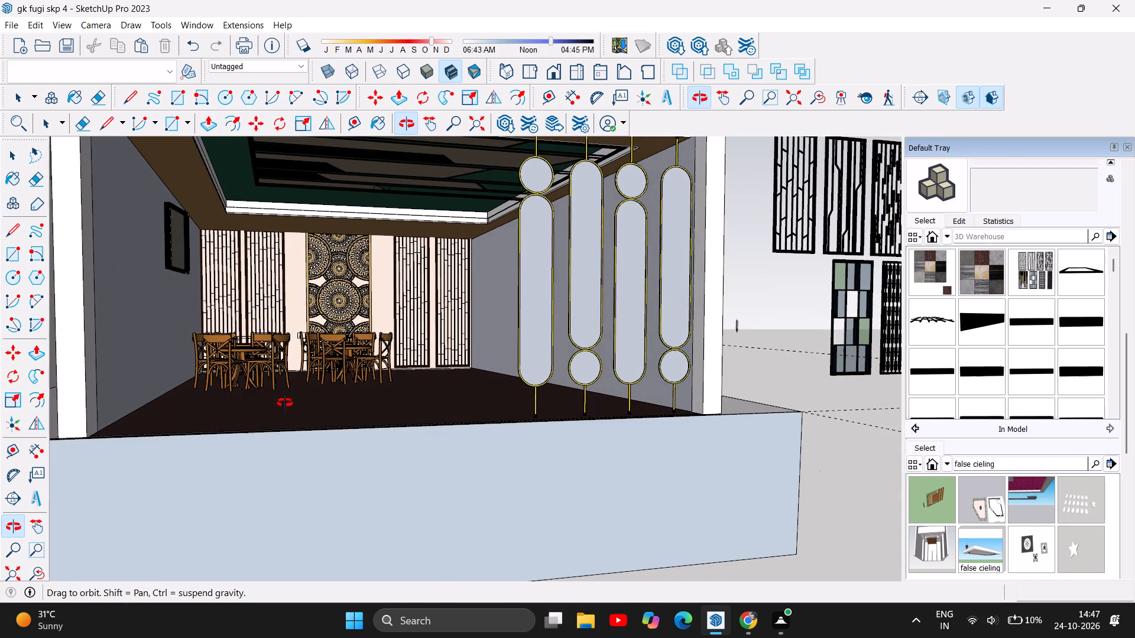
drag(285, 403, 282, 422)
scroll(302, 311, up, 5)
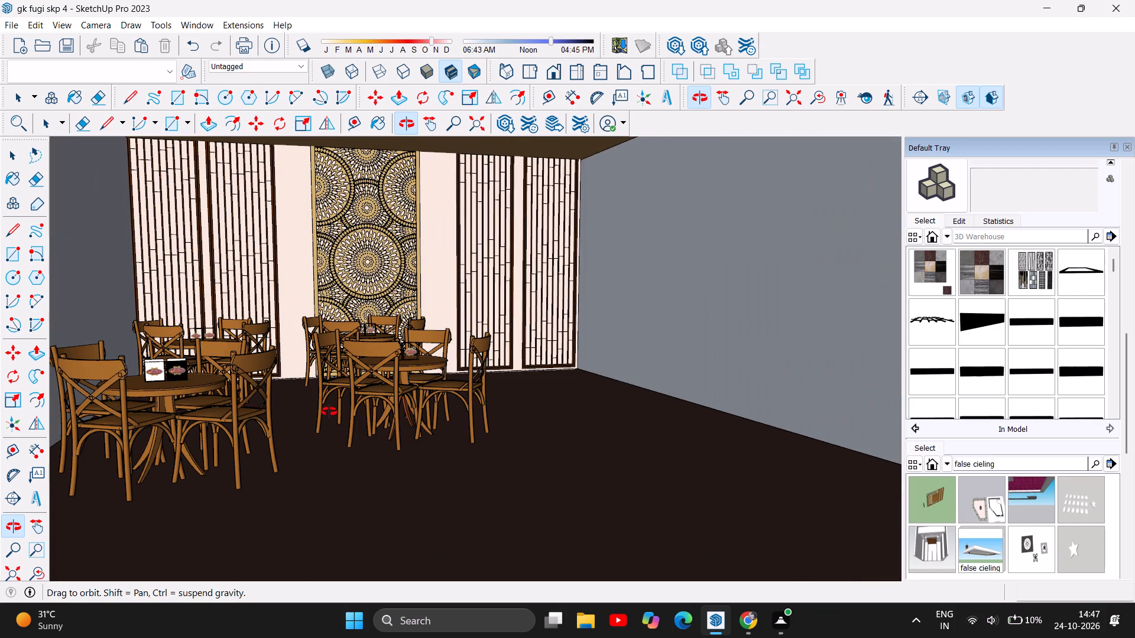
drag(330, 425, 332, 458)
scroll(292, 457, up, 2)
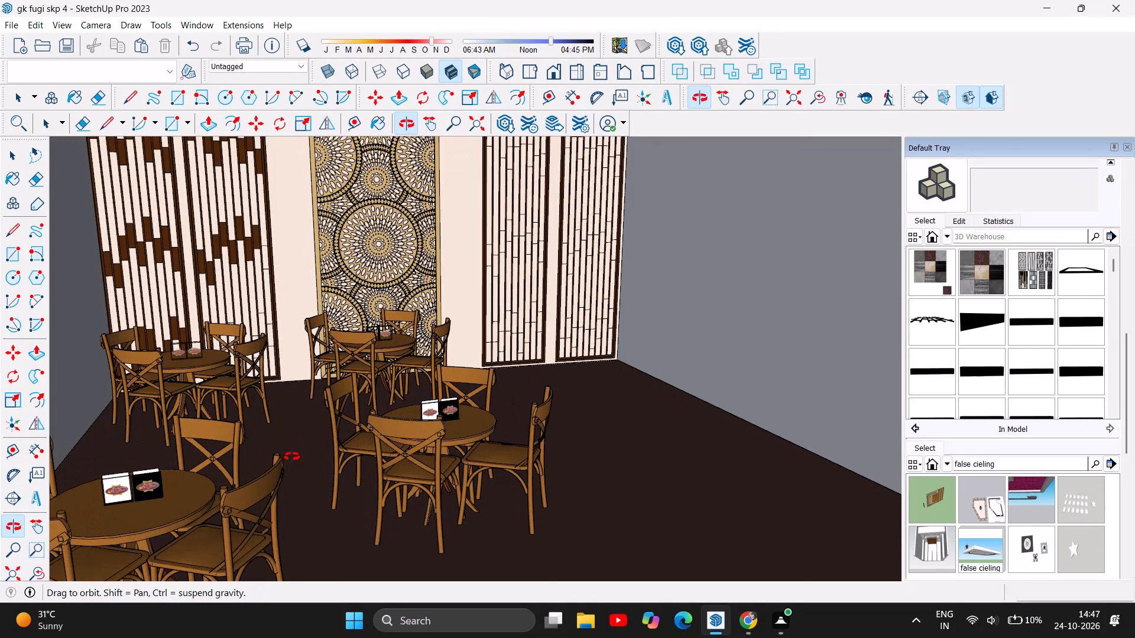
scroll(313, 405, down, 1)
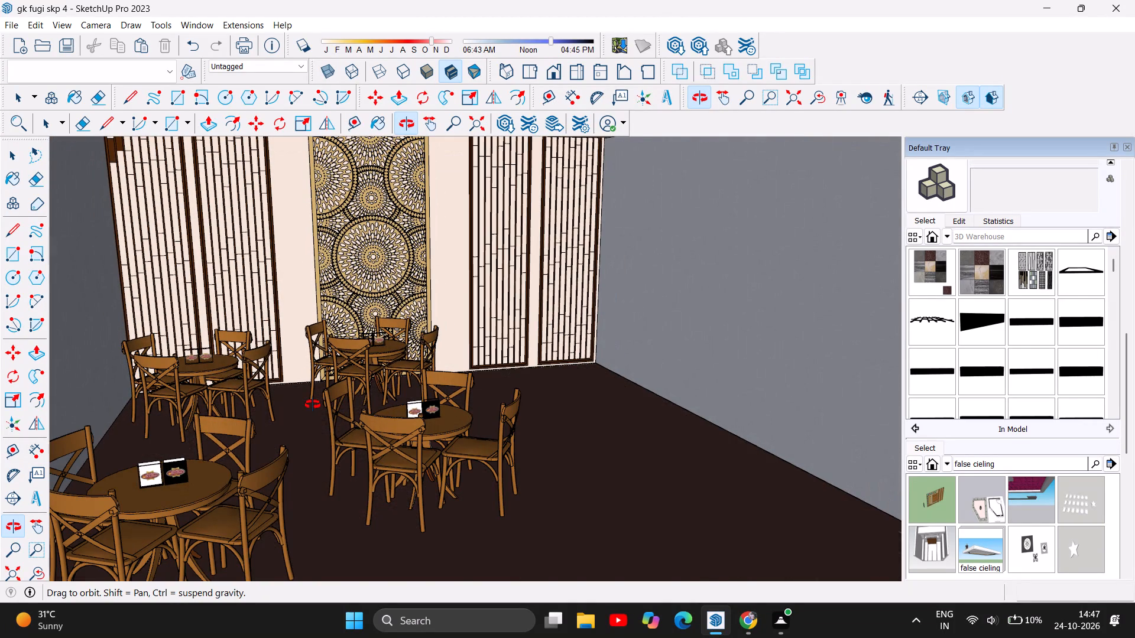
scroll(311, 375, down, 3)
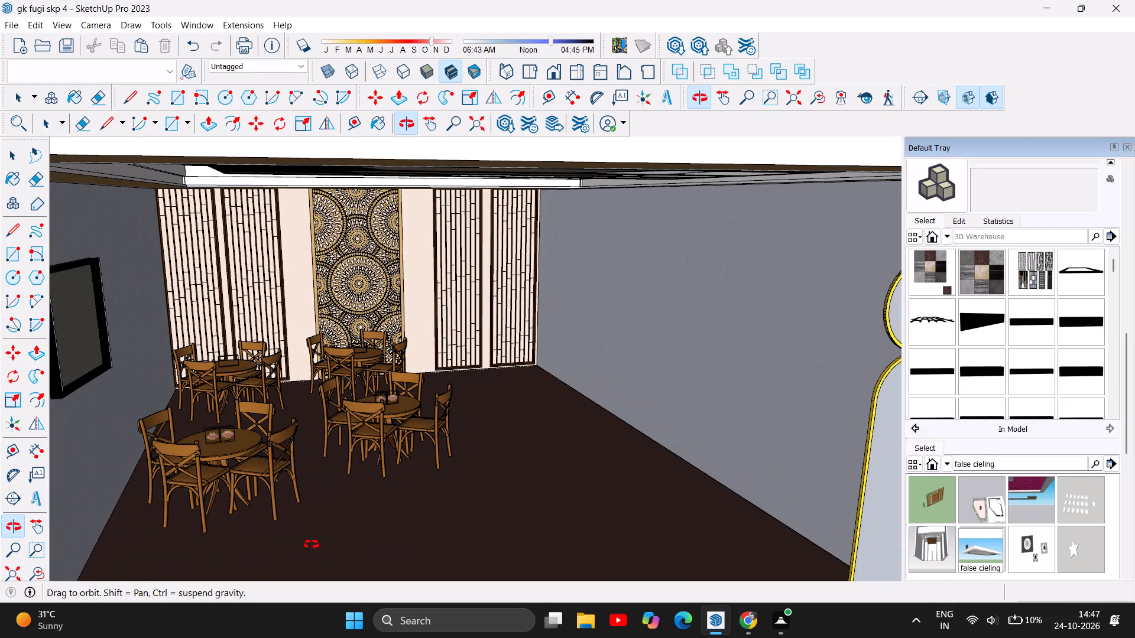
drag(312, 545, 319, 503)
scroll(314, 434, up, 1)
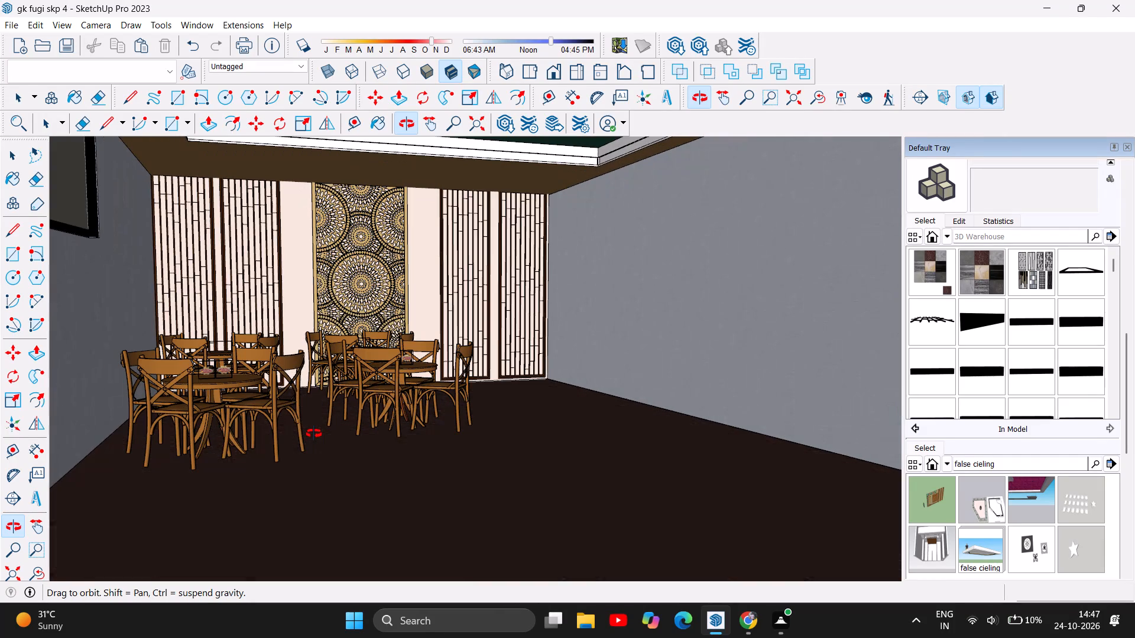
Copy the front table-and-chairs set beside the picture wall and place the copy on the open floor nearer the room's middle.
click(14, 158)
click(172, 411)
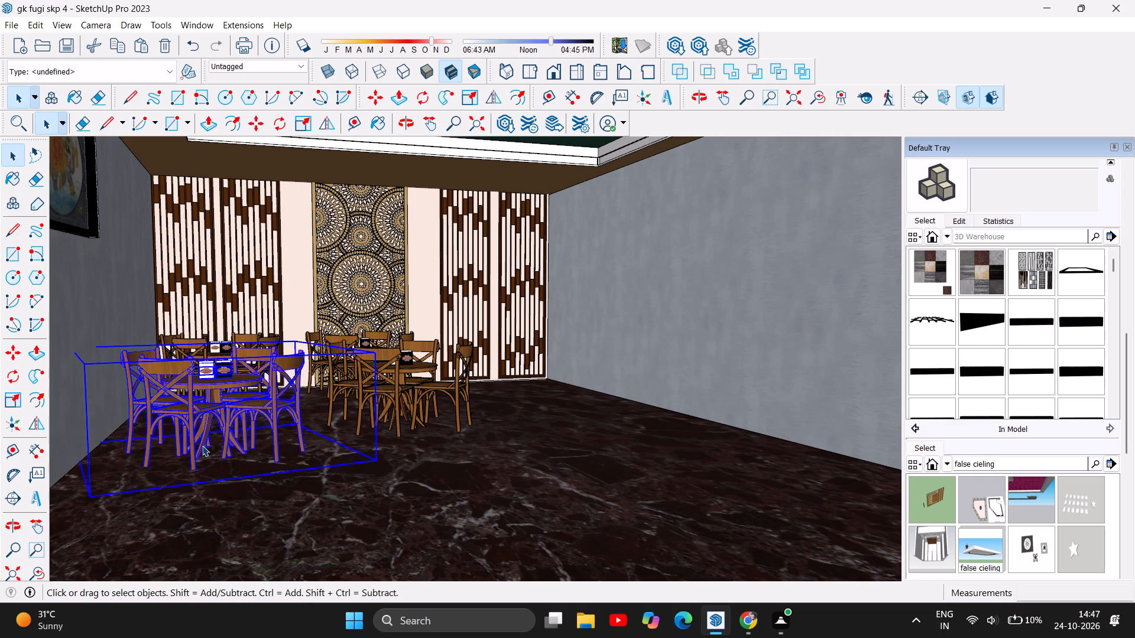
key(ctrl+c)
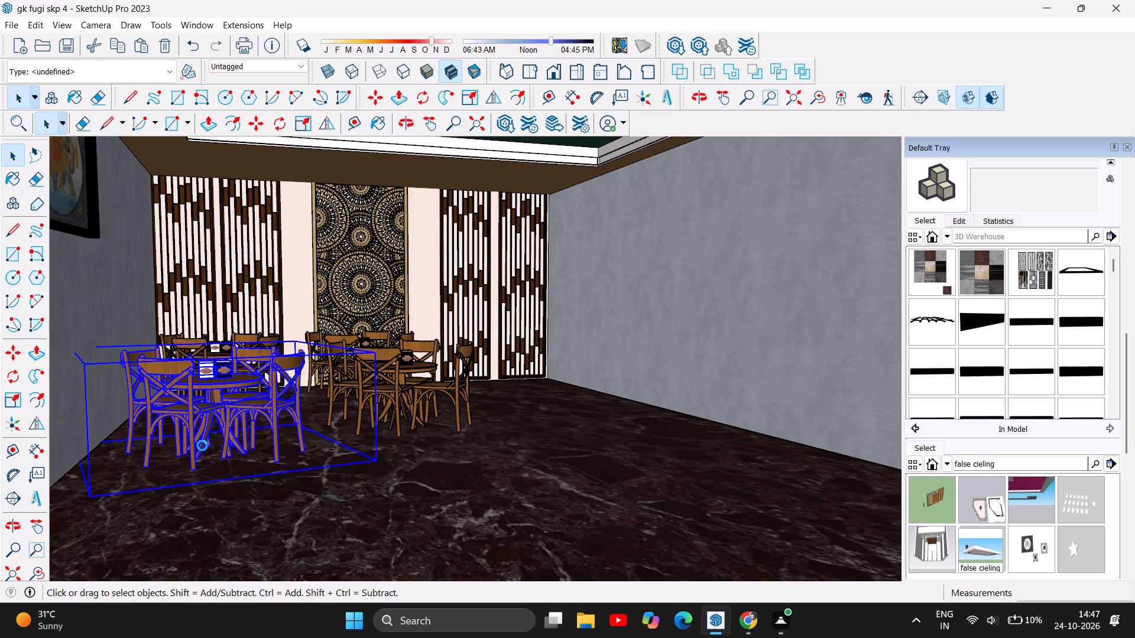
key(ctrl+v)
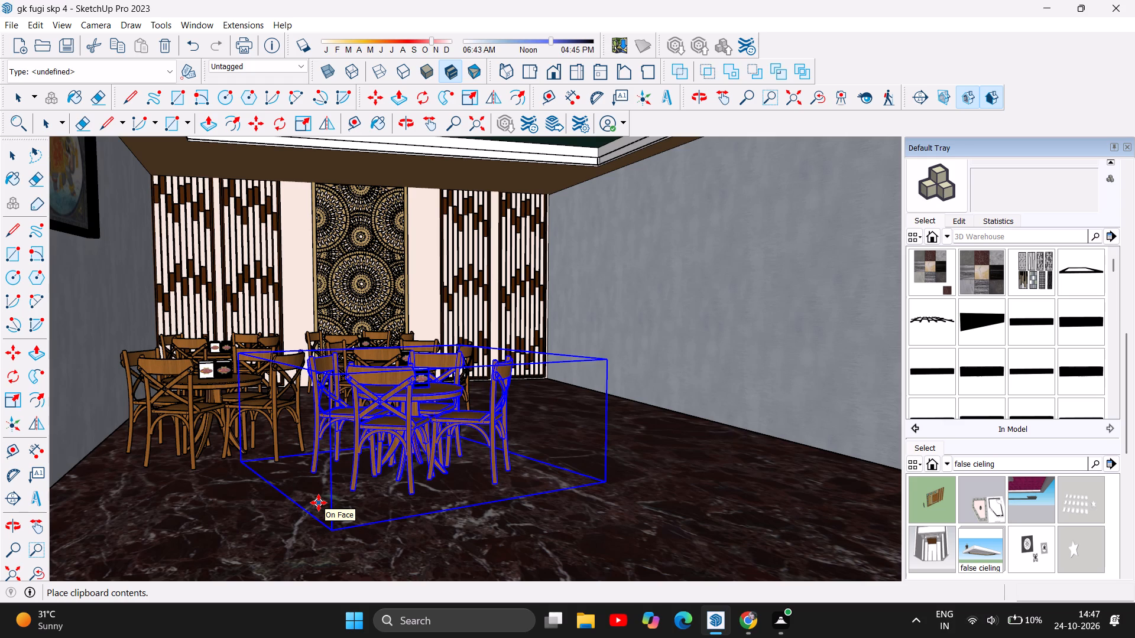
click(319, 503)
Examine the copied dining set's placement among the other tables, from the room's open front and up close.
scroll(325, 413, down, 1)
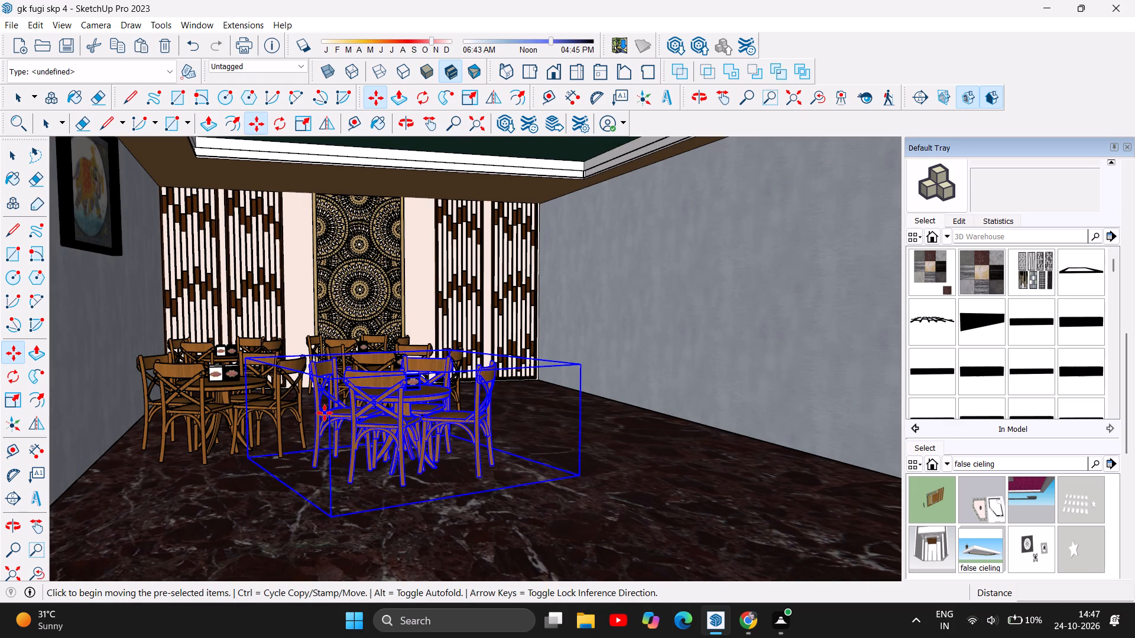
scroll(325, 413, down, 4)
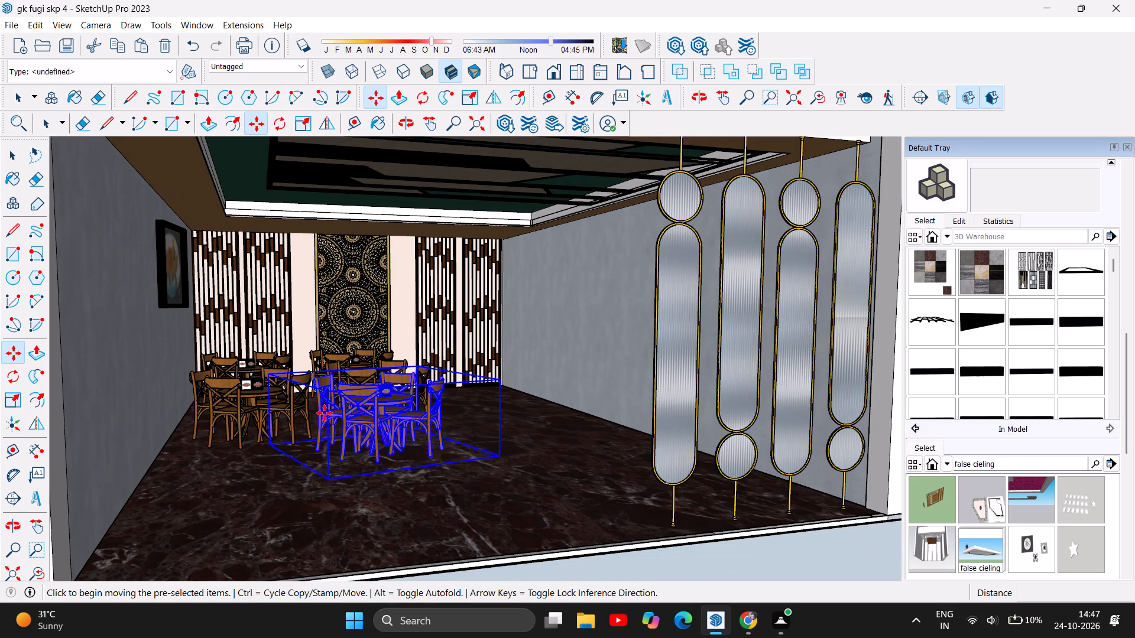
scroll(329, 520, up, 1)
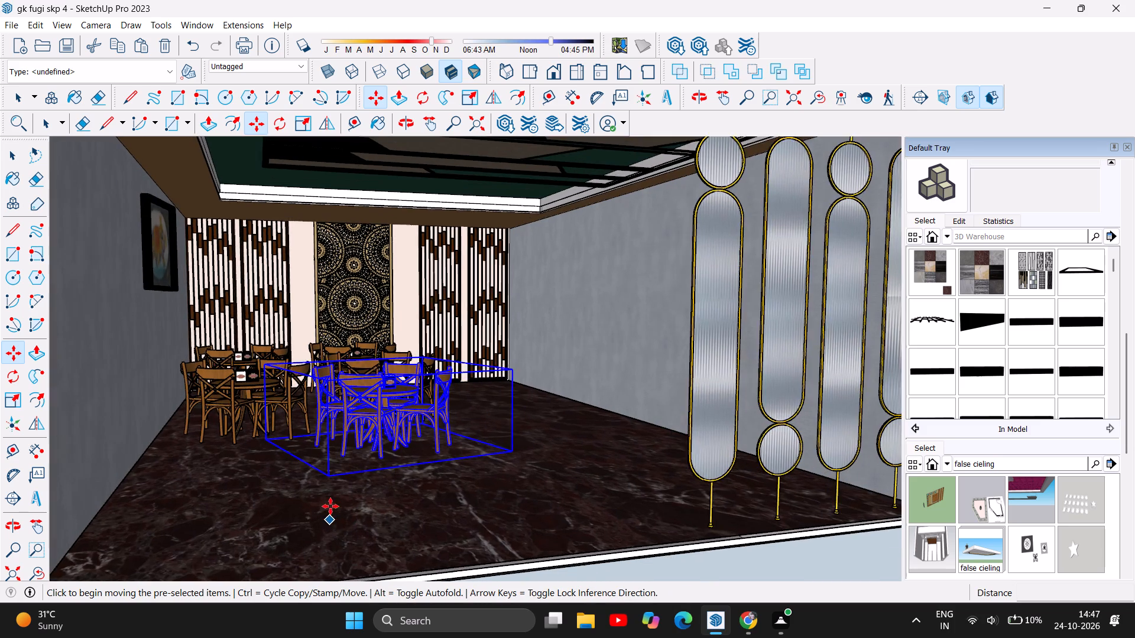
scroll(330, 501, up, 3)
scroll(330, 500, down, 5)
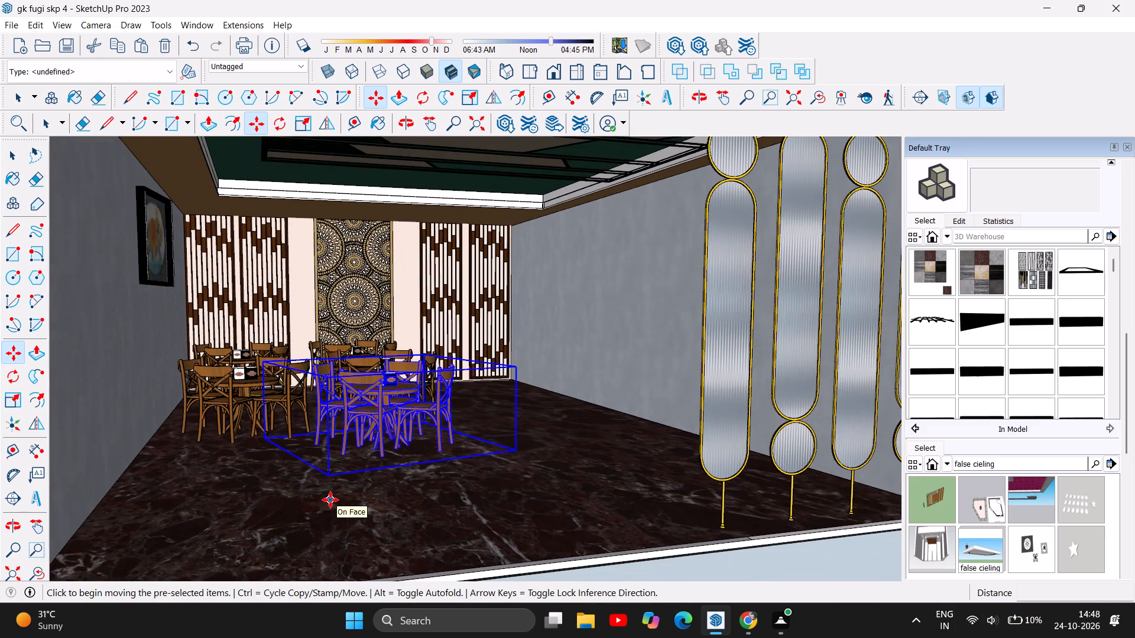
scroll(330, 500, down, 4)
scroll(330, 500, up, 4)
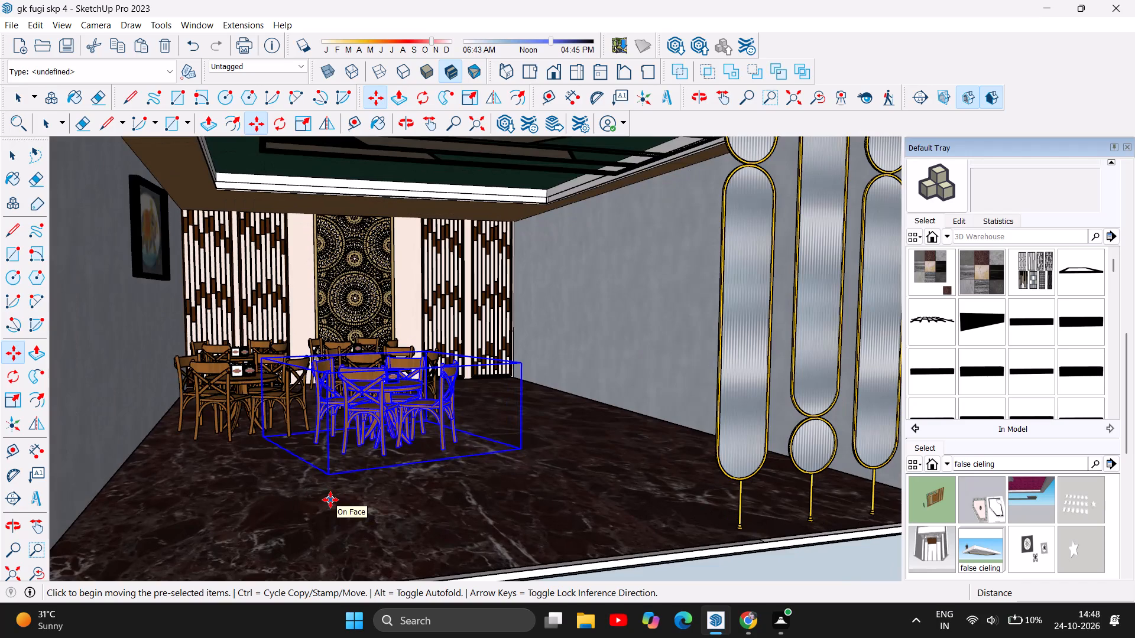
scroll(330, 500, down, 4)
scroll(330, 500, up, 1)
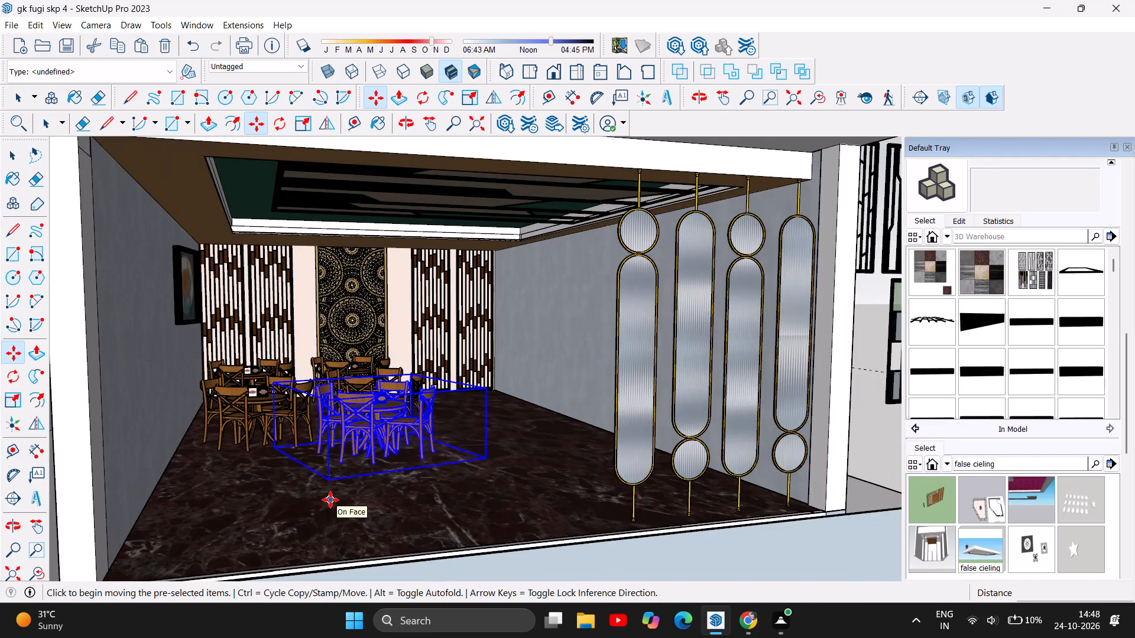
scroll(330, 500, down, 4)
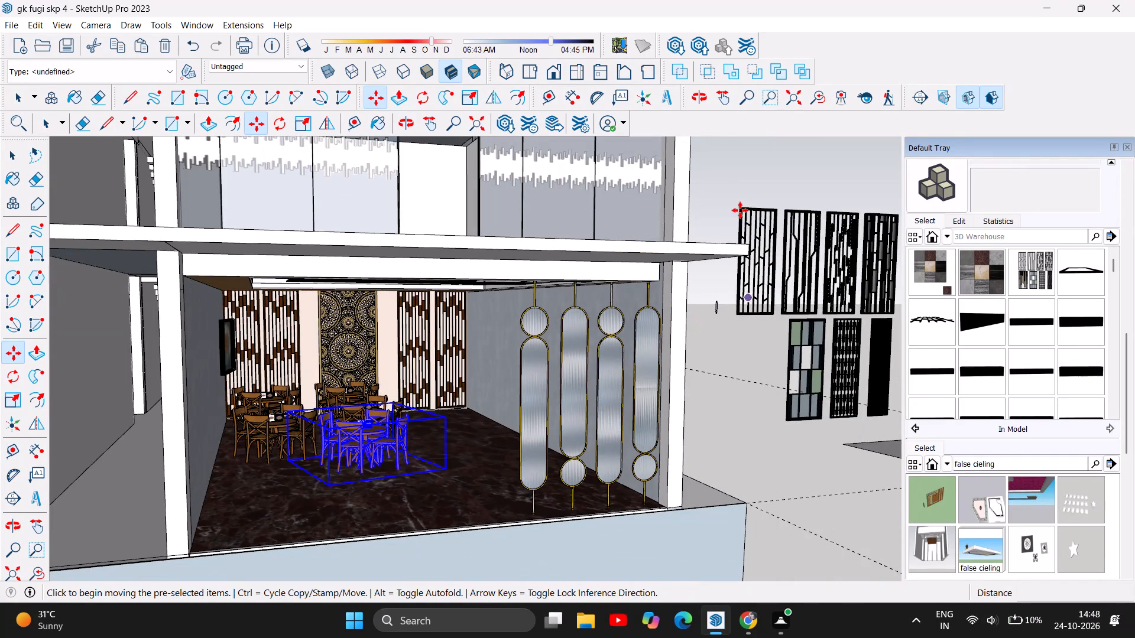
key(Escape)
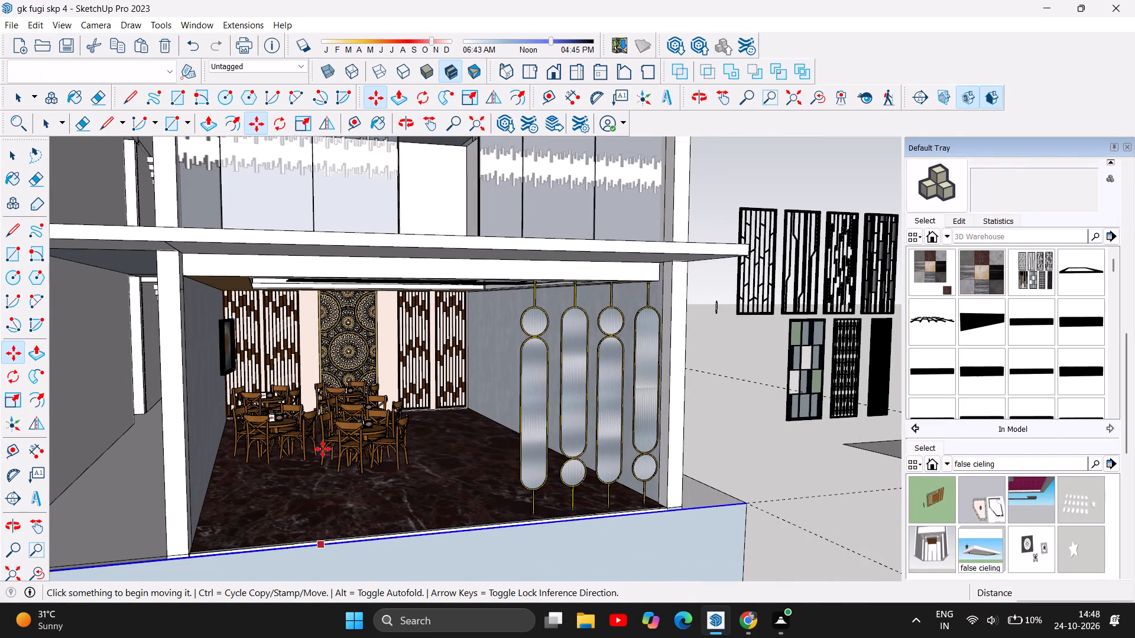
scroll(326, 438, up, 6)
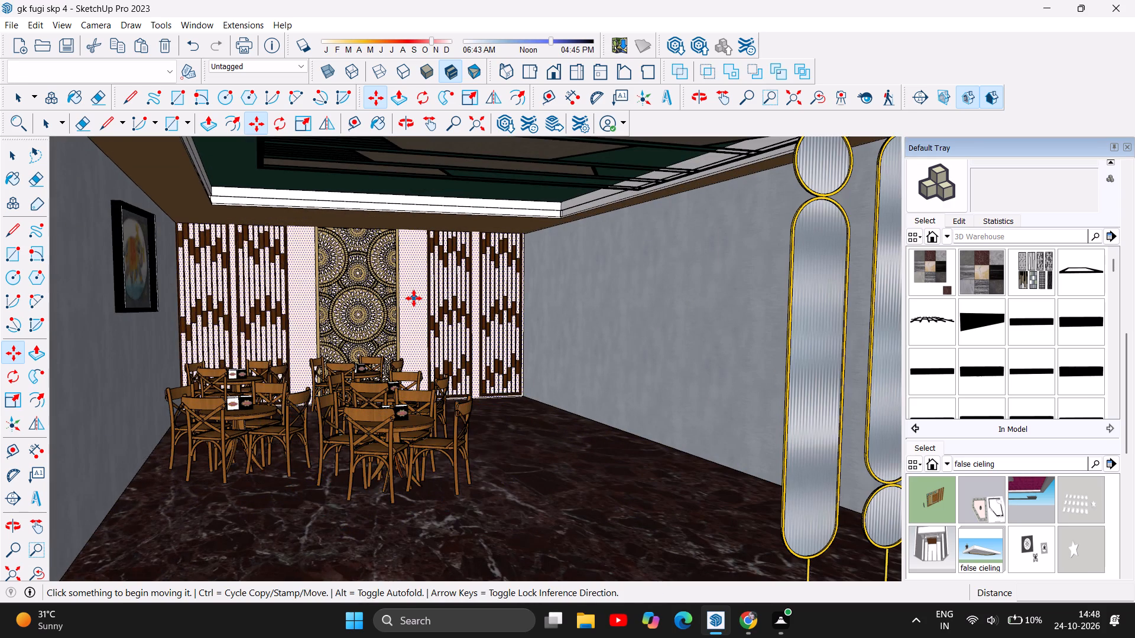
scroll(414, 298, down, 3)
scroll(378, 391, up, 5)
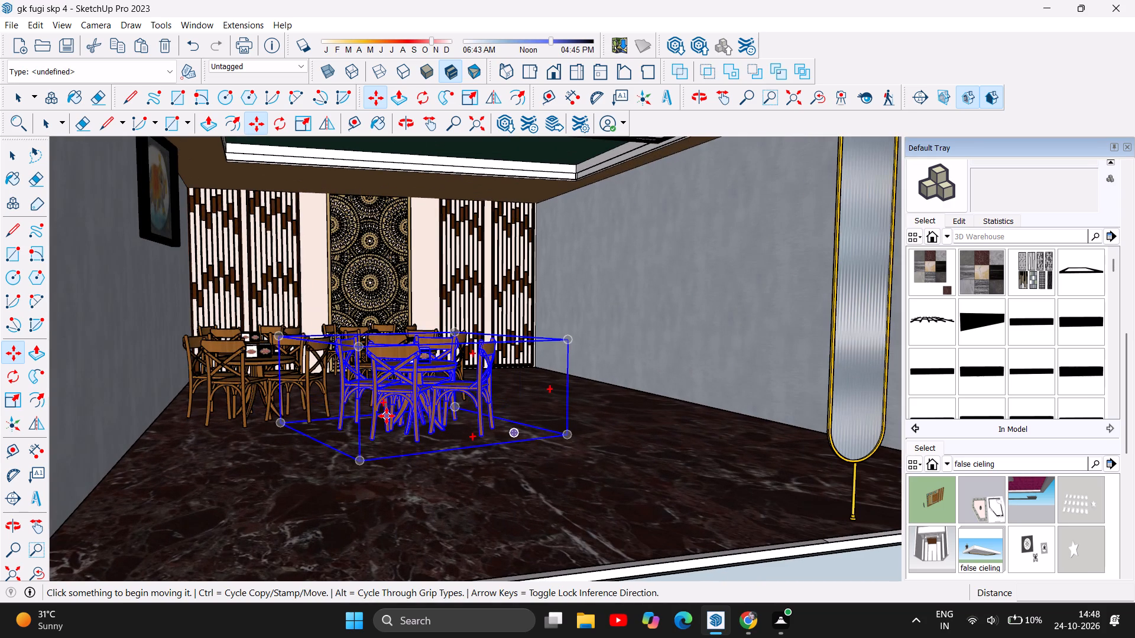
Paste another copy of the table-and-chairs set on the floor beside the picture wall, in front of the existing row.
key(ctrl+v)
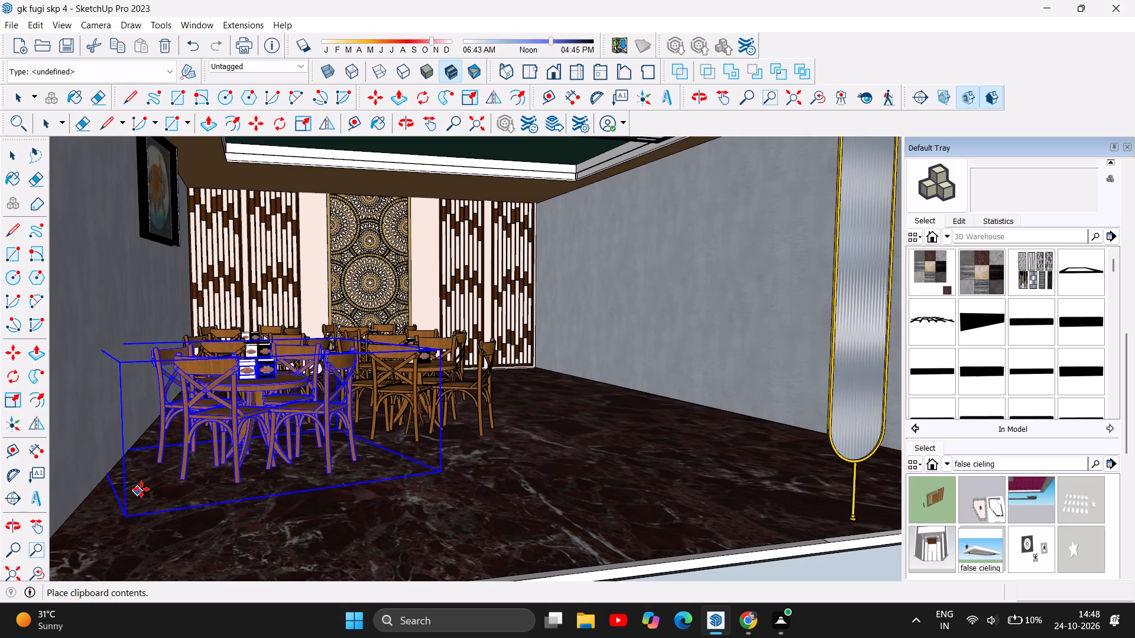
scroll(151, 490, up, 1)
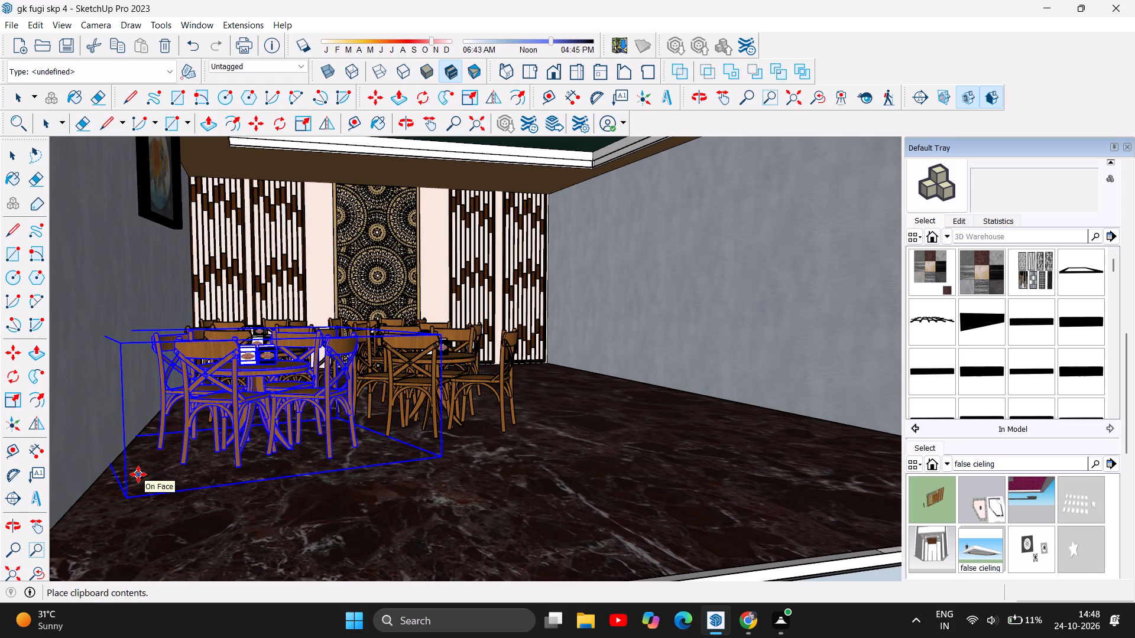
click(138, 474)
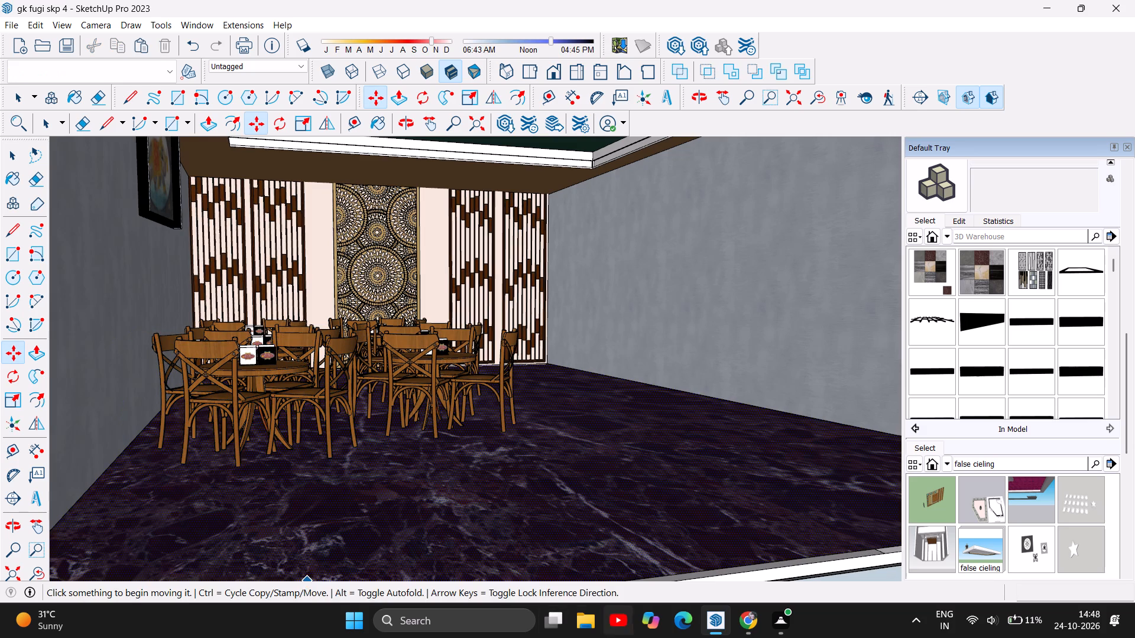
scroll(252, 505, down, 11)
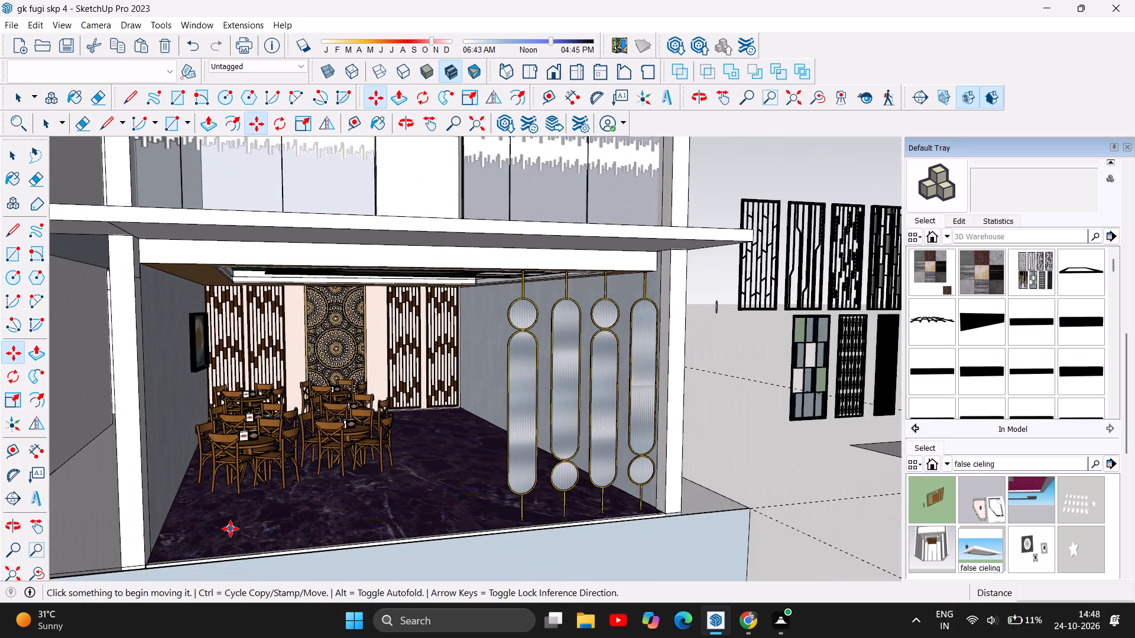
scroll(231, 529, down, 6)
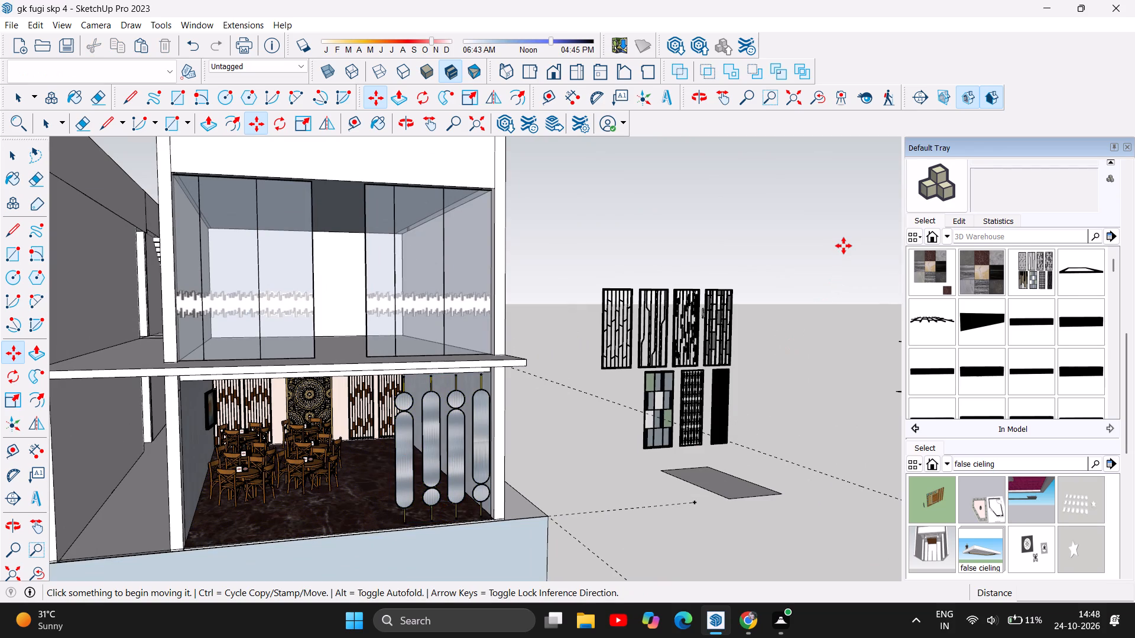
key(Escape)
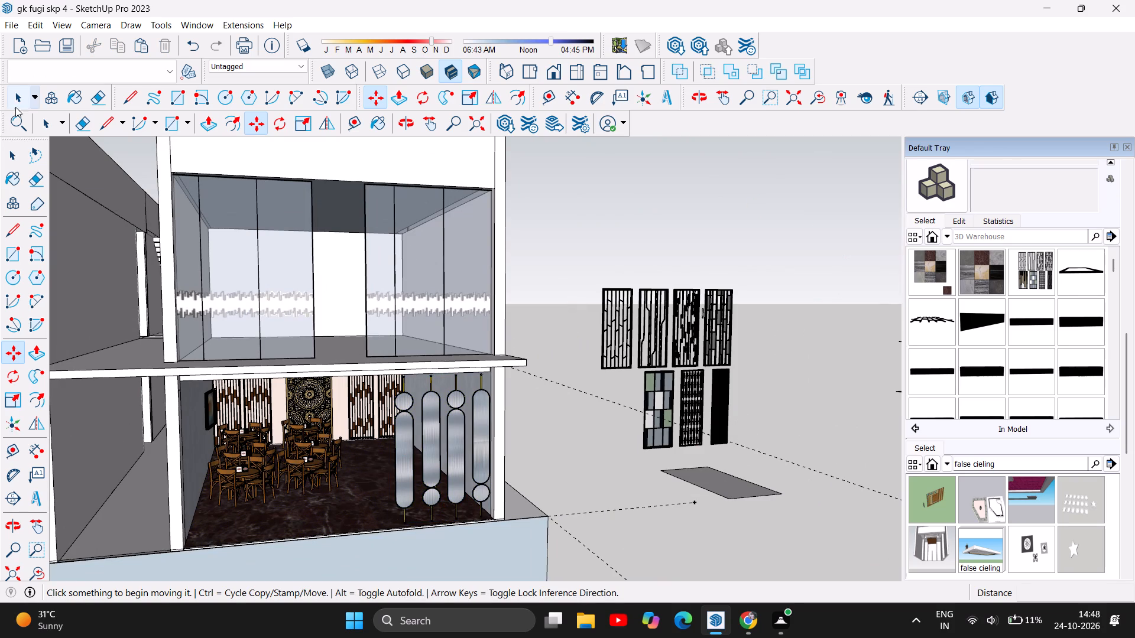
Examine the spacing of the dining sets along the picture wall and in the room's middle, from outside and up close.
click(15, 103)
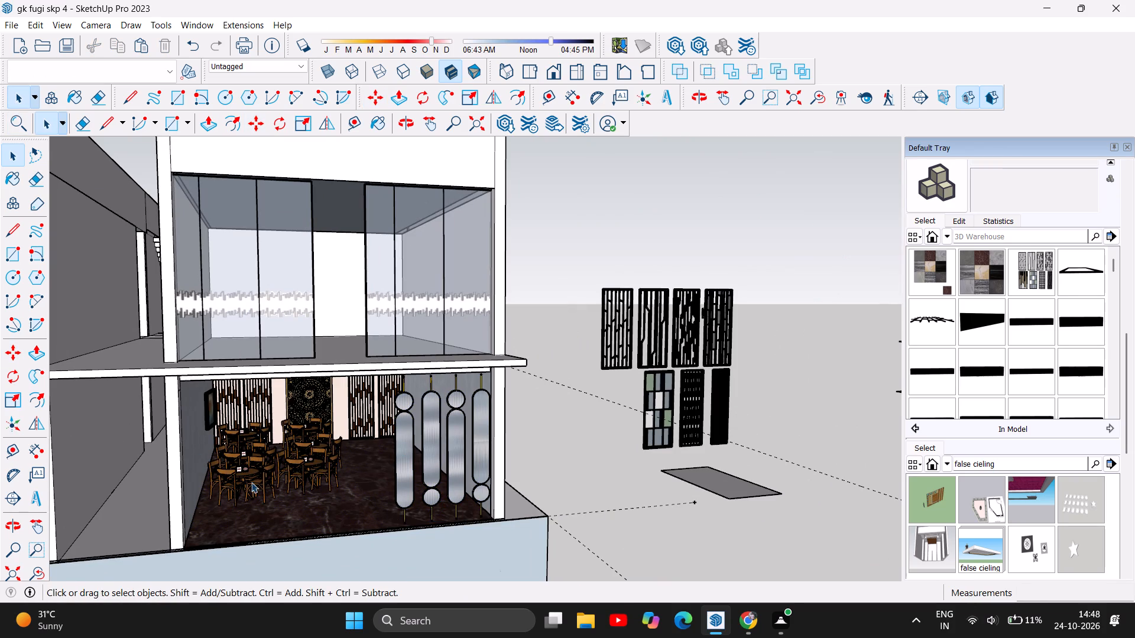
scroll(253, 482, up, 5)
scroll(286, 413, up, 6)
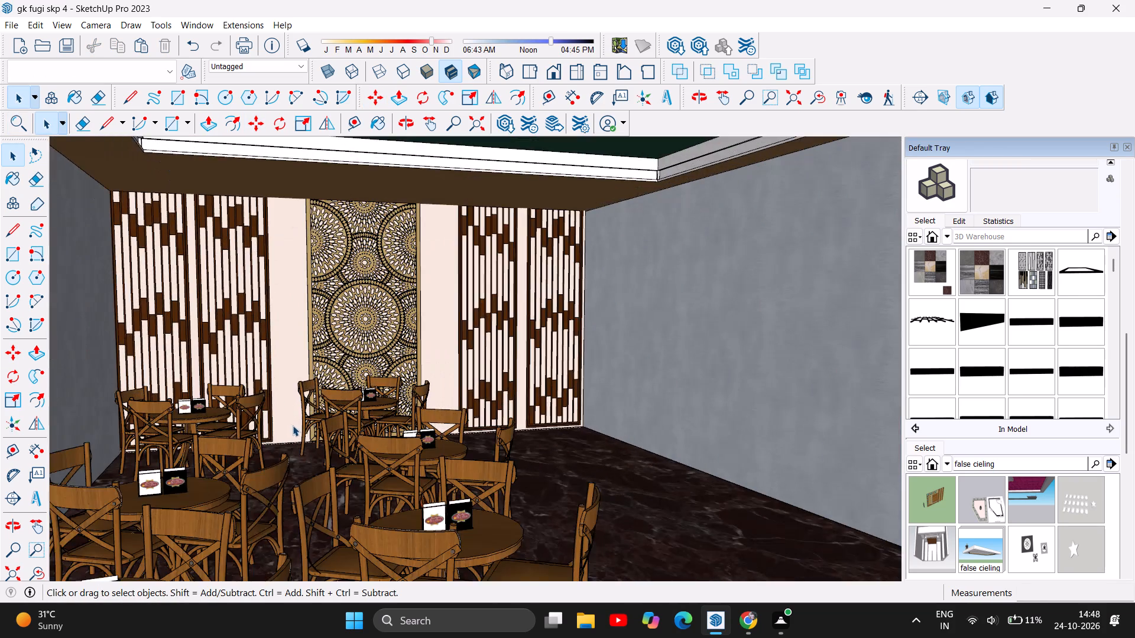
scroll(296, 428, up, 1)
scroll(298, 429, down, 3)
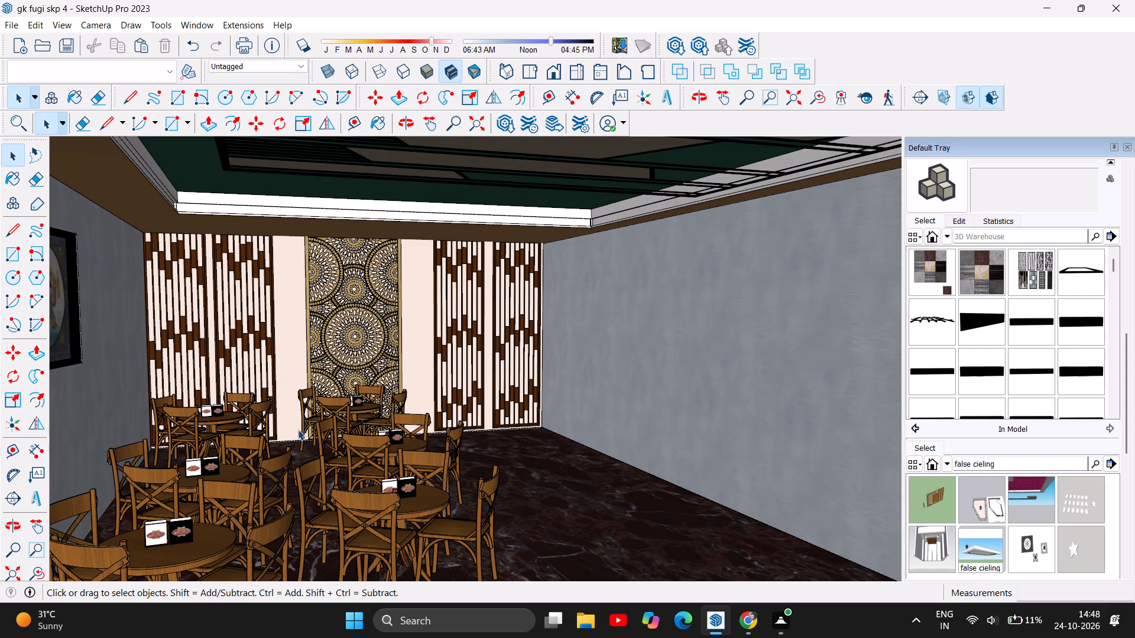
scroll(298, 429, down, 3)
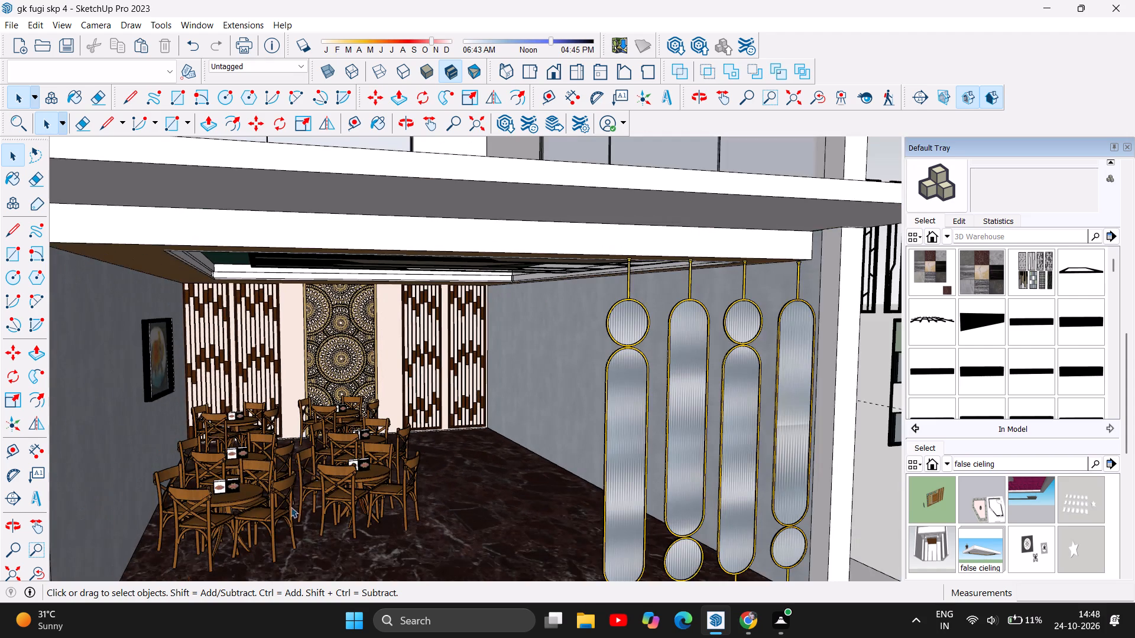
scroll(284, 494, up, 7)
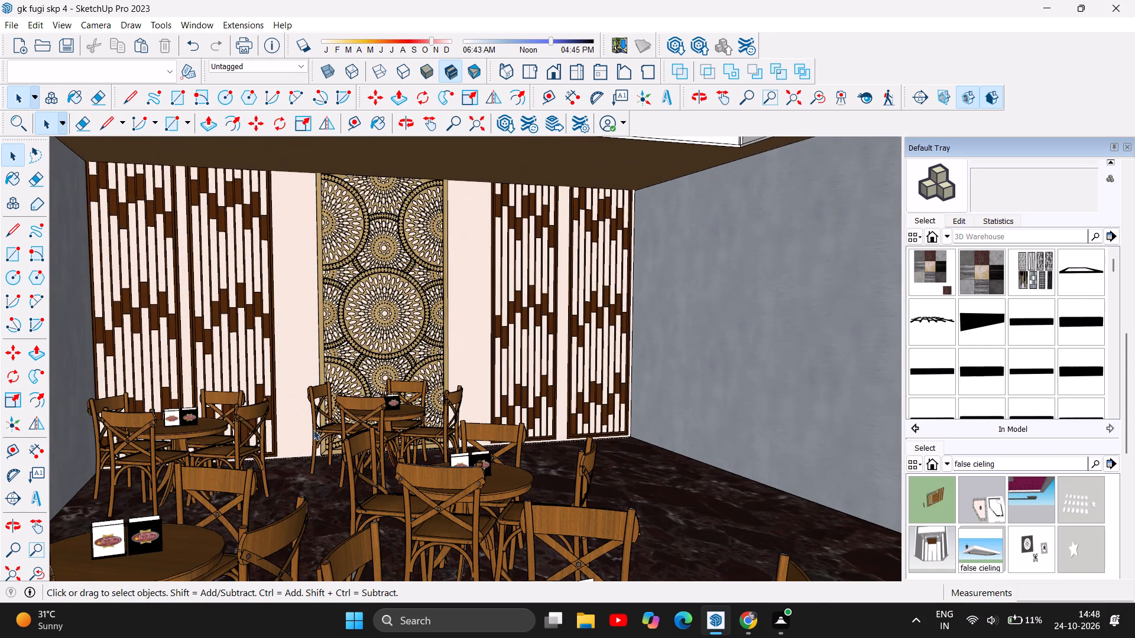
scroll(323, 434, down, 8)
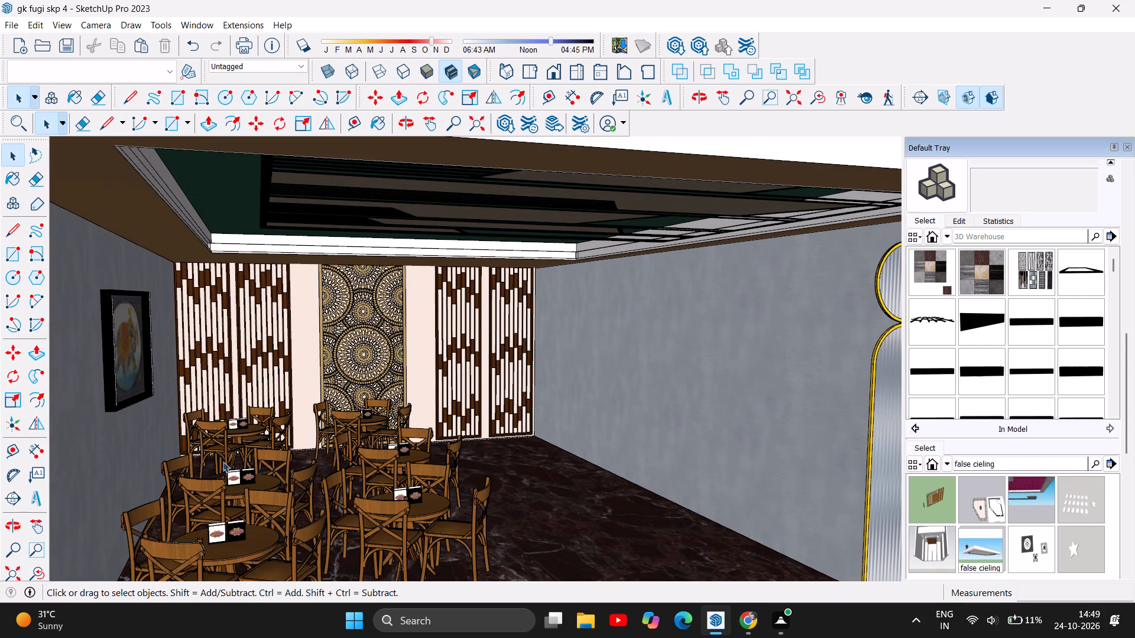
scroll(212, 470, up, 1)
Move the middle table-and-chairs set of the picture-wall row further back towards the patterned screens.
click(200, 490)
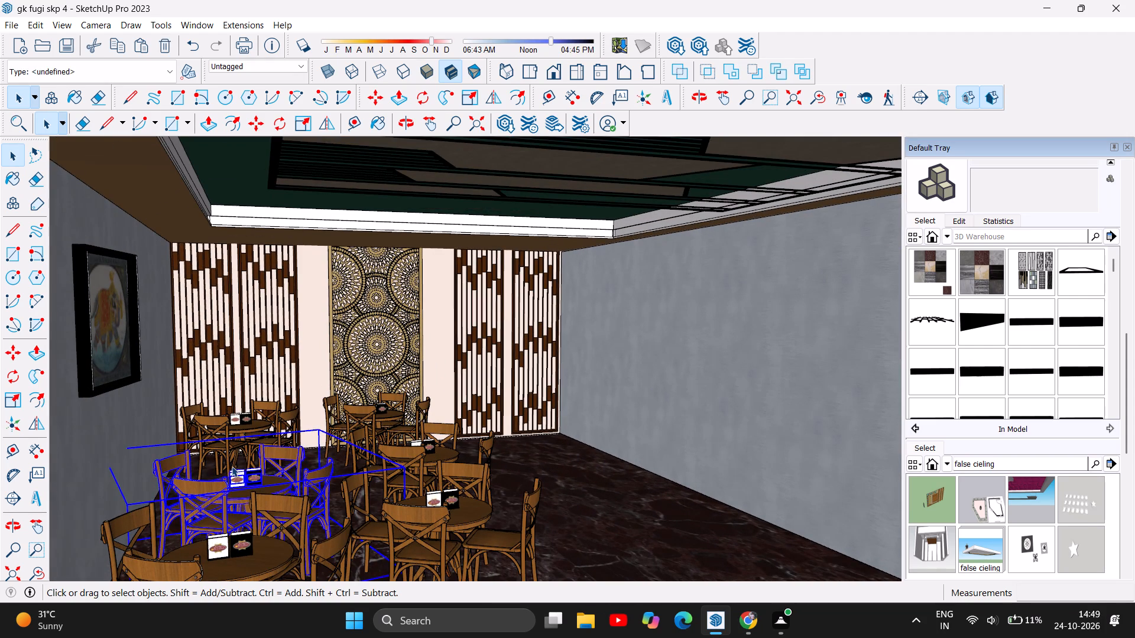
click(376, 95)
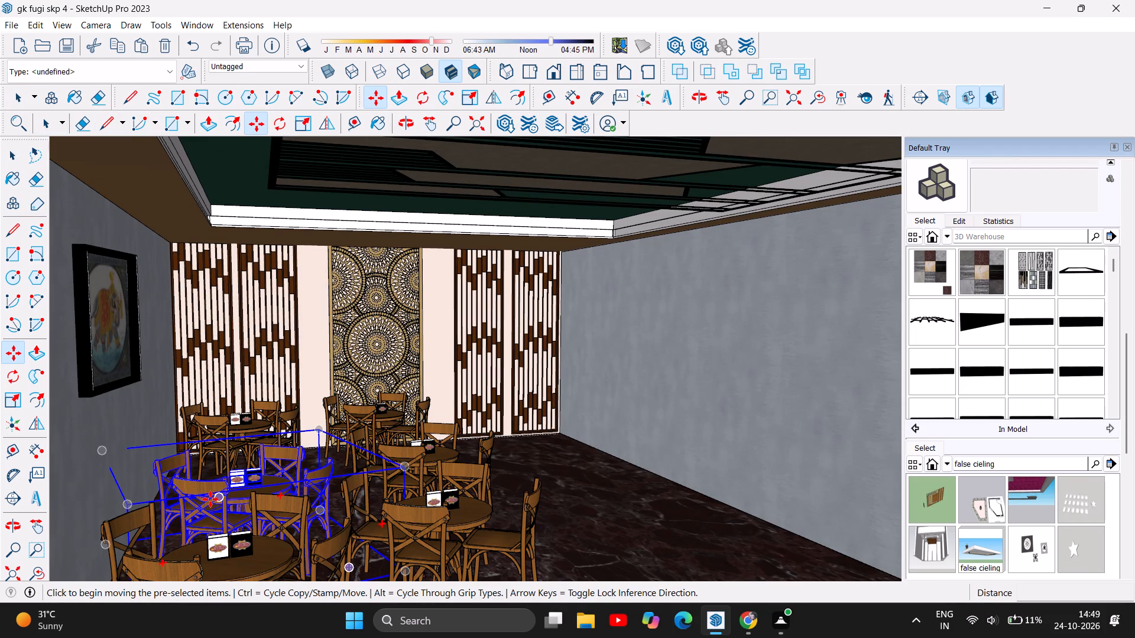
drag(210, 499, 207, 479)
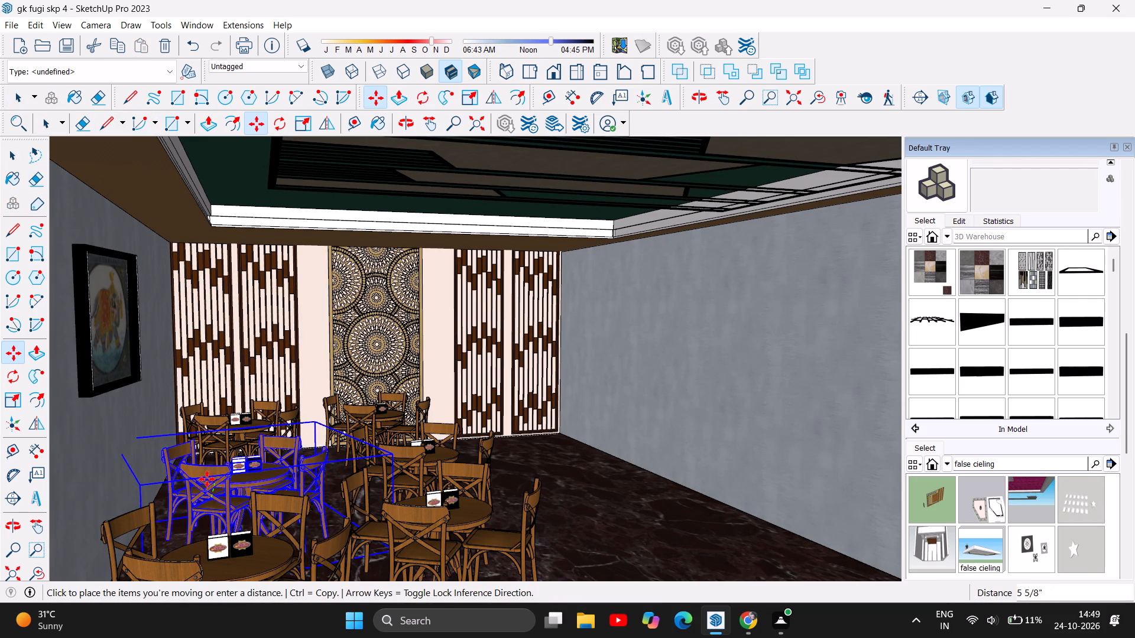
drag(207, 479, 203, 494)
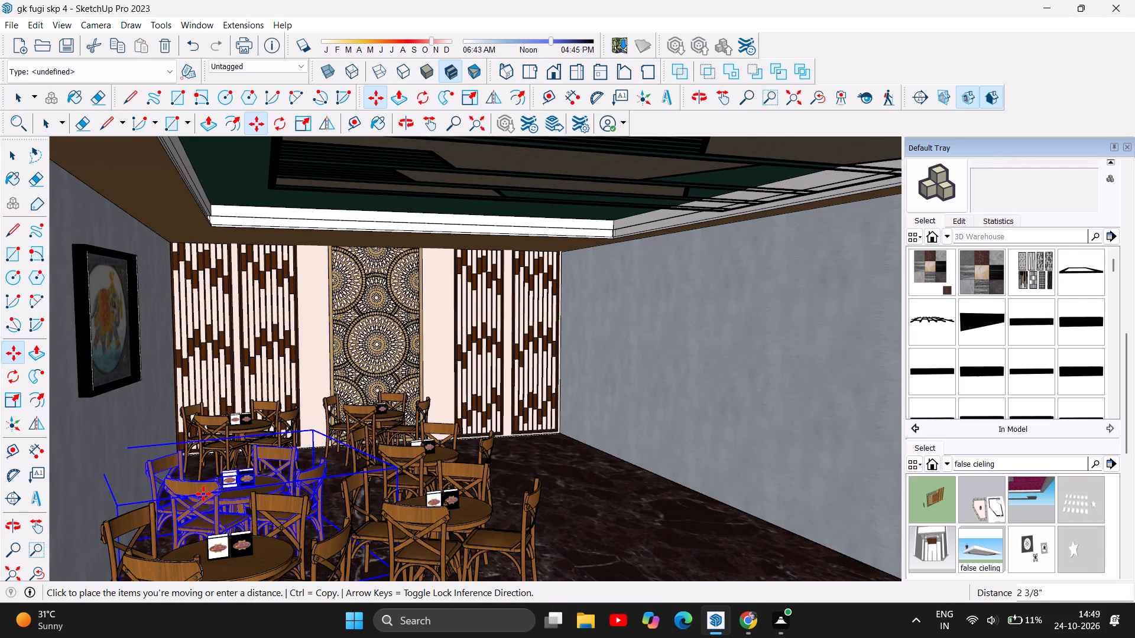
drag(203, 494, 209, 461)
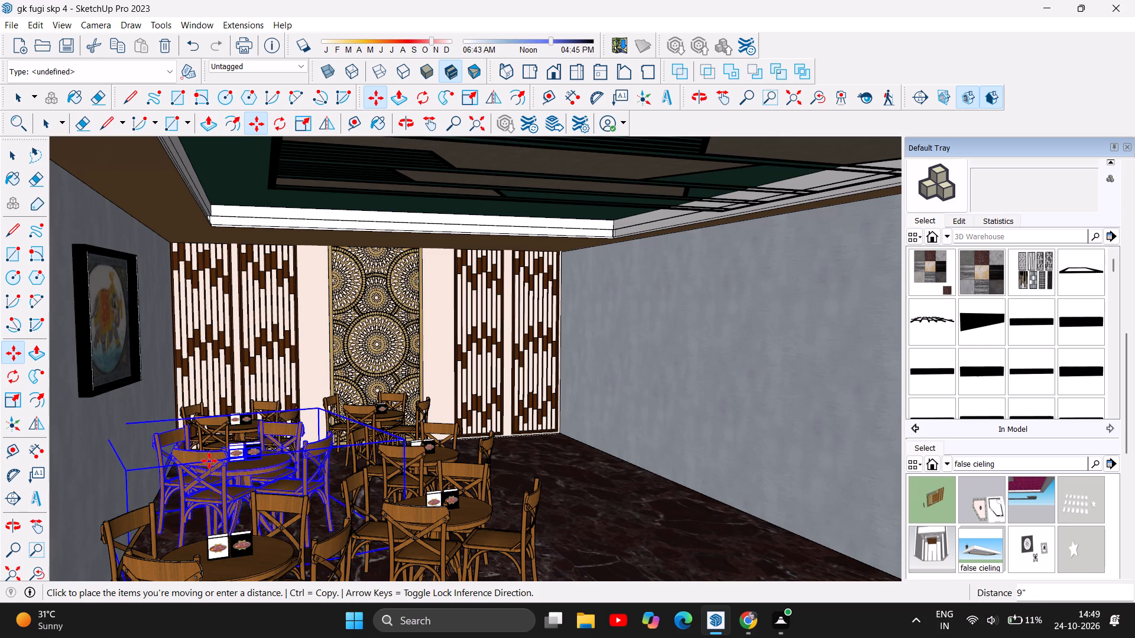
drag(209, 461, 203, 495)
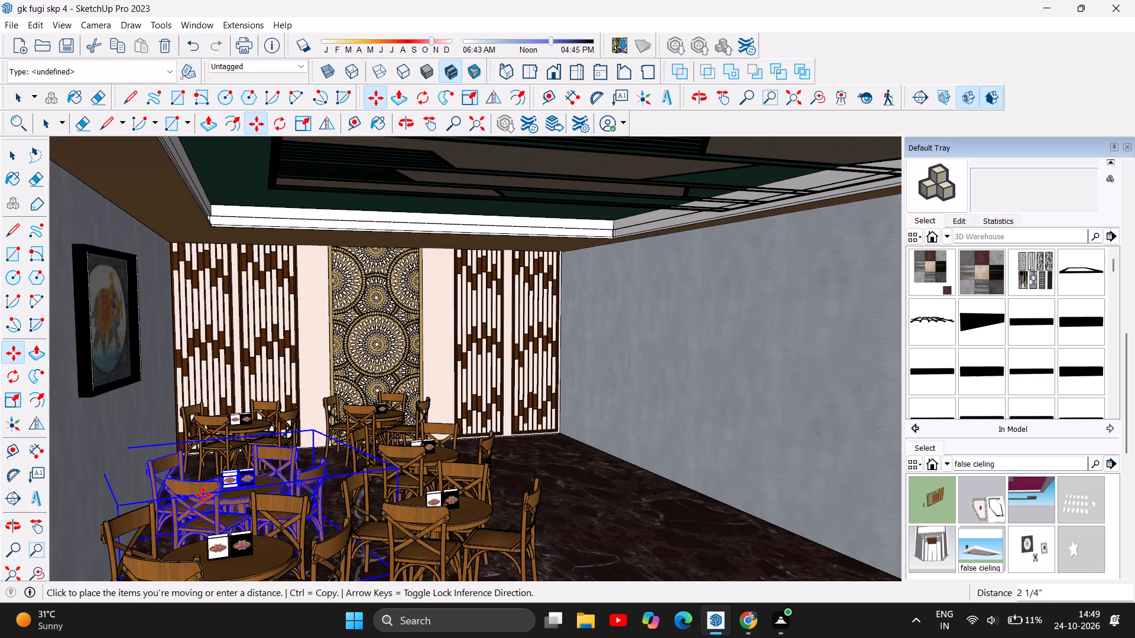
drag(203, 495, 202, 494)
scroll(206, 534, up, 6)
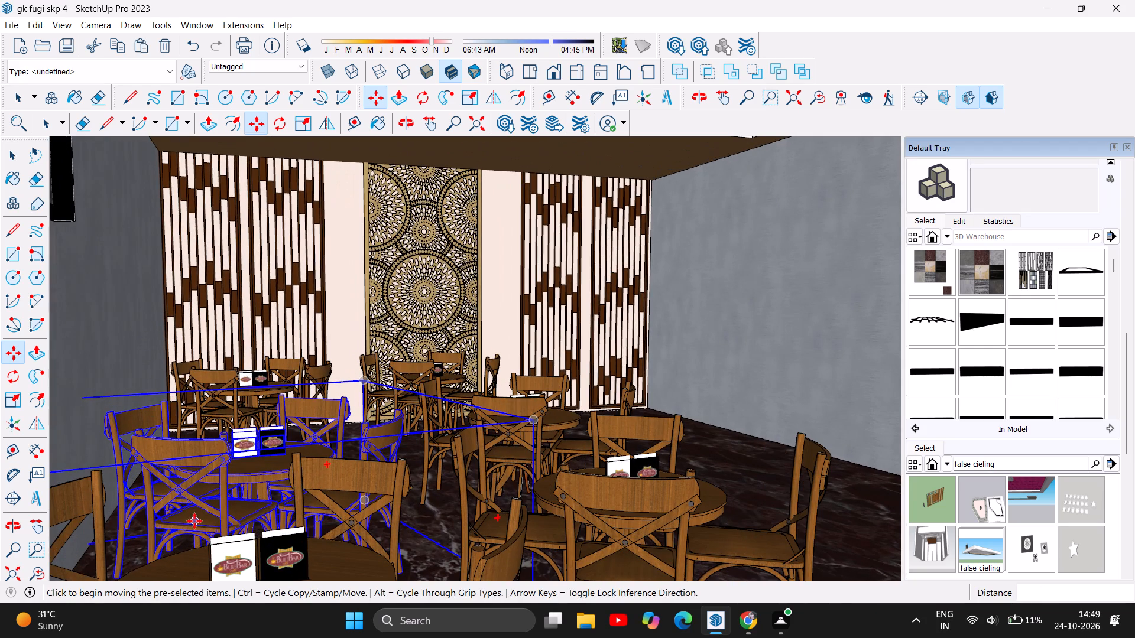
drag(194, 521, 193, 485)
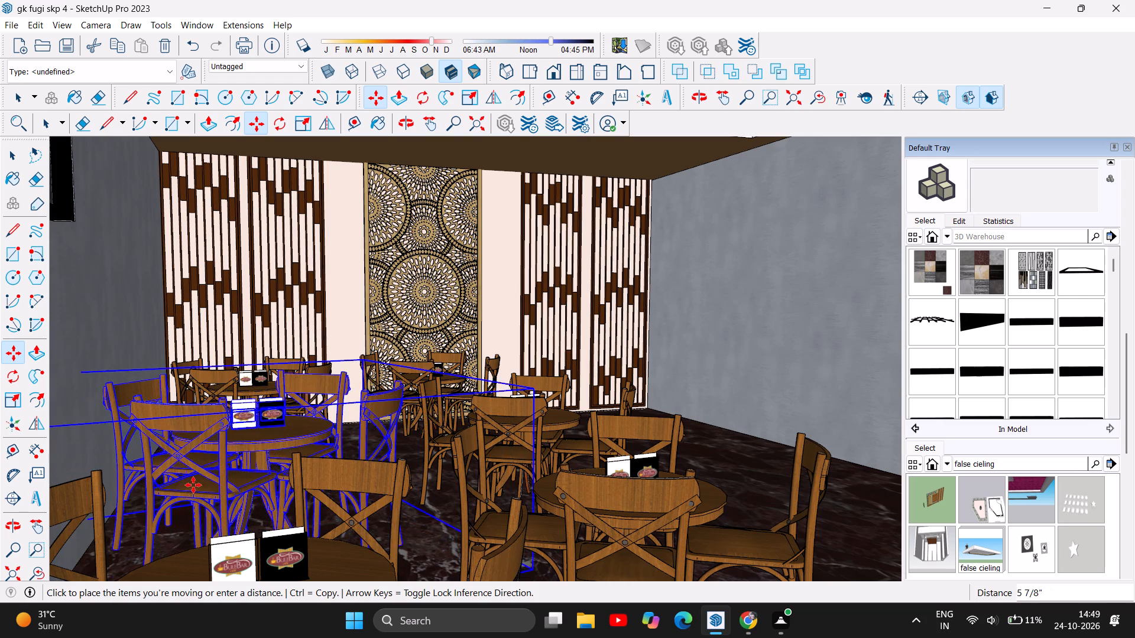
drag(193, 485, 184, 521)
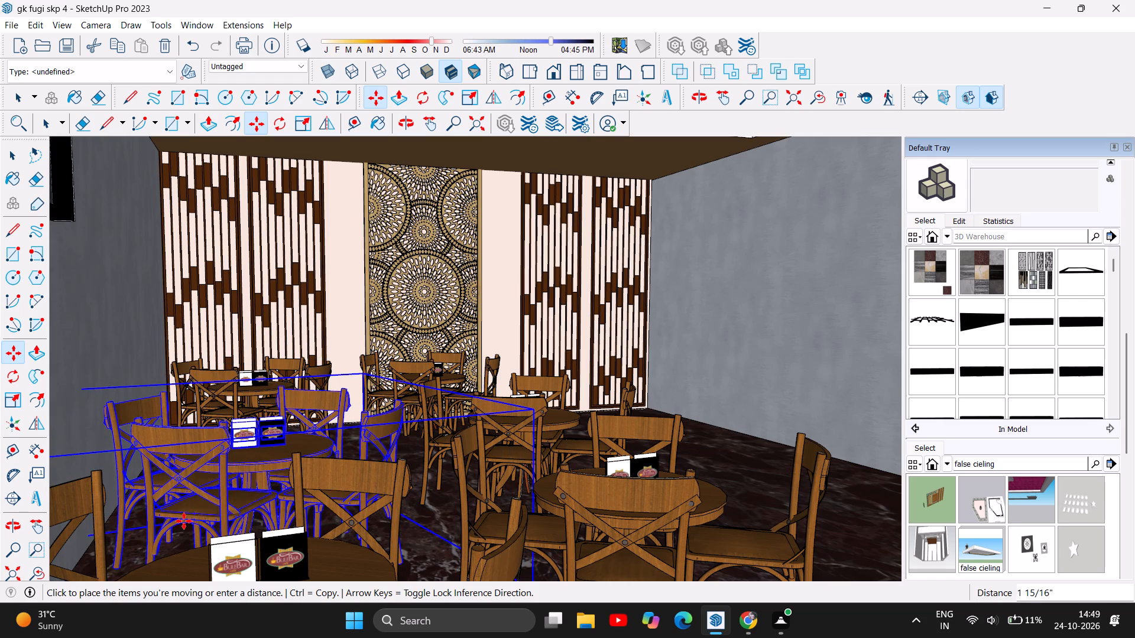
drag(184, 521, 190, 499)
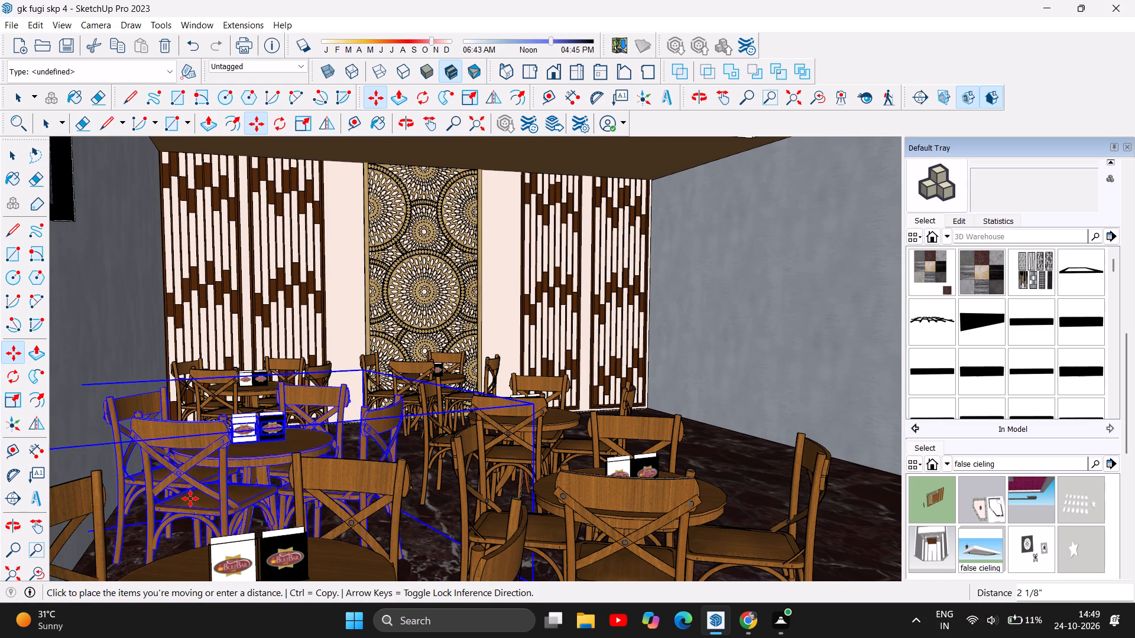
drag(190, 499, 184, 522)
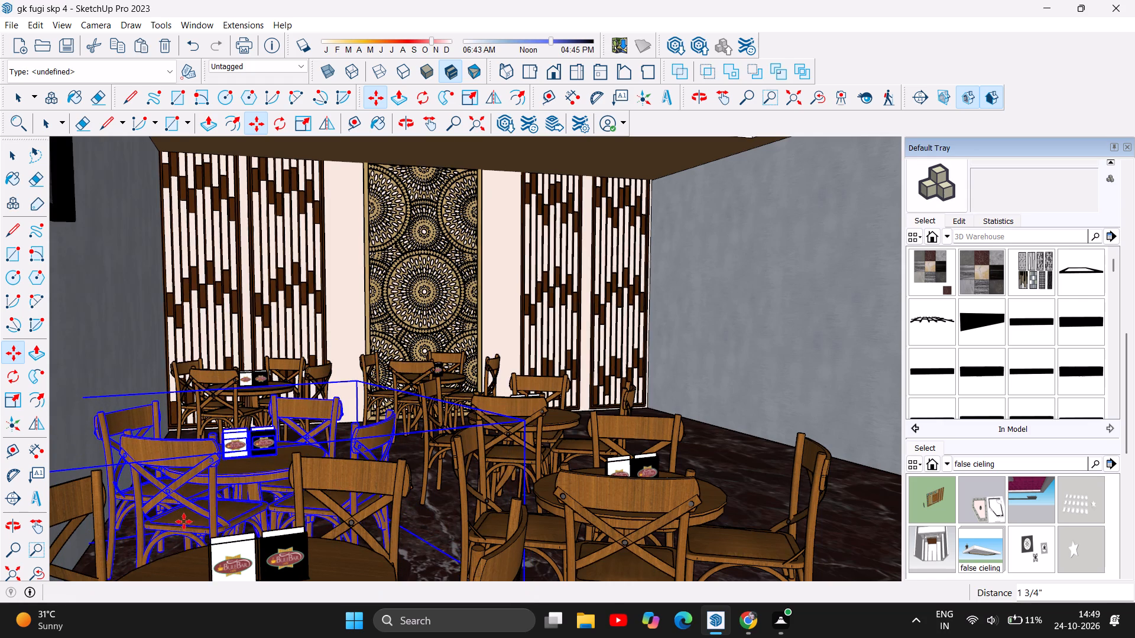
scroll(184, 522, up, 4)
drag(184, 522, 183, 512)
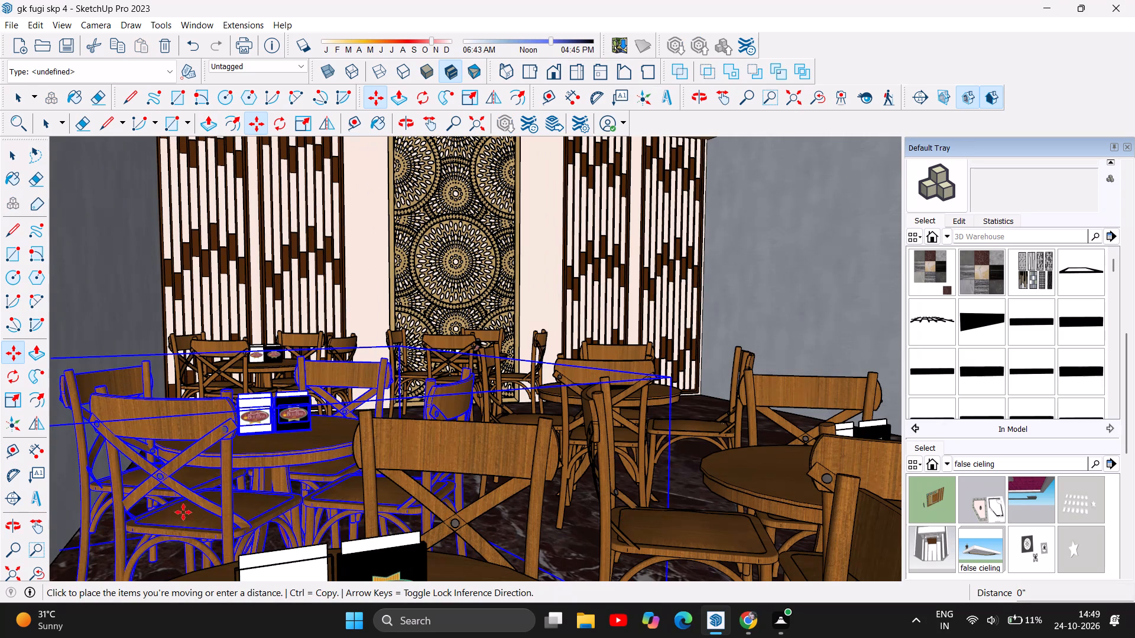
drag(183, 512, 192, 490)
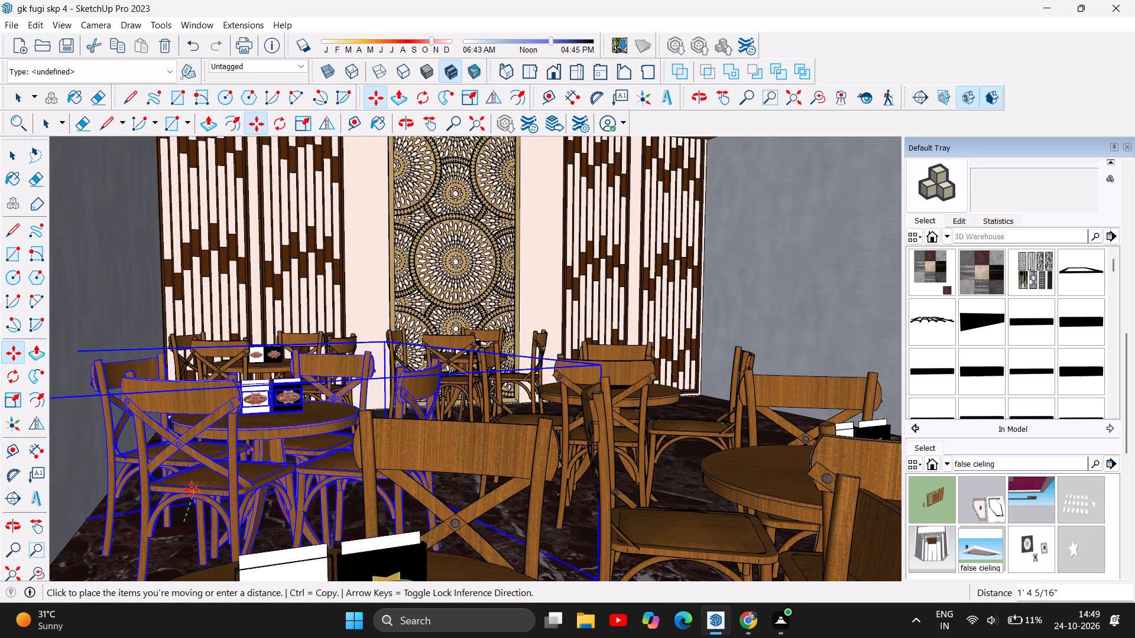
drag(192, 490, 197, 479)
scroll(382, 396, down, 5)
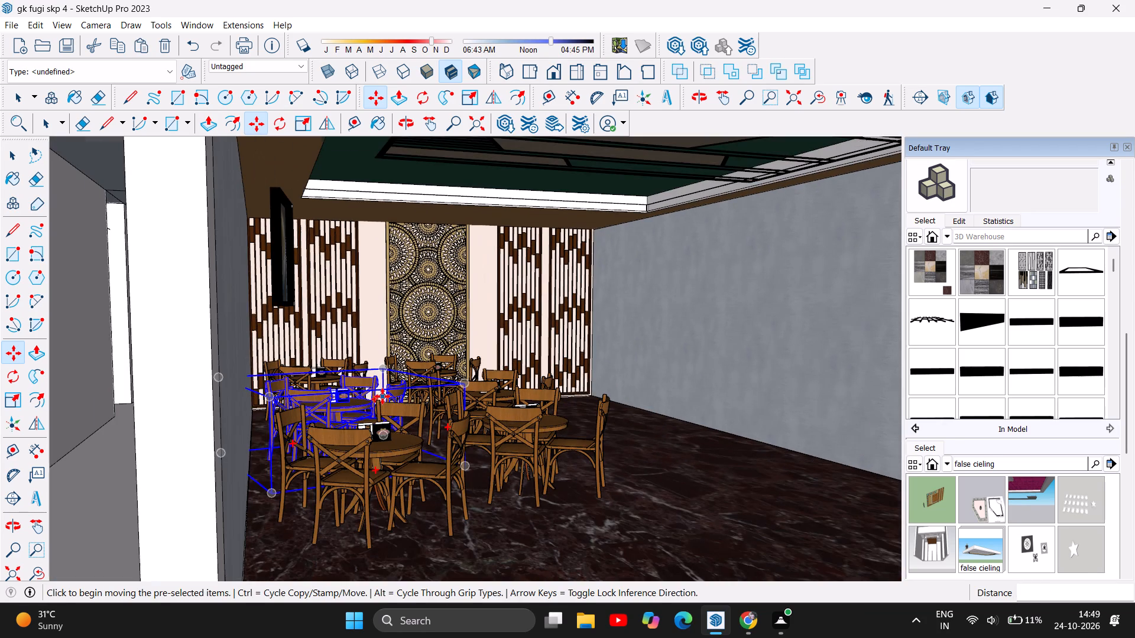
scroll(327, 472, down, 4)
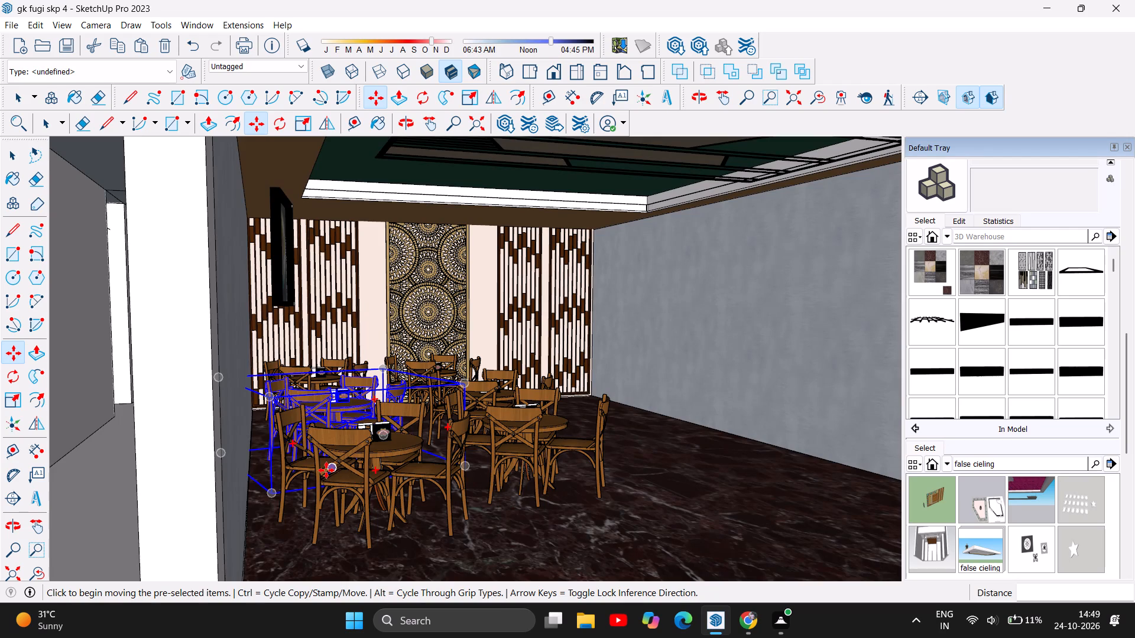
key(Escape)
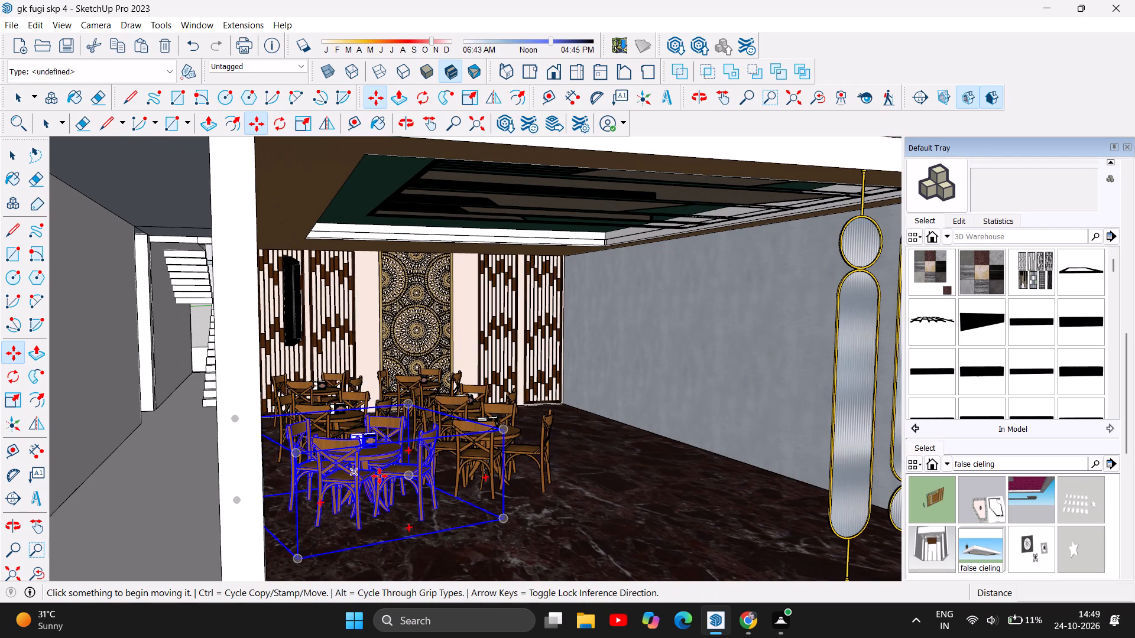
Move the front table-and-chairs set about 1' 2 3/8" back and towards the picture wall, aligning it with its row.
scroll(381, 476, up, 4)
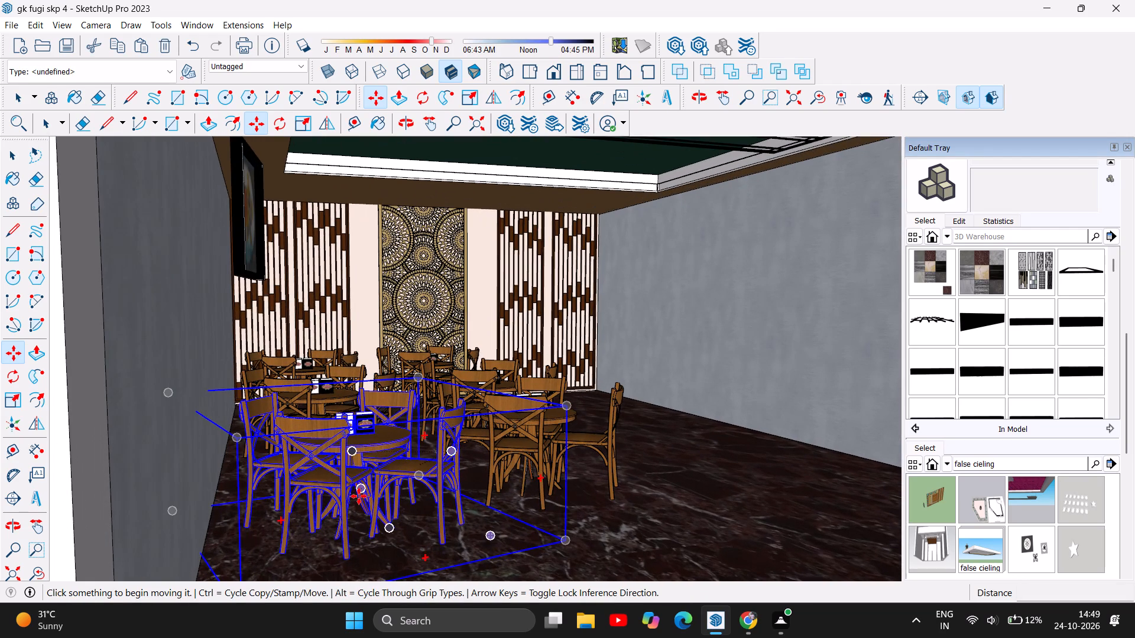
drag(359, 496, 349, 473)
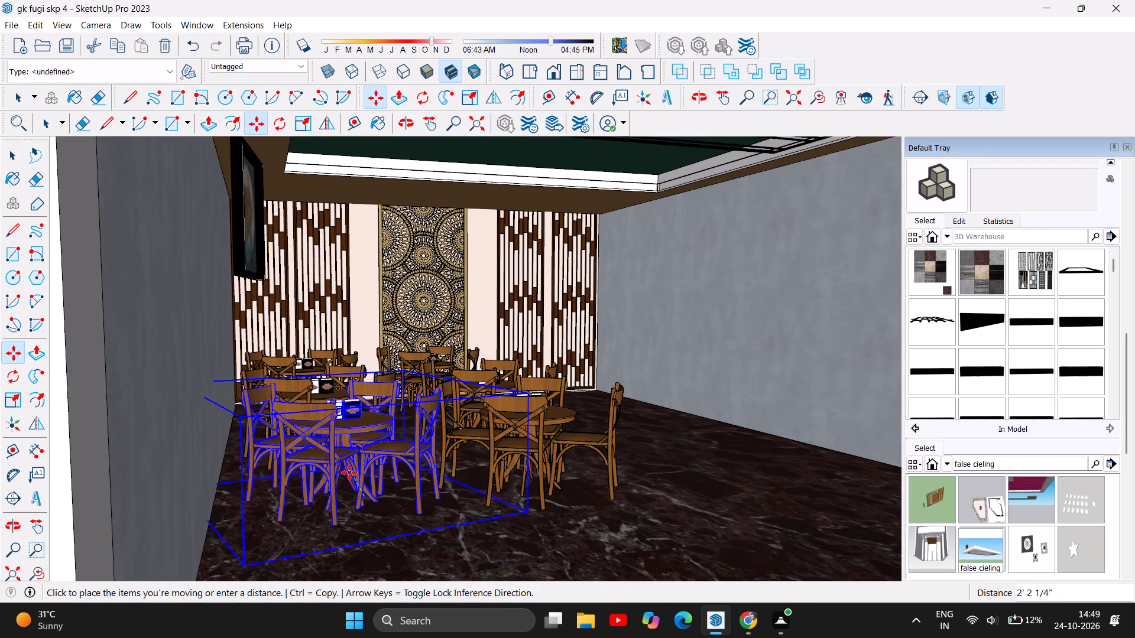
drag(349, 473, 341, 485)
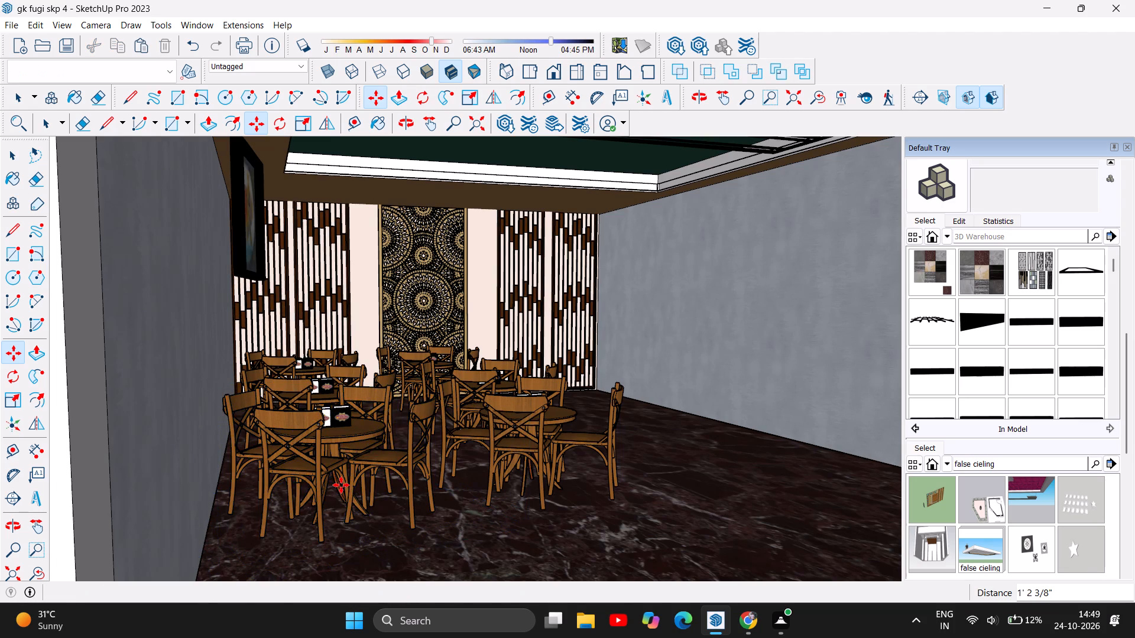
scroll(324, 464, down, 10)
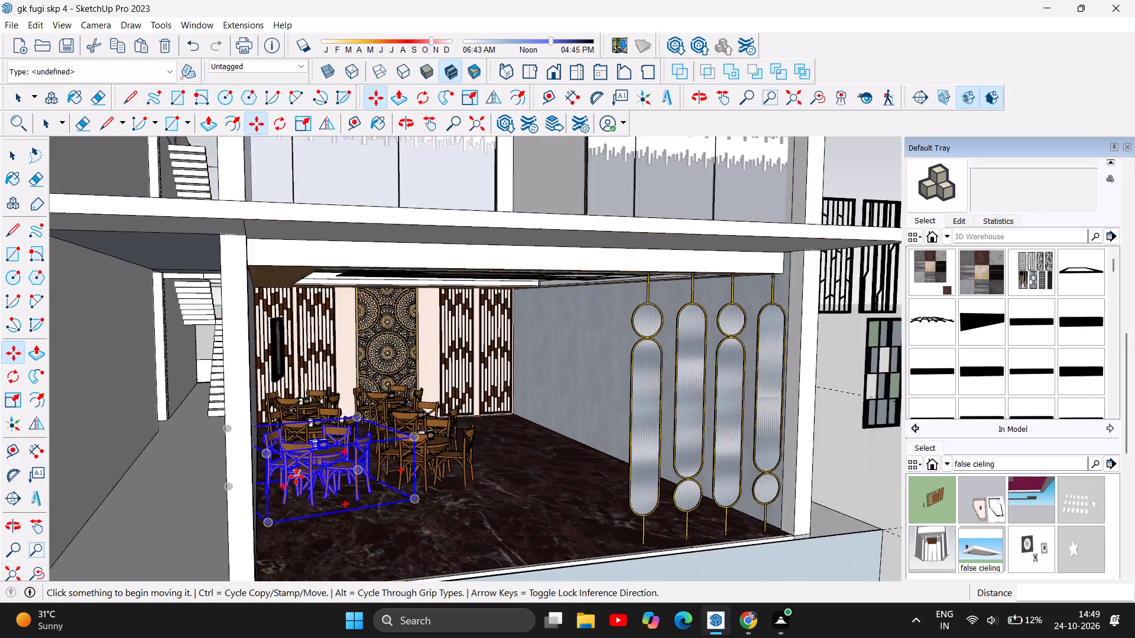
scroll(296, 477, down, 4)
key(Escape)
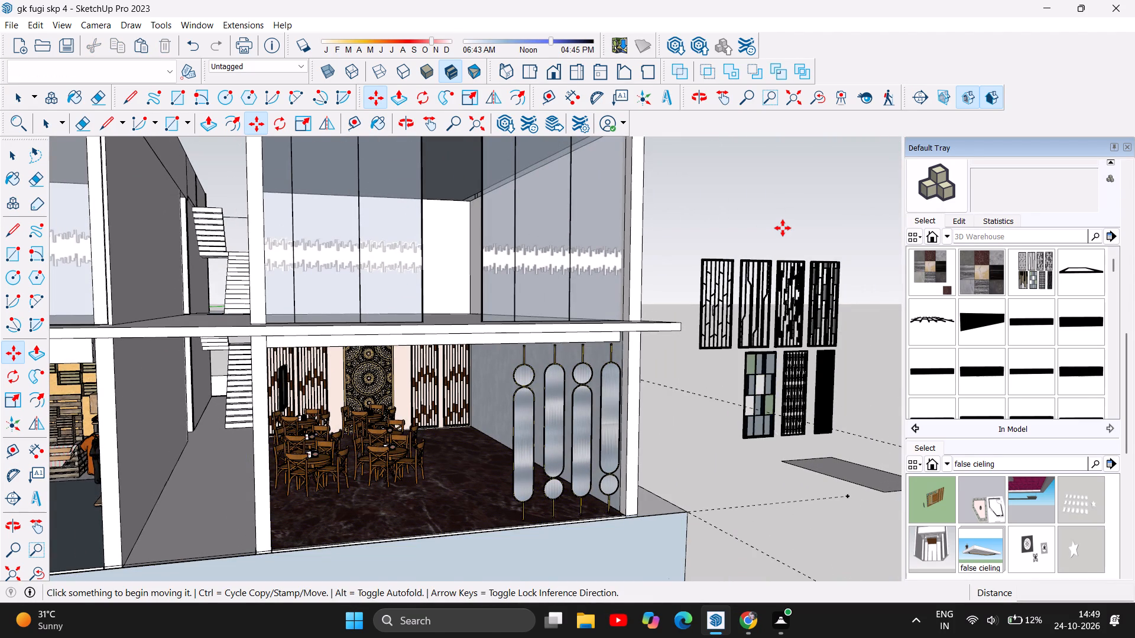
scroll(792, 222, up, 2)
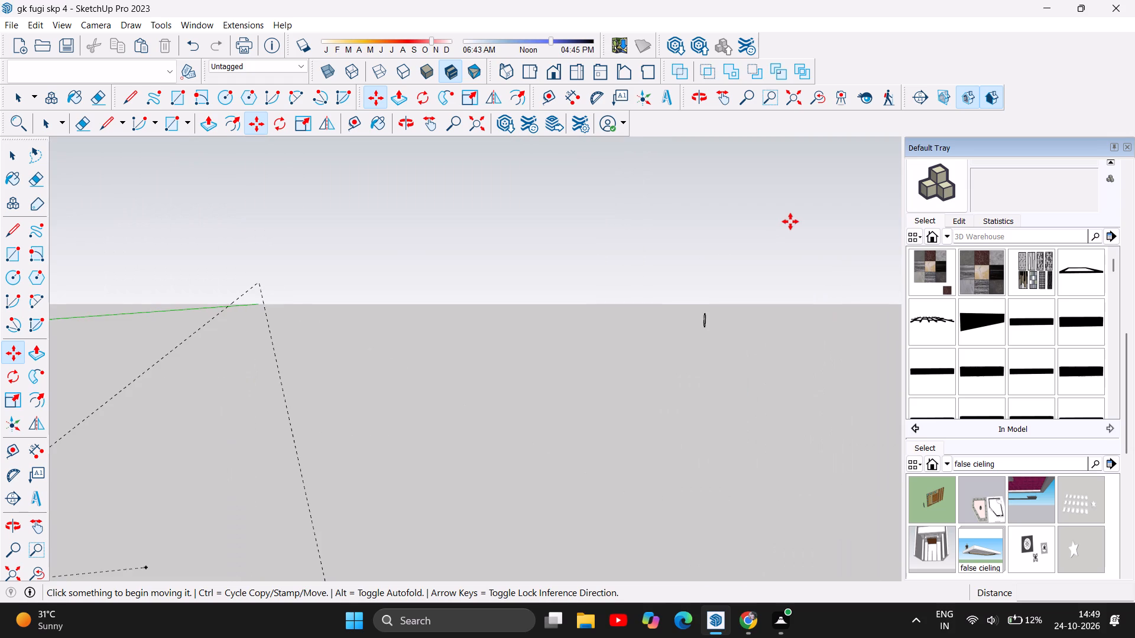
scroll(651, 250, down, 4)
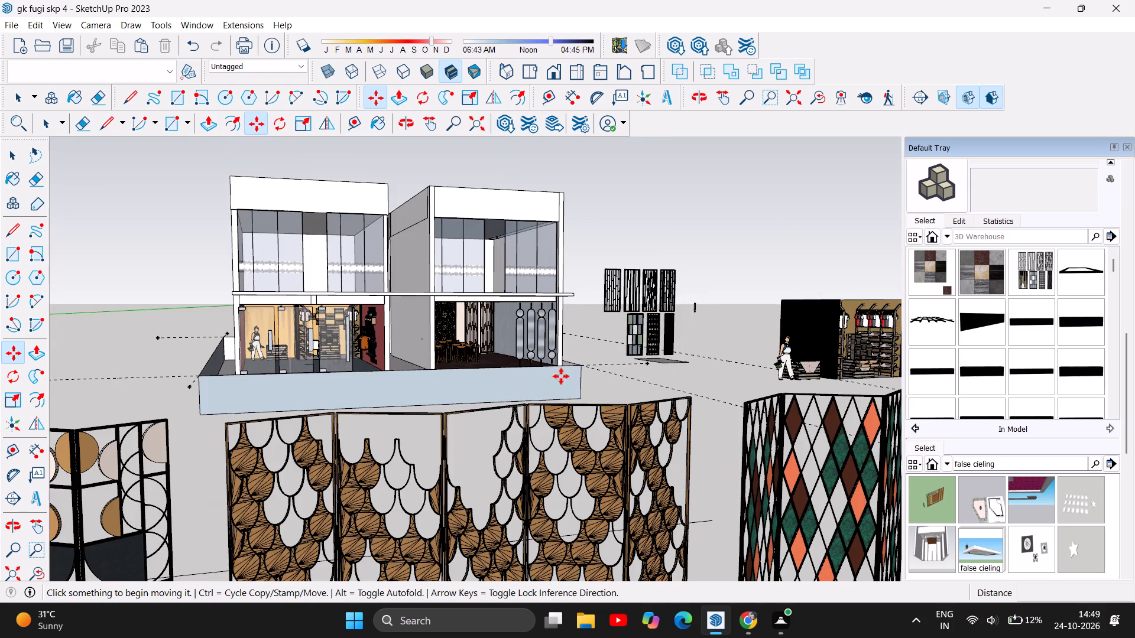
Examine the alignment and spacing of the two rows of table-and-chair sets up close inside the ground-floor dining room.
scroll(541, 348, up, 5)
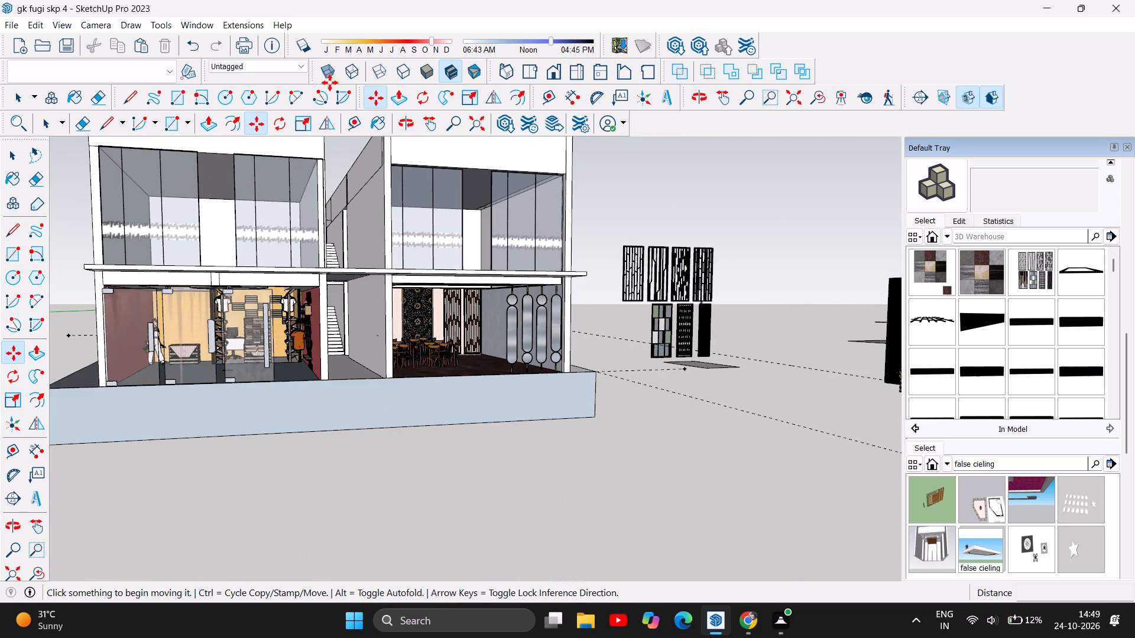
click(402, 126)
drag(436, 282, 402, 304)
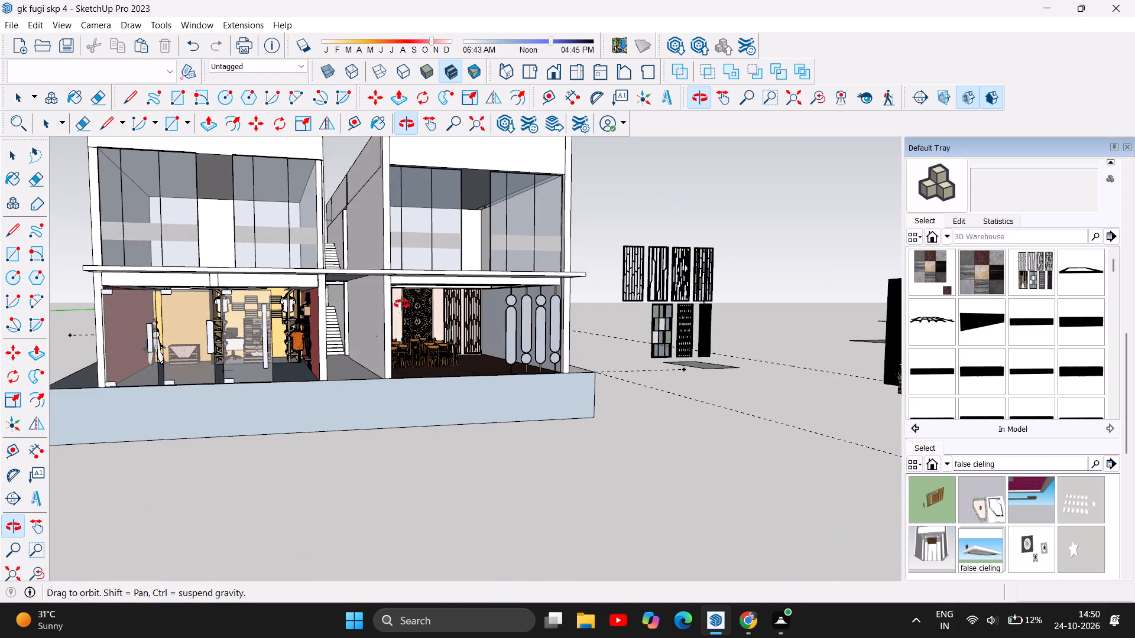
drag(402, 304, 382, 325)
scroll(390, 351, up, 4)
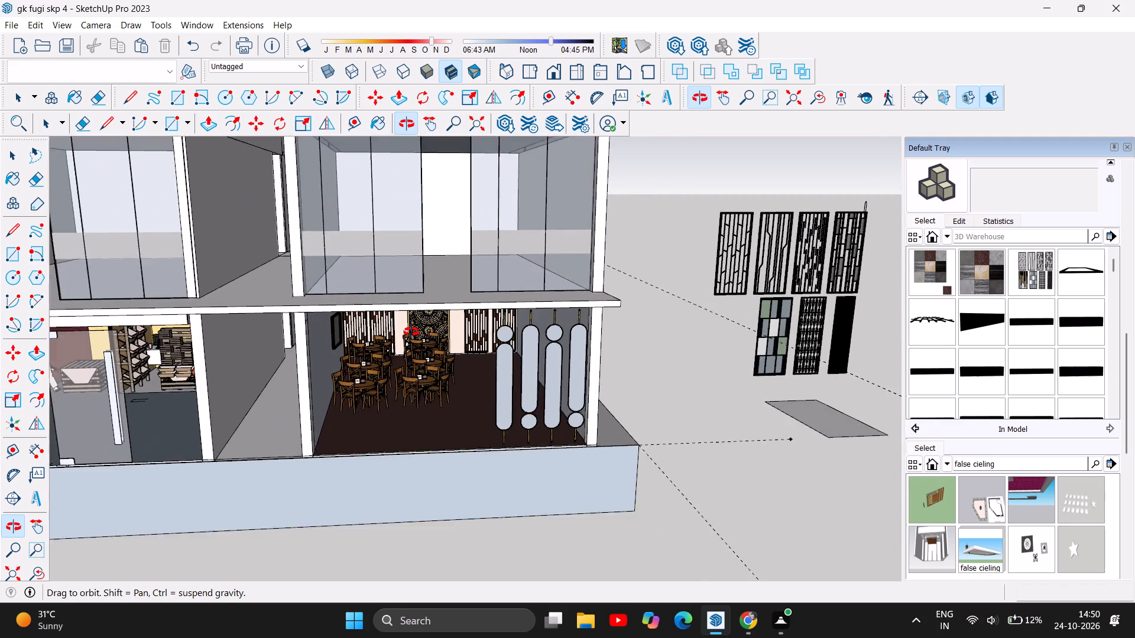
scroll(411, 332, up, 2)
scroll(370, 386, up, 6)
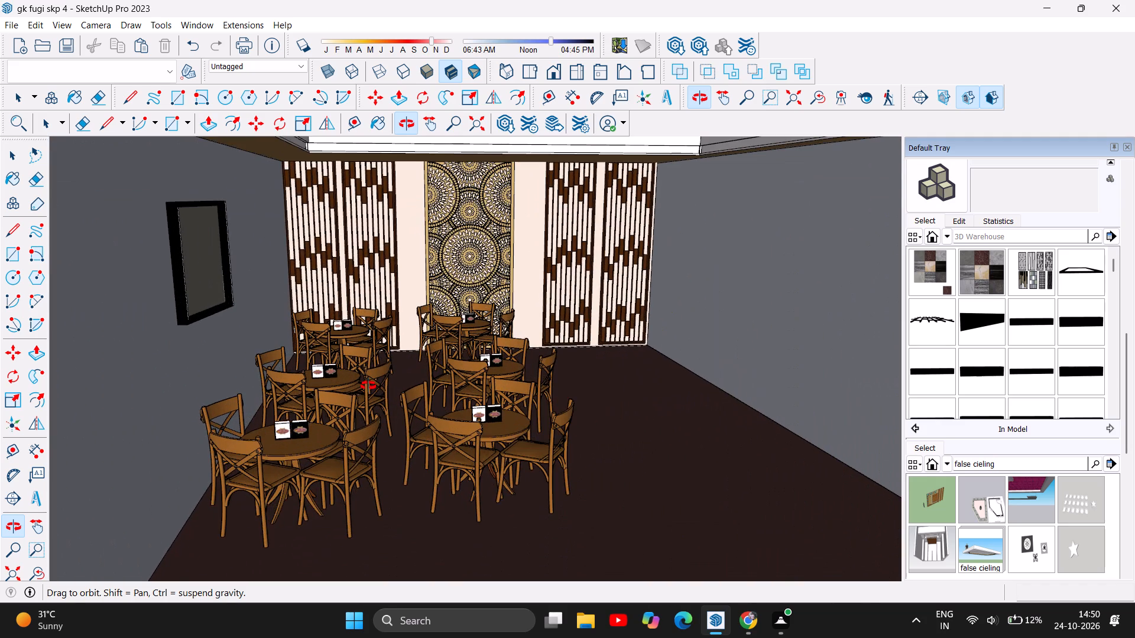
scroll(368, 386, up, 3)
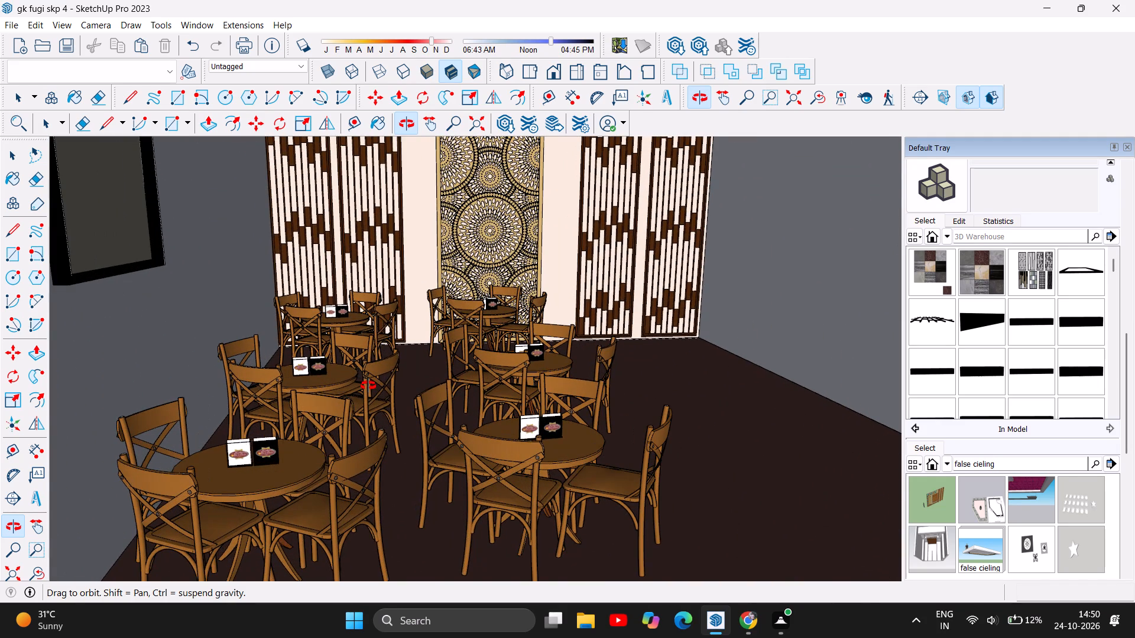
scroll(368, 386, up, 1)
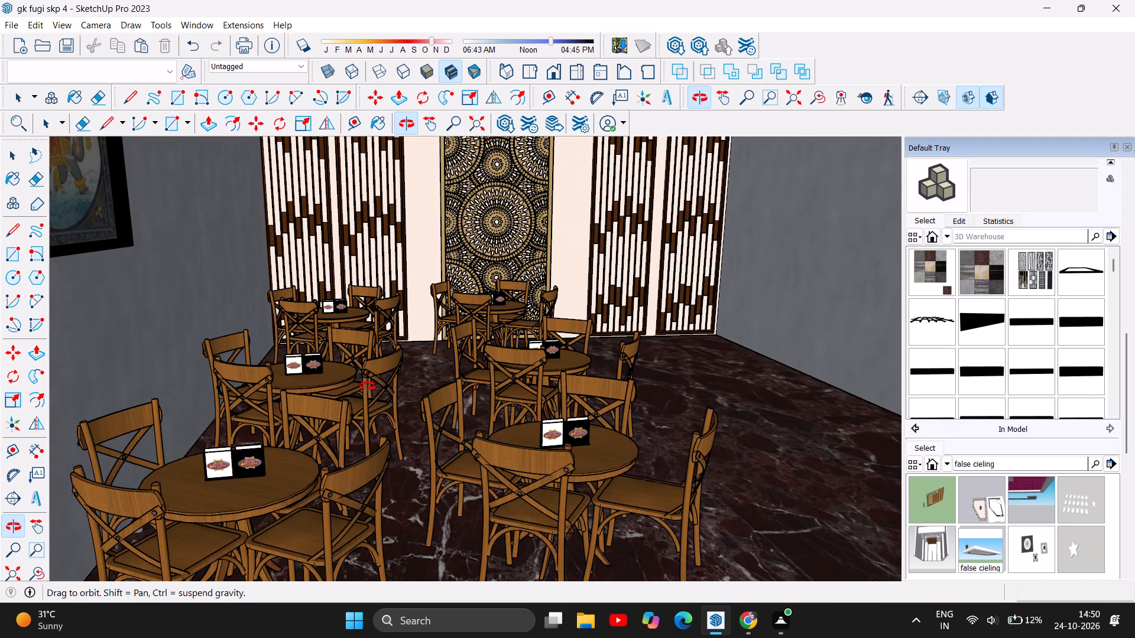
scroll(397, 333, up, 1)
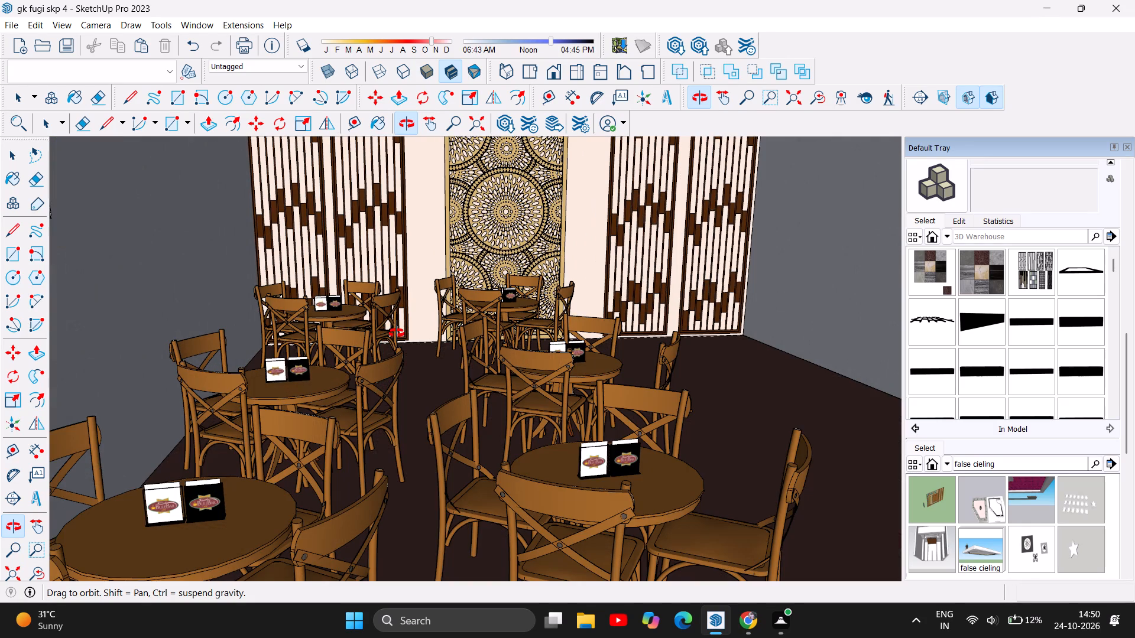
scroll(397, 333, down, 1)
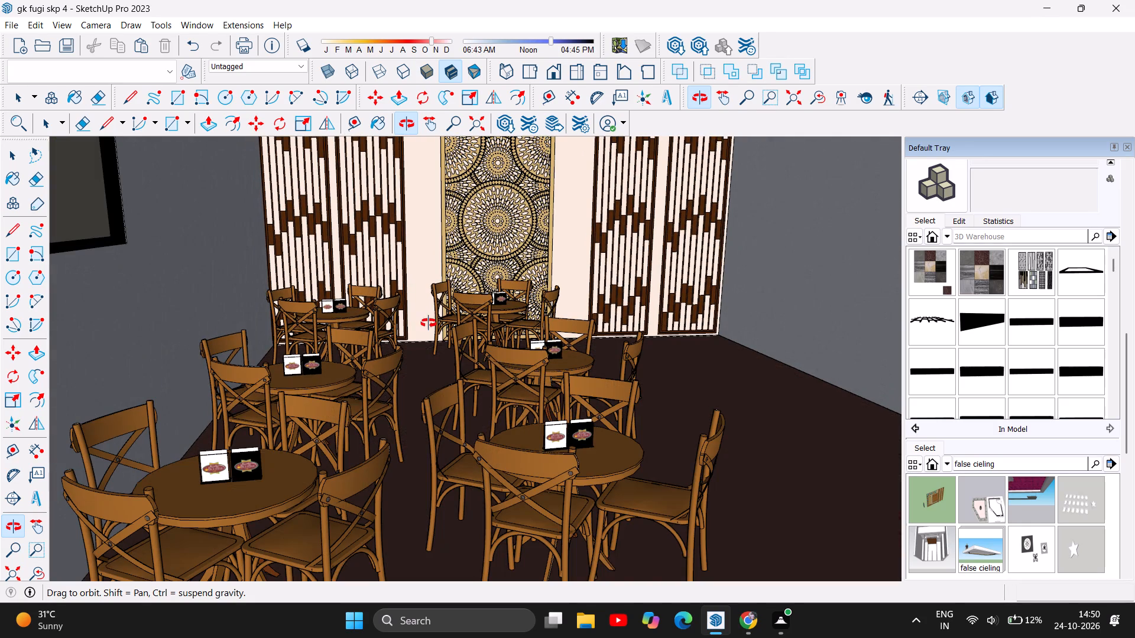
scroll(490, 288, up, 2)
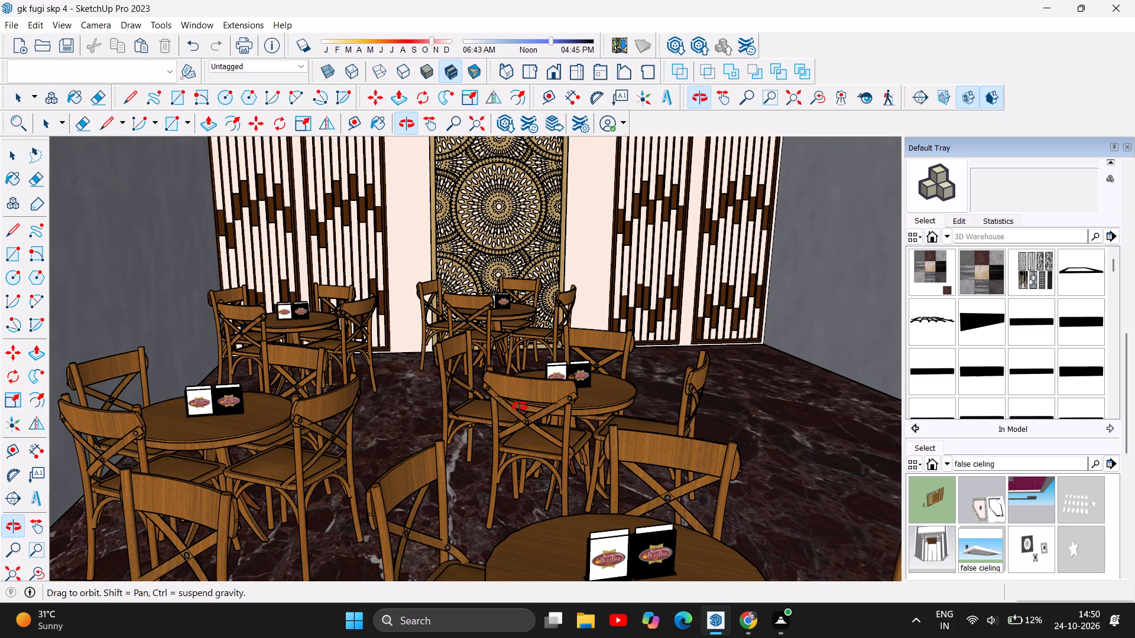
scroll(424, 331, down, 5)
scroll(374, 462, up, 4)
scroll(356, 379, up, 6)
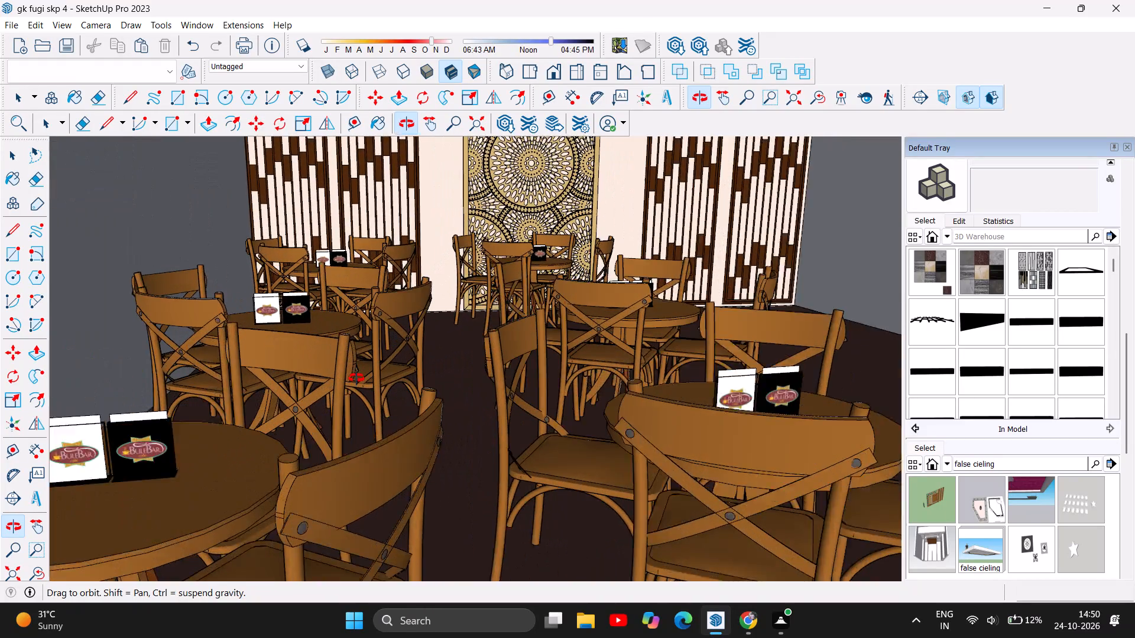
scroll(356, 378, up, 2)
scroll(356, 378, down, 4)
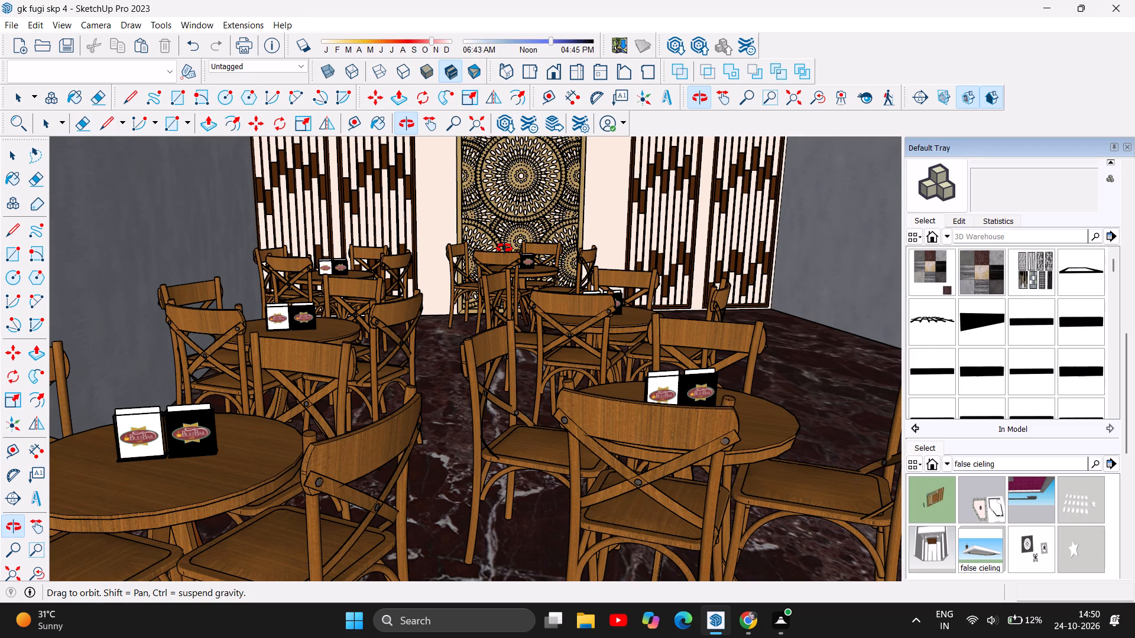
scroll(327, 262, up, 2)
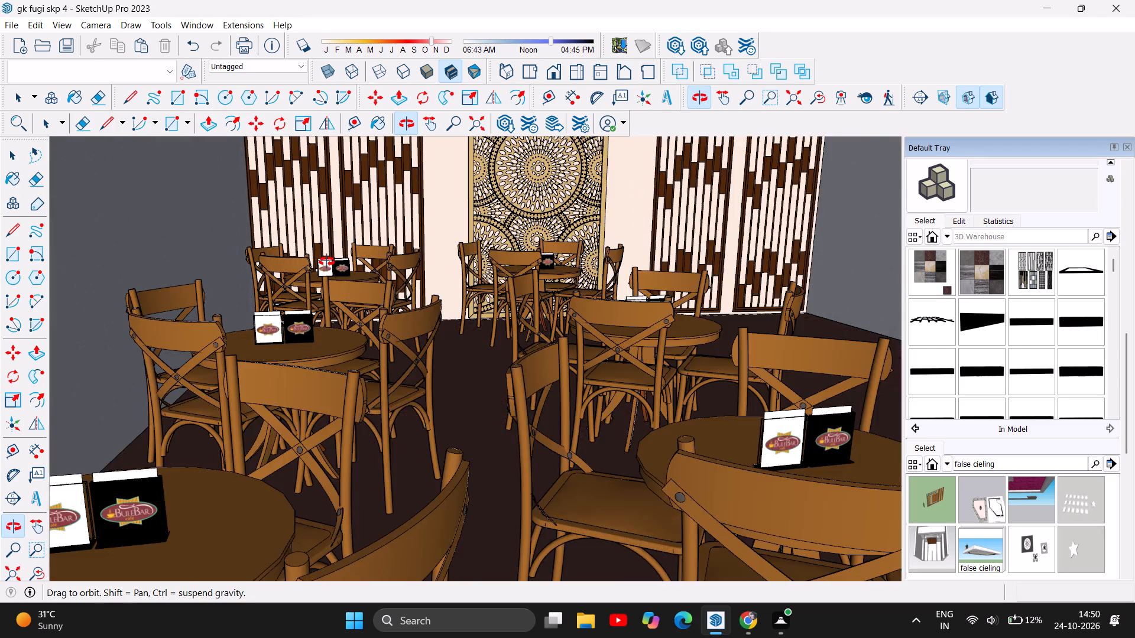
scroll(327, 262, up, 3)
scroll(327, 263, down, 2)
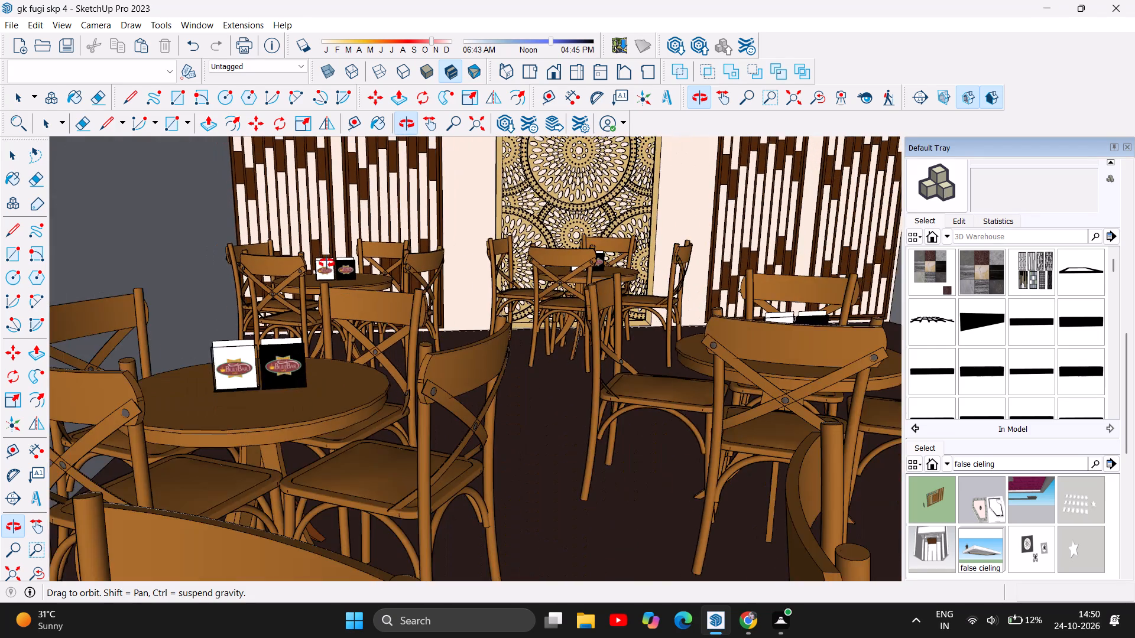
scroll(327, 263, down, 5)
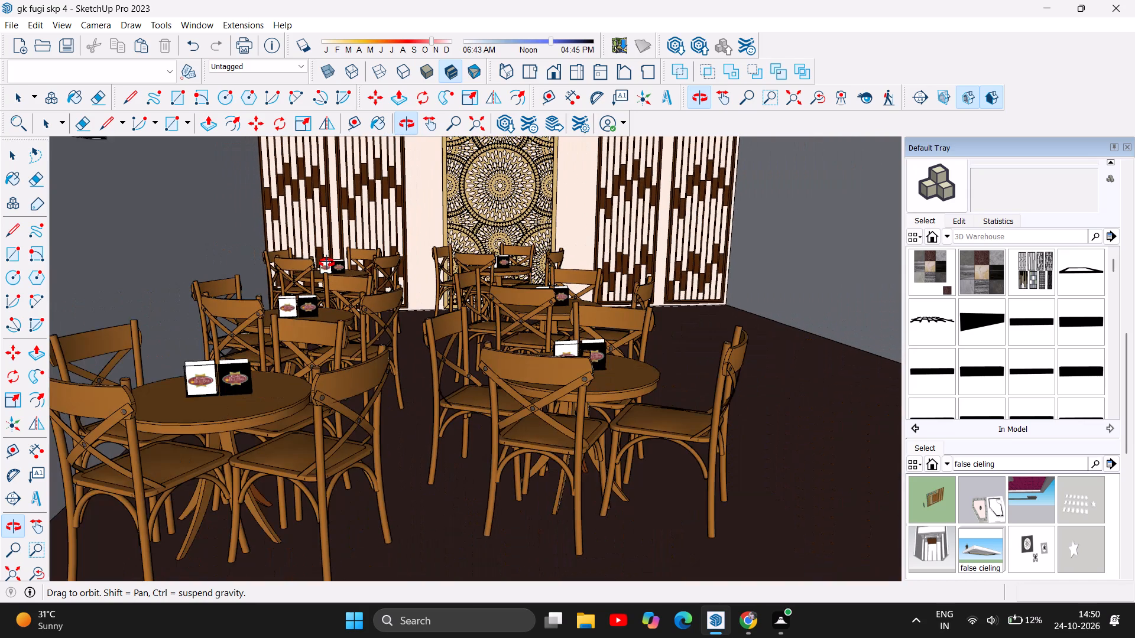
scroll(327, 263, up, 1)
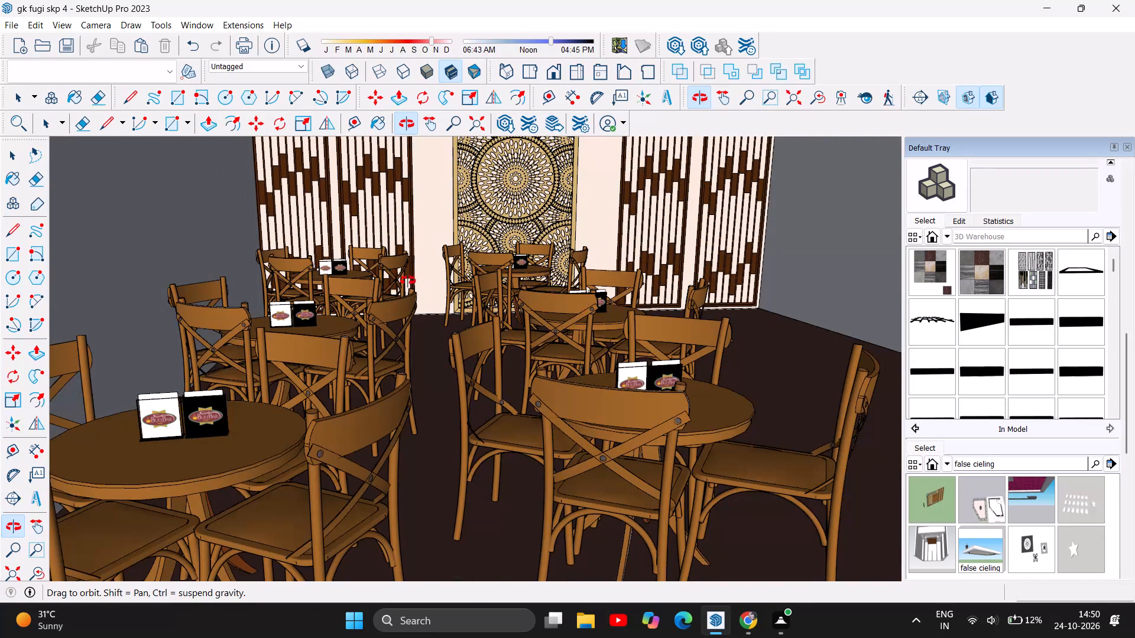
scroll(572, 283, up, 3)
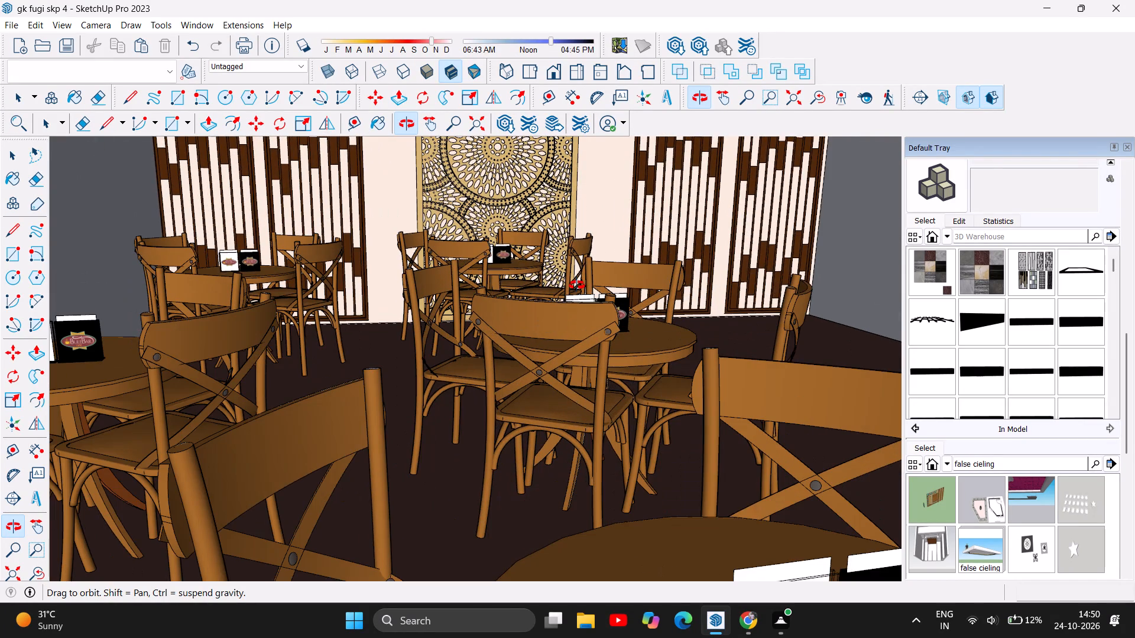
scroll(577, 285, down, 3)
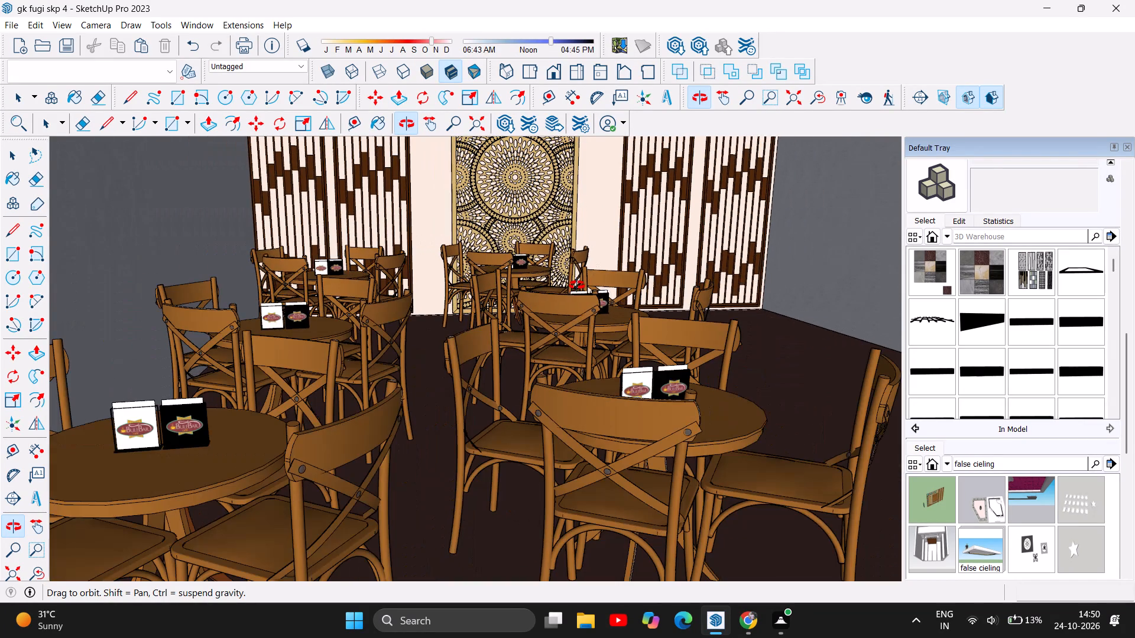
Inspect the furnished dining room and the whole two-storey building on its plinth from outside, viewing the front at several angles.
scroll(577, 285, down, 4)
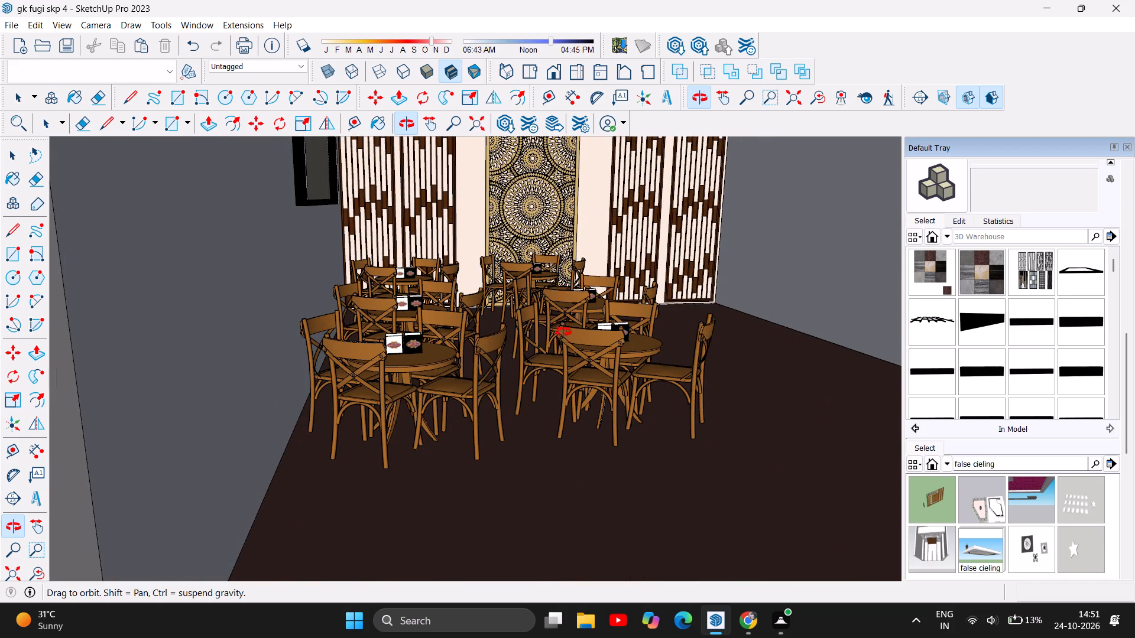
scroll(479, 349, down, 4)
scroll(433, 329, down, 2)
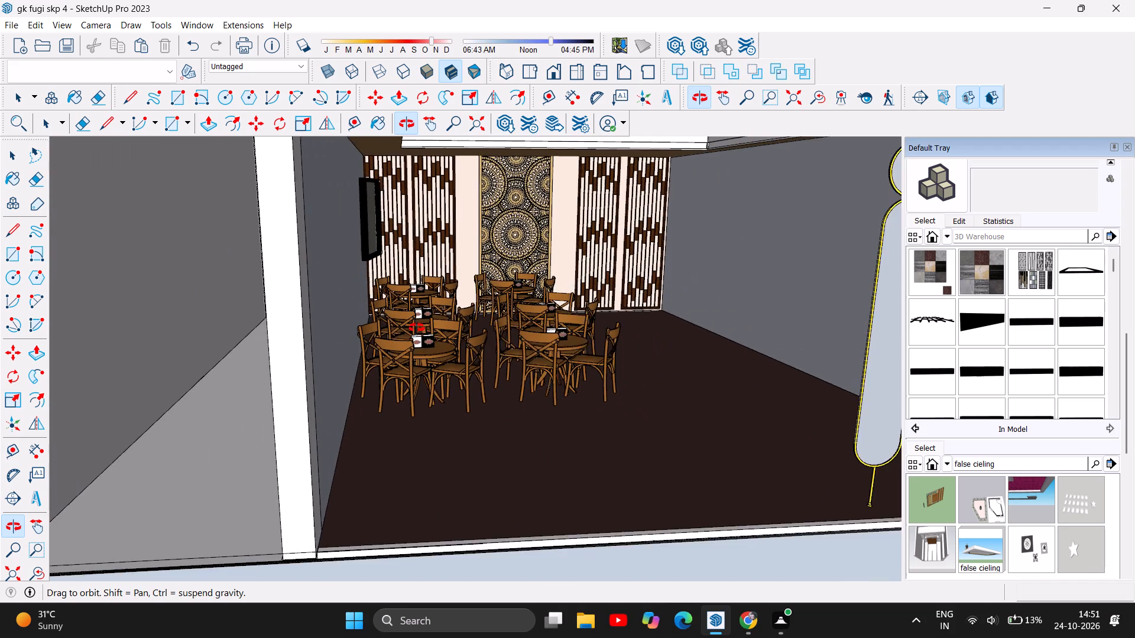
scroll(417, 328, down, 11)
scroll(399, 337, up, 1)
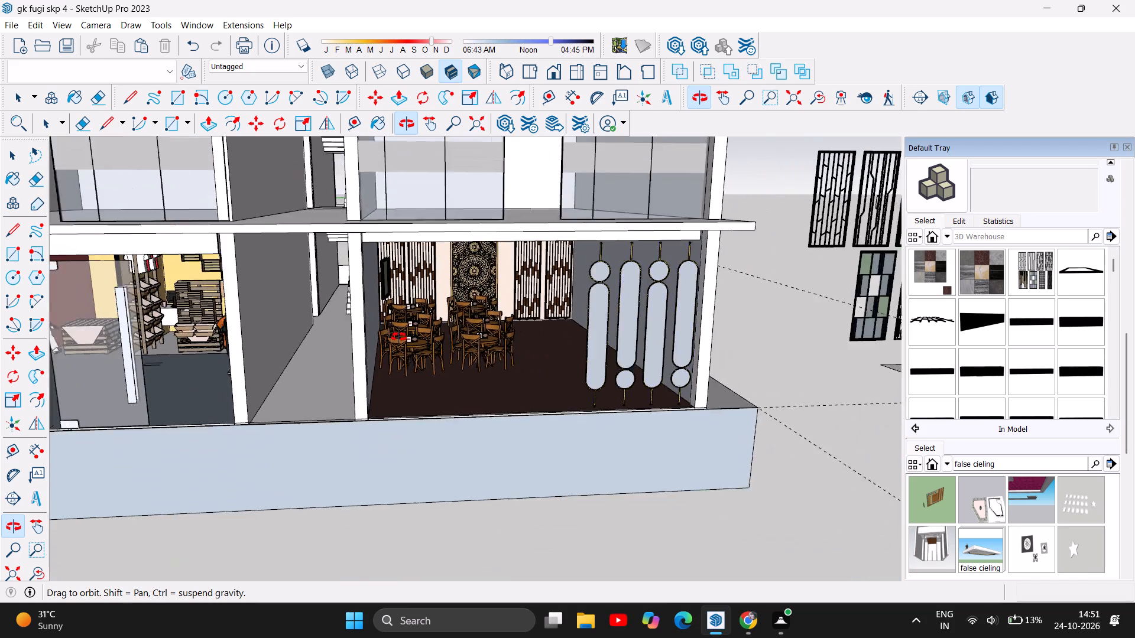
scroll(399, 337, down, 12)
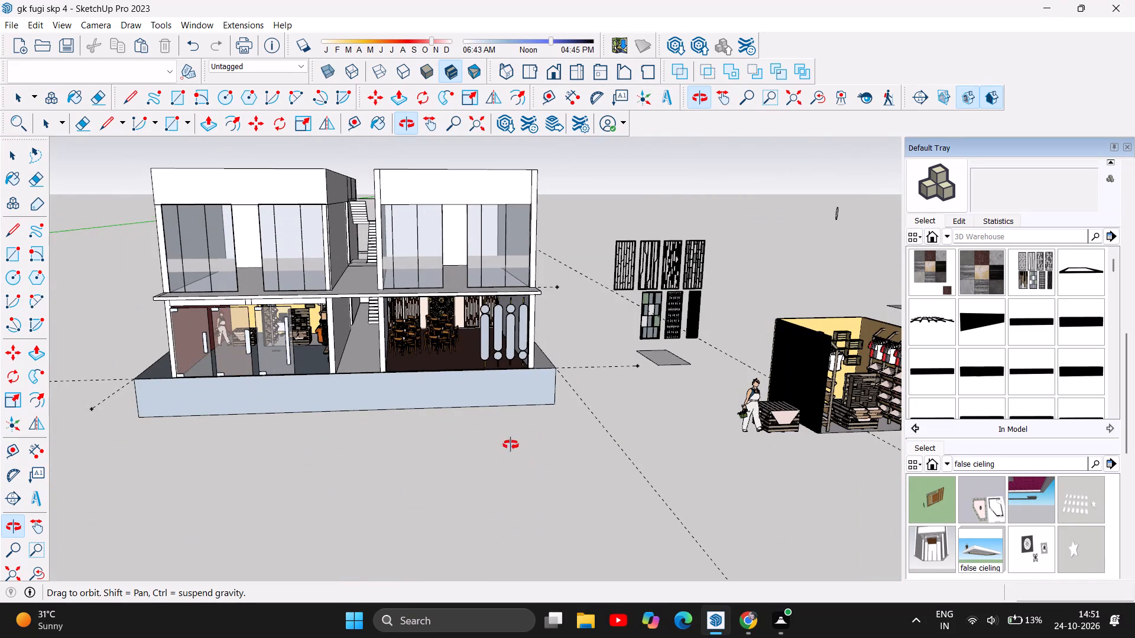
drag(502, 440, 469, 406)
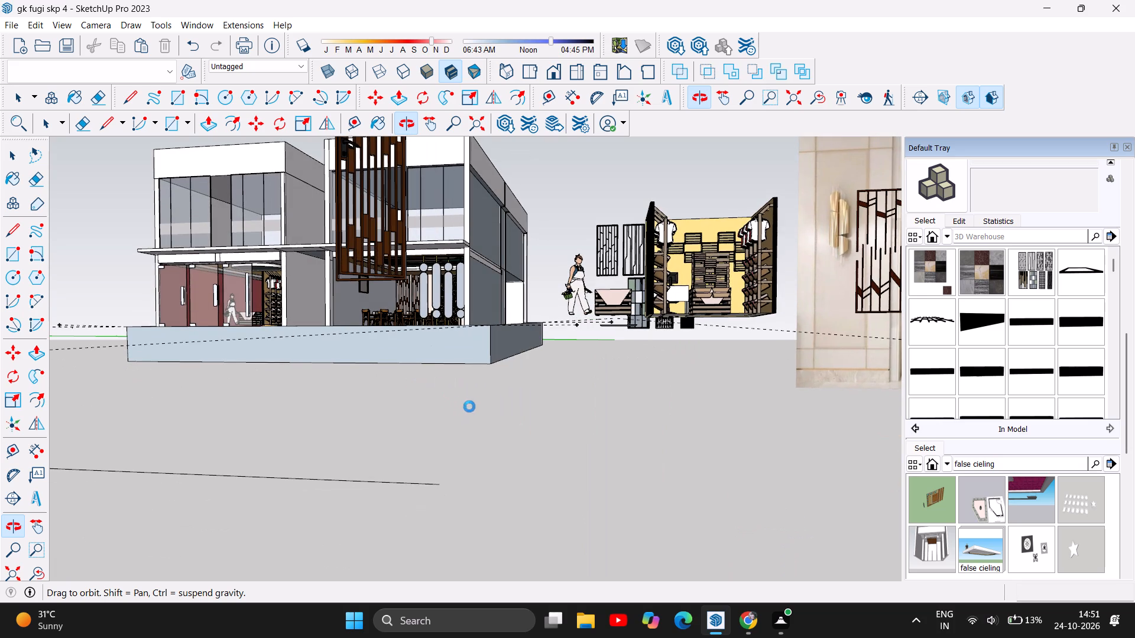
drag(469, 406, 585, 432)
drag(305, 396, 381, 431)
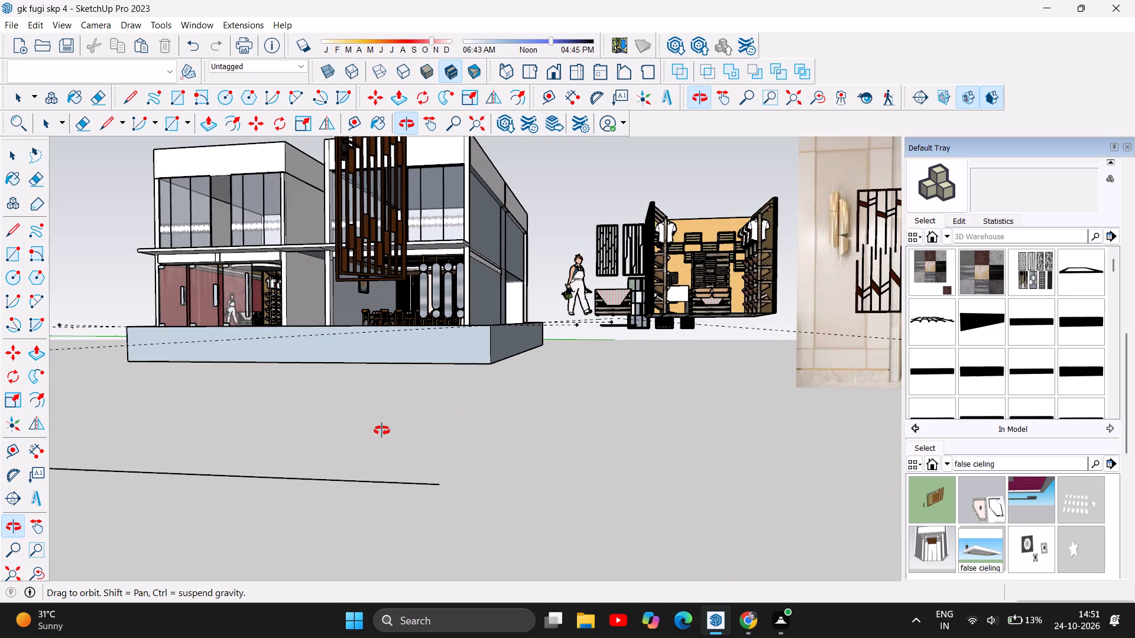
drag(283, 394, 390, 467)
click(390, 467)
scroll(549, 444, up, 1)
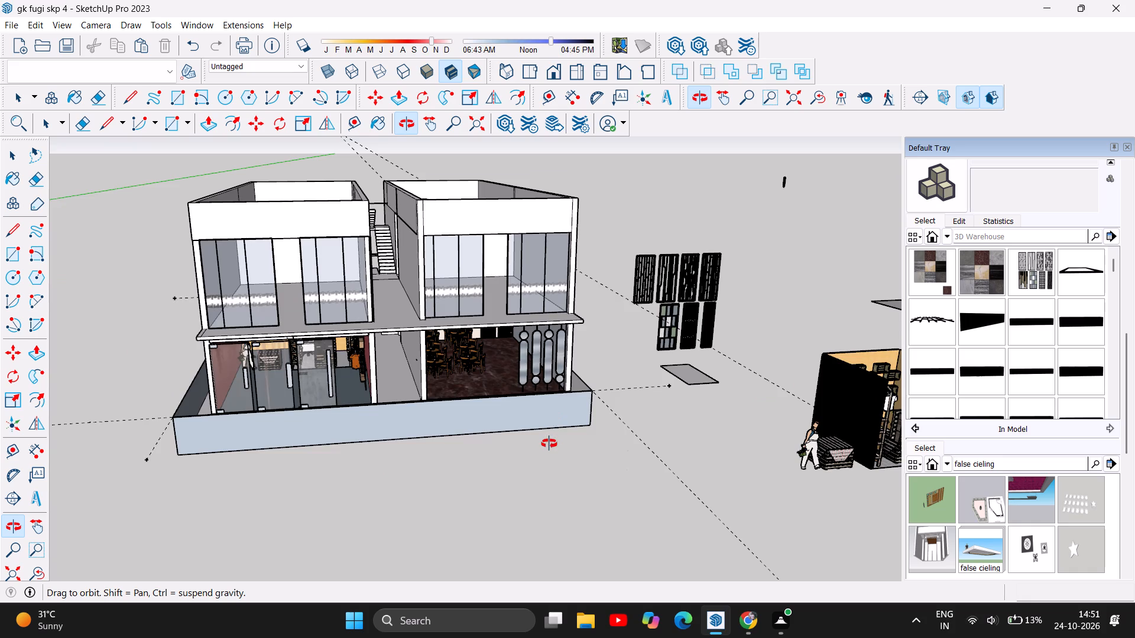
scroll(549, 444, up, 8)
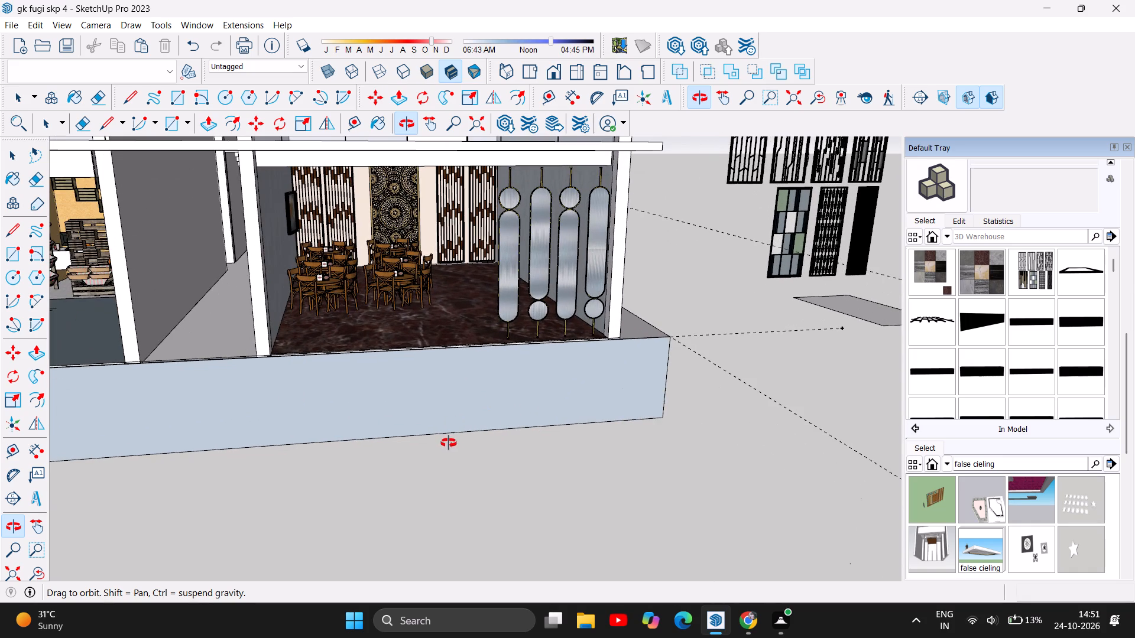
Check the two dining rows against the picture wall, patterned screens and open floor from low and raised viewpoints.
drag(452, 445, 429, 416)
scroll(380, 251, up, 2)
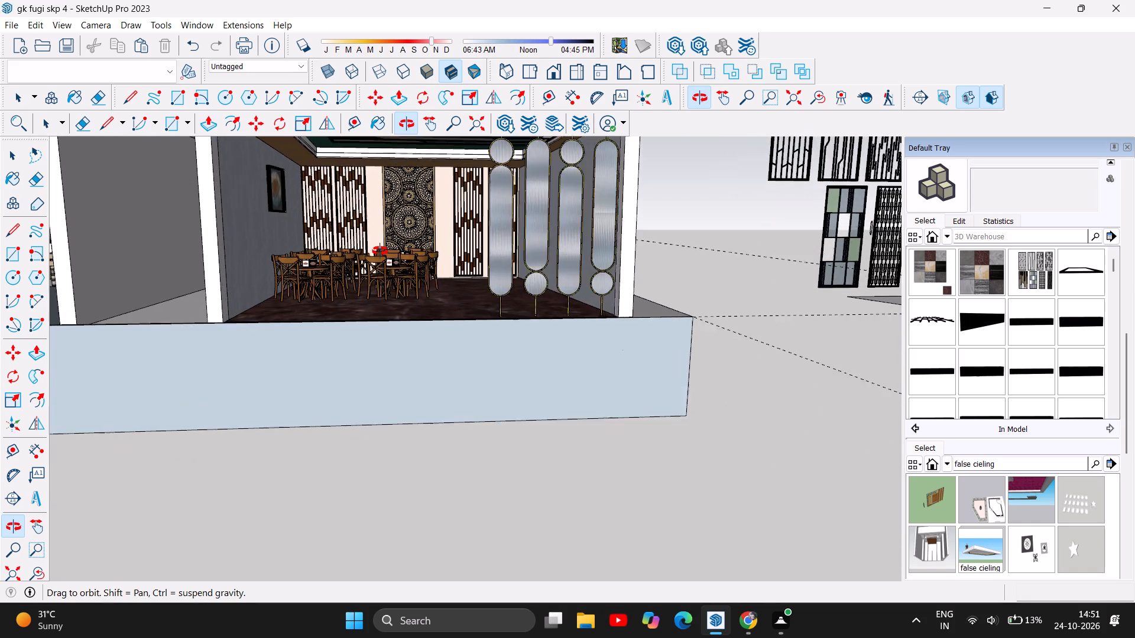
scroll(380, 251, up, 4)
scroll(419, 287, up, 5)
scroll(424, 299, down, 3)
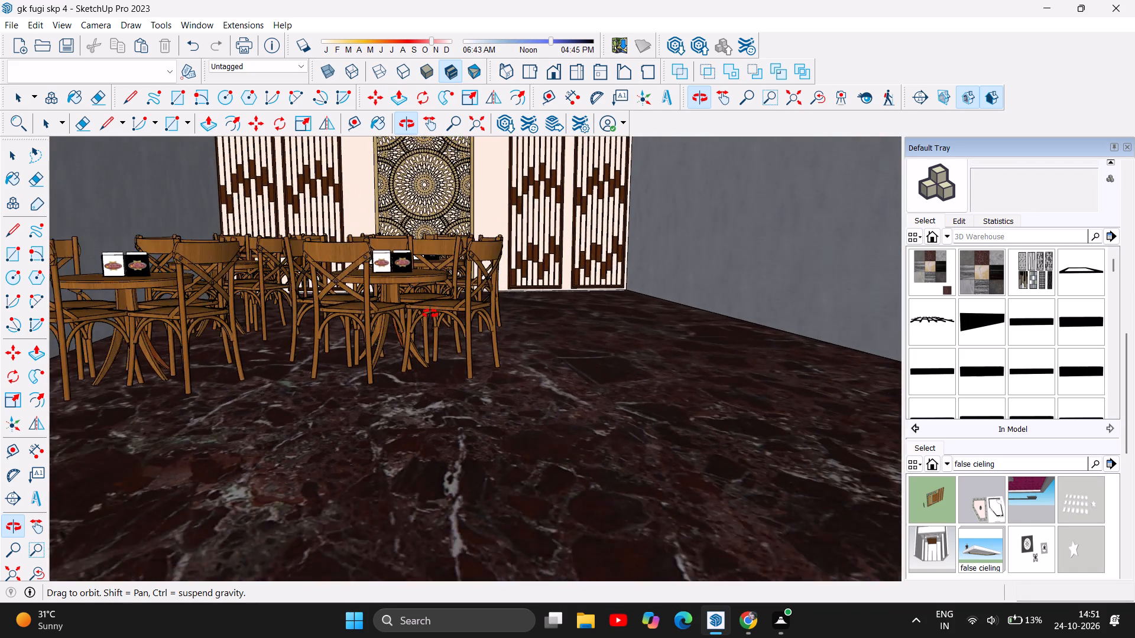
scroll(430, 314, down, 4)
scroll(431, 315, up, 2)
scroll(431, 315, down, 1)
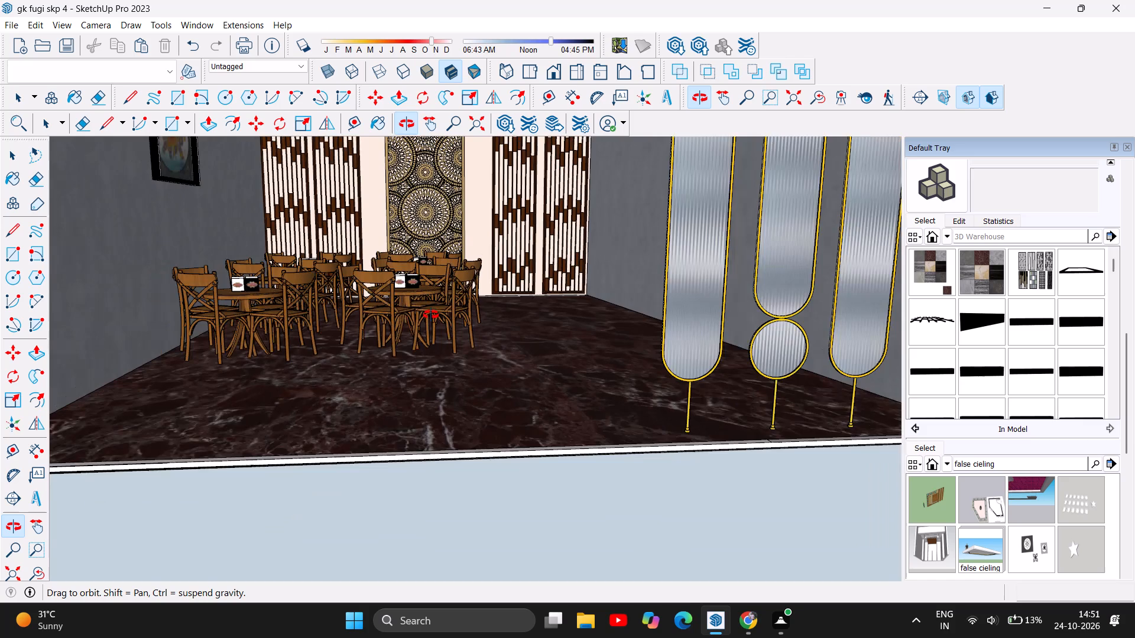
scroll(431, 315, down, 1)
scroll(479, 364, down, 3)
scroll(201, 252, up, 1)
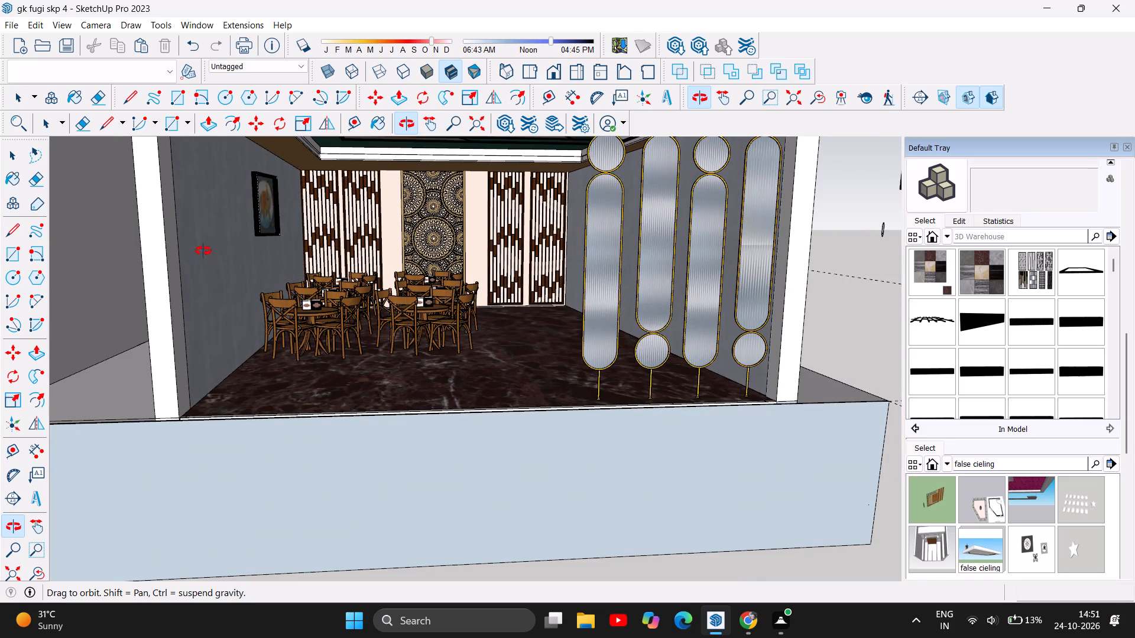
scroll(203, 251, up, 3)
drag(423, 362, 423, 401)
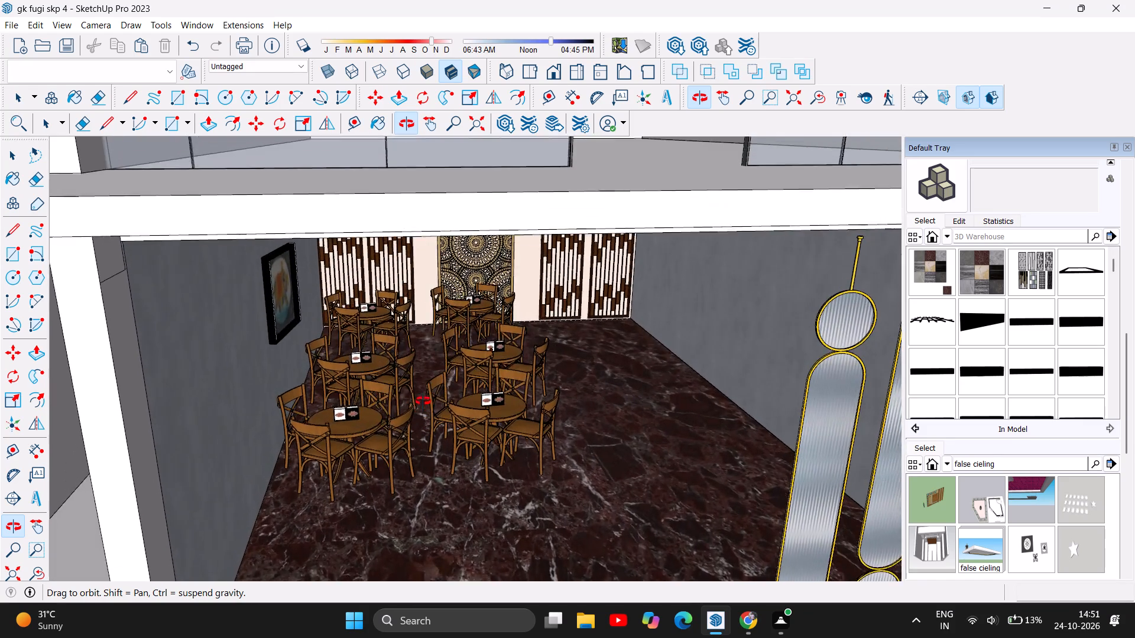
drag(423, 401, 424, 398)
scroll(423, 390, up, 1)
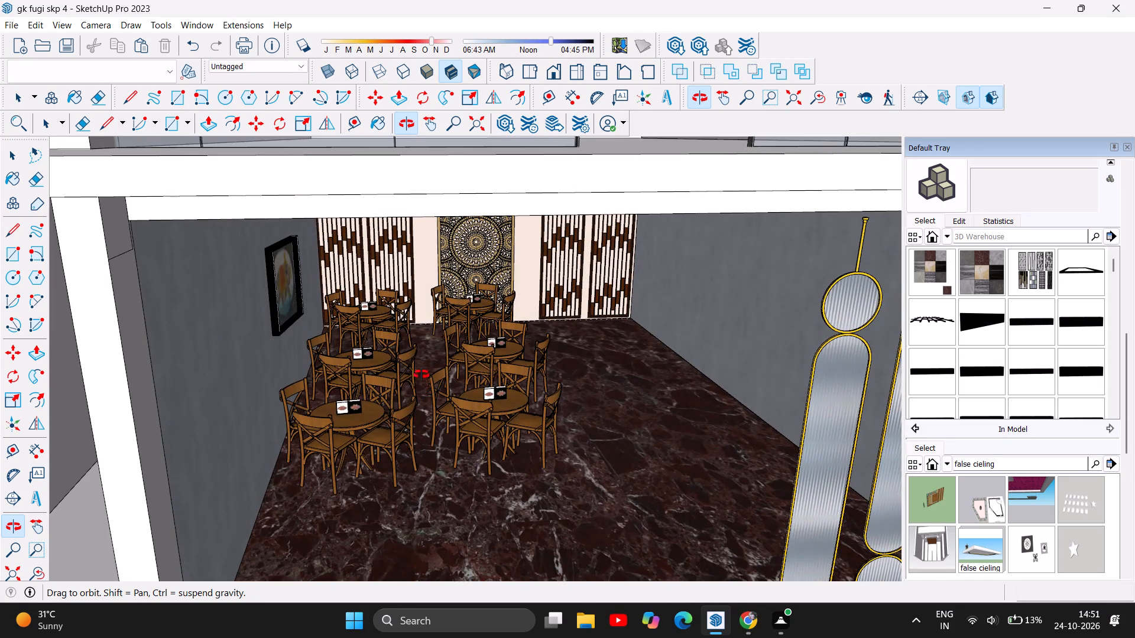
scroll(420, 363, up, 4)
scroll(420, 363, down, 2)
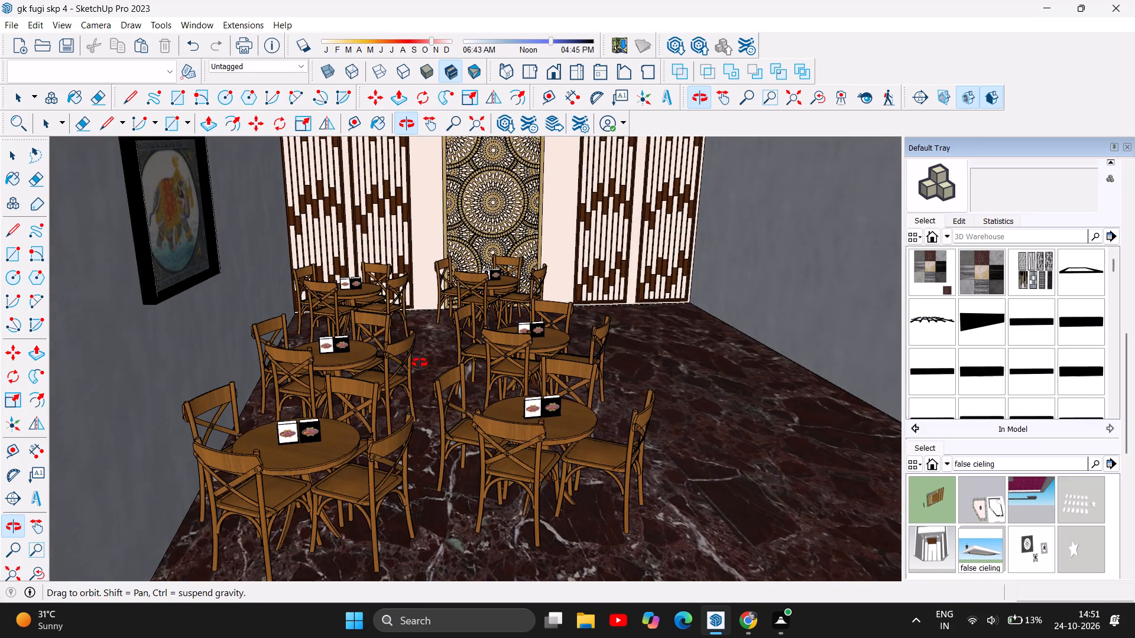
scroll(420, 363, down, 1)
click(12, 159)
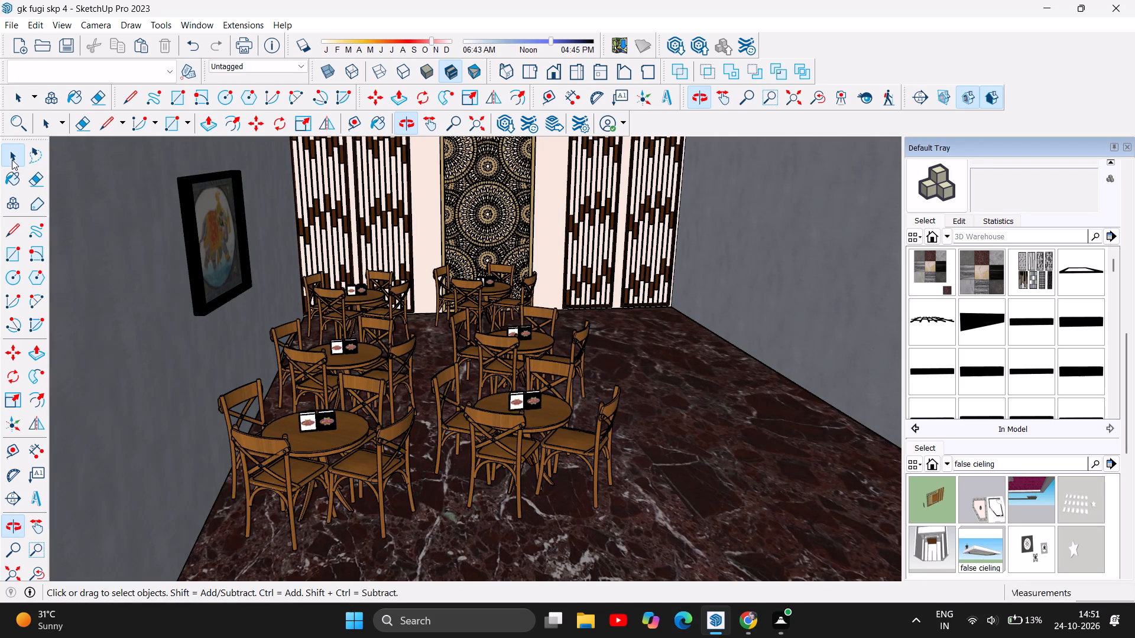
scroll(346, 309, up, 3)
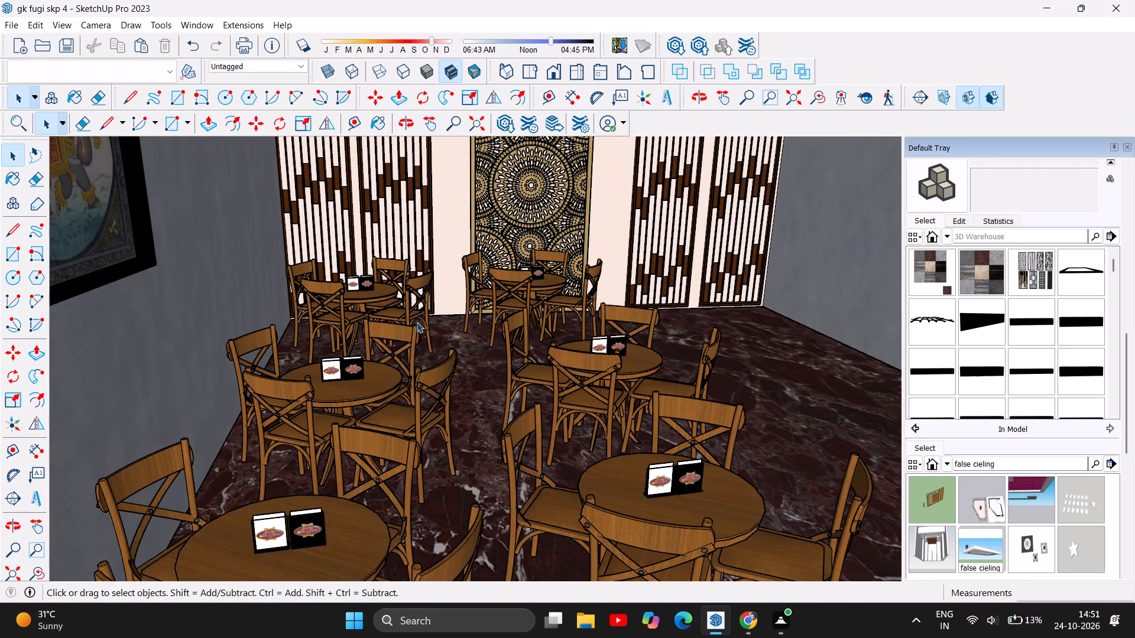
scroll(484, 317, up, 1)
scroll(492, 305, down, 3)
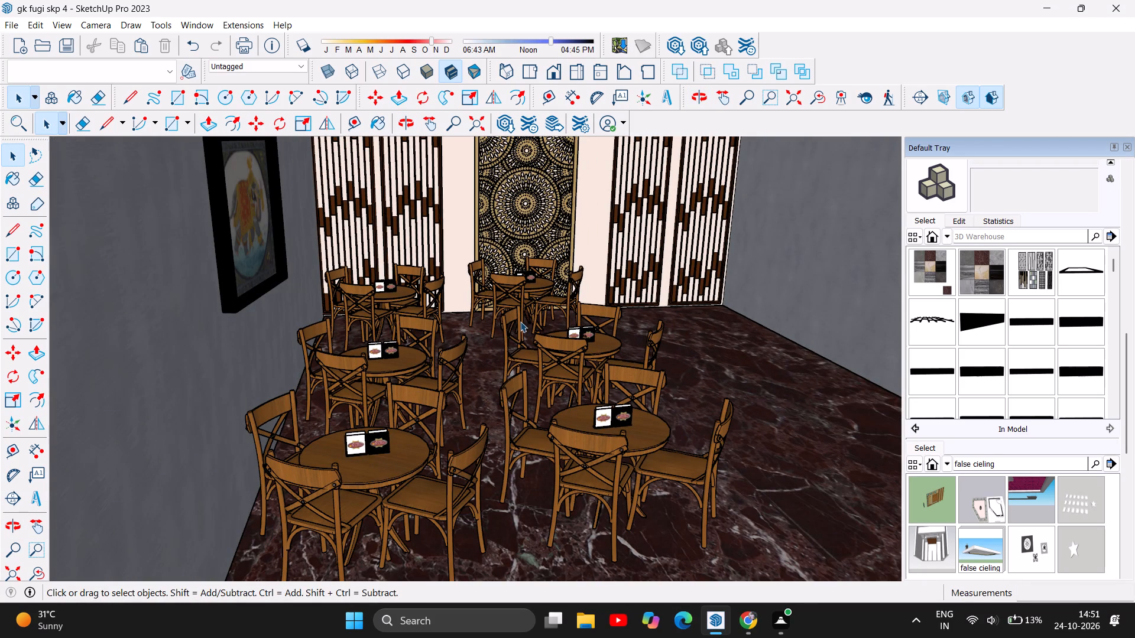
Move the middle table-and-chairs set in the picture-wall row about 1' 3 3/8" along the green axis towards the patterned back wall.
scroll(524, 302, up, 4)
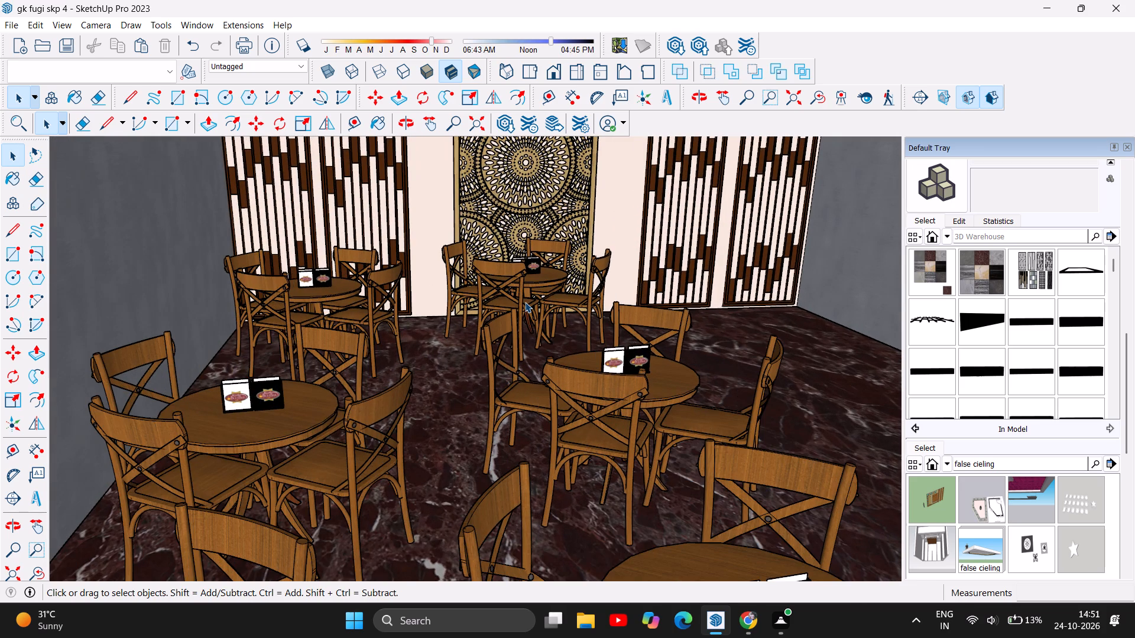
scroll(525, 302, up, 1)
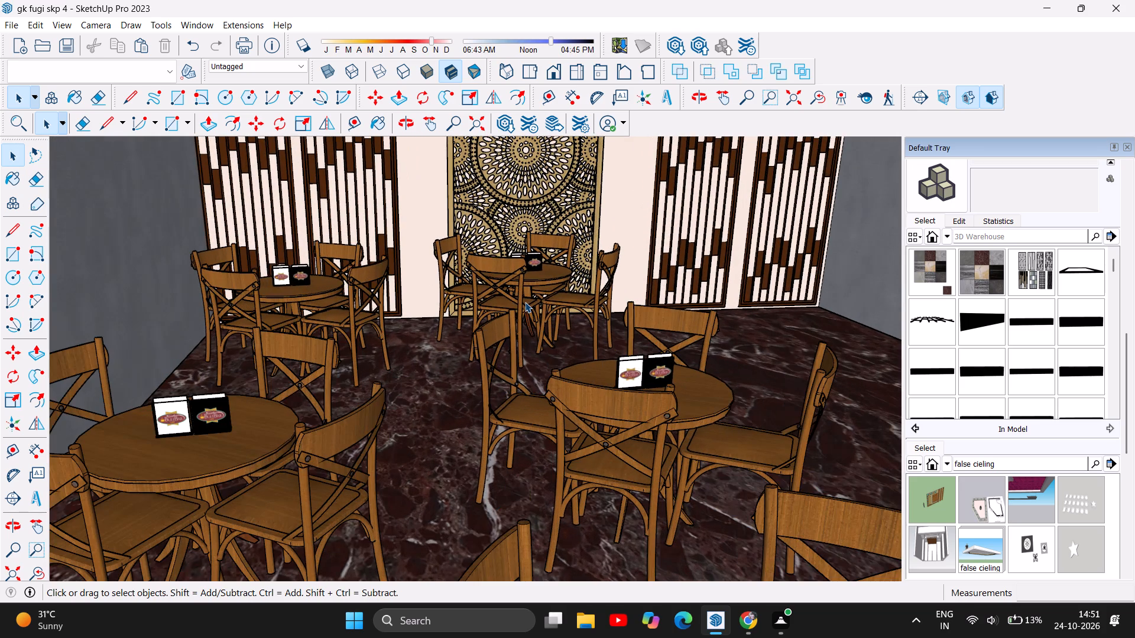
scroll(525, 302, up, 3)
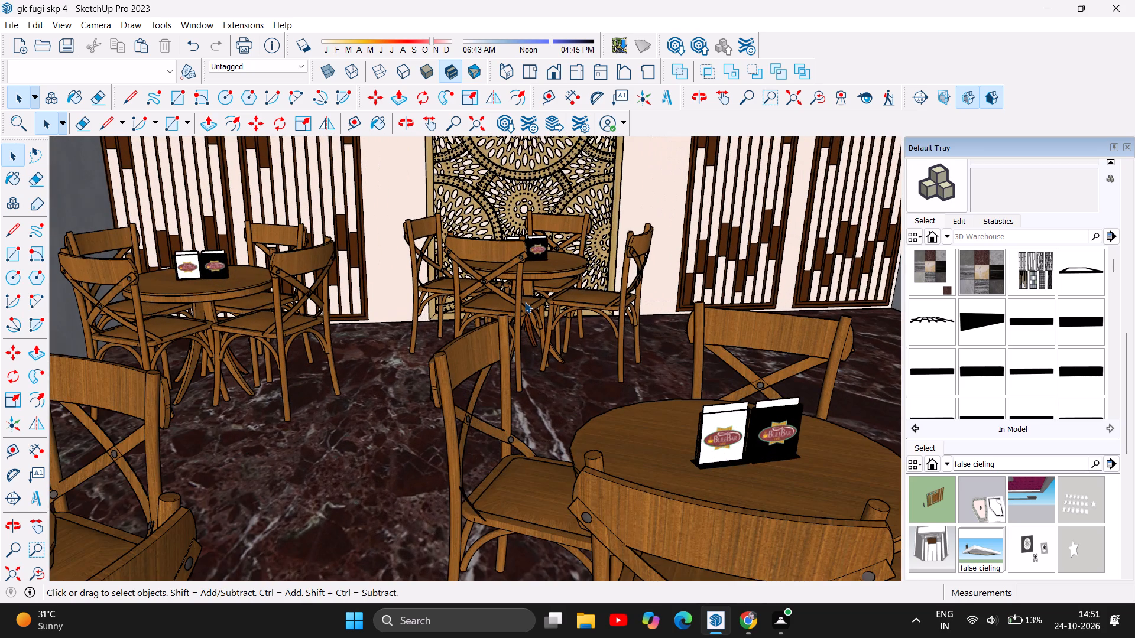
scroll(525, 302, down, 6)
click(339, 451)
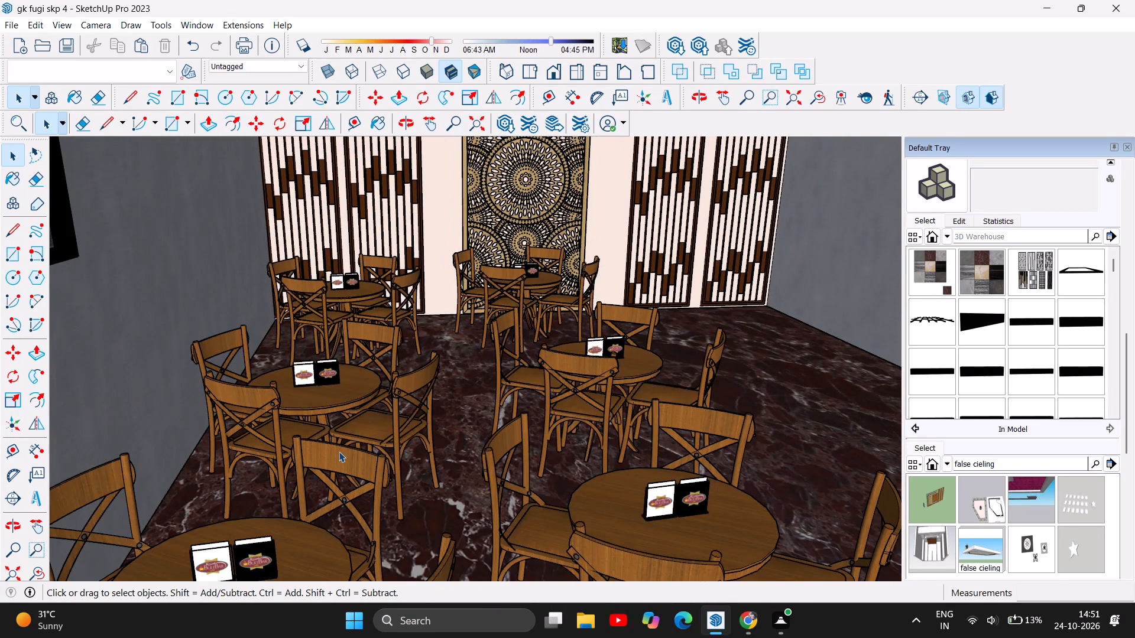
click(249, 382)
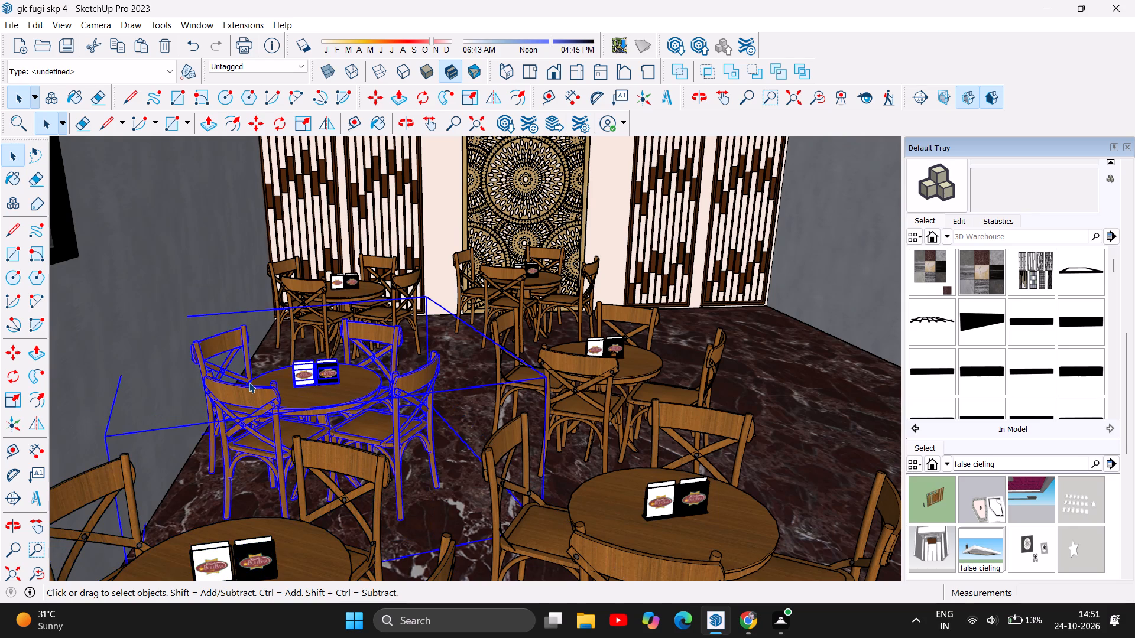
click(374, 102)
drag(268, 477, 268, 477)
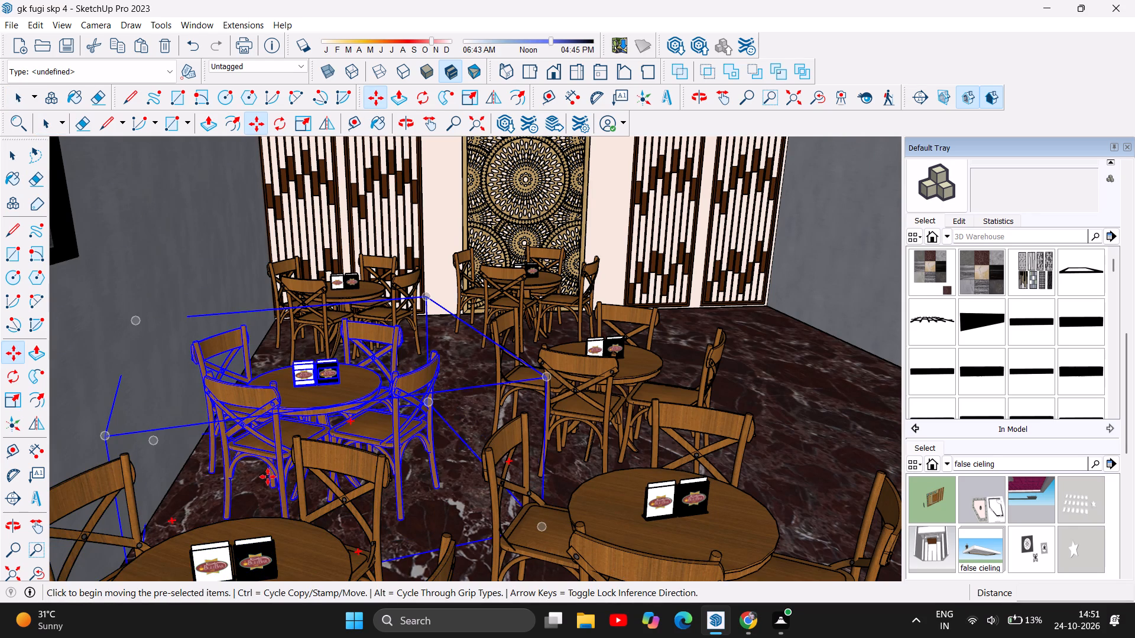
drag(268, 477, 281, 446)
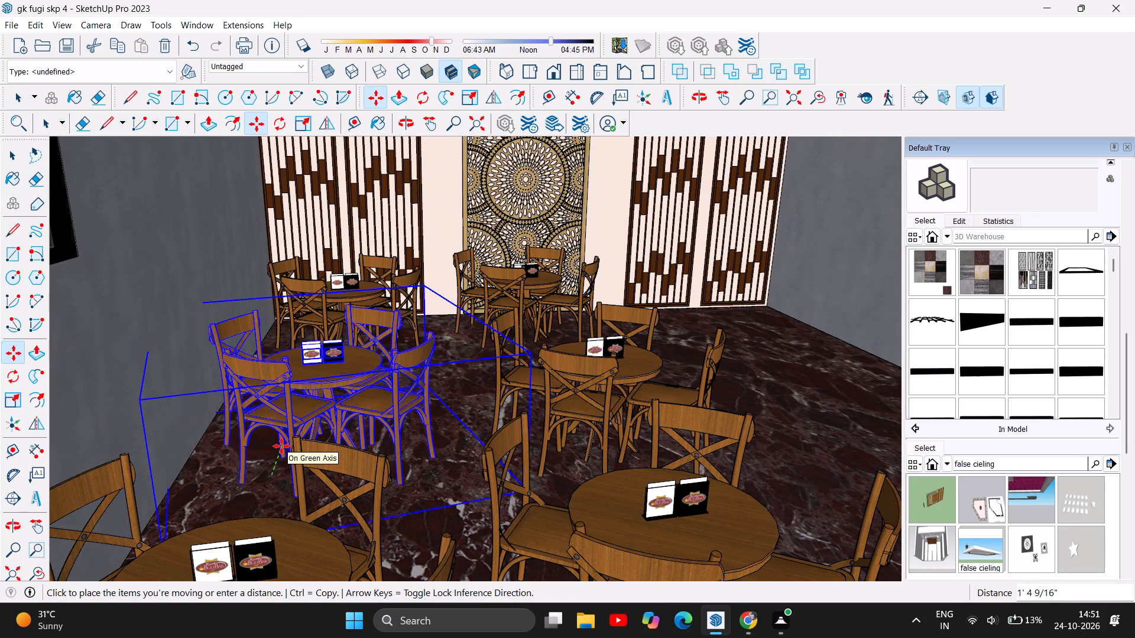
drag(281, 446, 282, 445)
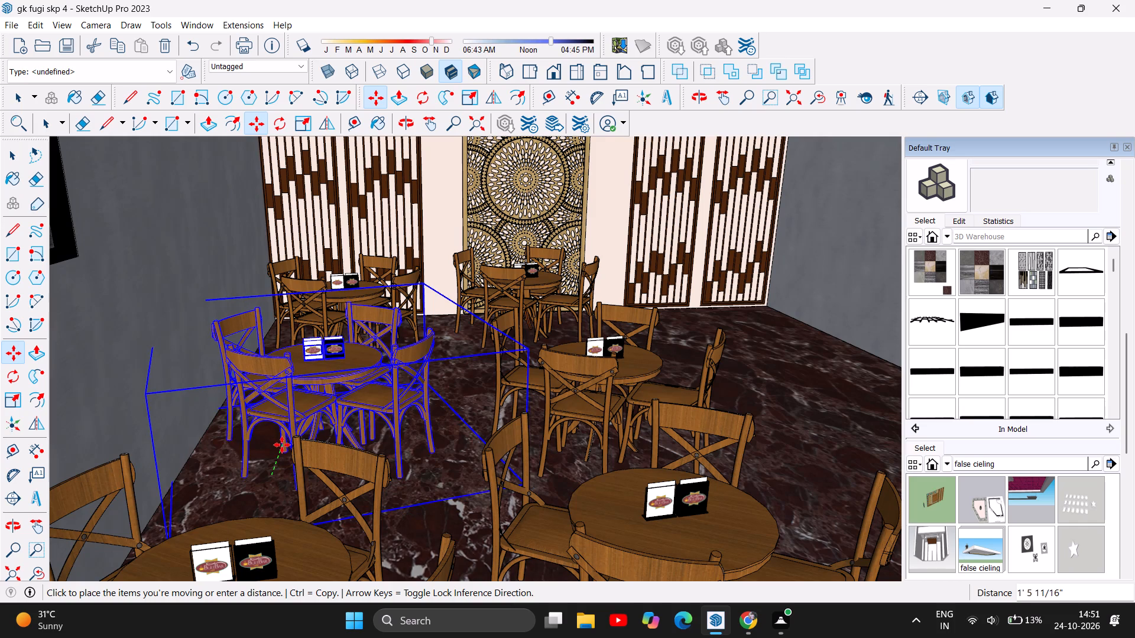
drag(282, 445, 278, 447)
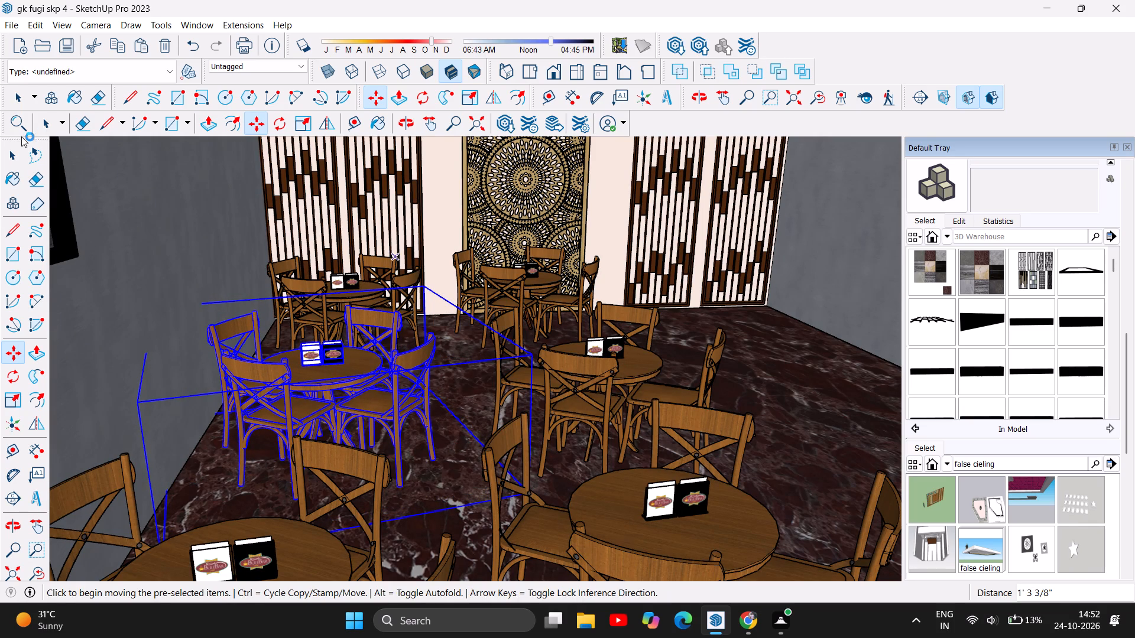
double_click(16, 160)
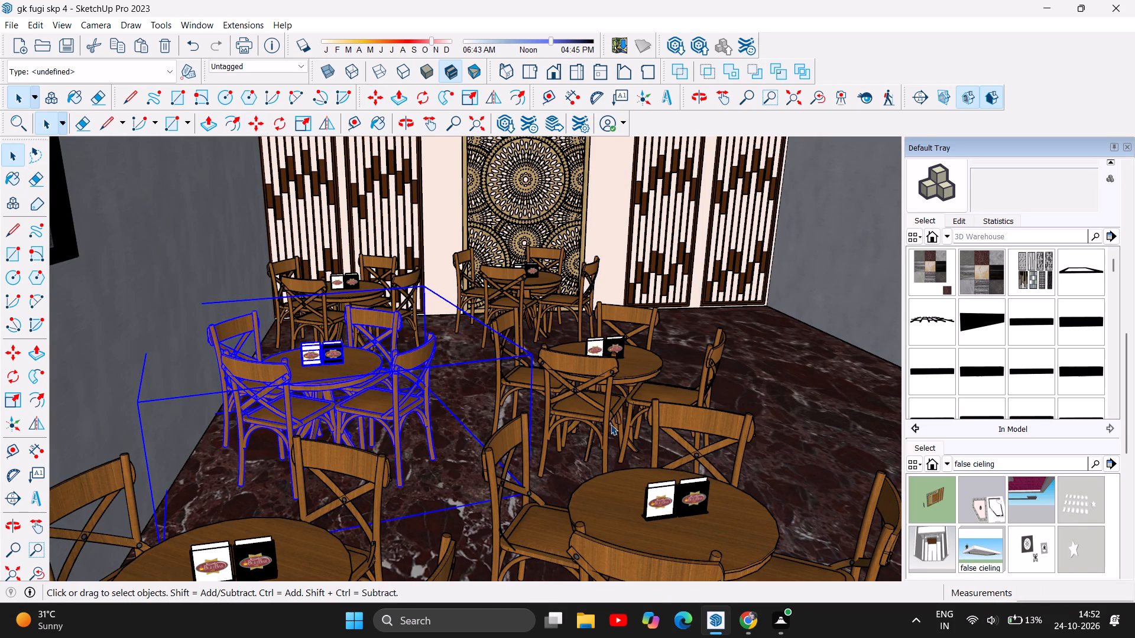
Inside the other row's middle set, move the table and chairs about 1' 1" back, shift them 3" along the green axis, and exit the group.
click(611, 421)
drag(607, 434, 606, 431)
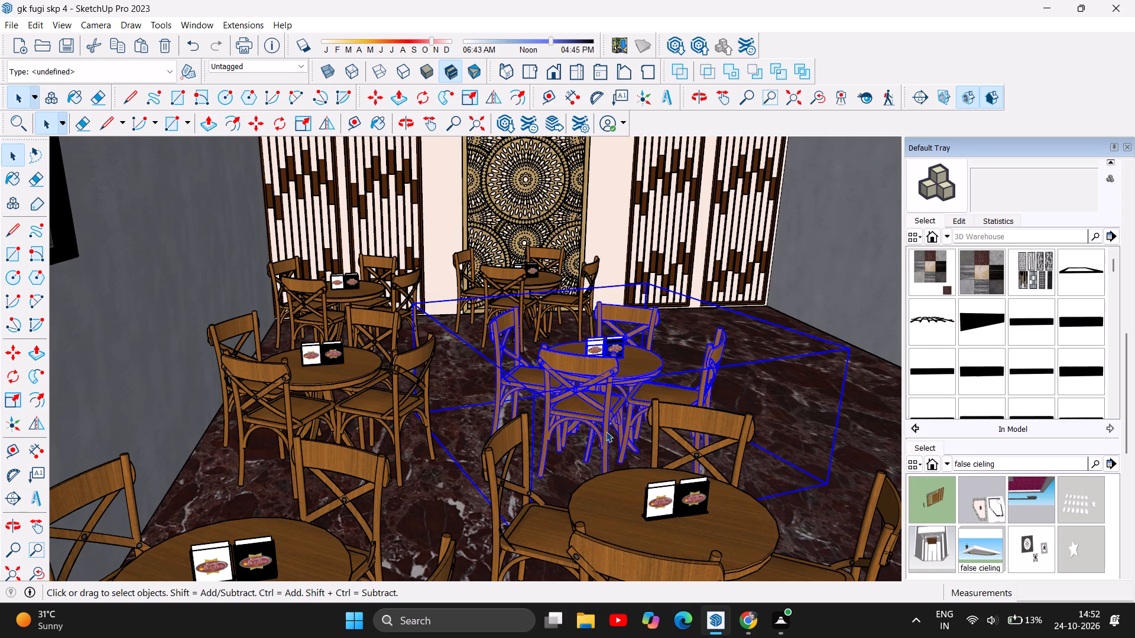
drag(606, 431, 589, 408)
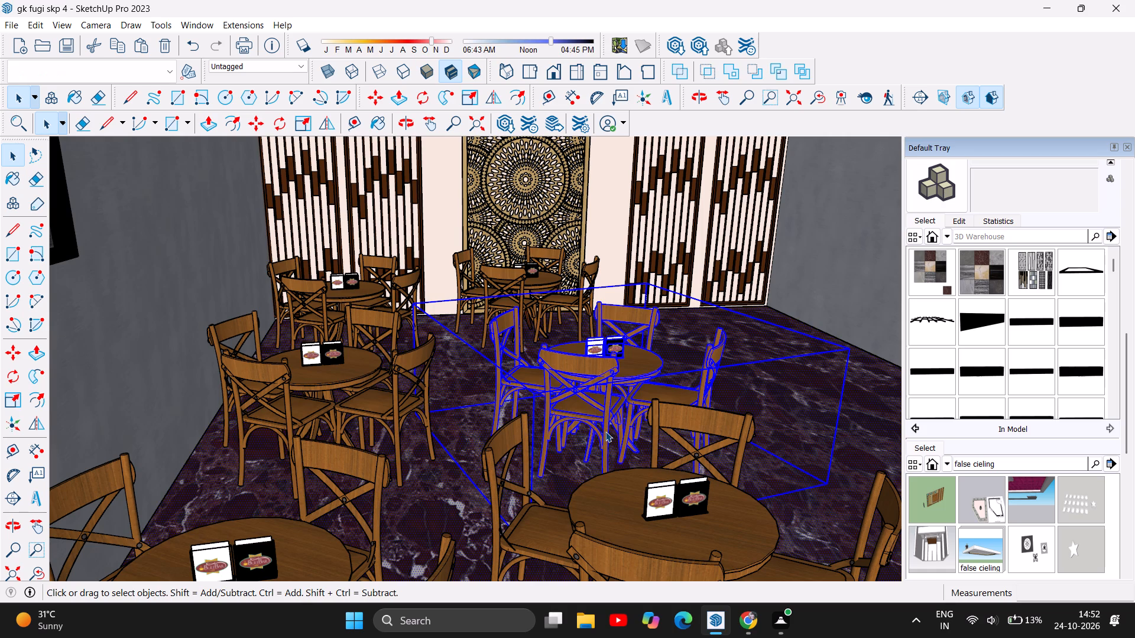
double_click(605, 431)
click(582, 392)
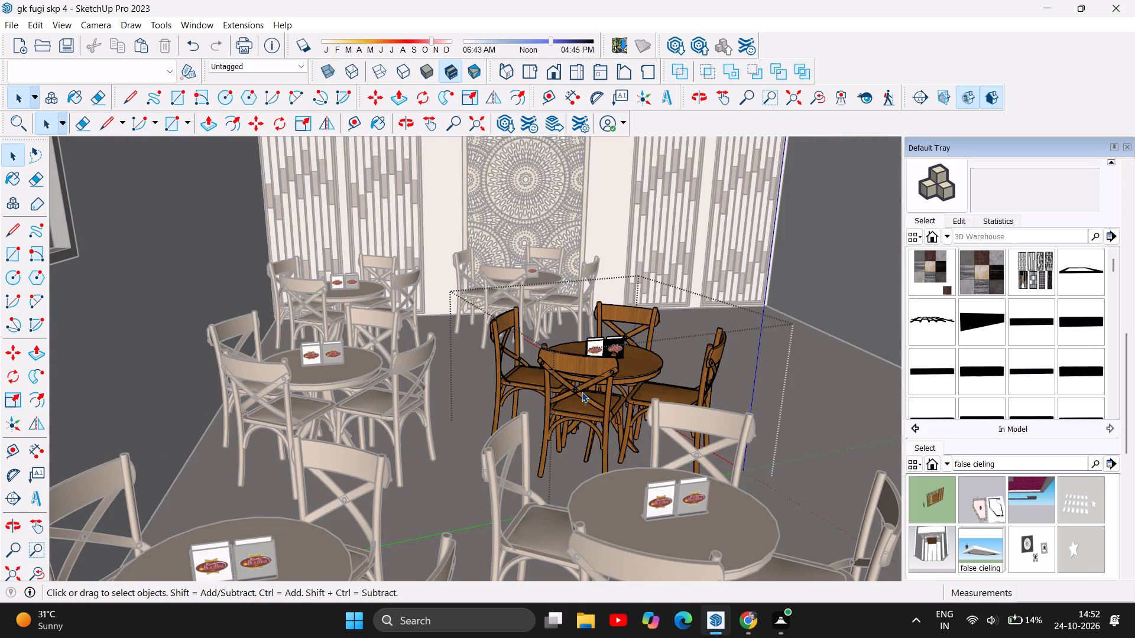
click(379, 100)
drag(617, 405, 608, 395)
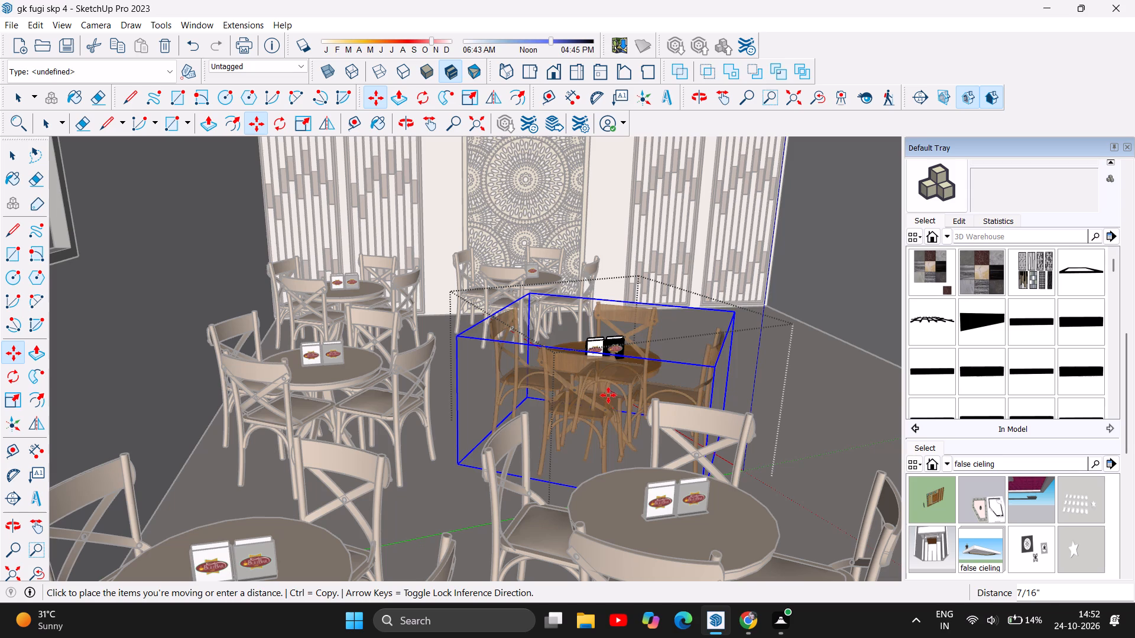
drag(608, 395, 579, 396)
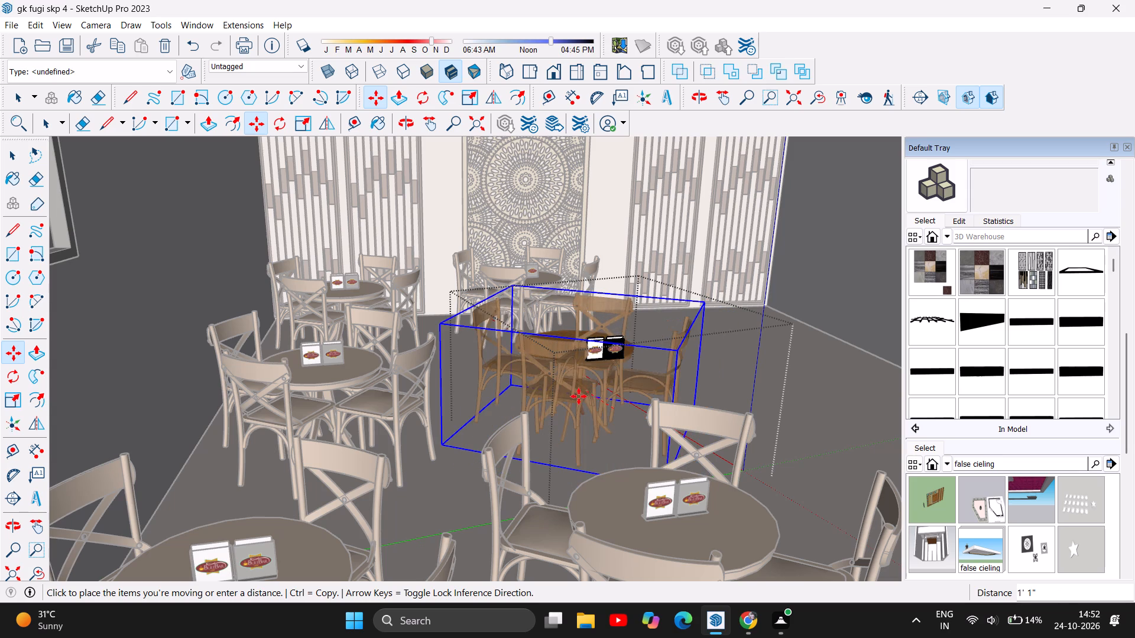
drag(579, 396, 578, 397)
click(578, 397)
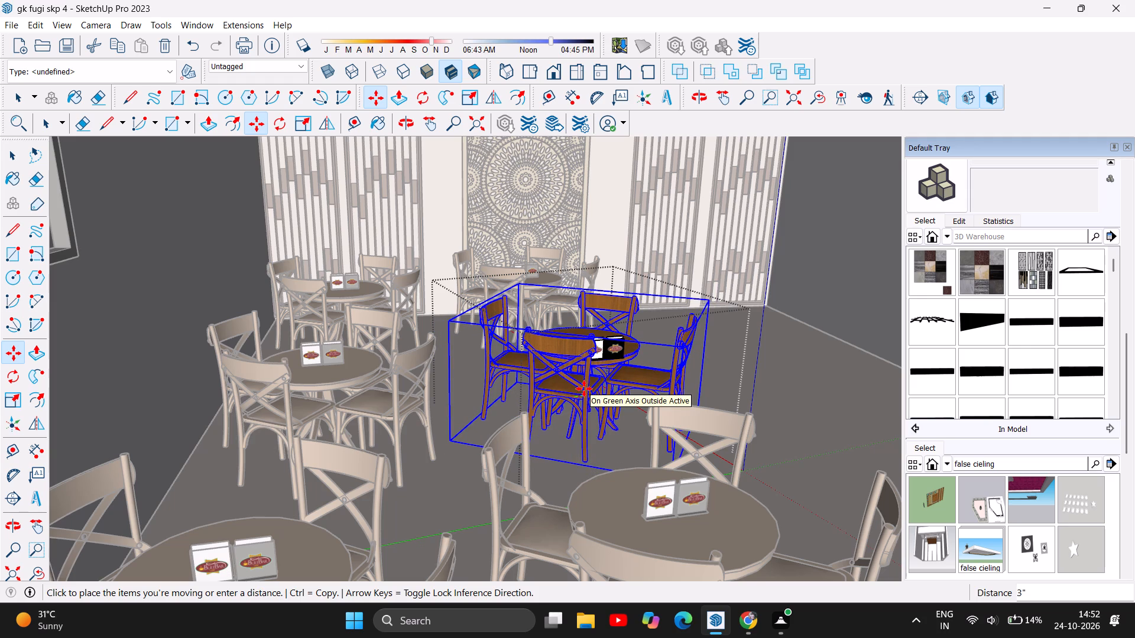
click(584, 389)
scroll(486, 397, down, 4)
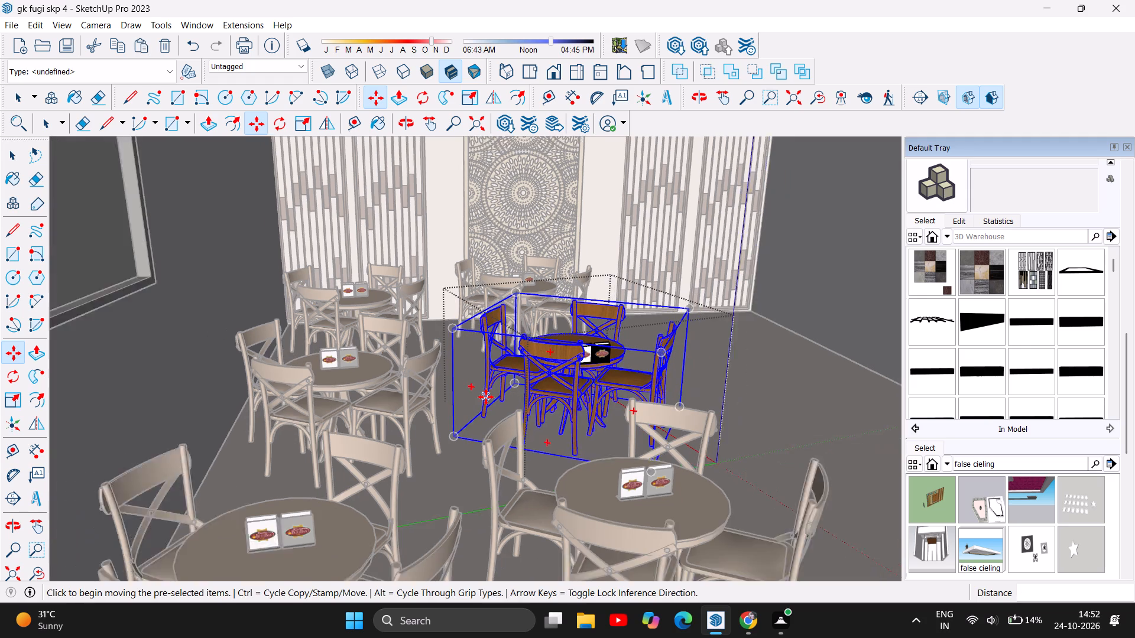
scroll(491, 322, down, 9)
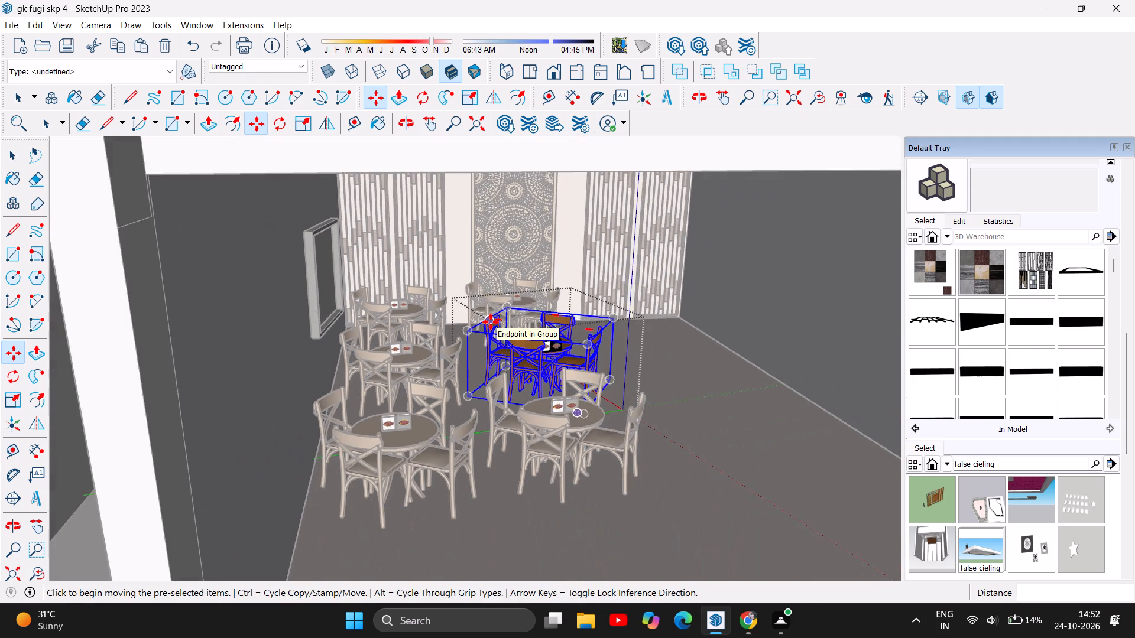
scroll(491, 322, down, 1)
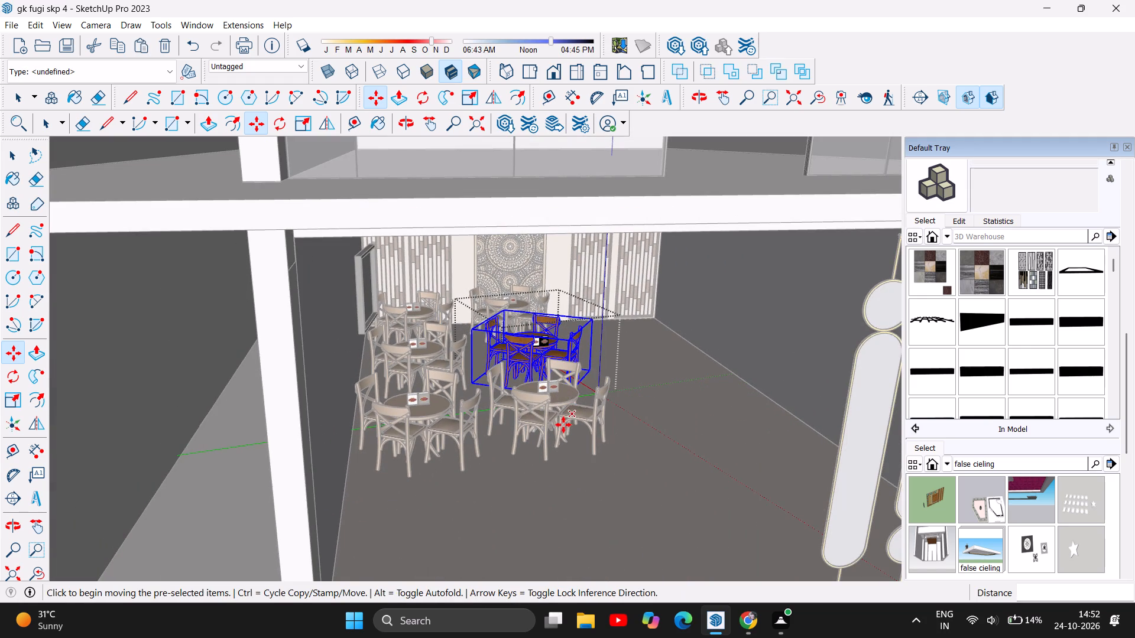
key(Escape)
key(Escape)
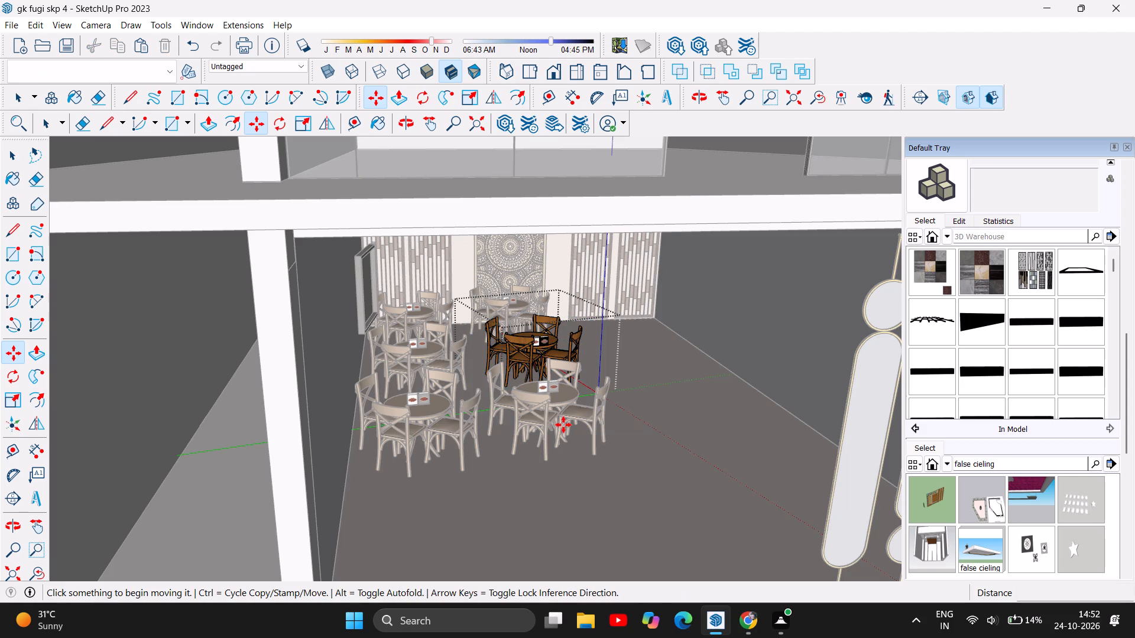
scroll(401, 428, down, 10)
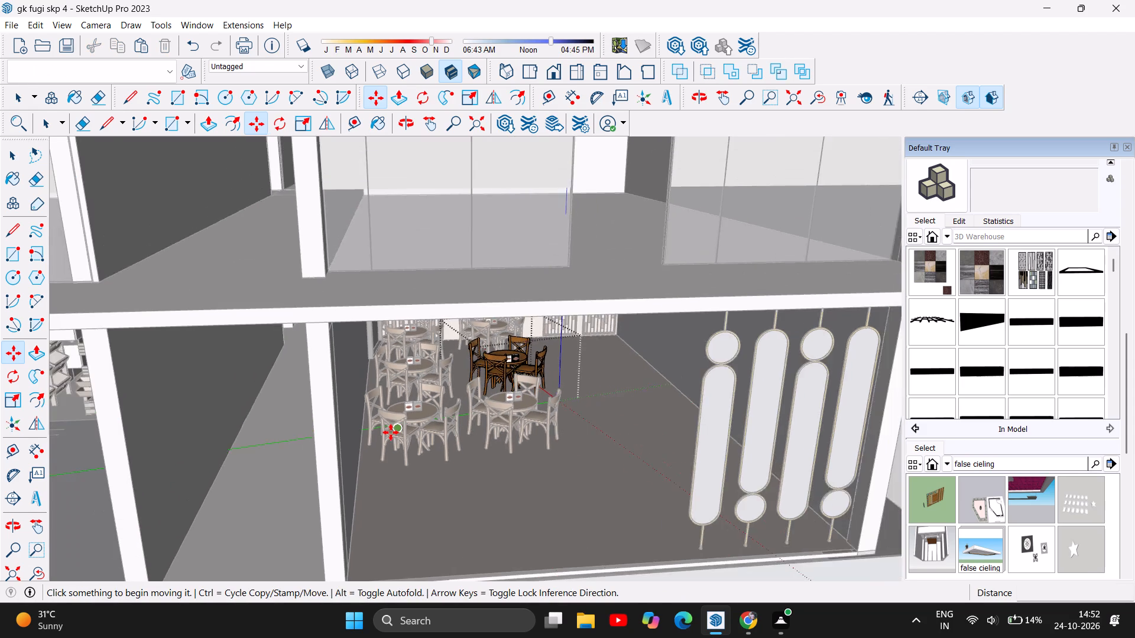
scroll(391, 432, down, 5)
scroll(663, 372, down, 6)
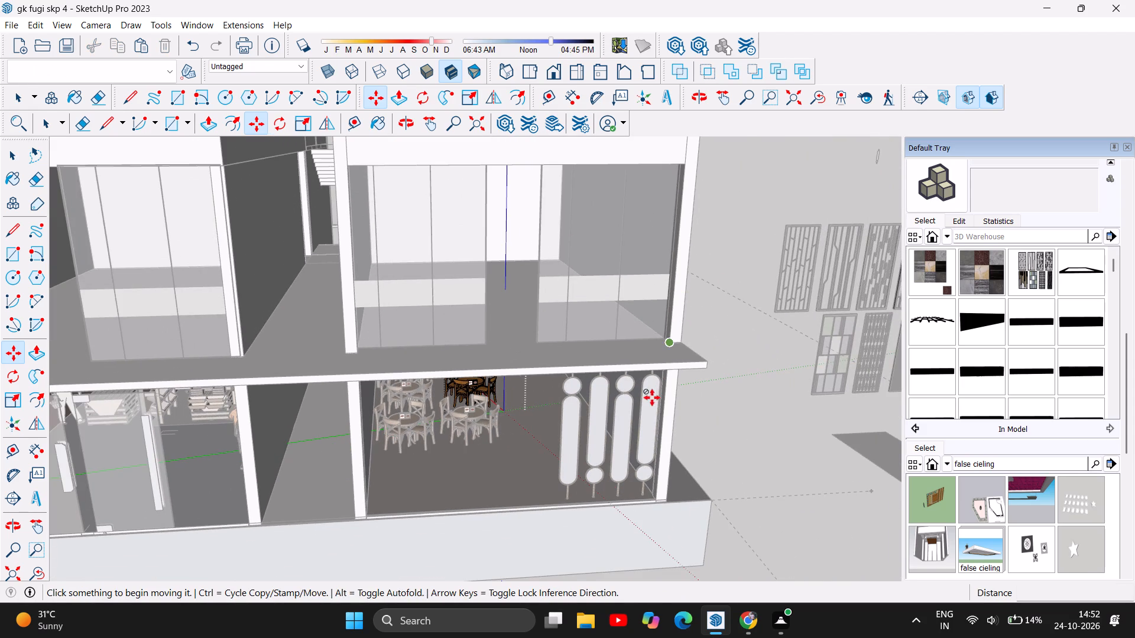
scroll(465, 492, down, 5)
key(Escape)
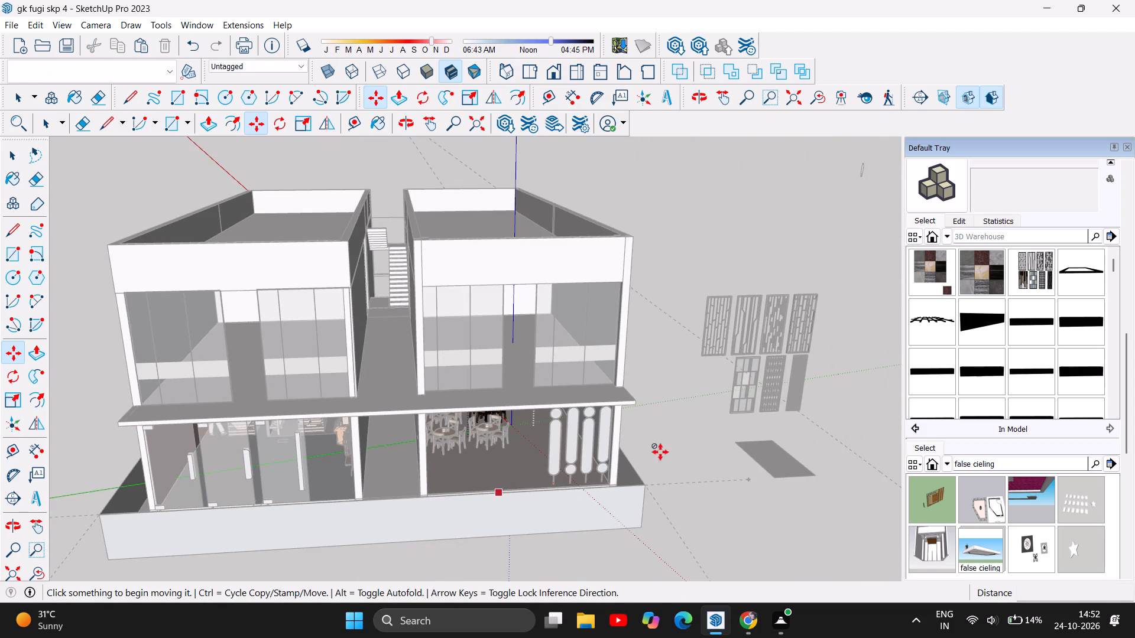
click(9, 151)
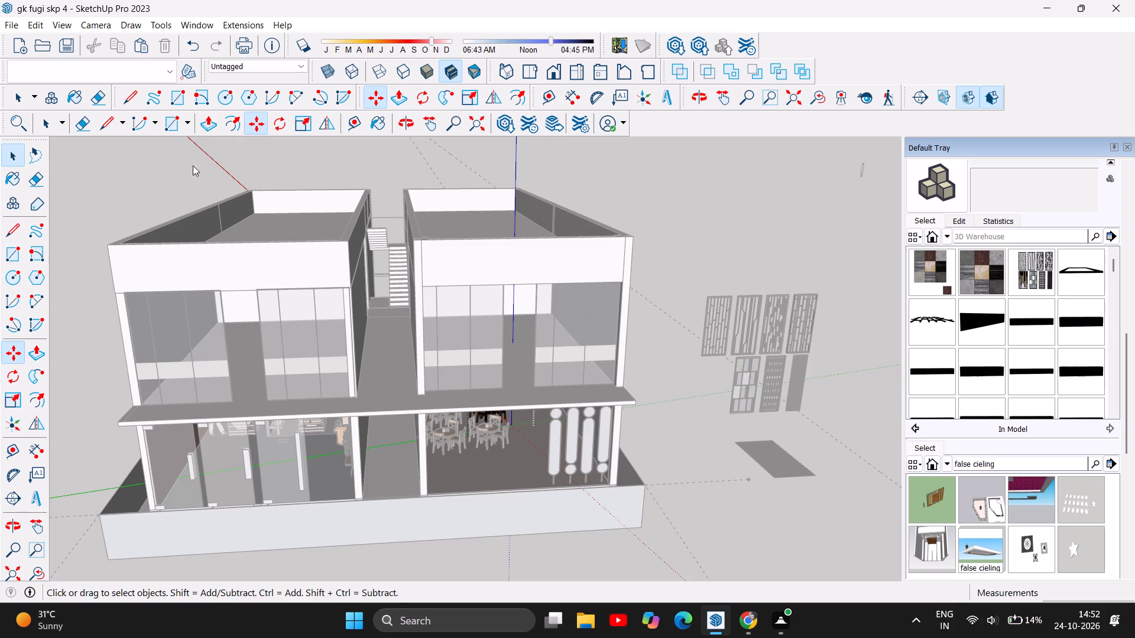
double_click(701, 180)
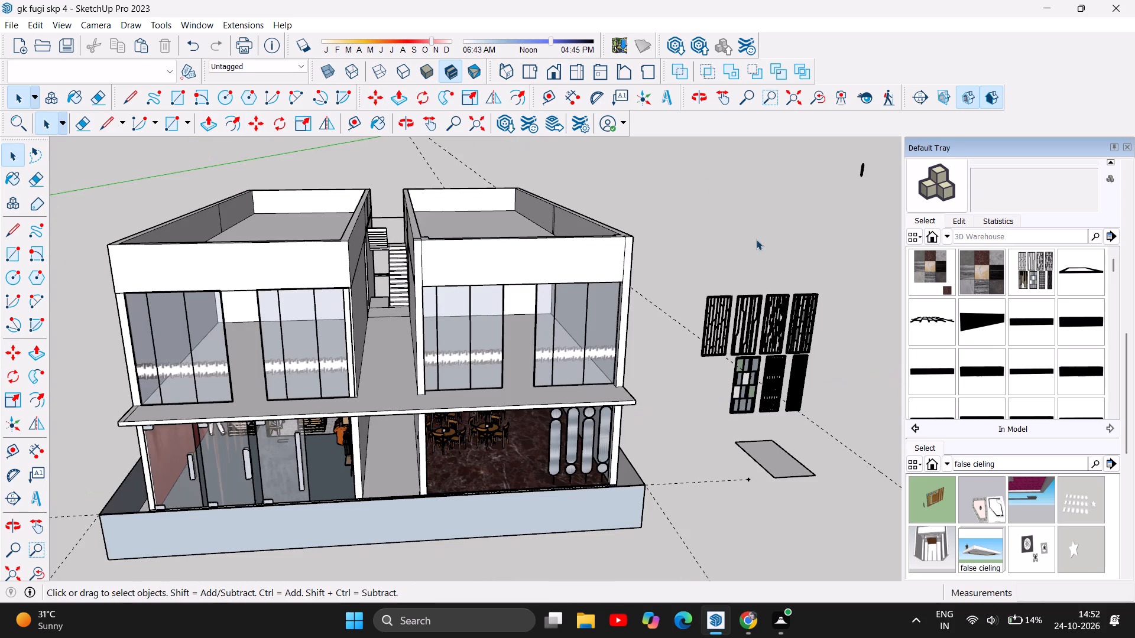
Examine the spacing of the dining sets and the rear tables against the patterned screens from close and raised angles.
scroll(509, 483, up, 7)
scroll(489, 414, up, 7)
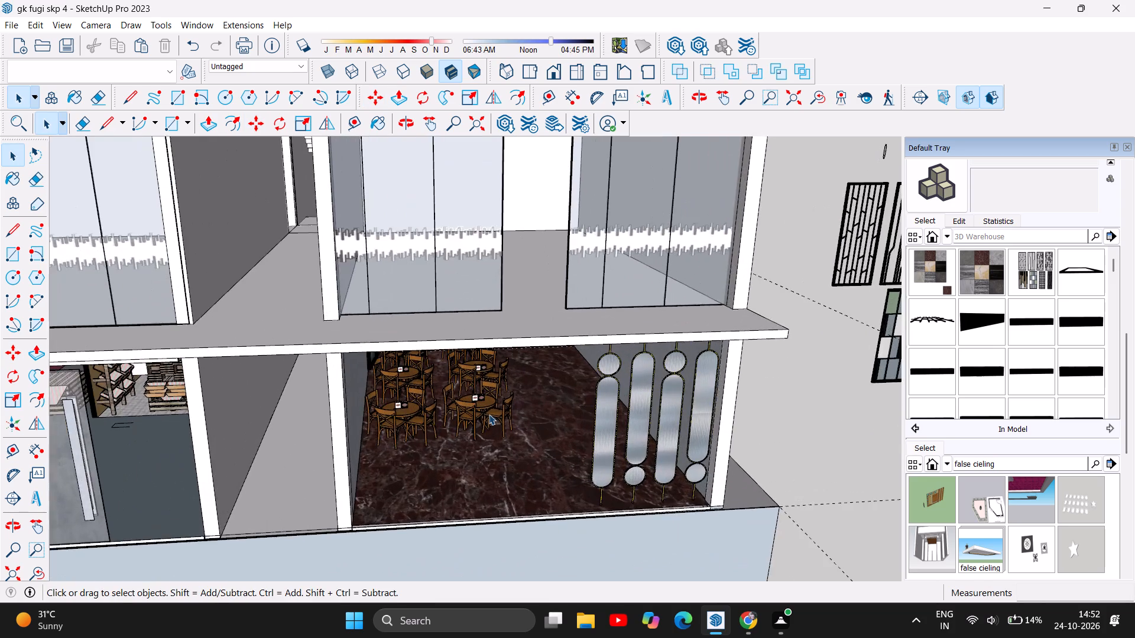
scroll(469, 392, up, 7)
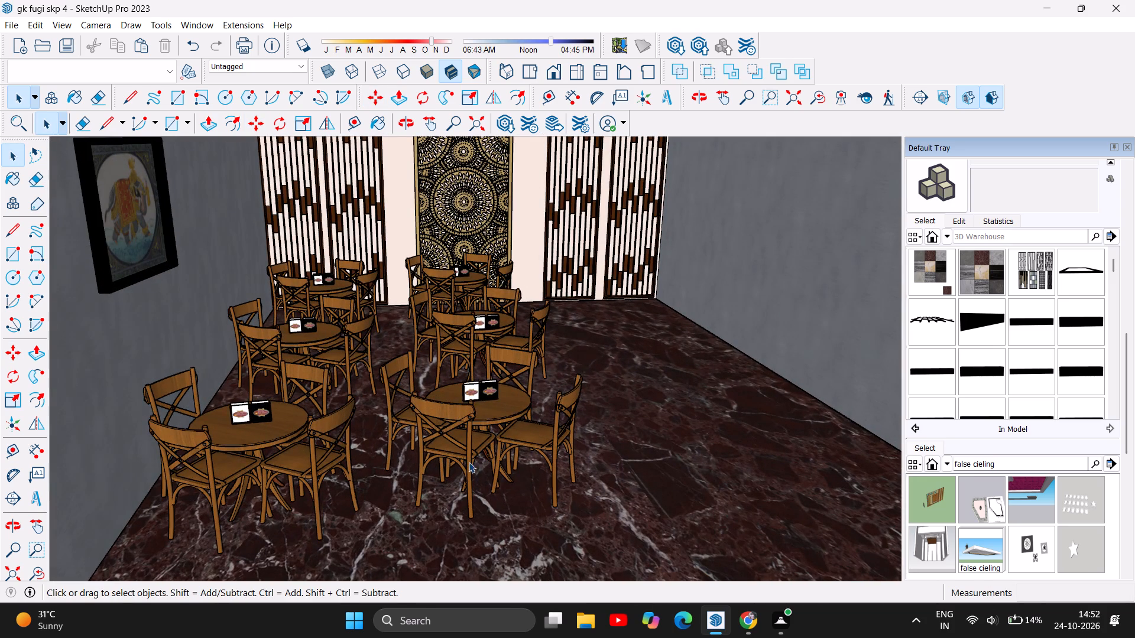
scroll(346, 488, up, 1)
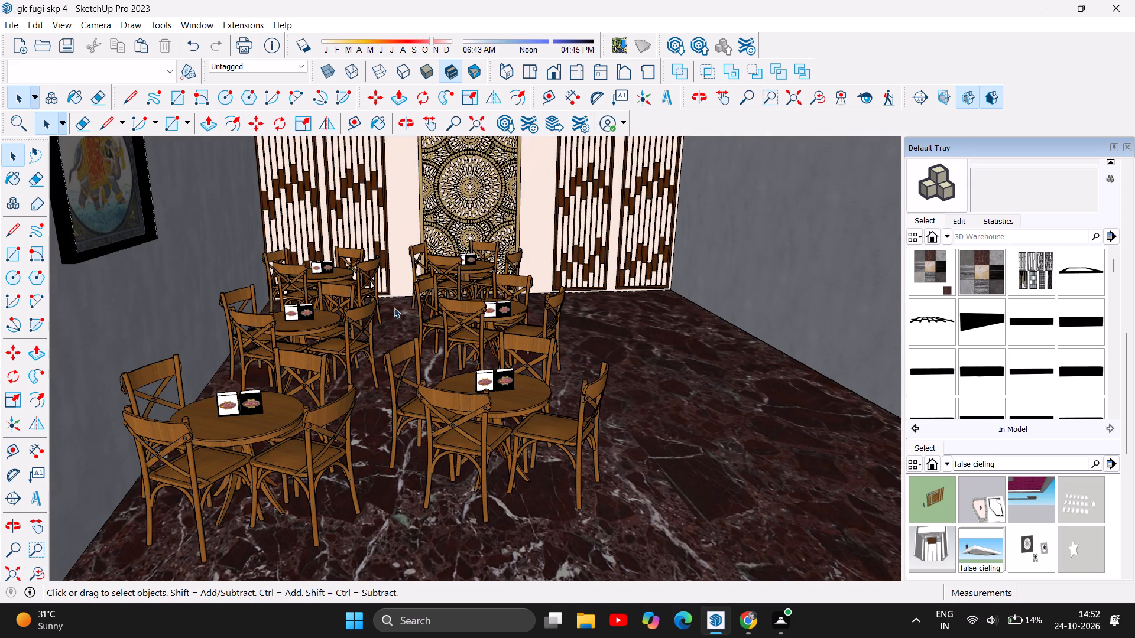
scroll(413, 261, up, 1)
scroll(439, 311, up, 1)
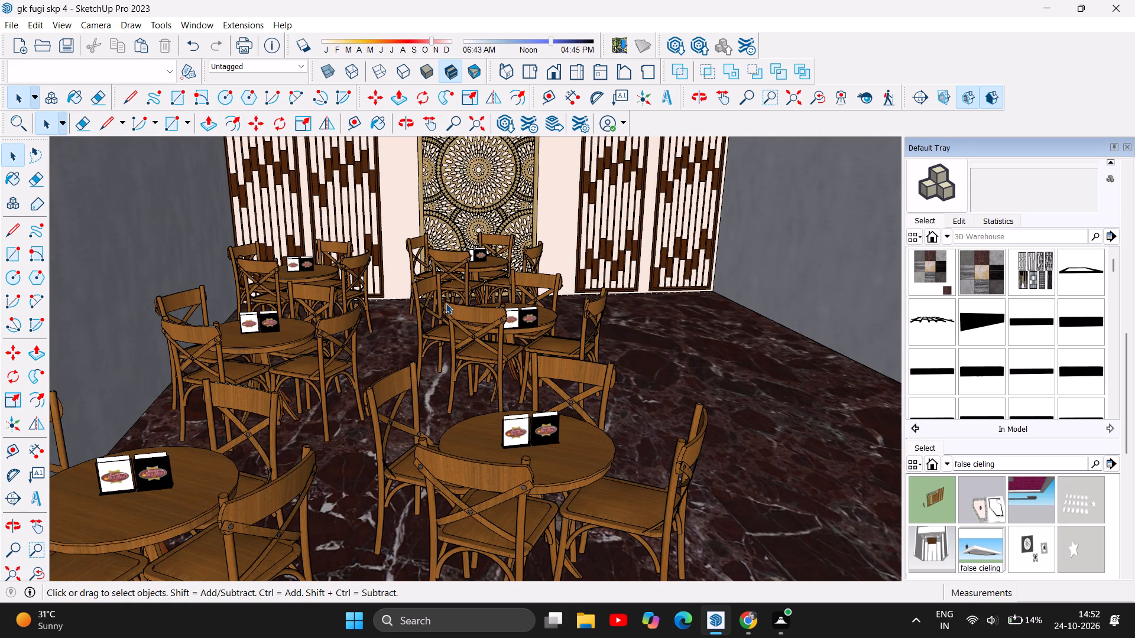
scroll(430, 219, up, 4)
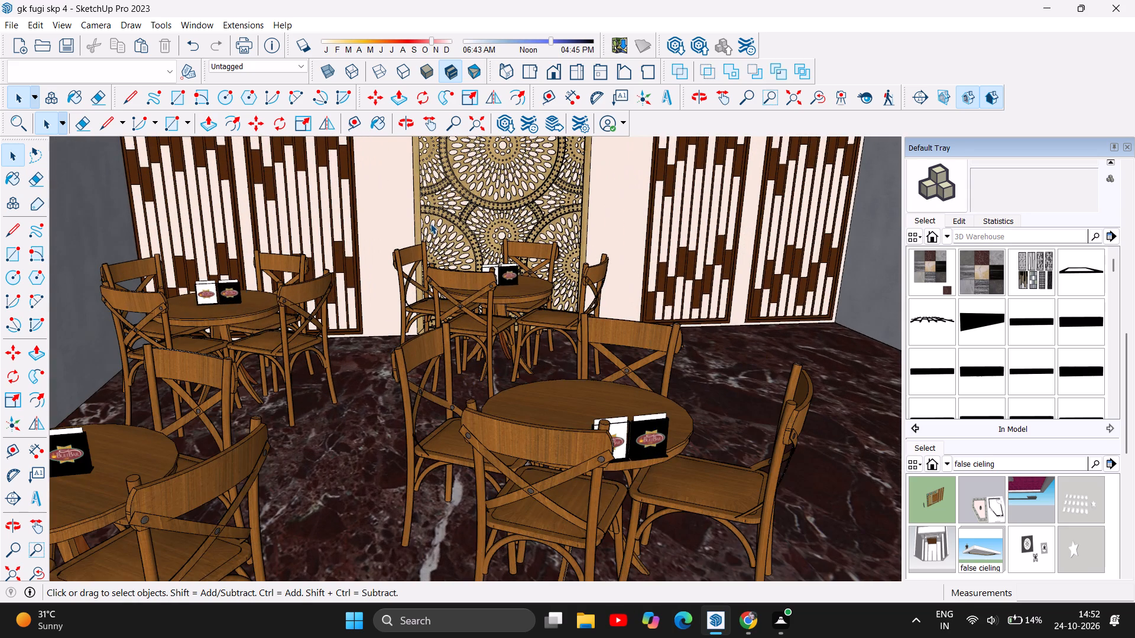
scroll(474, 264, up, 1)
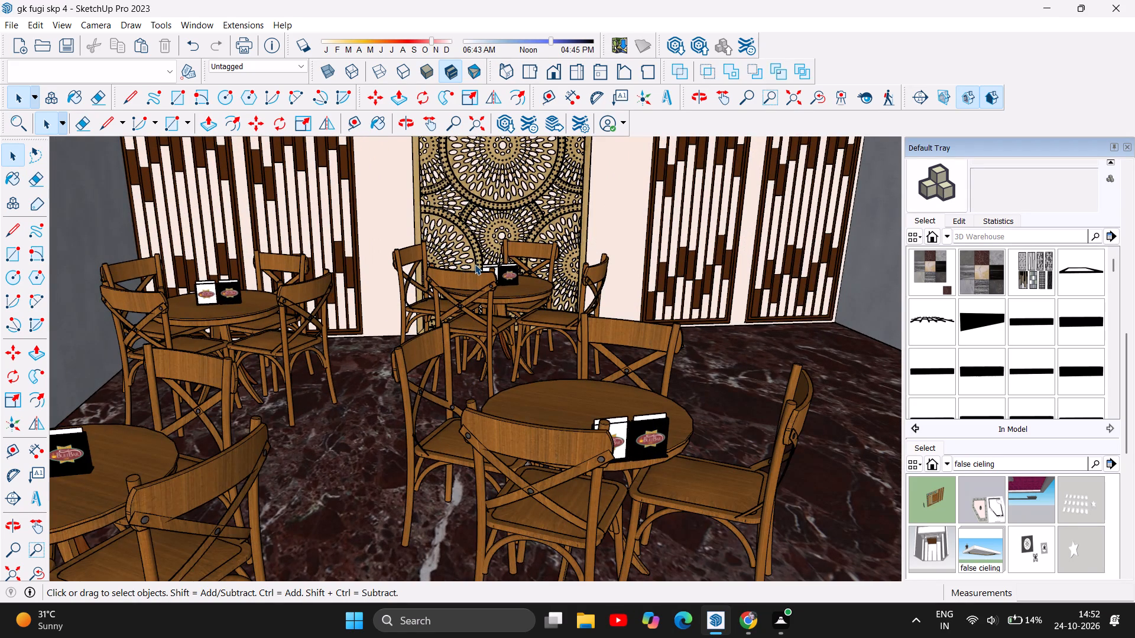
scroll(475, 264, up, 1)
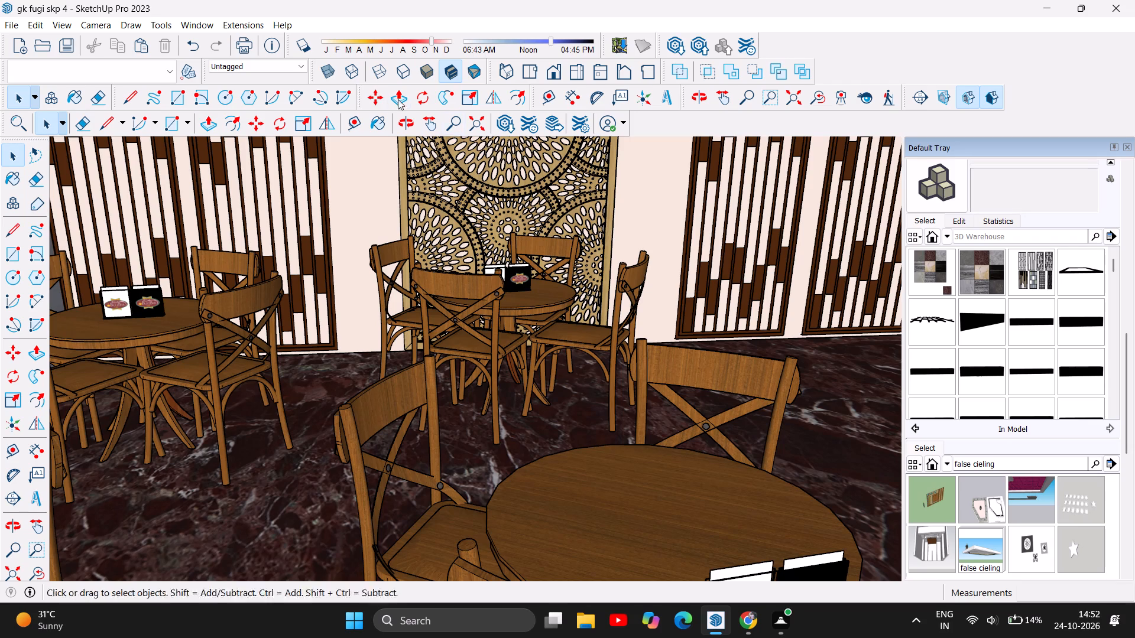
click(408, 130)
drag(549, 343, 540, 344)
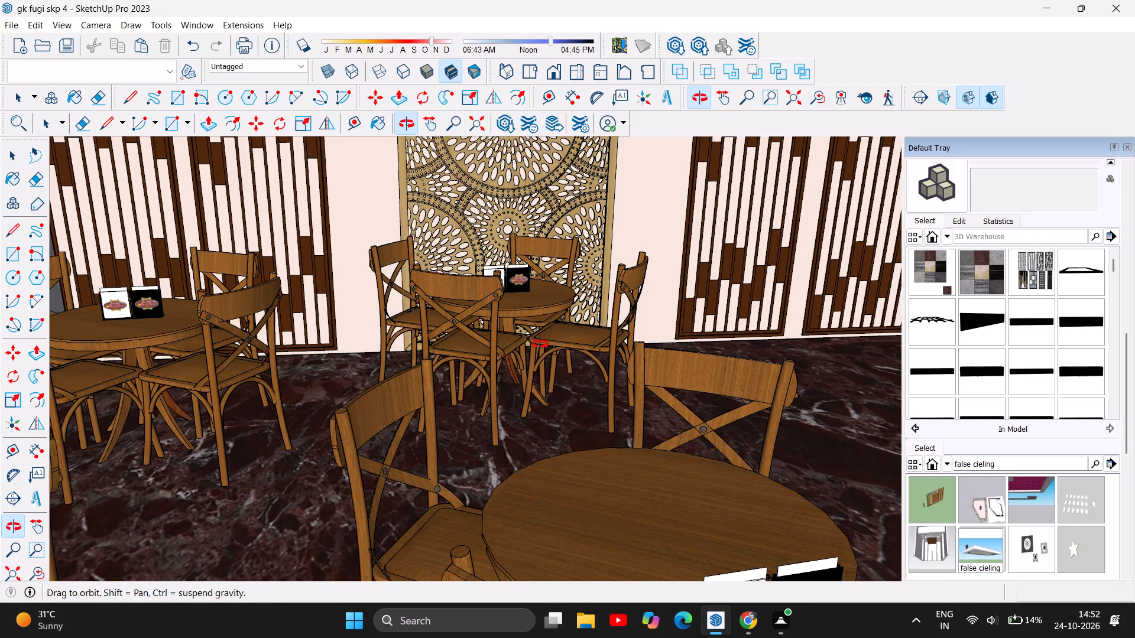
drag(540, 344, 488, 392)
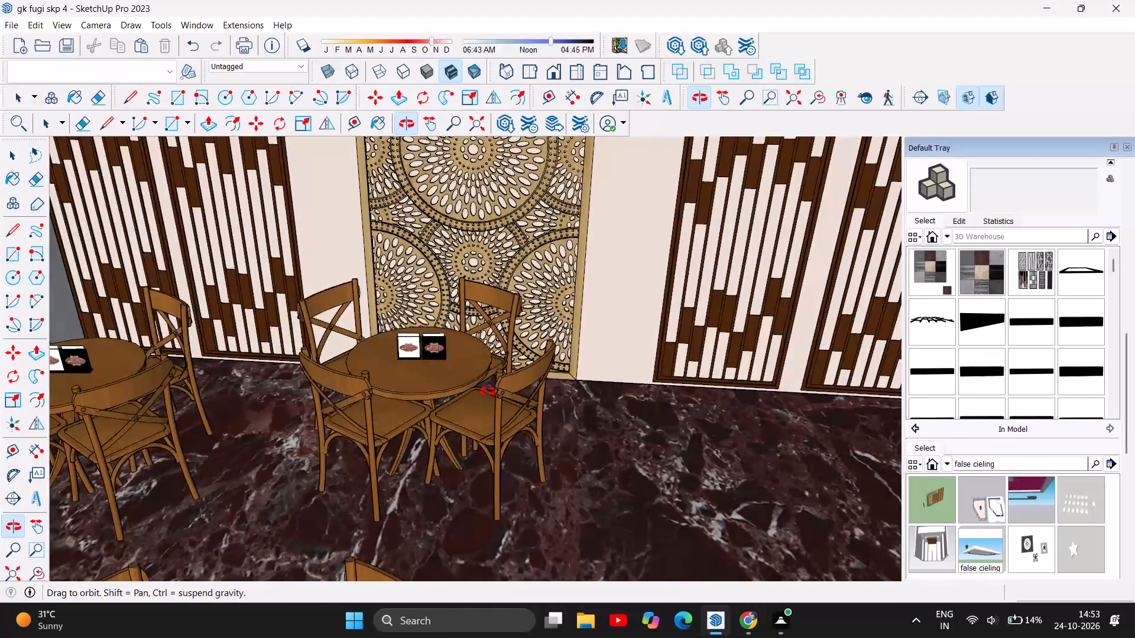
drag(488, 392, 638, 408)
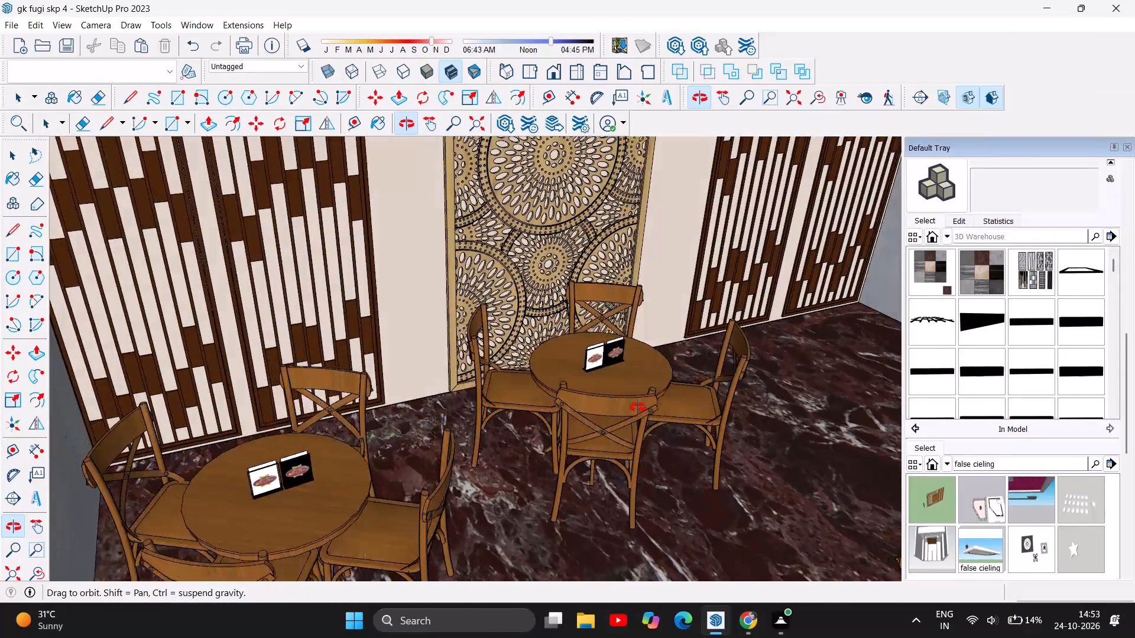
Move the rear-corner table-and-chairs set beside the patterned wooden screens about 2" towards the back wall.
drag(638, 408, 554, 398)
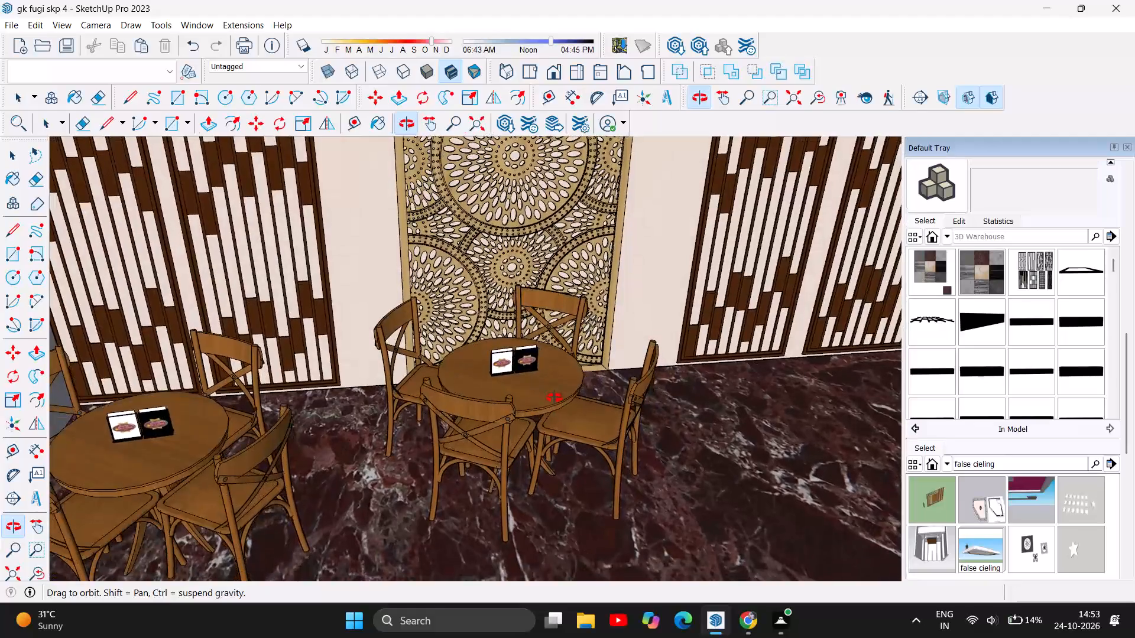
drag(554, 398, 637, 421)
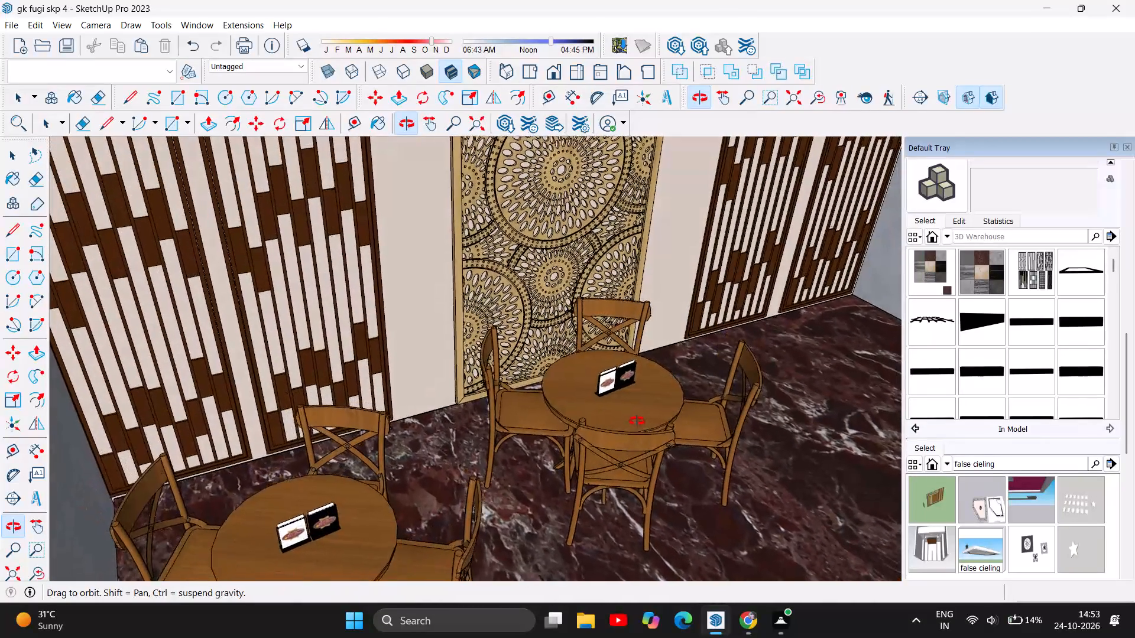
drag(637, 421, 608, 366)
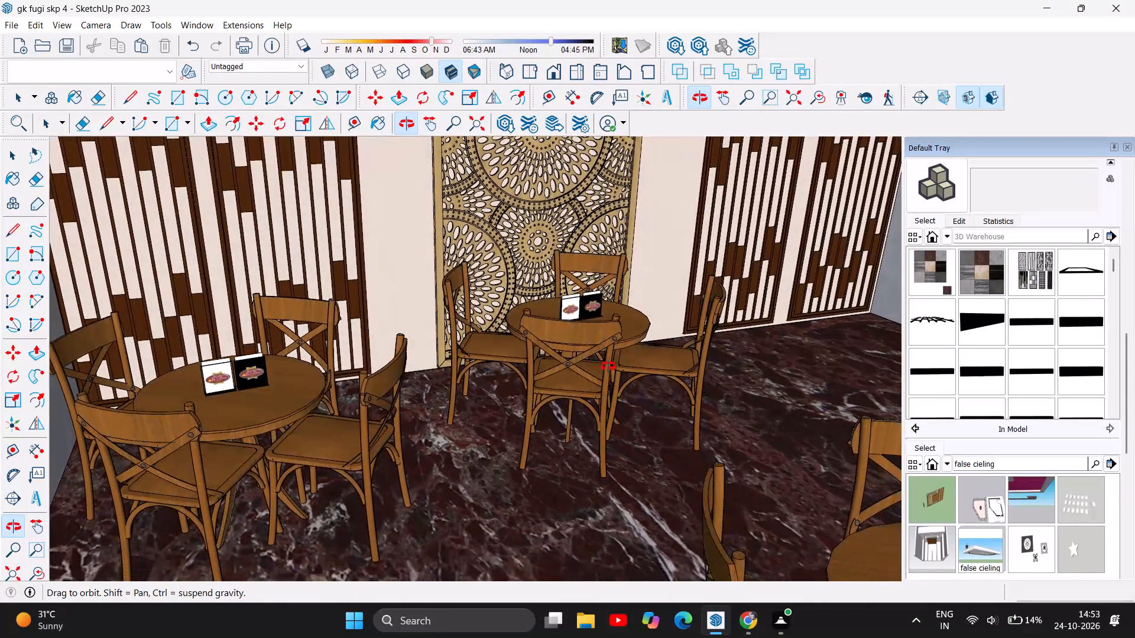
drag(608, 366, 621, 396)
click(297, 528)
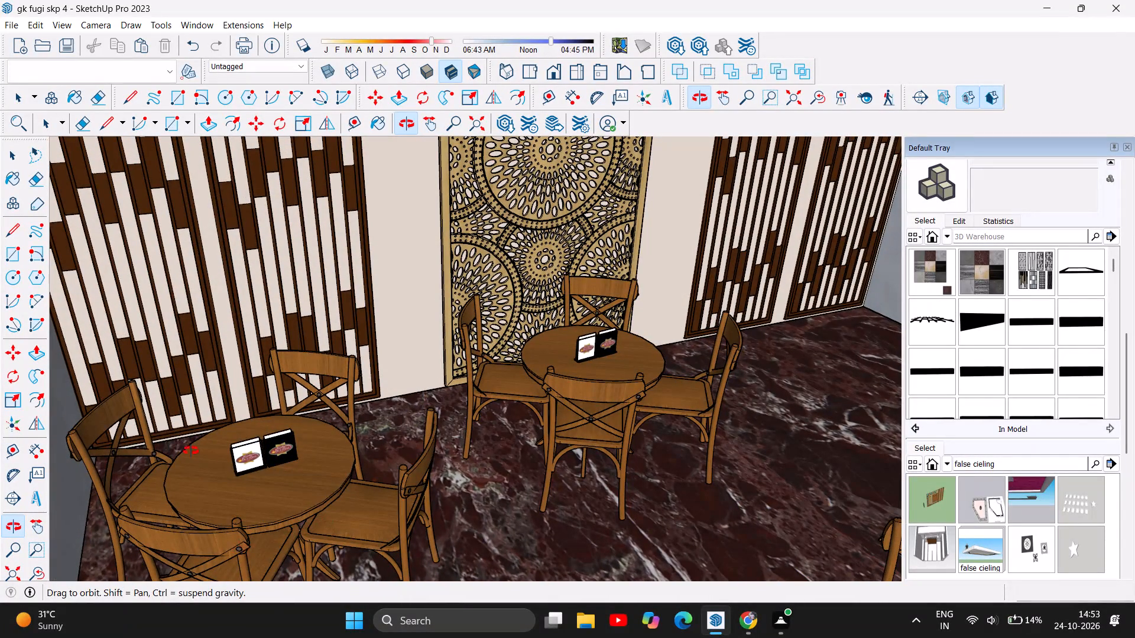
click(12, 159)
click(198, 519)
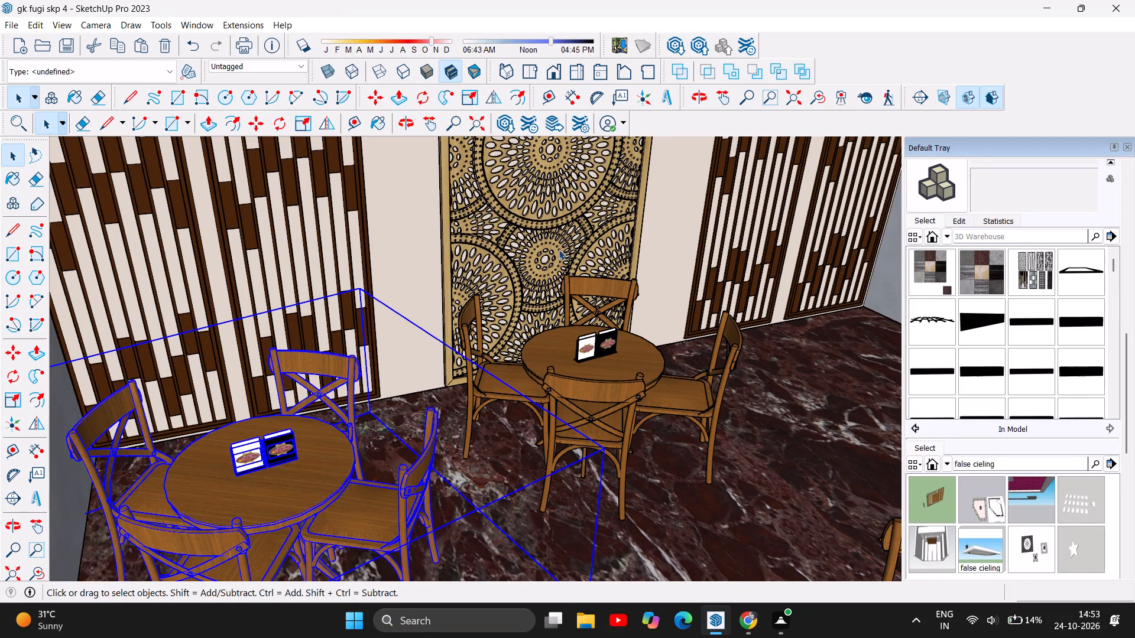
click(374, 95)
drag(235, 558, 234, 545)
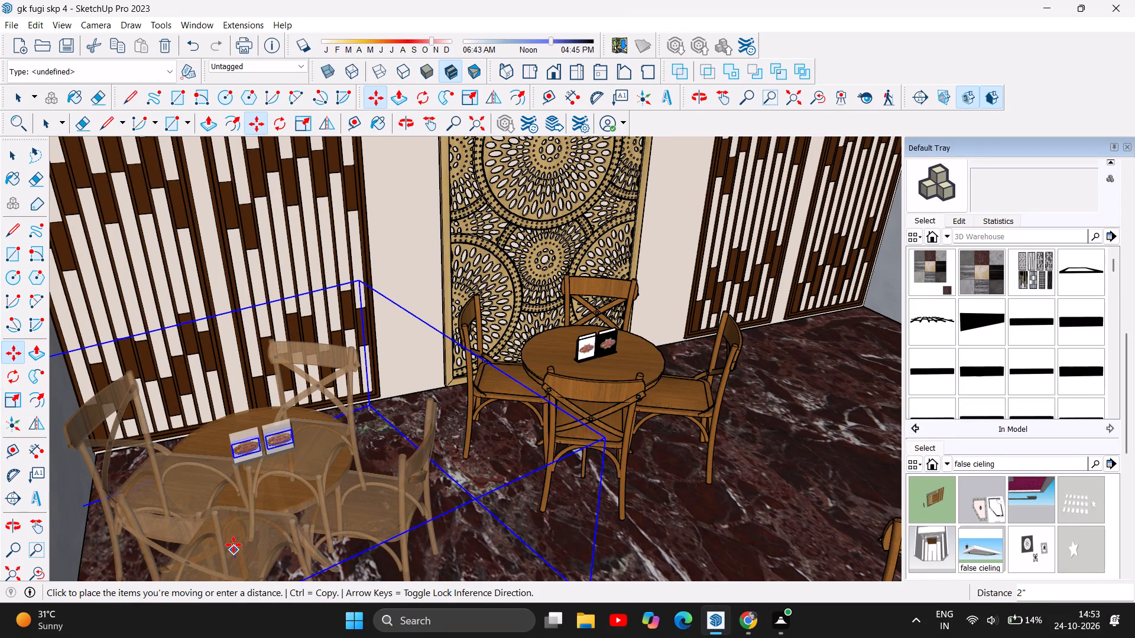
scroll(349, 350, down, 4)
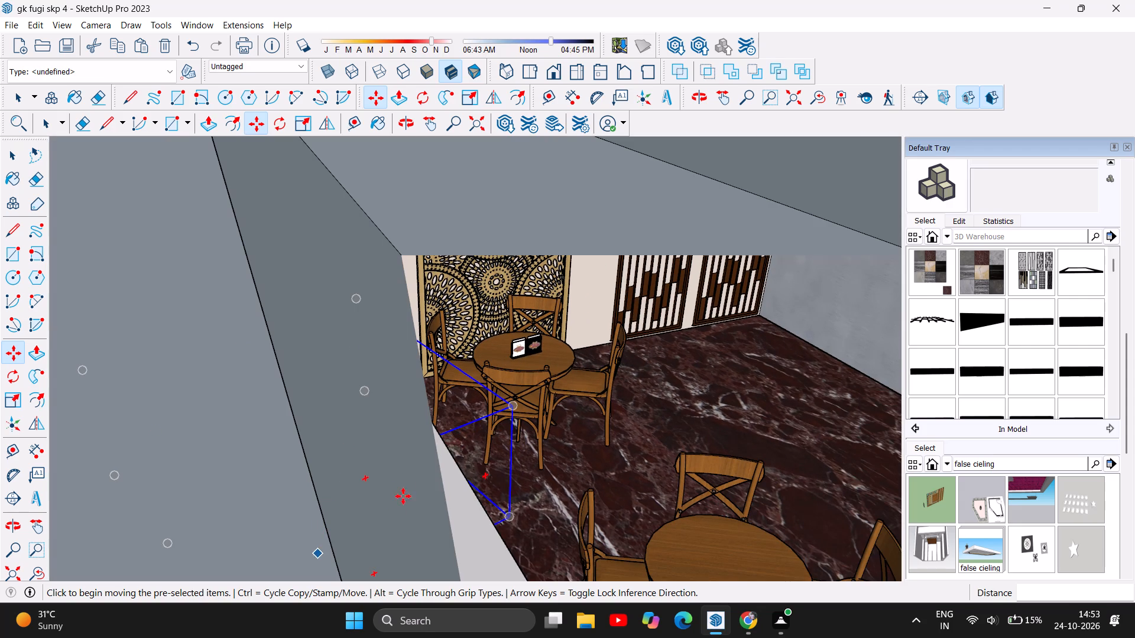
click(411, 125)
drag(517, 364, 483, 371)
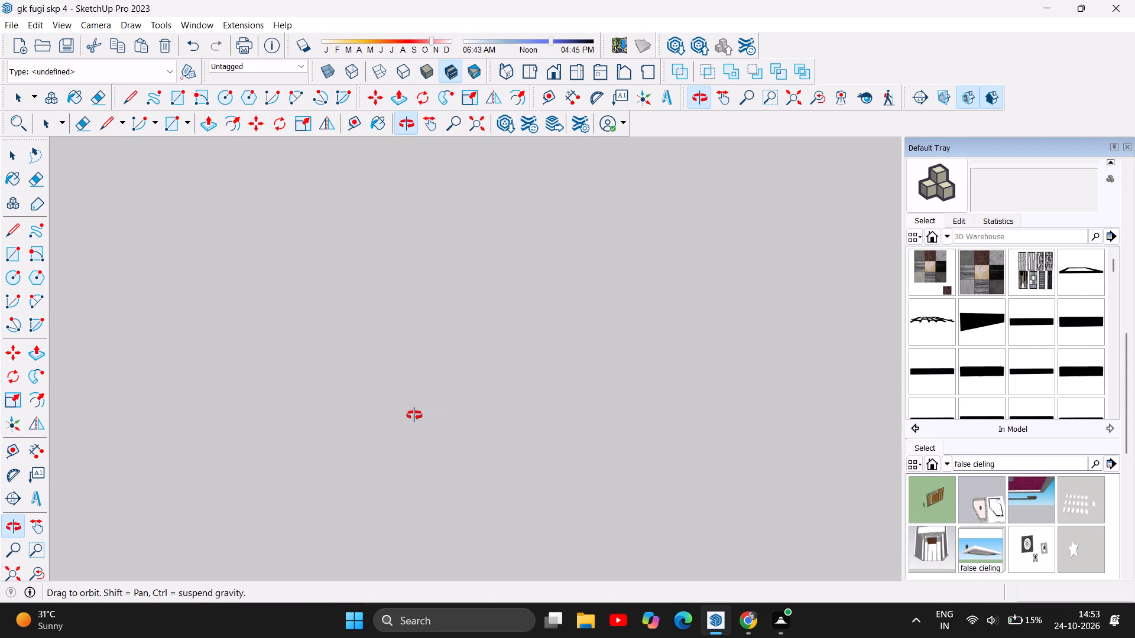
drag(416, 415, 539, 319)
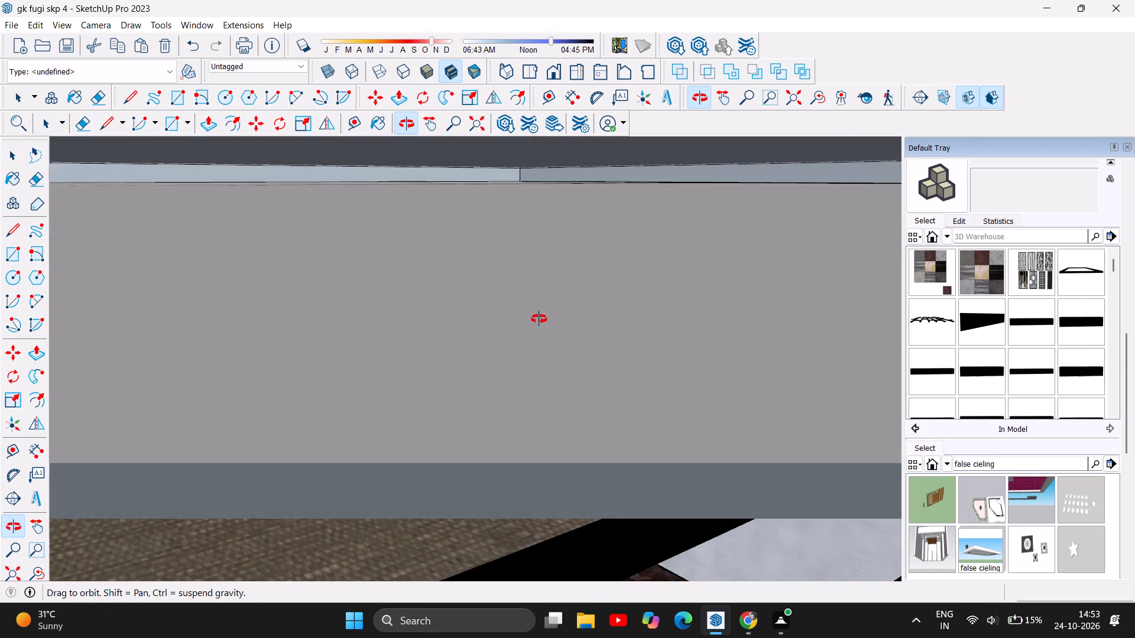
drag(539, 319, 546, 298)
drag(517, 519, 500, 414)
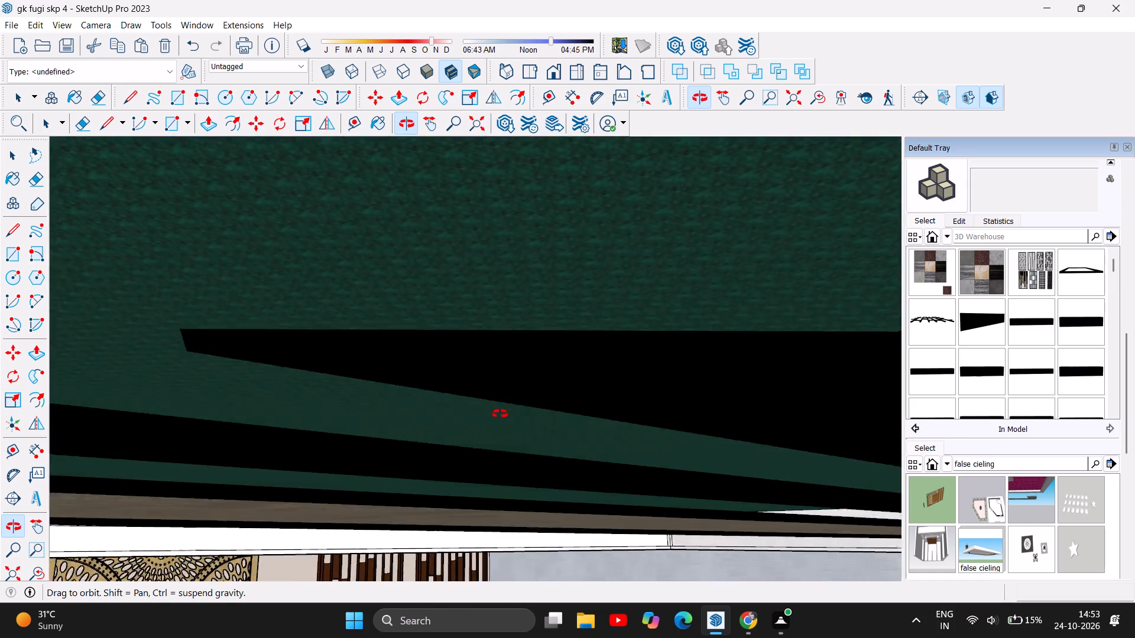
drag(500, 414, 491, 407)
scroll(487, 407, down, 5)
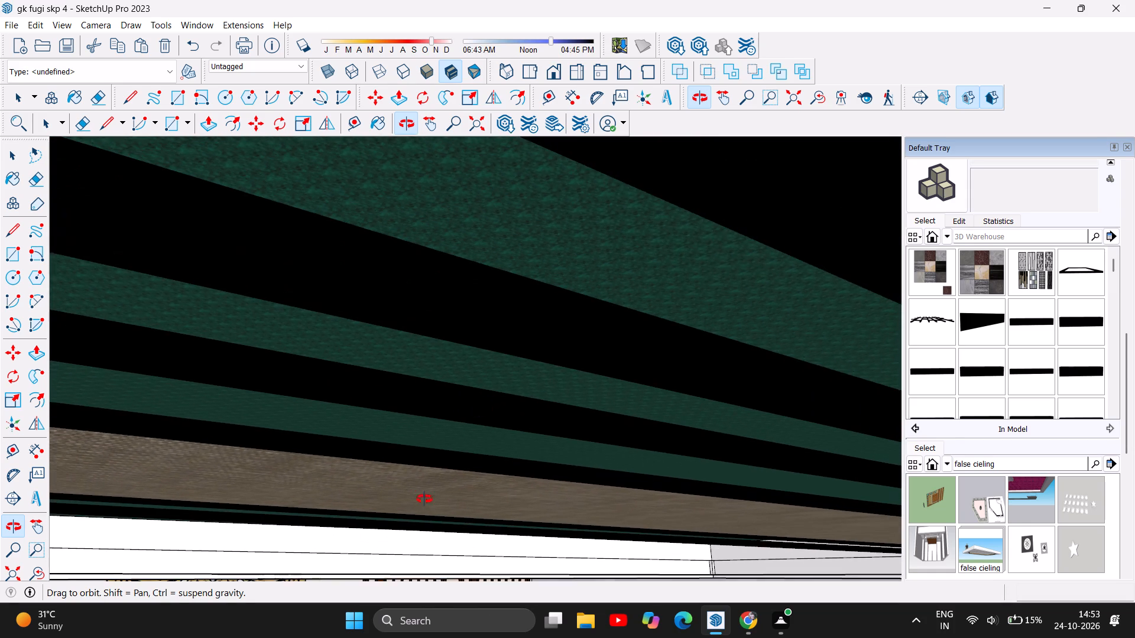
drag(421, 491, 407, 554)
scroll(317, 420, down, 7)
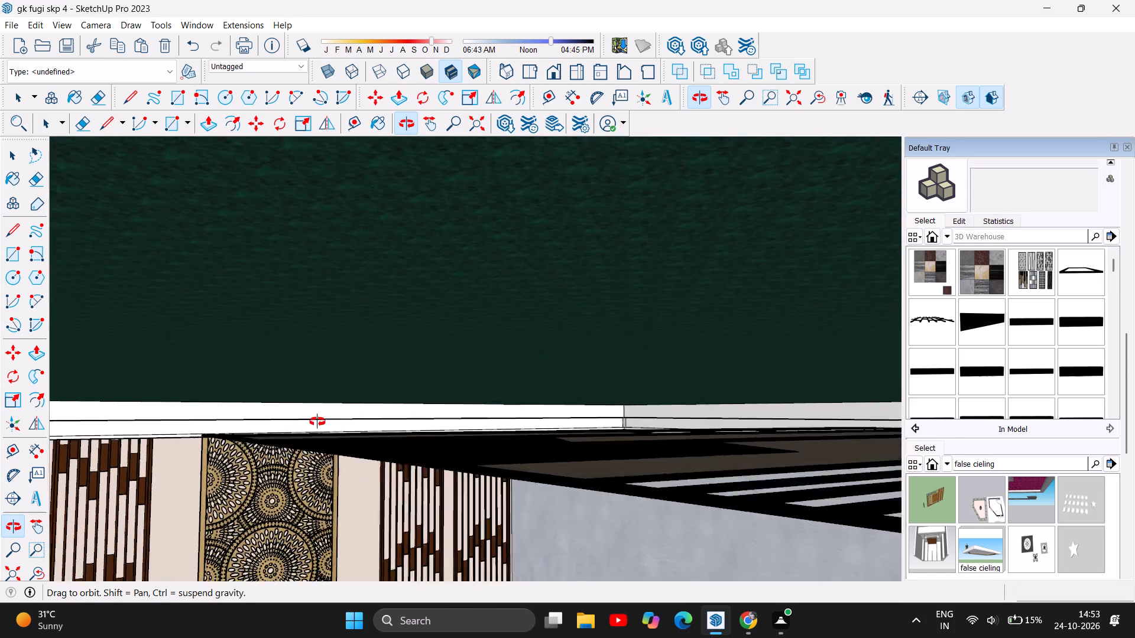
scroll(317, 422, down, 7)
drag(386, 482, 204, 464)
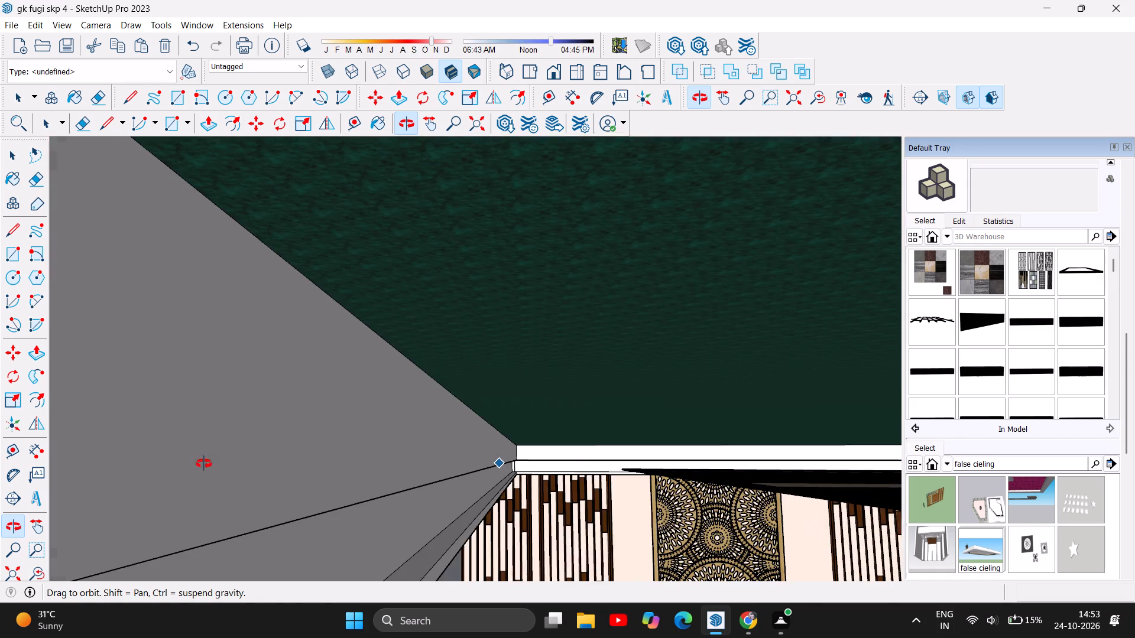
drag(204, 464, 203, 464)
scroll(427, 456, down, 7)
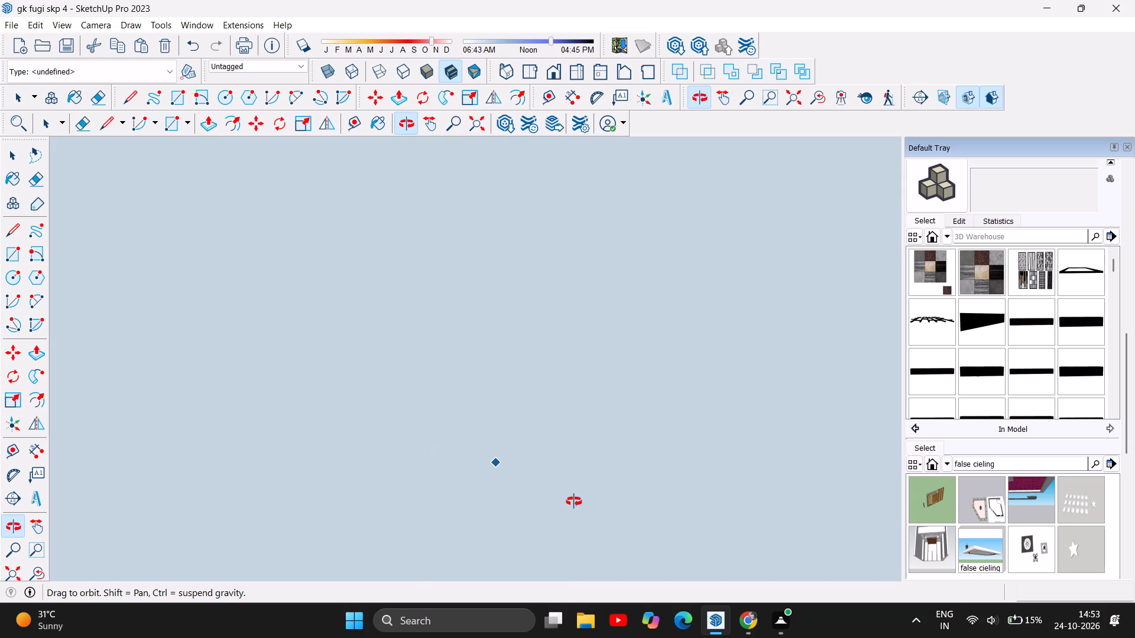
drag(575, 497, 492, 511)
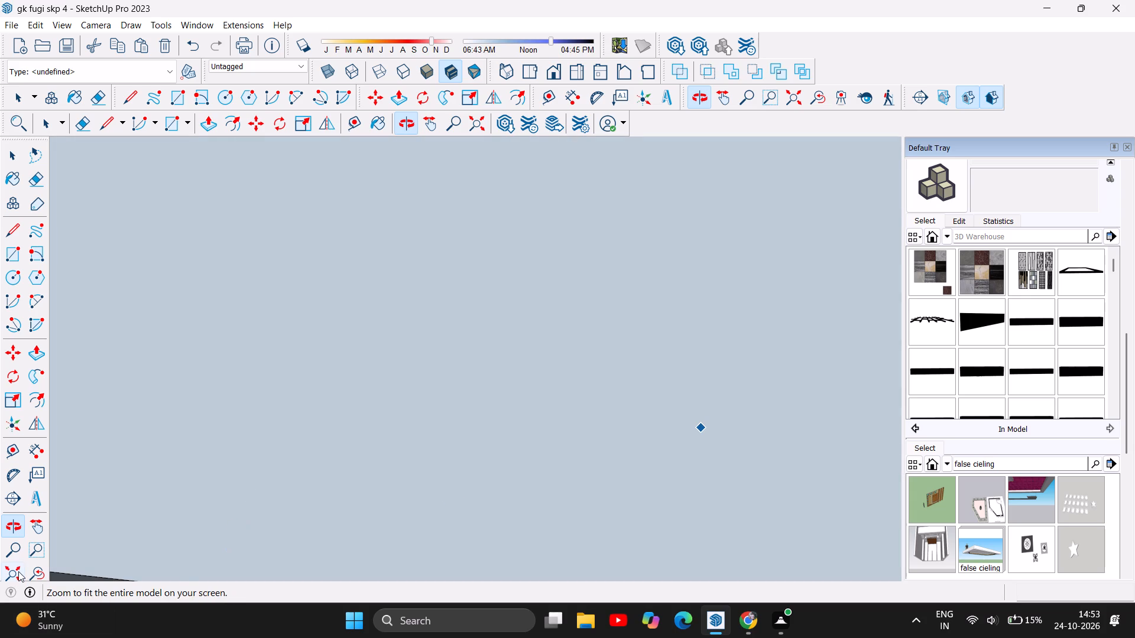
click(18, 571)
Examine the selected rear-corner dining set against the picture wall, patterned screens and neighbouring tables from the building's open front.
scroll(411, 351, up, 2)
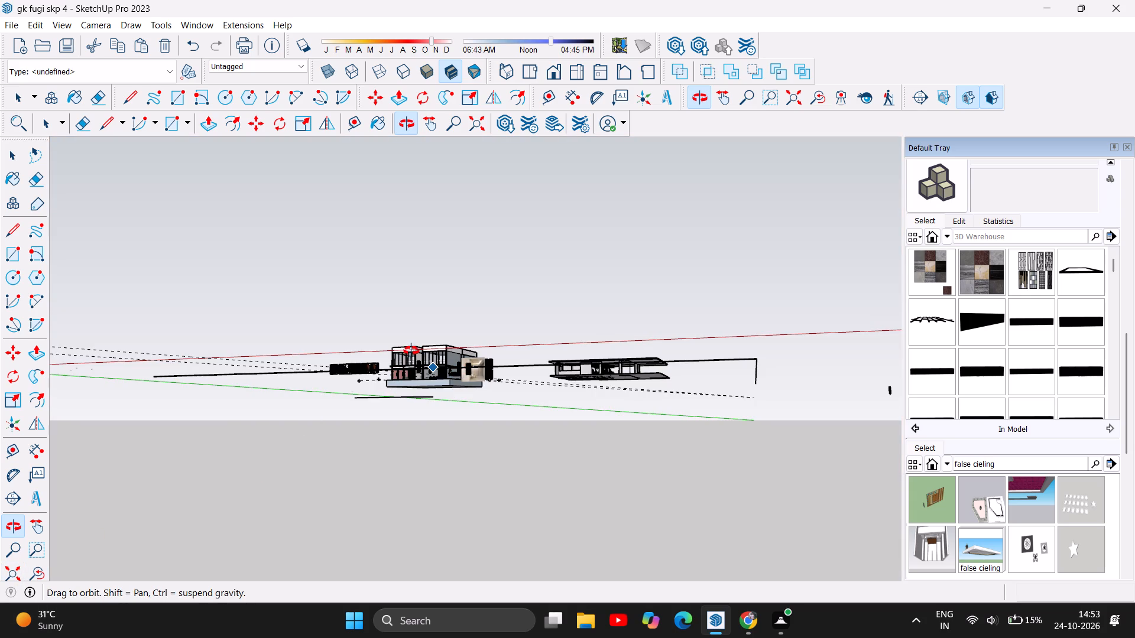
scroll(411, 351, up, 20)
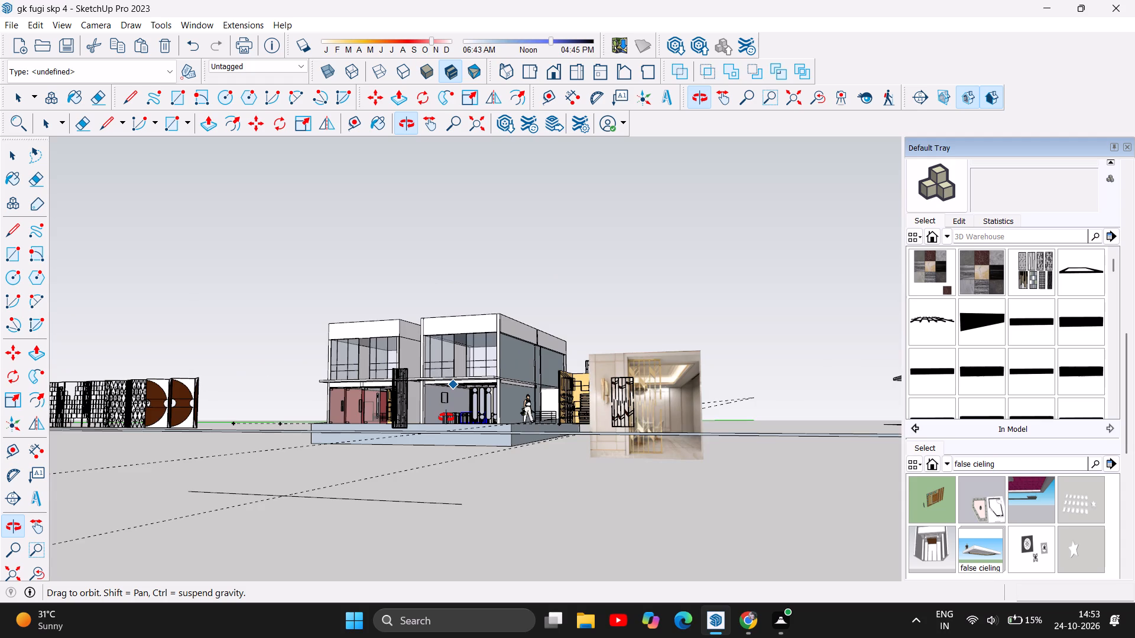
scroll(447, 418, up, 18)
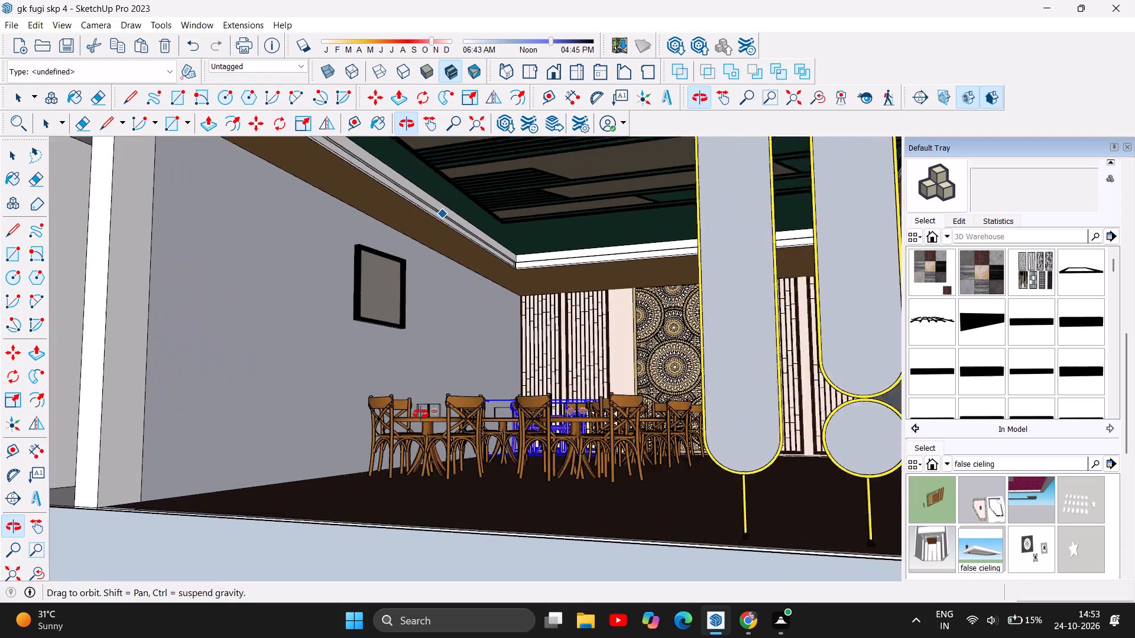
scroll(421, 414, up, 2)
drag(461, 414, 461, 459)
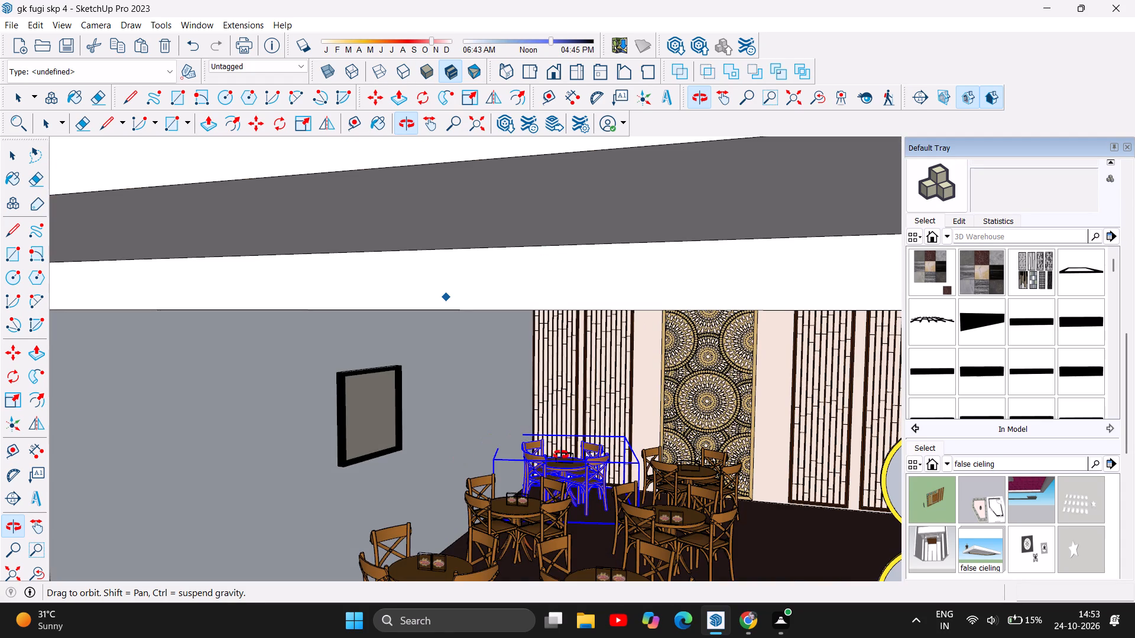
scroll(567, 470, down, 2)
scroll(577, 487, up, 4)
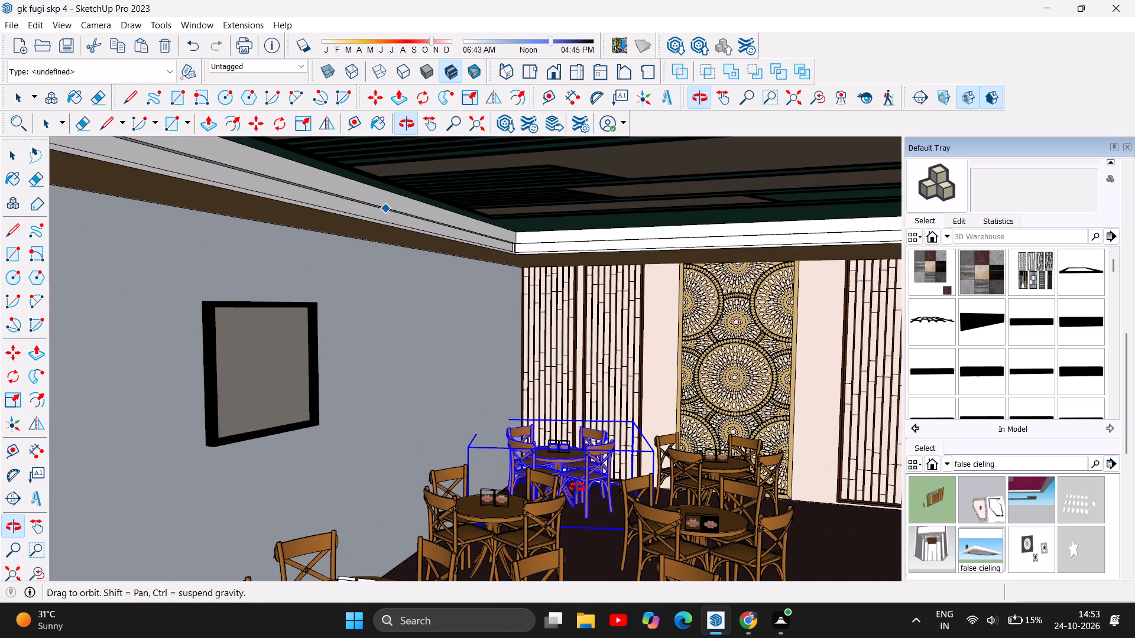
scroll(577, 487, up, 2)
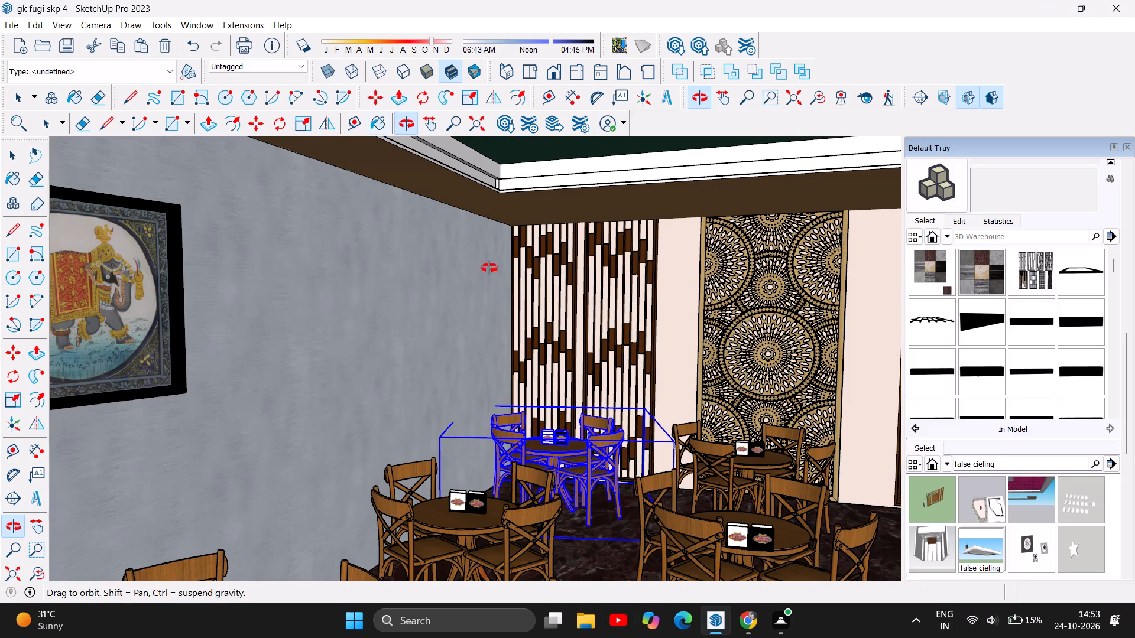
drag(559, 432, 555, 461)
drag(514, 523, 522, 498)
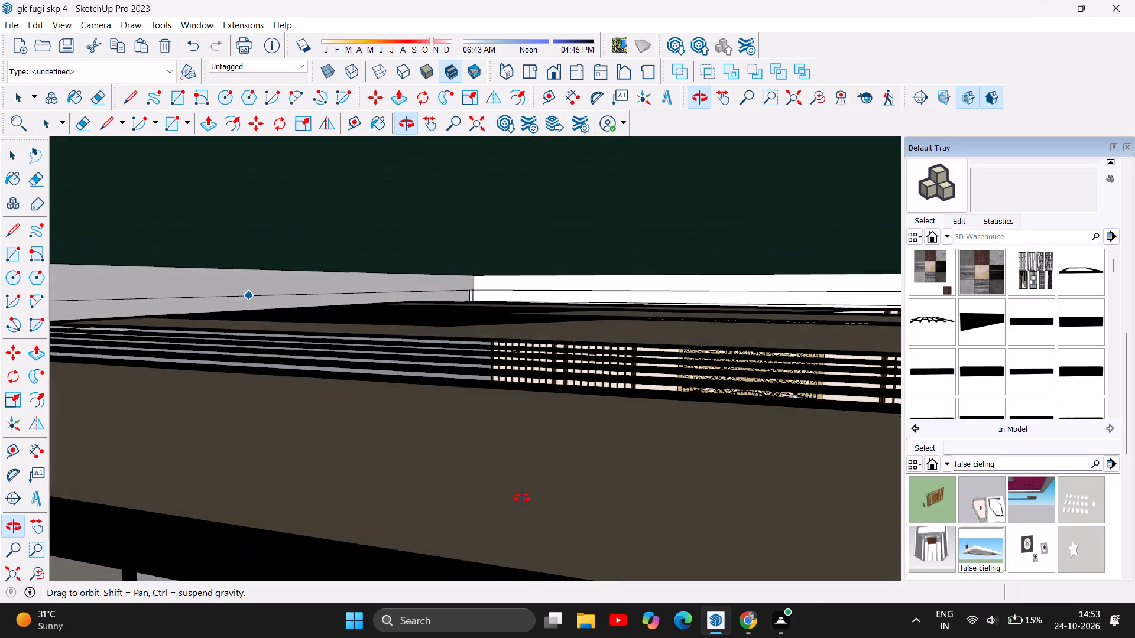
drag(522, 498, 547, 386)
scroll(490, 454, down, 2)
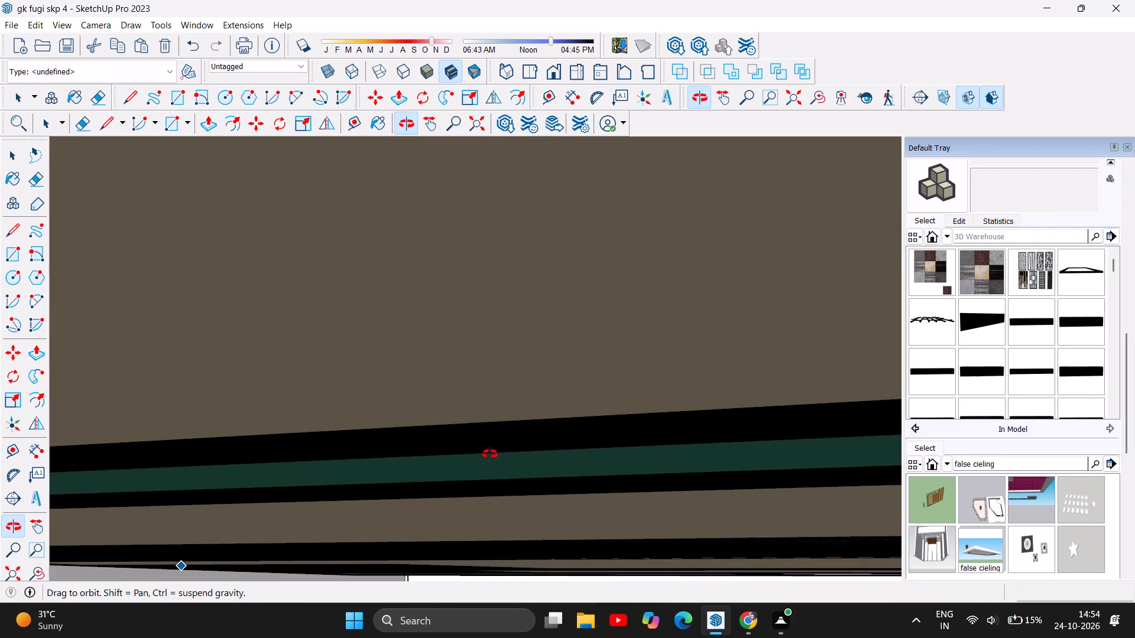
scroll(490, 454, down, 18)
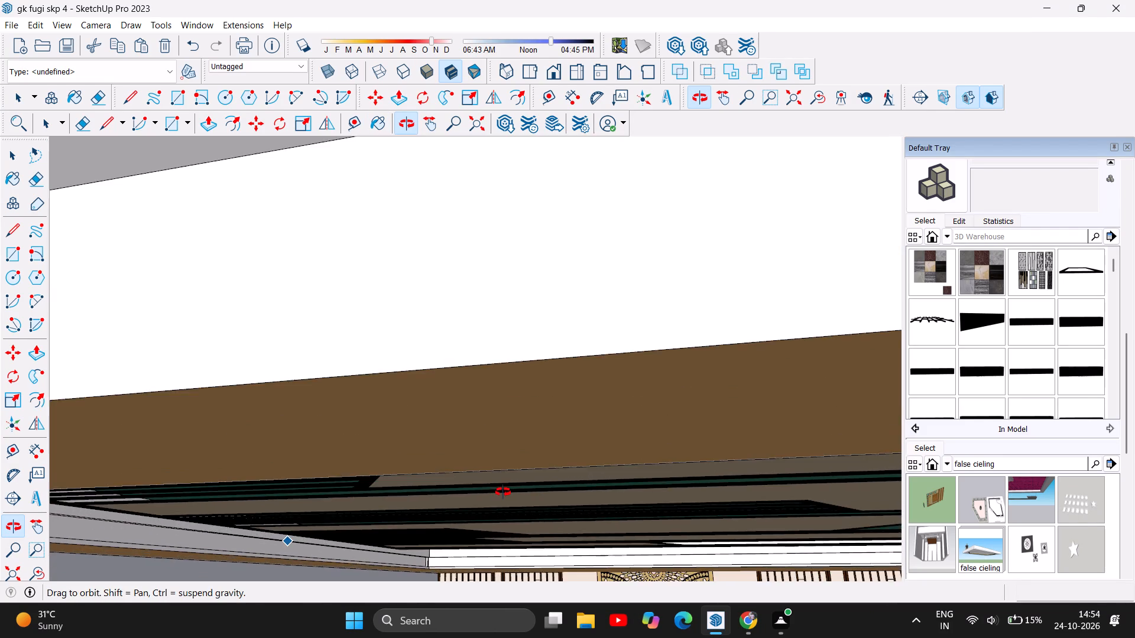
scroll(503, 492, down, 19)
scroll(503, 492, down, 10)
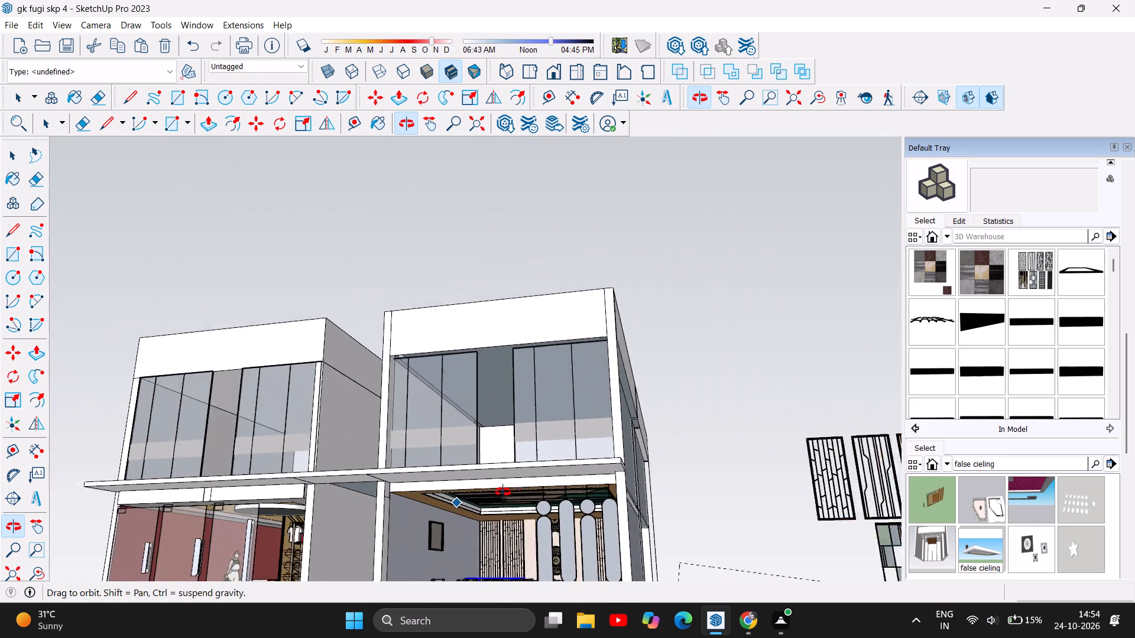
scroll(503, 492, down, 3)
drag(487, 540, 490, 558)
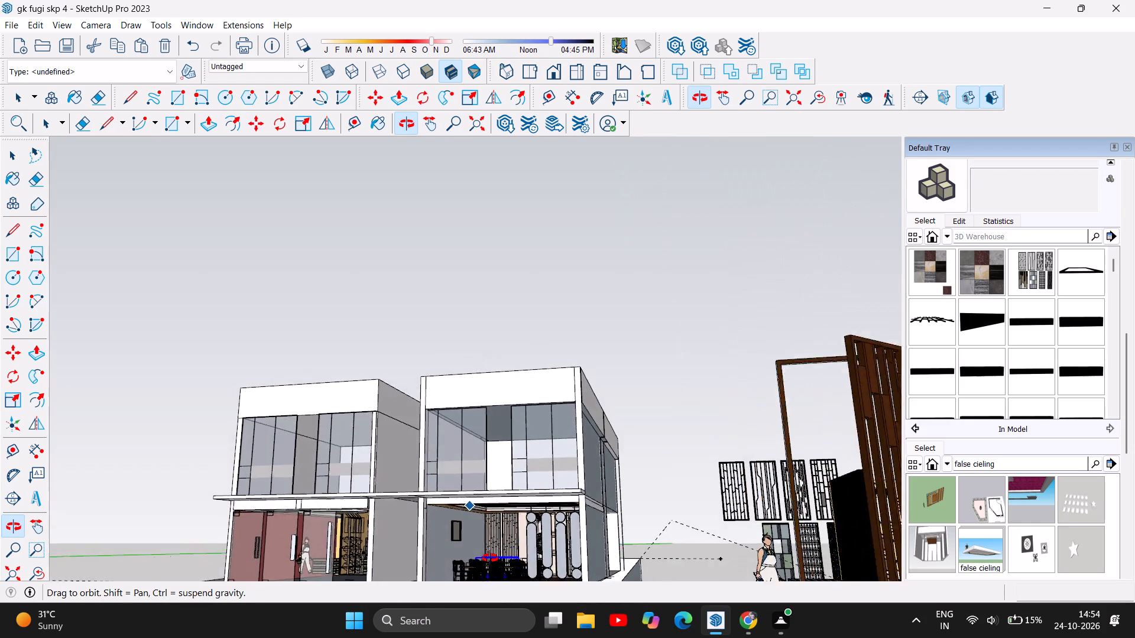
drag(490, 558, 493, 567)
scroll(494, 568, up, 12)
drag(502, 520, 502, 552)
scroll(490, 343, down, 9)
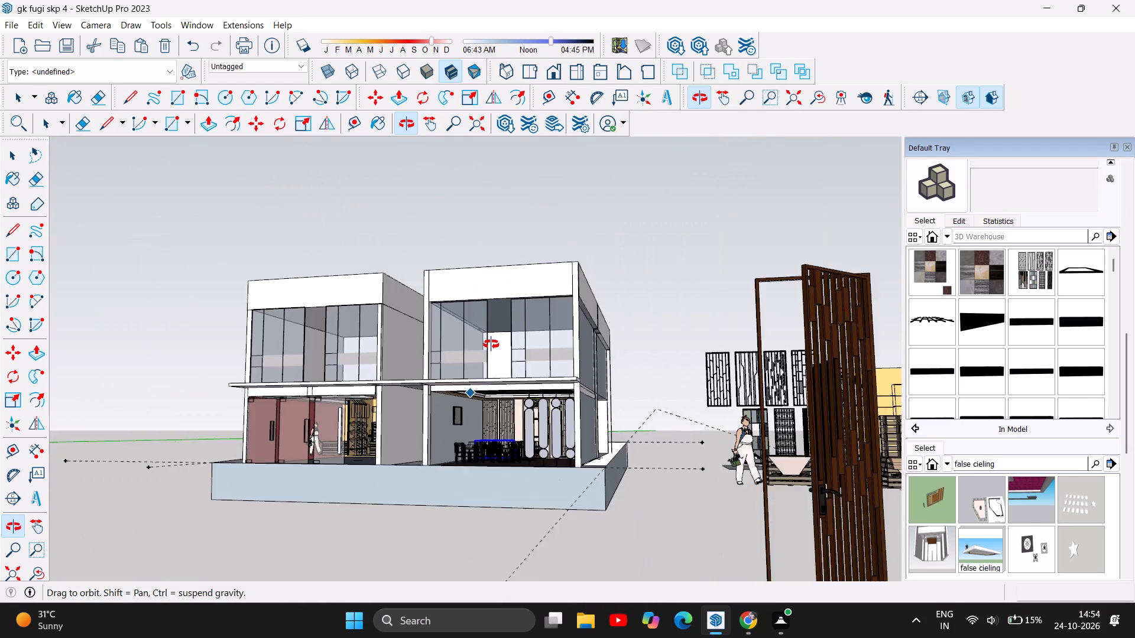
Move the selected rear-corner table-and-chairs set about 1' 1" across the floor, away from the picture wall and towards the patterned screens.
drag(488, 432, 489, 471)
scroll(494, 438, up, 7)
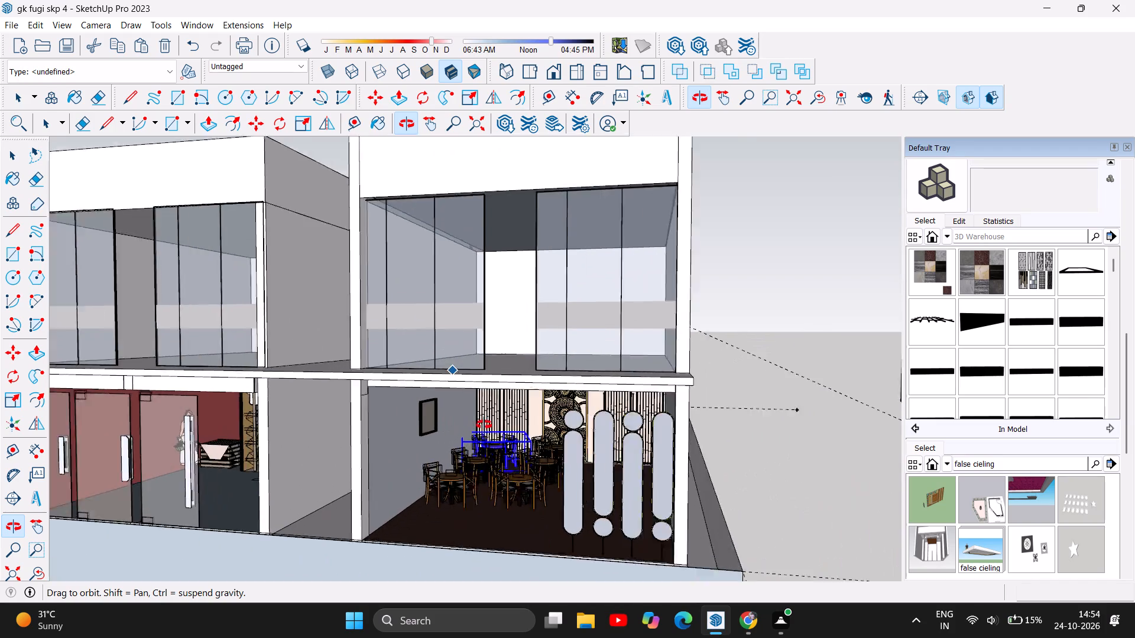
scroll(484, 425, up, 9)
drag(507, 488, 508, 510)
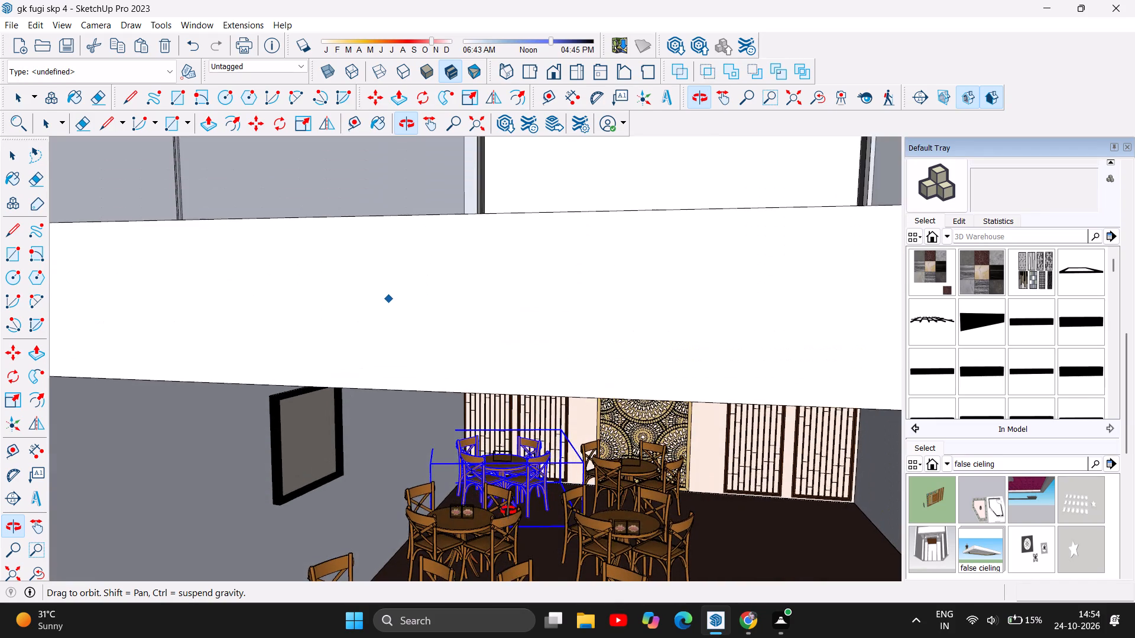
scroll(508, 510, up, 8)
drag(451, 457, 457, 485)
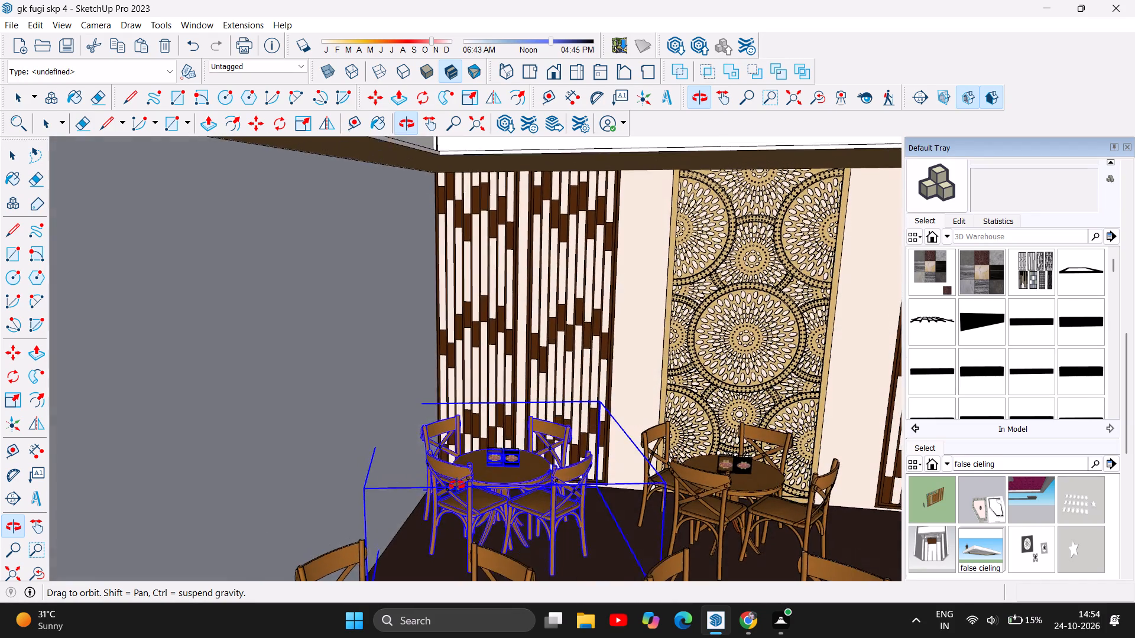
drag(457, 485, 459, 493)
scroll(526, 515, up, 1)
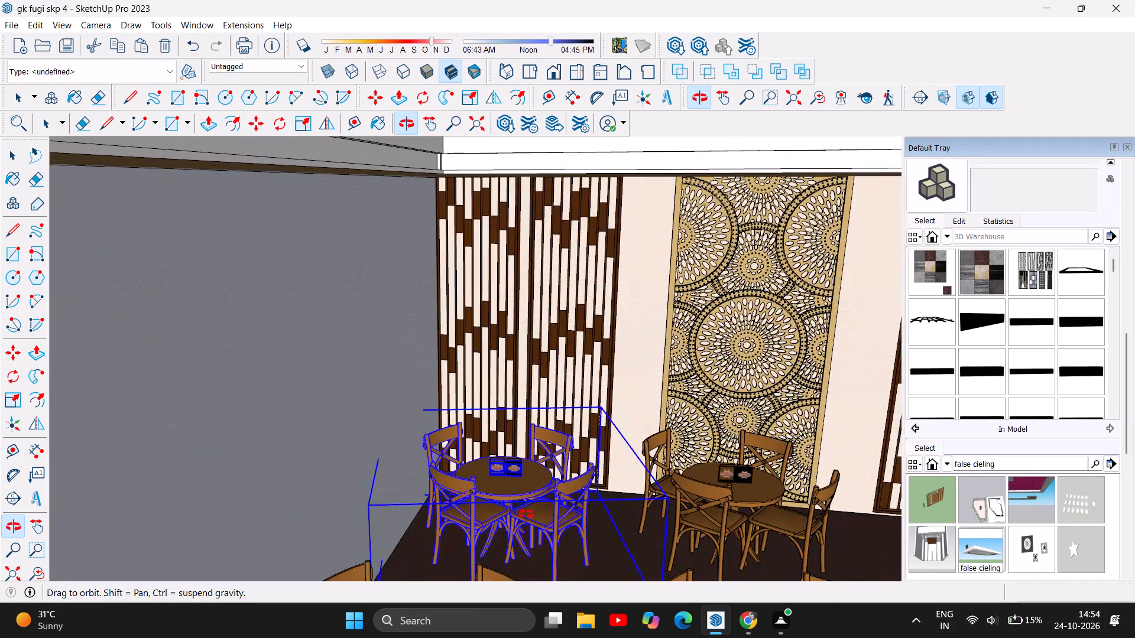
scroll(526, 515, up, 1)
drag(421, 455, 416, 470)
scroll(523, 464, up, 1)
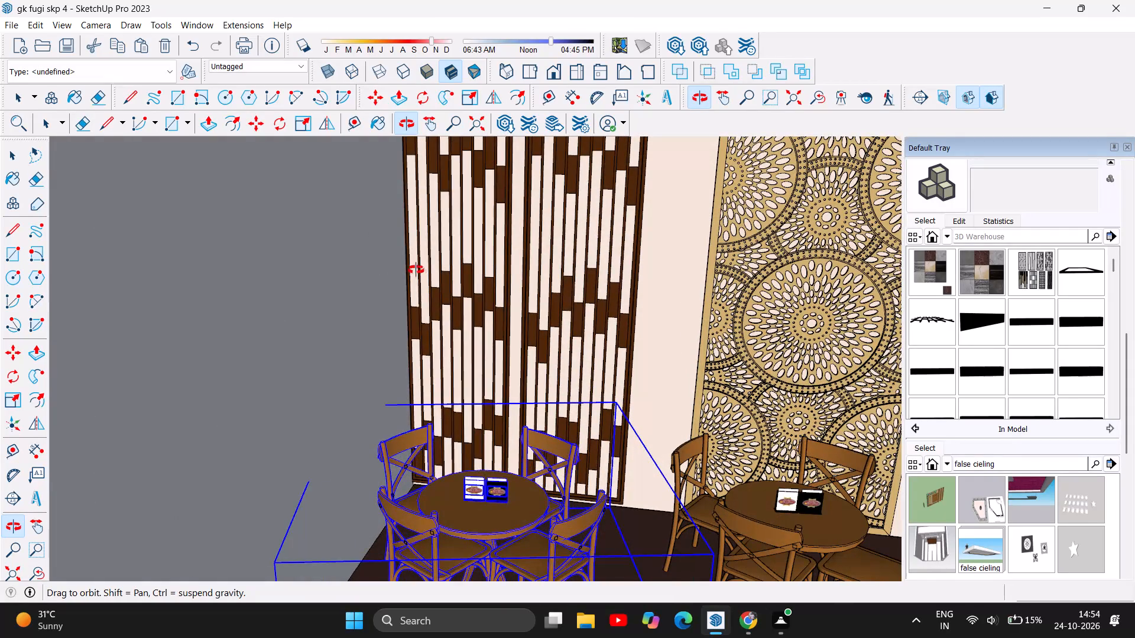
scroll(416, 367, down, 2)
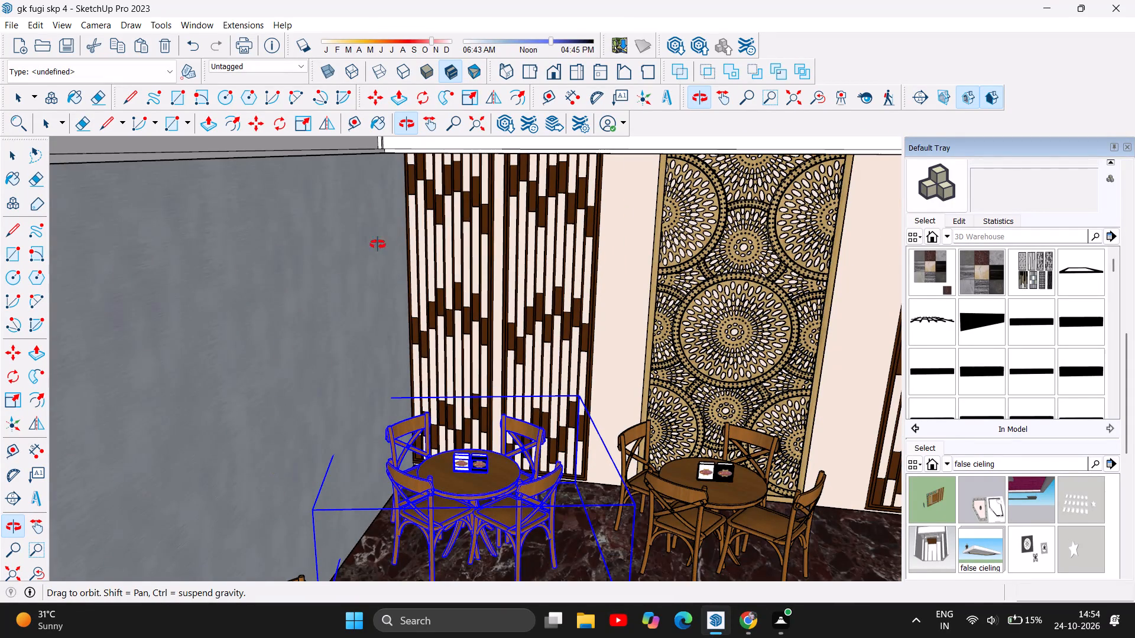
click(374, 98)
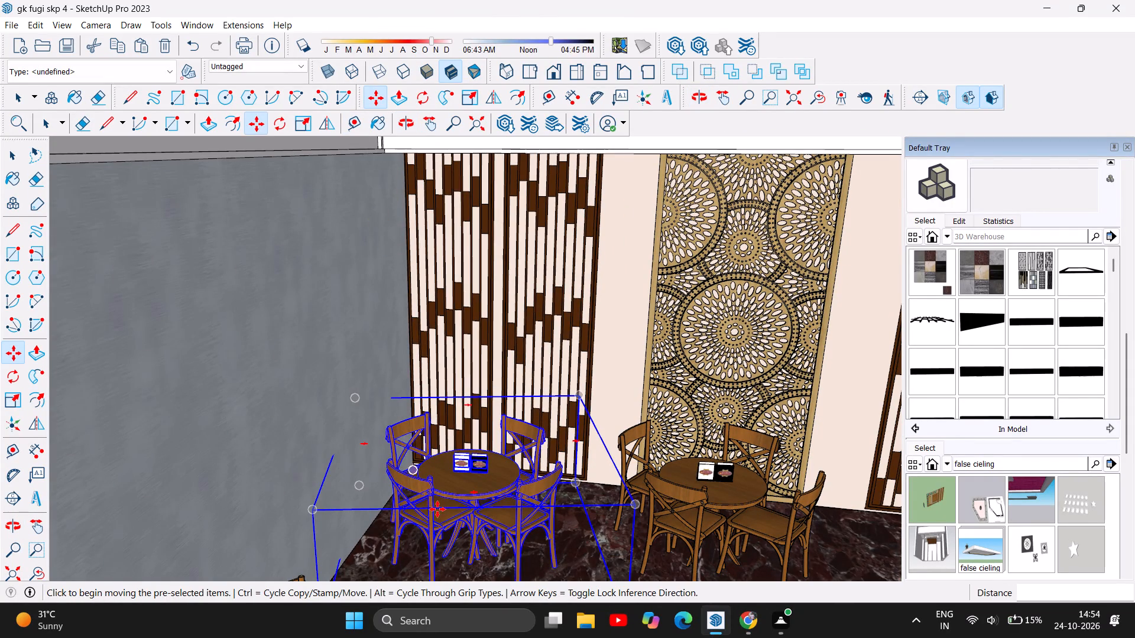
drag(436, 554, 442, 524)
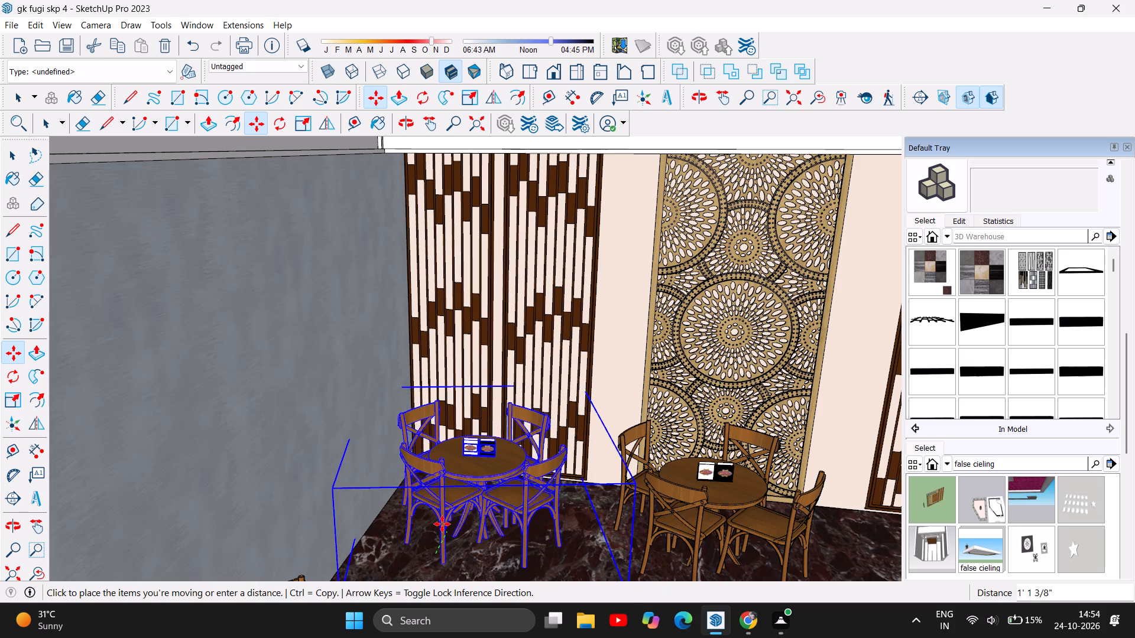
drag(442, 524, 452, 545)
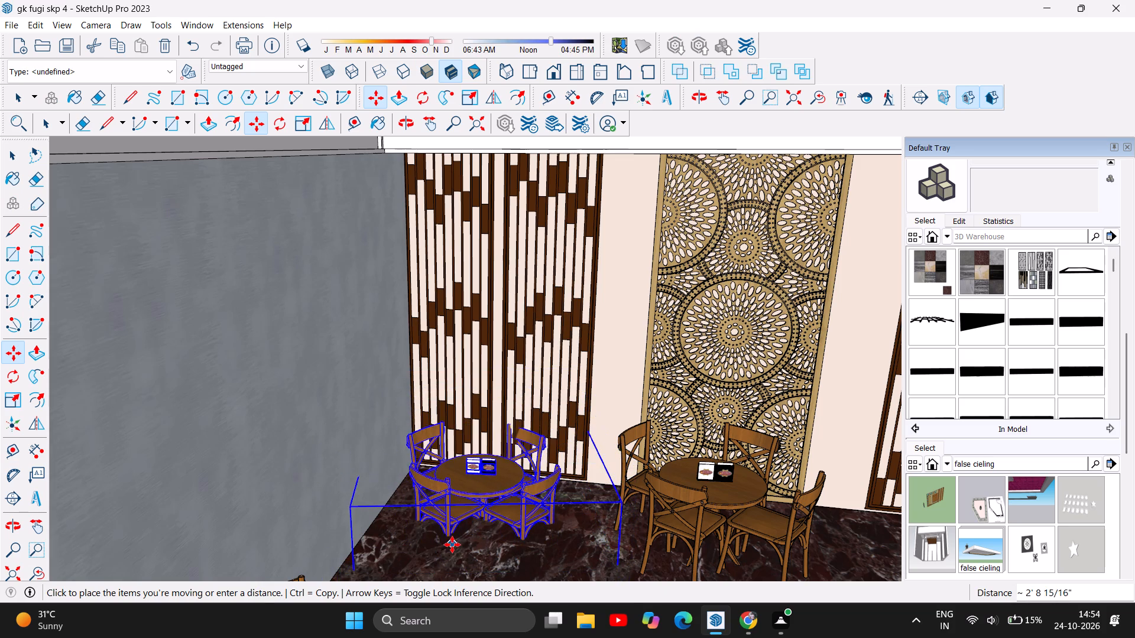
drag(452, 545, 456, 539)
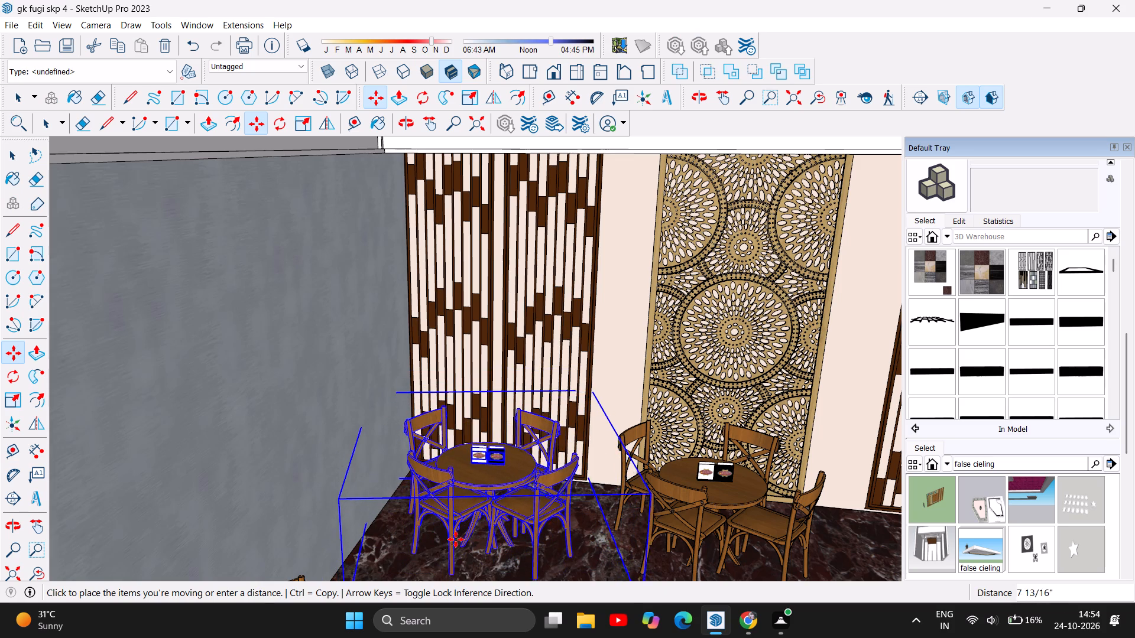
drag(456, 539, 463, 532)
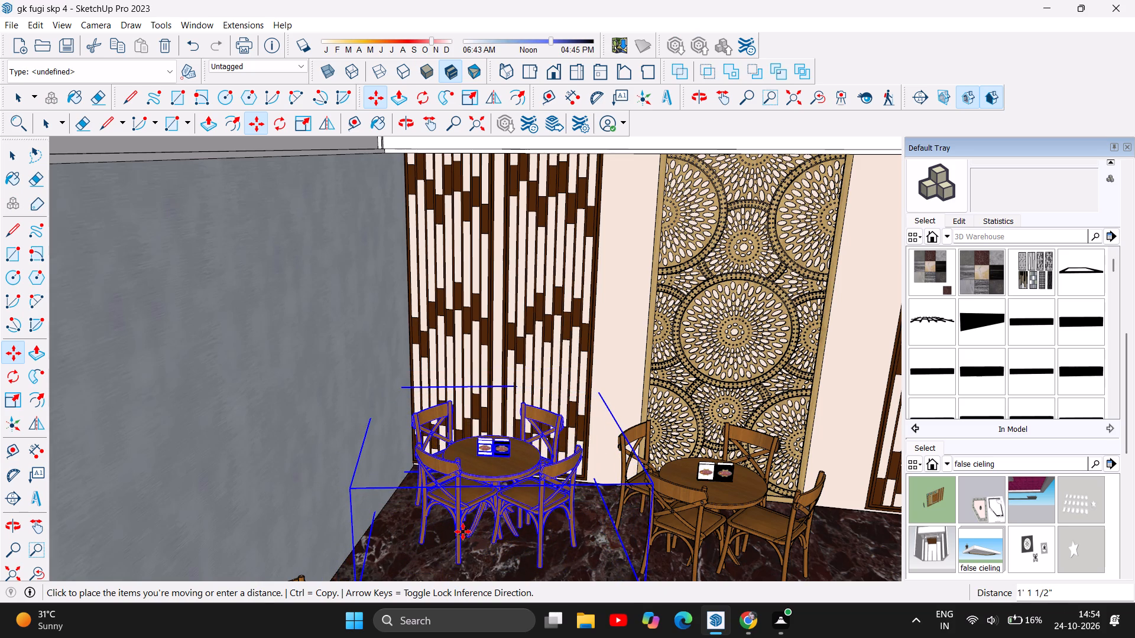
drag(463, 532, 465, 512)
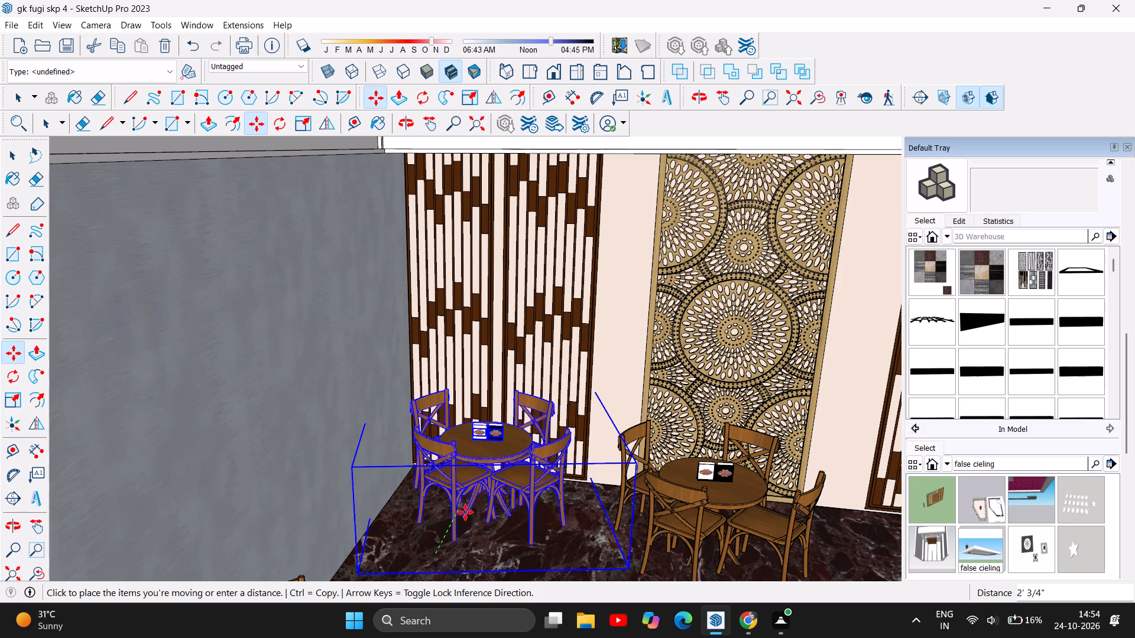
drag(465, 512, 464, 527)
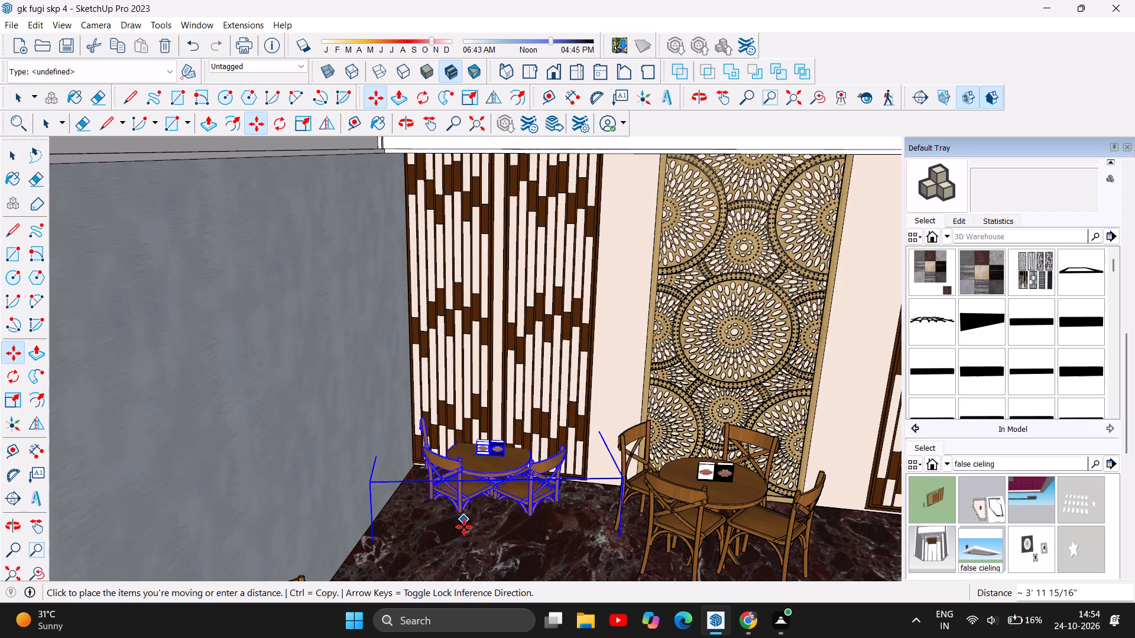
drag(464, 527, 464, 552)
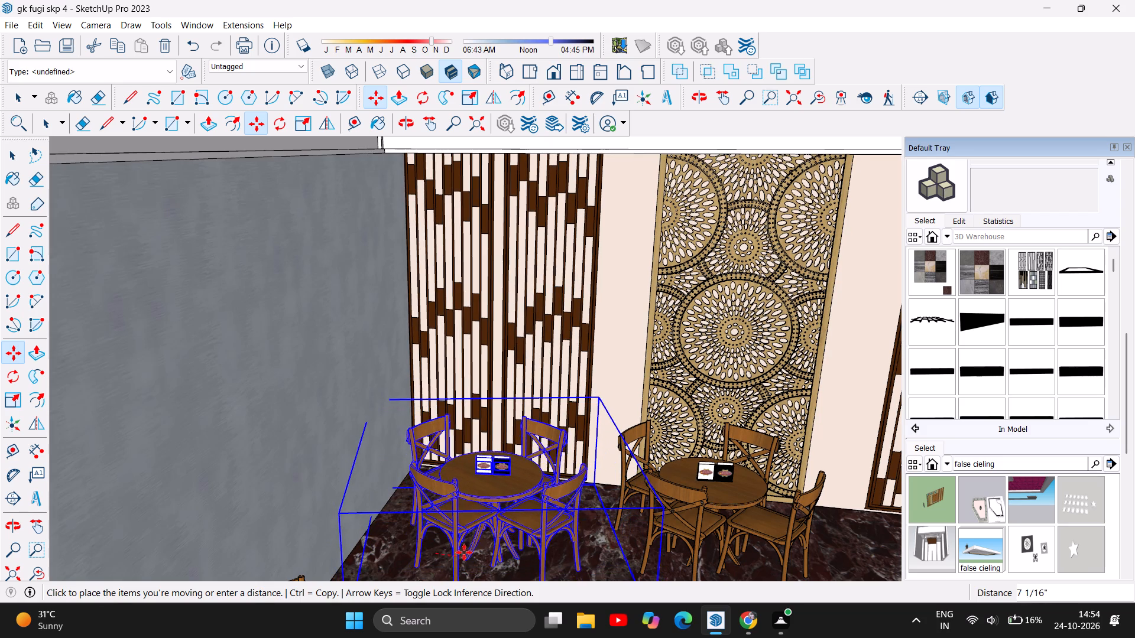
drag(464, 552, 462, 532)
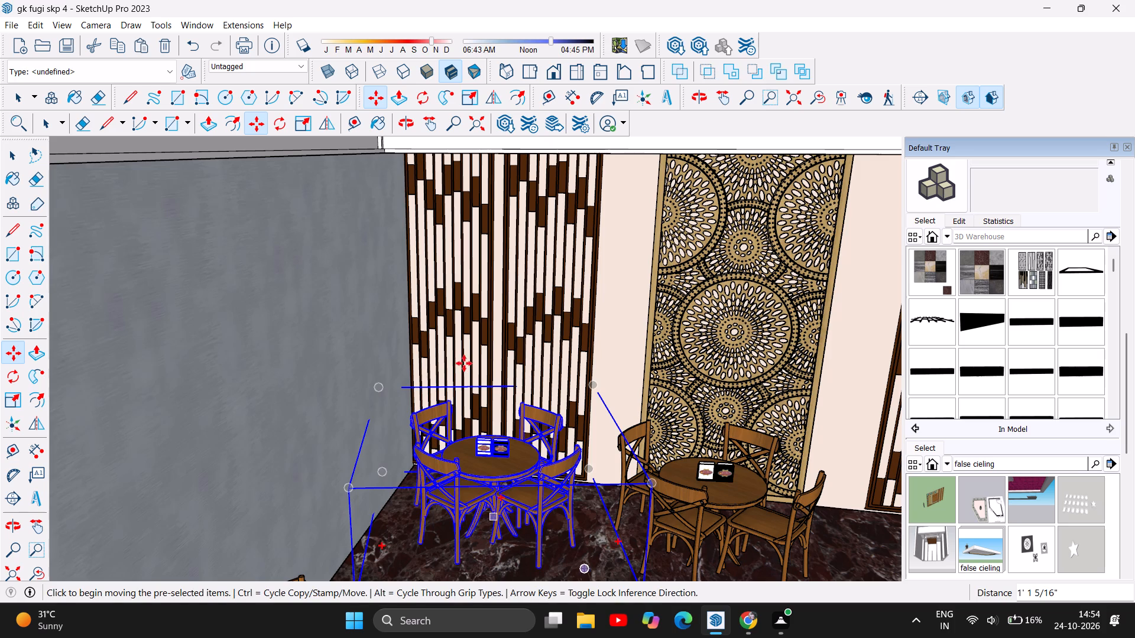
Examine the moved rear-corner set against both rows of dining sets, including the ceiling and low floor-level views.
scroll(481, 302, down, 7)
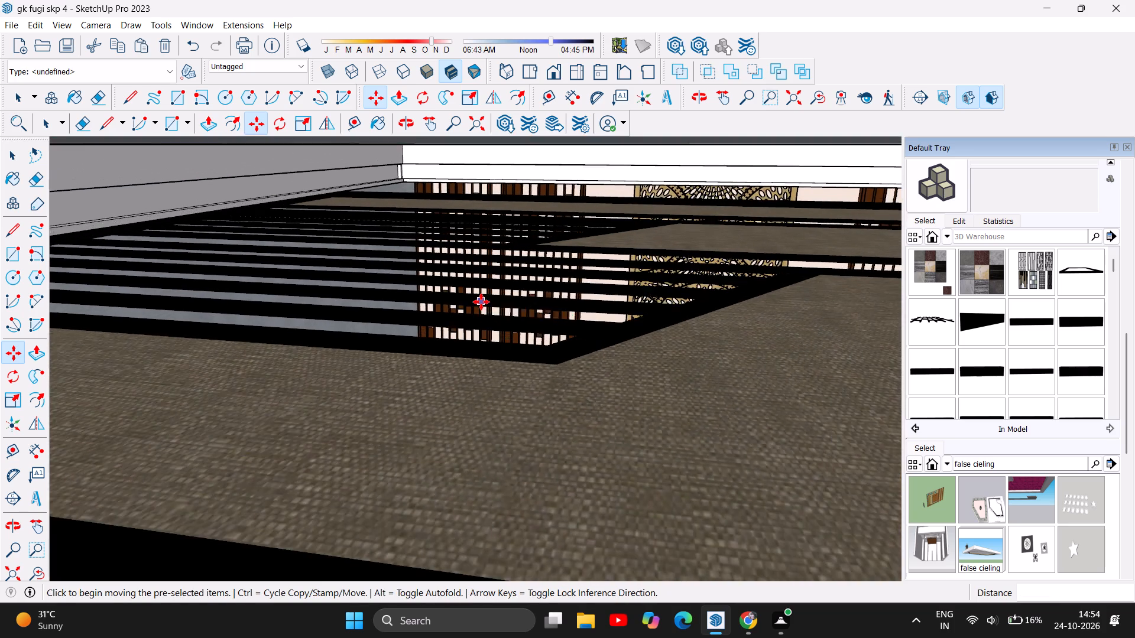
scroll(481, 302, down, 15)
scroll(476, 272, down, 6)
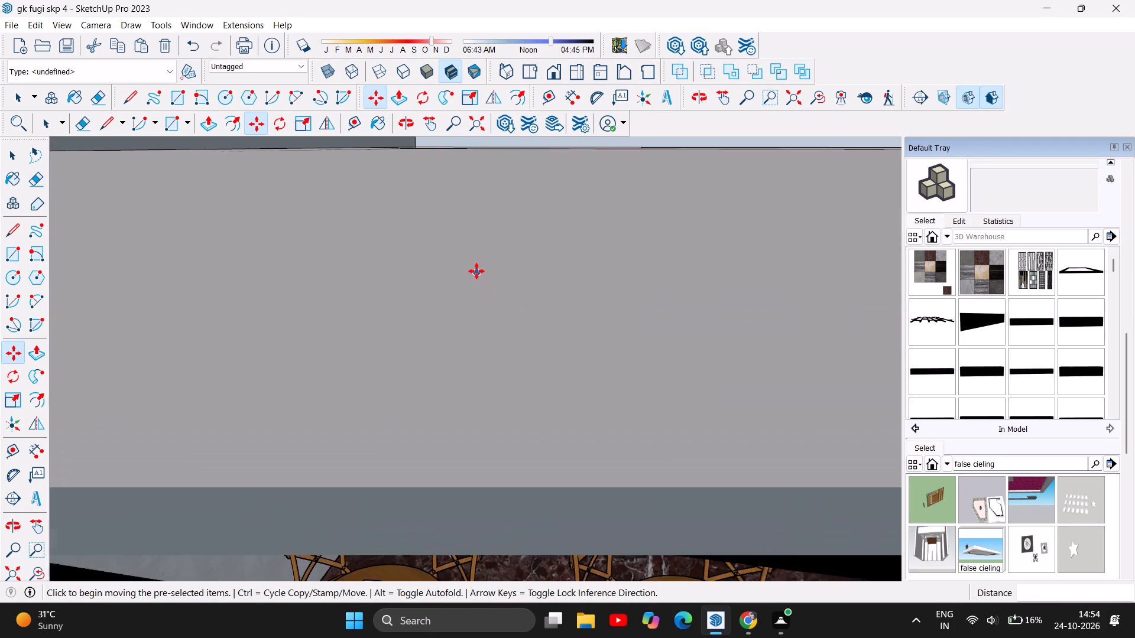
click(8, 161)
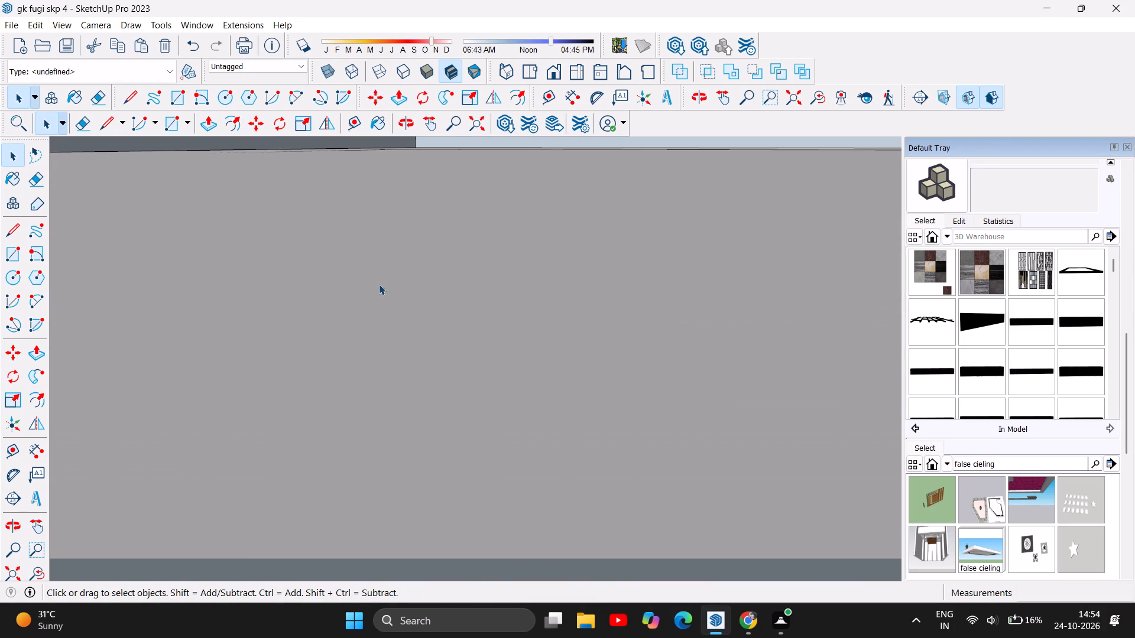
scroll(379, 284, down, 11)
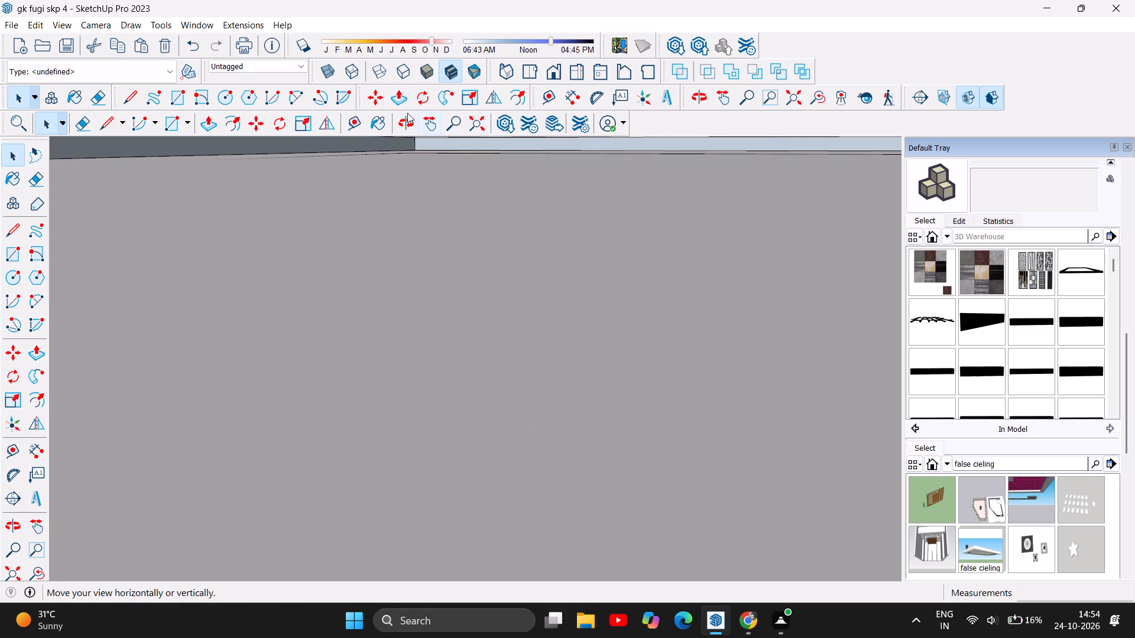
click(407, 119)
drag(476, 380, 478, 320)
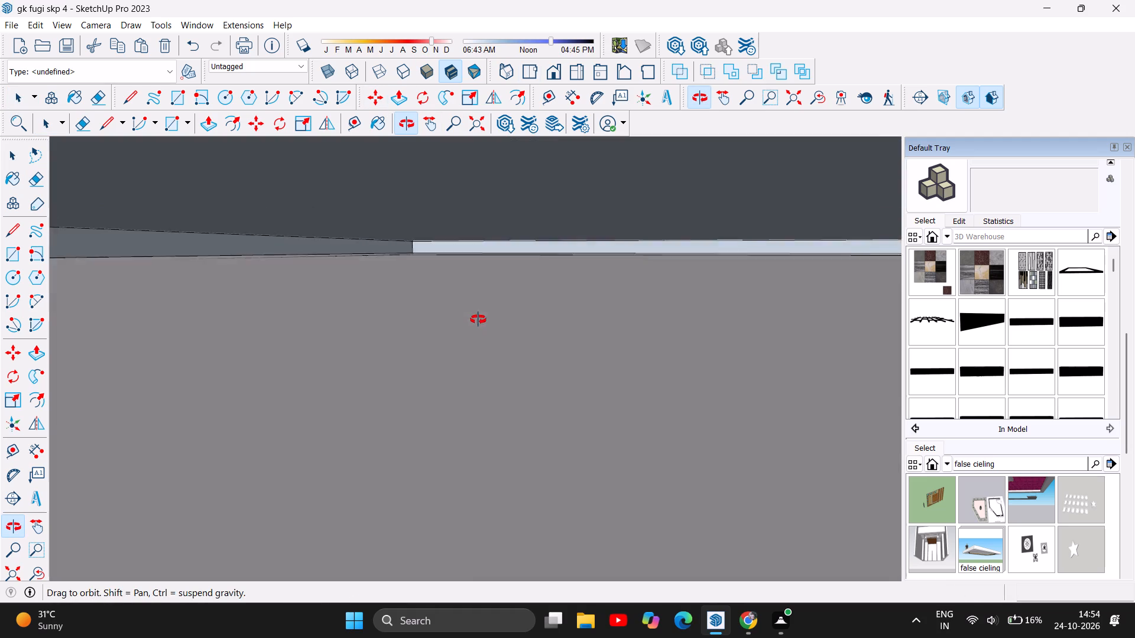
drag(478, 320, 481, 240)
drag(546, 534, 550, 498)
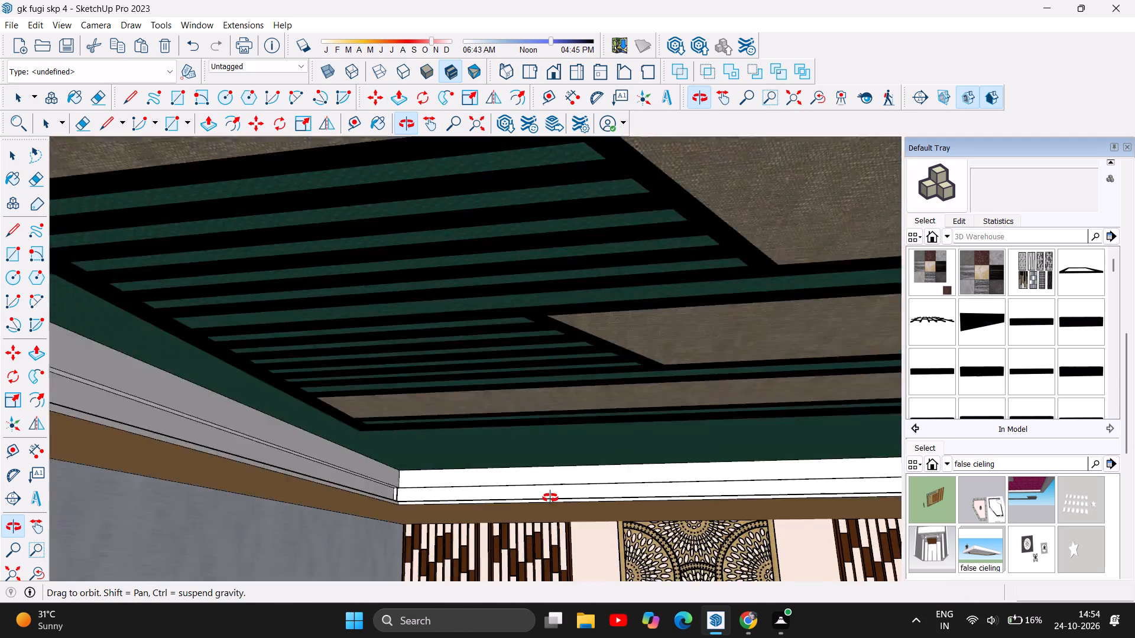
drag(550, 498, 546, 461)
scroll(449, 361, down, 5)
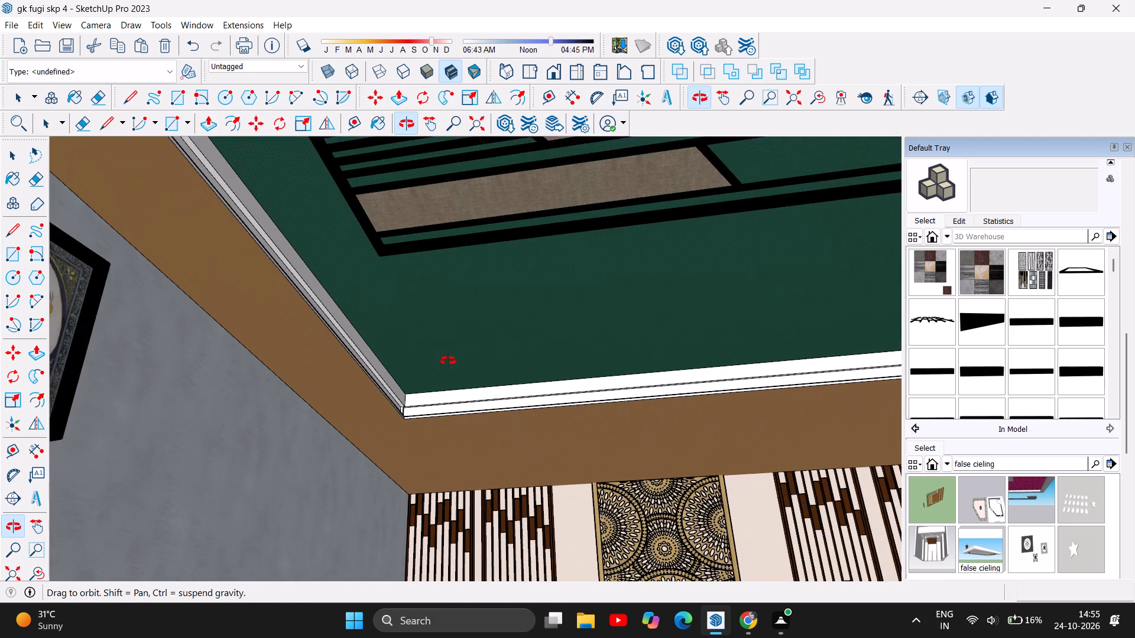
scroll(448, 361, down, 2)
drag(495, 422, 492, 422)
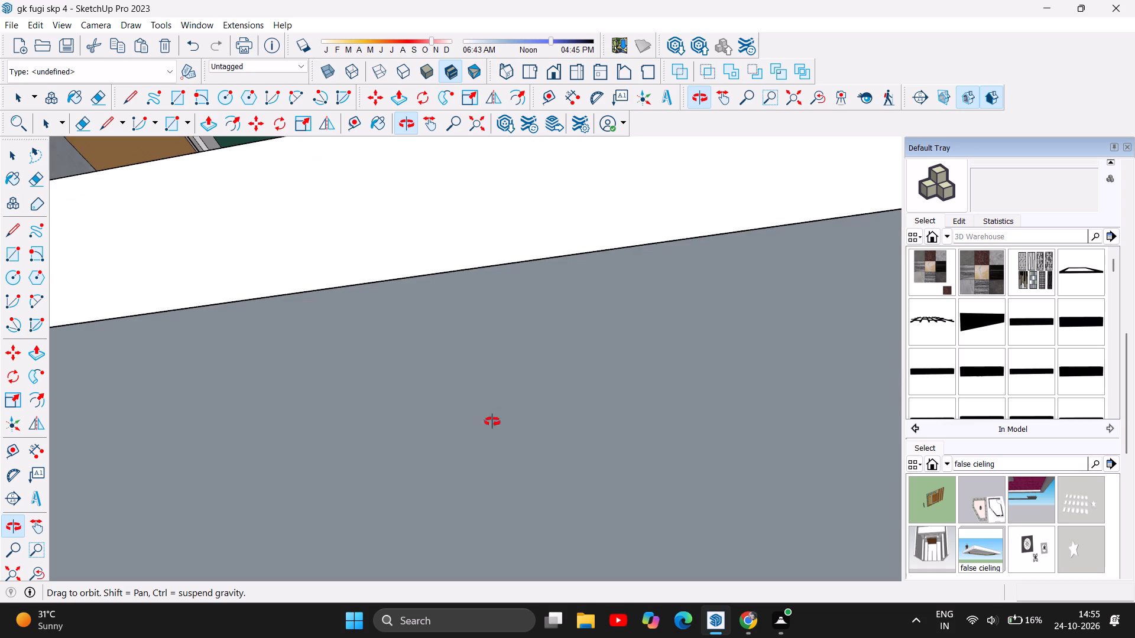
drag(492, 422, 517, 583)
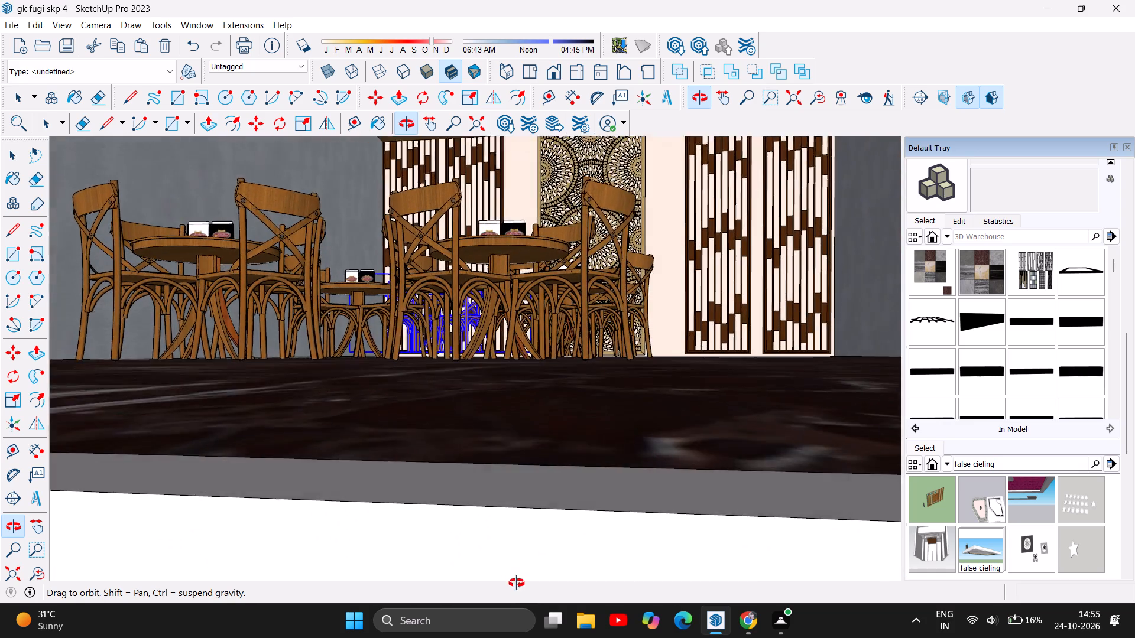
drag(517, 583, 569, 588)
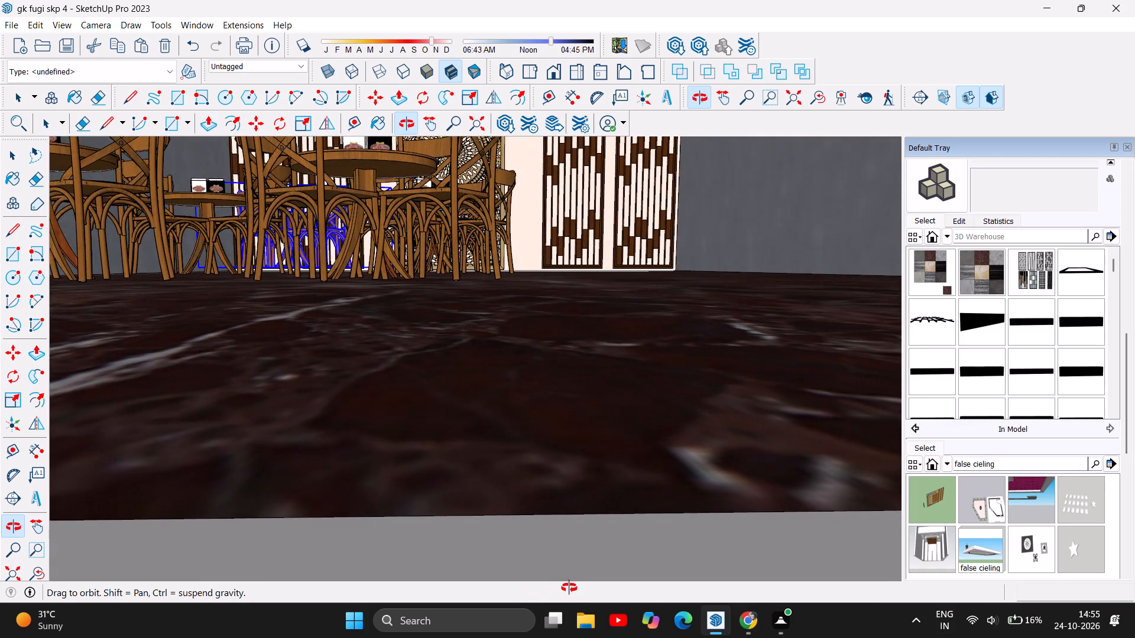
drag(569, 588, 573, 587)
scroll(445, 496, down, 5)
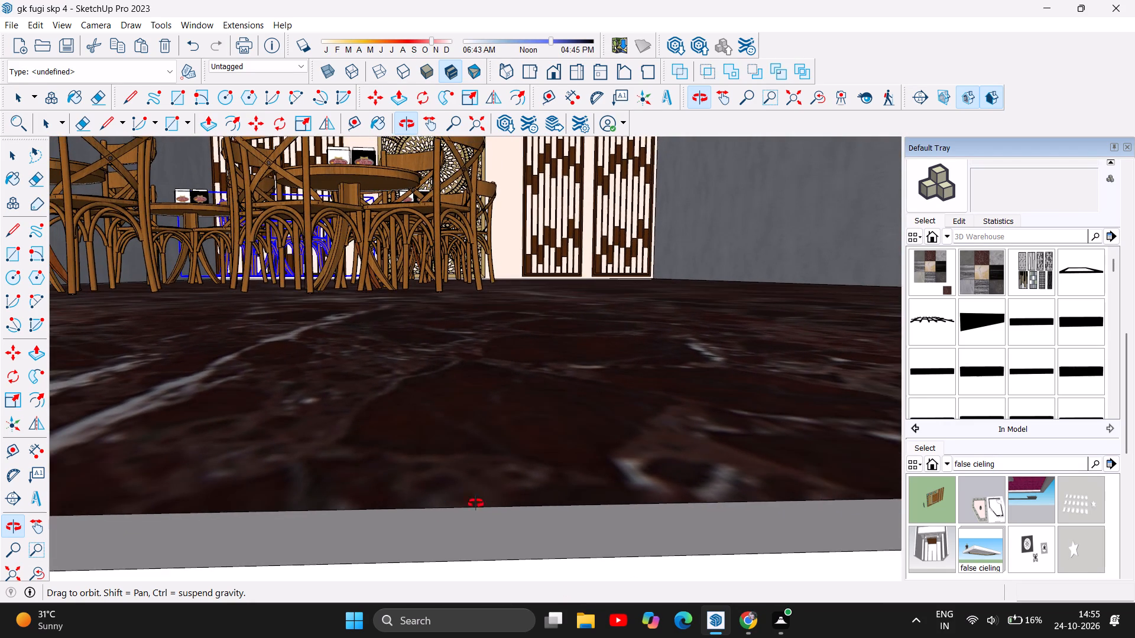
scroll(507, 499, down, 5)
scroll(439, 458, down, 8)
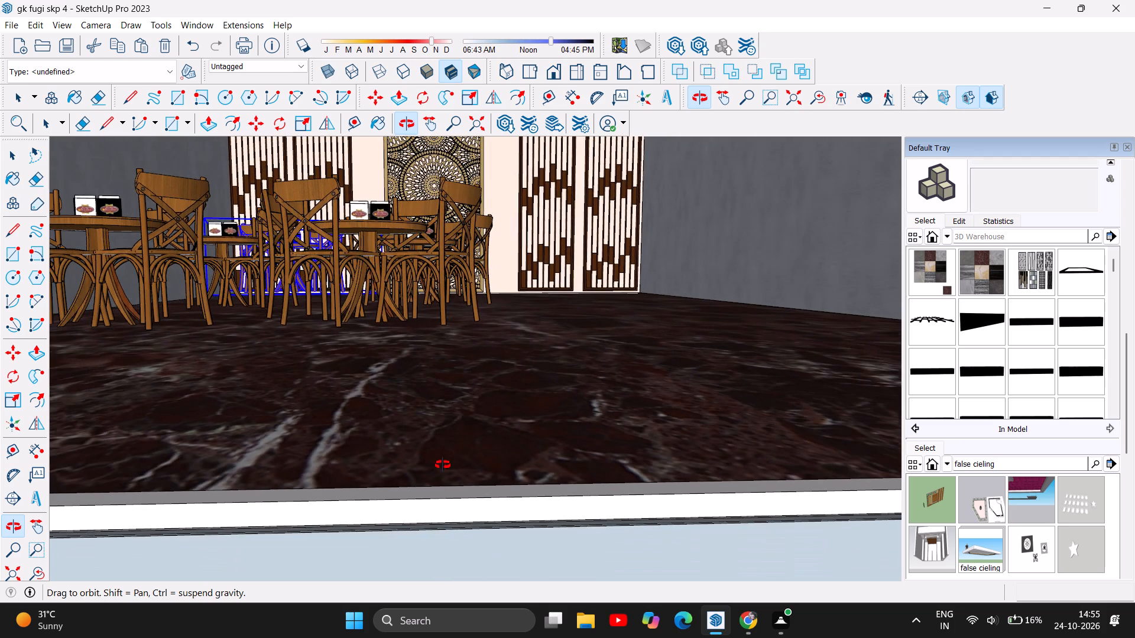
scroll(443, 465, down, 4)
drag(360, 370, 406, 444)
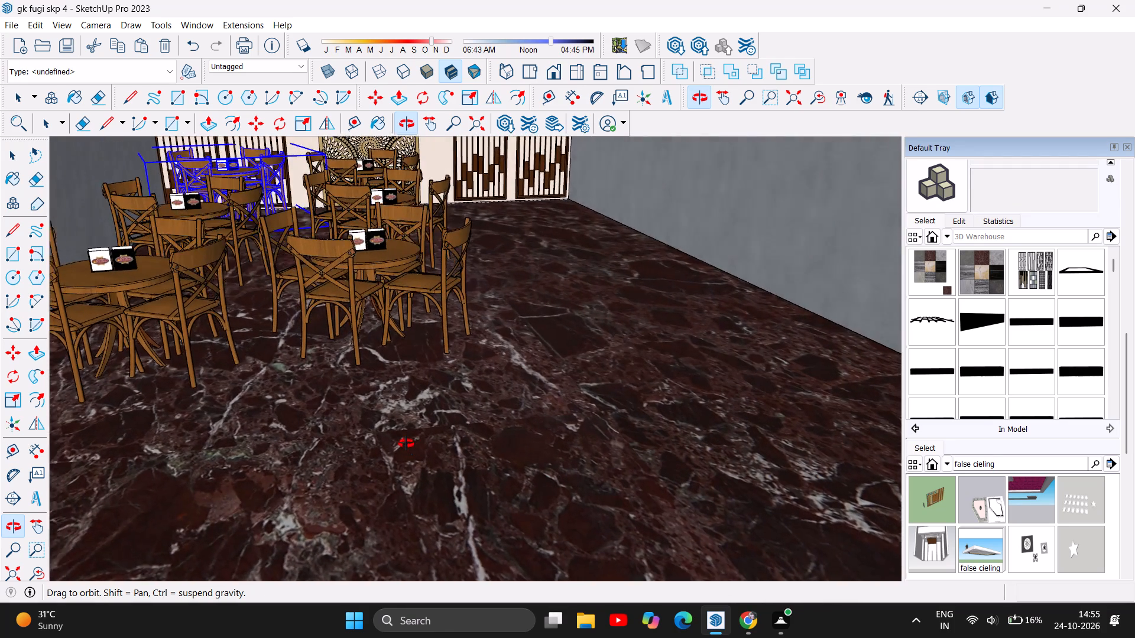
drag(406, 444, 408, 445)
scroll(400, 405, down, 3)
scroll(239, 196, up, 4)
key(Escape)
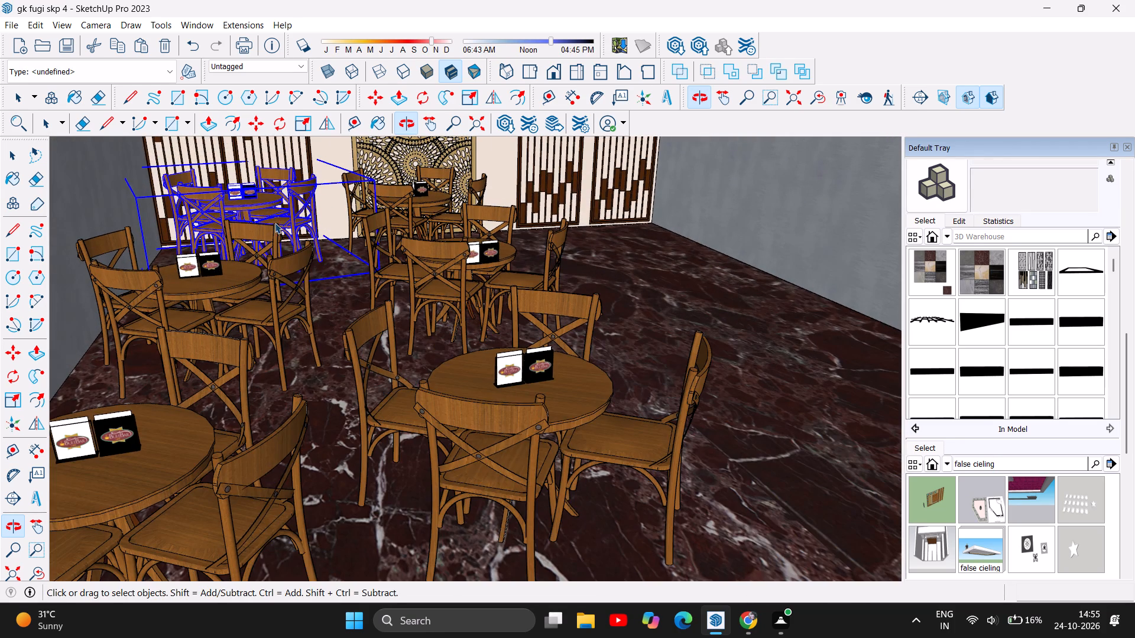
key(Escape)
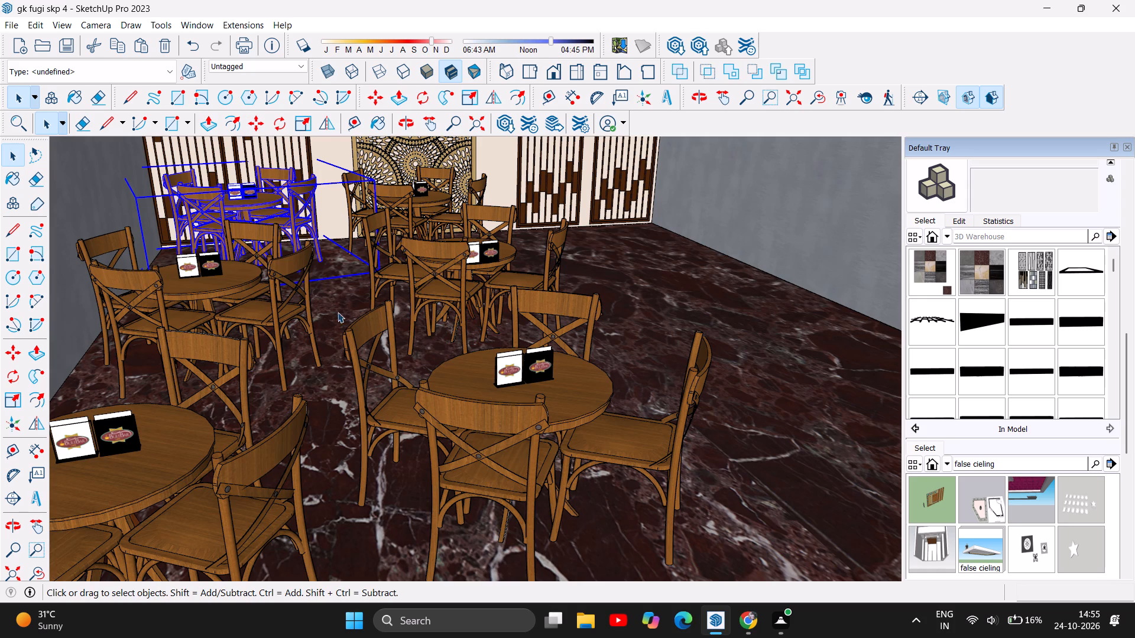
Clear the selection and examine the spacing of the two rear dining sets in front of the patterned screens.
scroll(258, 310, down, 16)
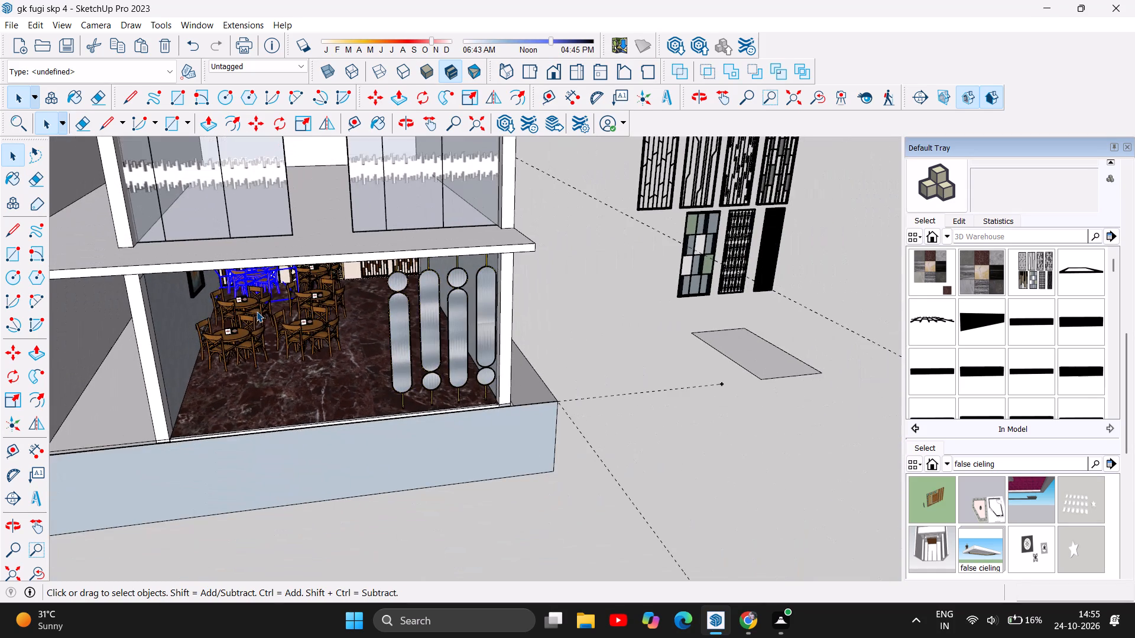
double_click(581, 224)
scroll(218, 320, up, 3)
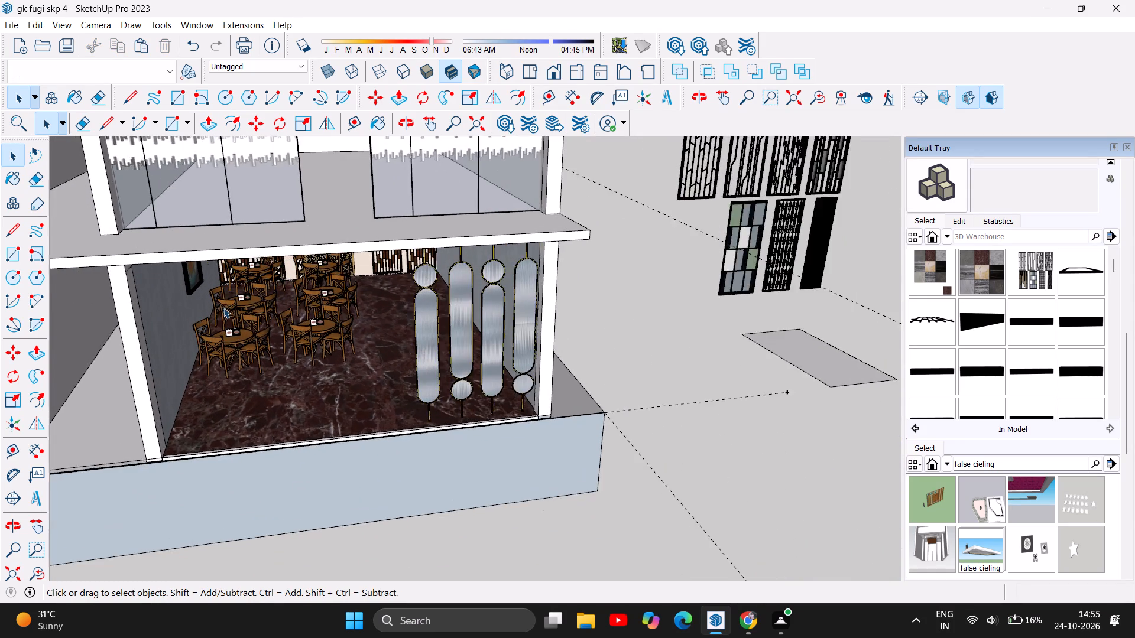
scroll(223, 307, up, 5)
scroll(343, 280, up, 2)
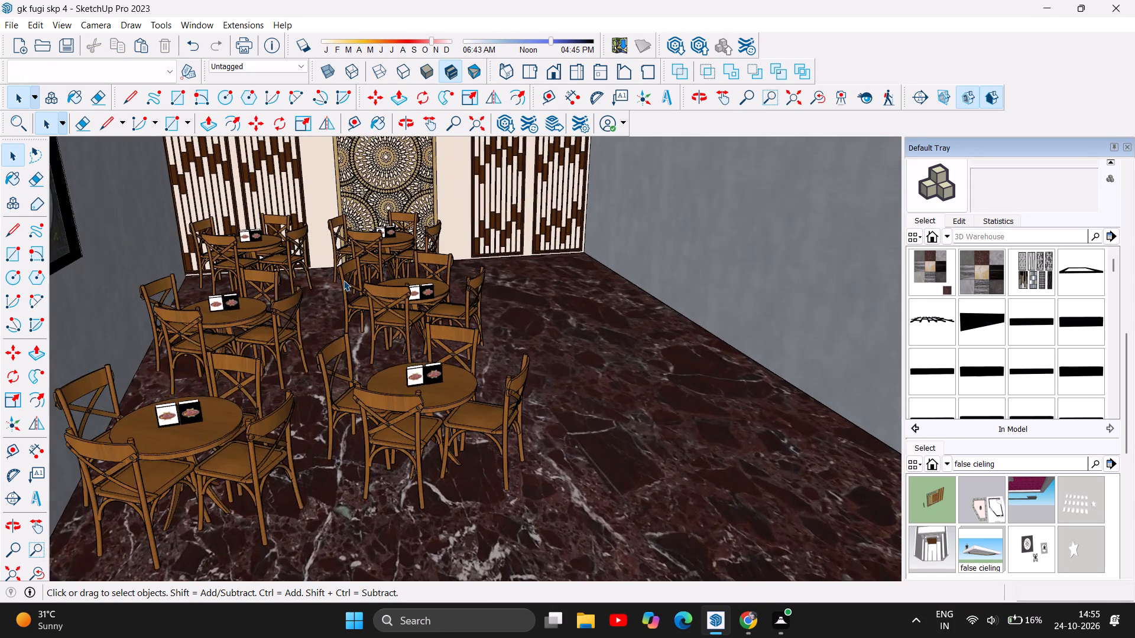
scroll(343, 280, up, 2)
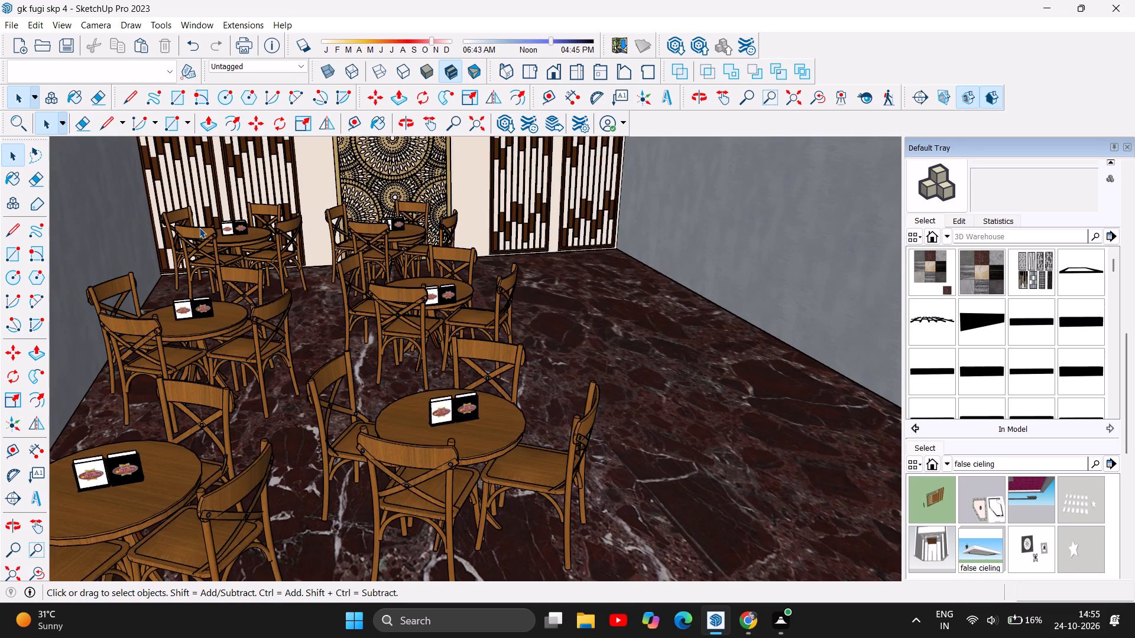
scroll(199, 227, up, 5)
scroll(284, 218, up, 2)
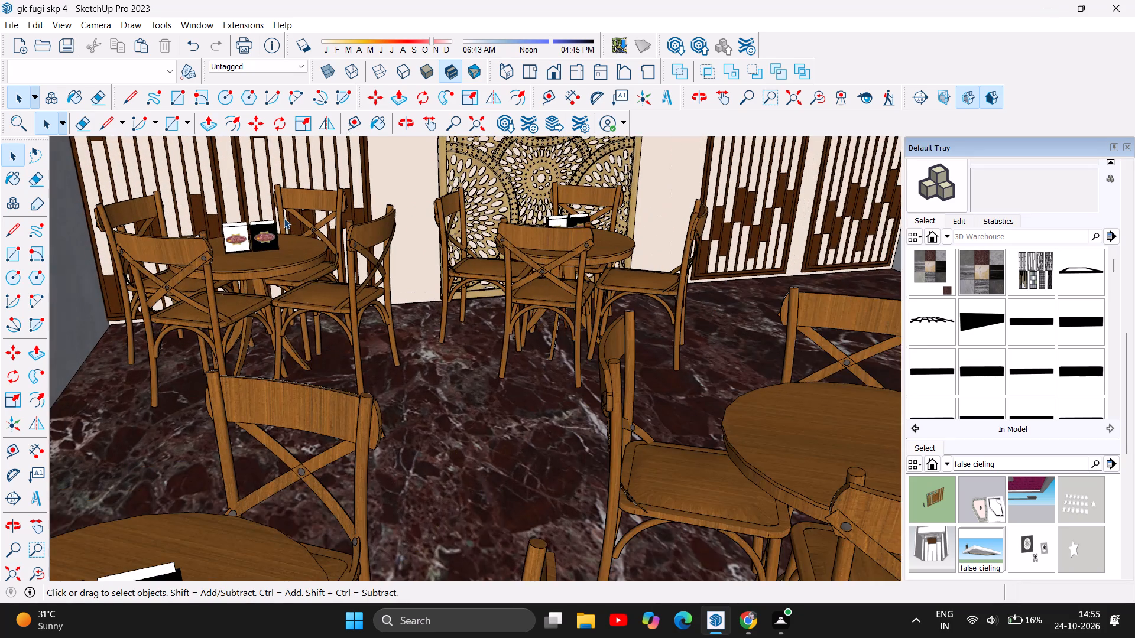
Examine the spacing and alignment of both rows of dining sets, from close views near the patterned screens out to the building's open front.
scroll(284, 218, up, 1)
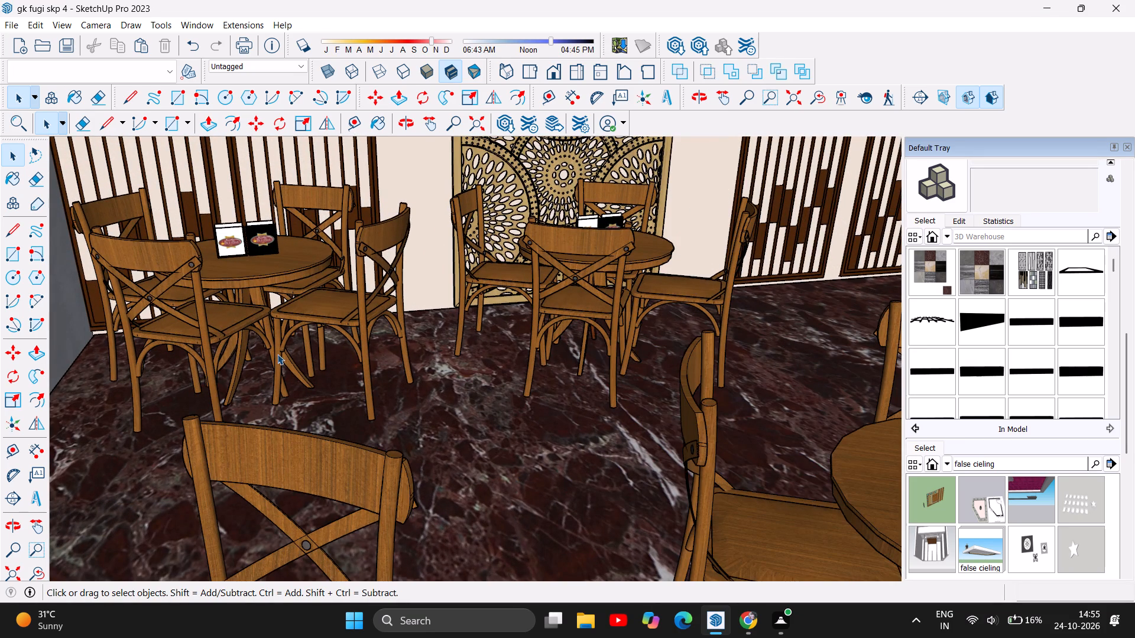
scroll(277, 354, down, 10)
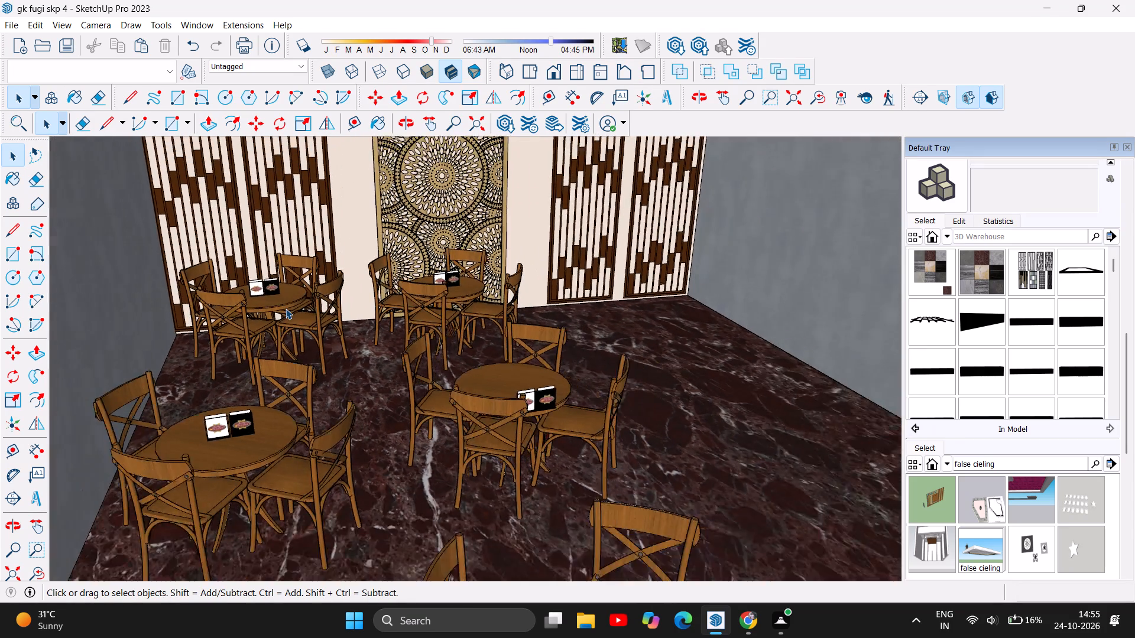
scroll(286, 308, down, 3)
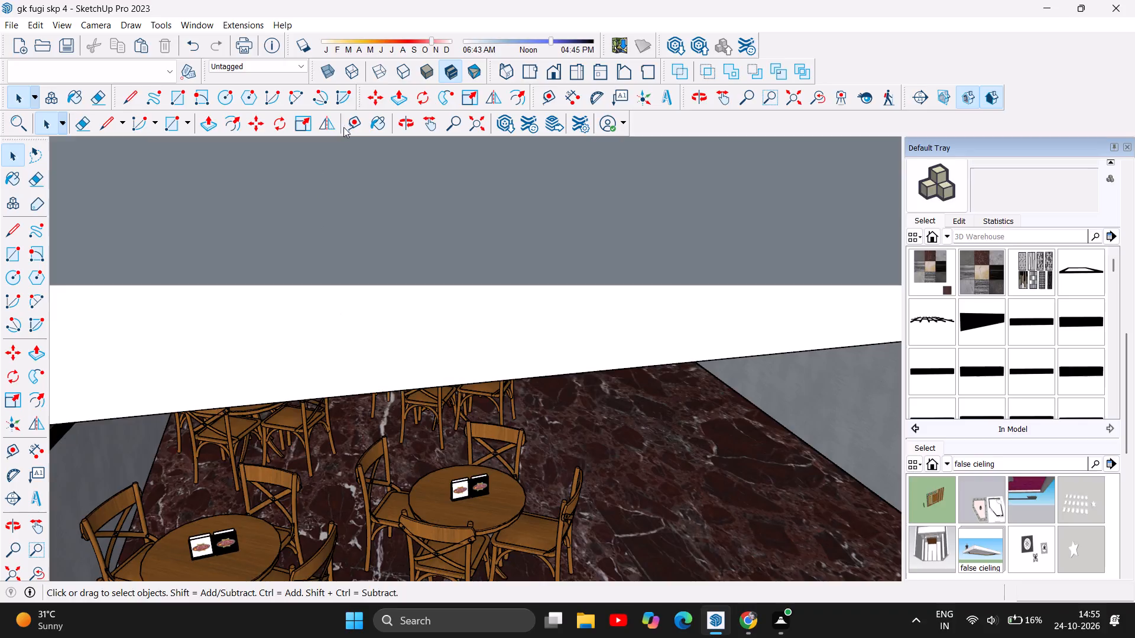
click(410, 119)
drag(463, 513, 452, 477)
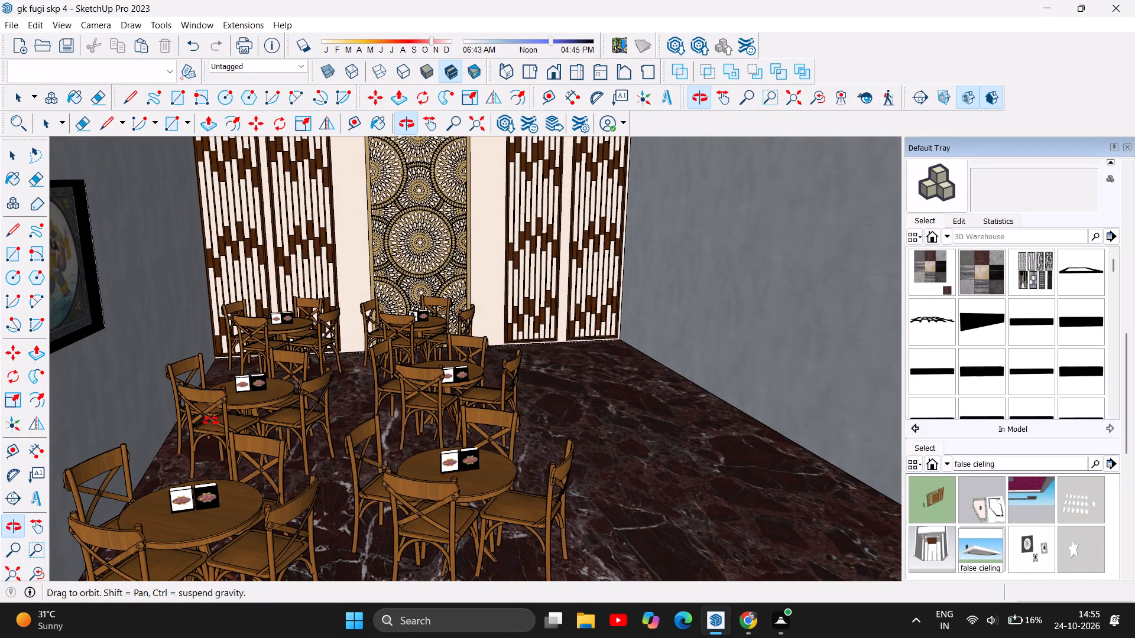
scroll(277, 412, up, 4)
scroll(335, 393, up, 1)
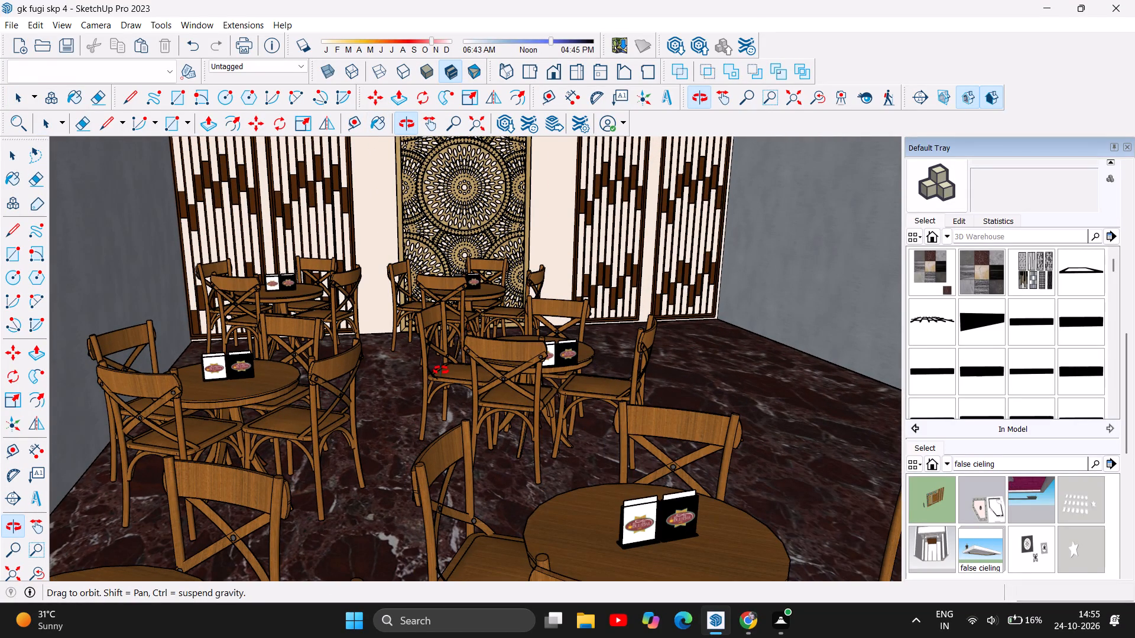
scroll(359, 334, down, 3)
scroll(421, 404, down, 1)
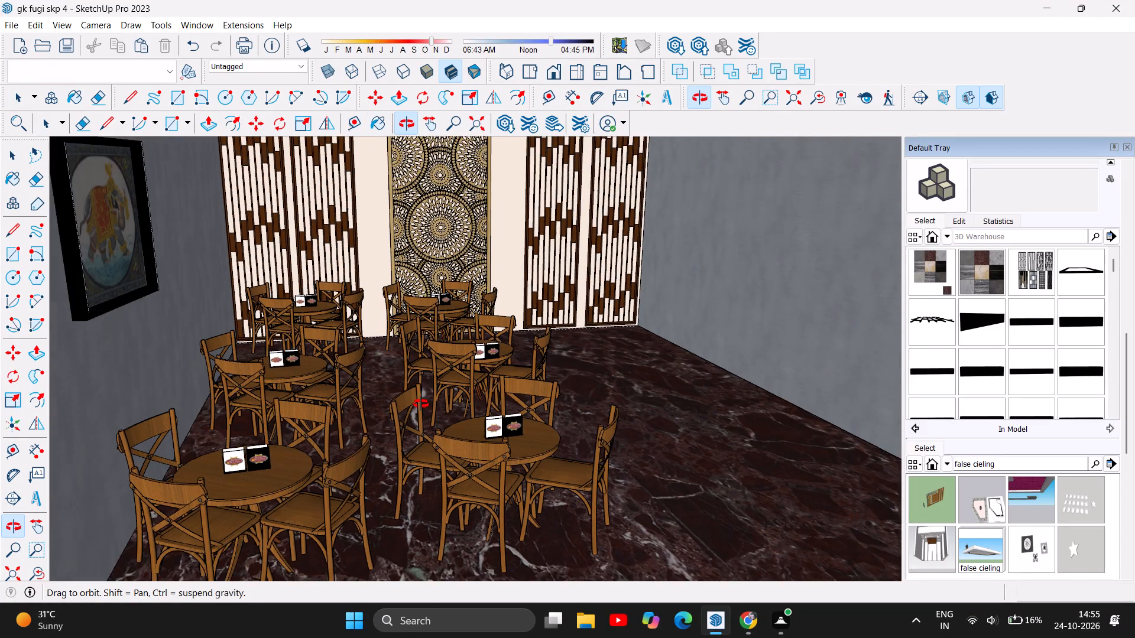
scroll(421, 404, down, 2)
scroll(364, 408, down, 2)
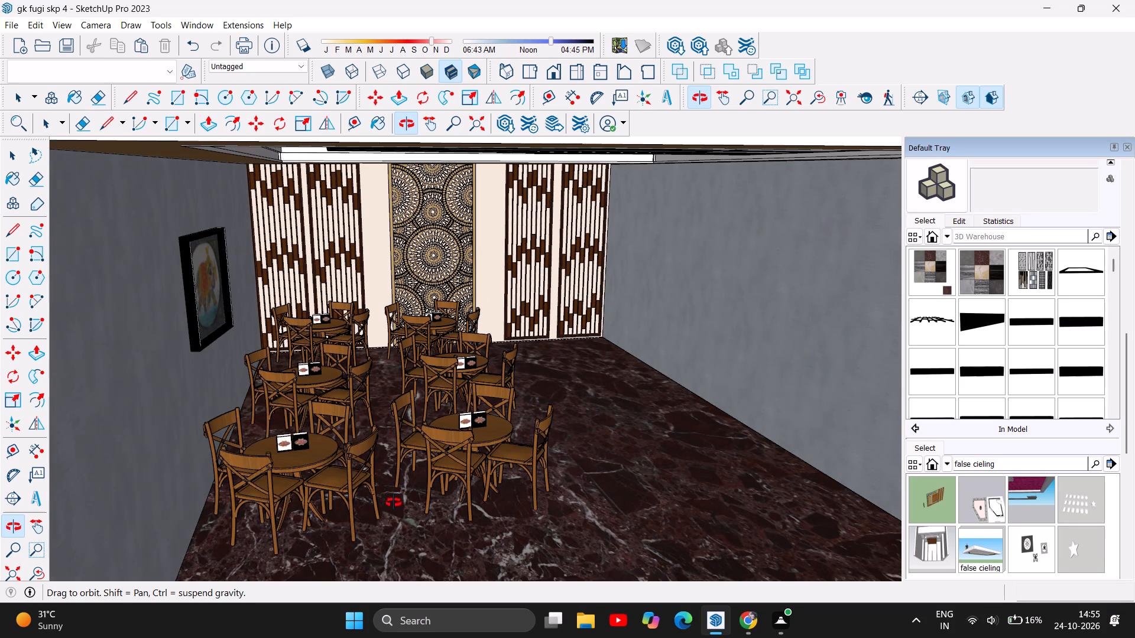
scroll(395, 507, up, 4)
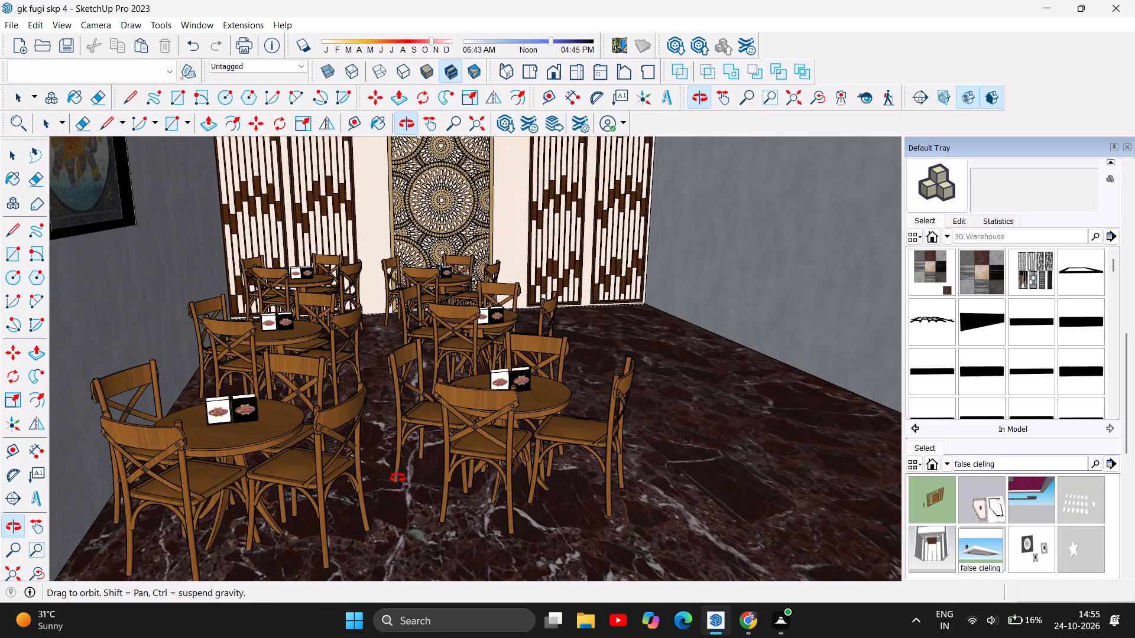
scroll(381, 465, up, 1)
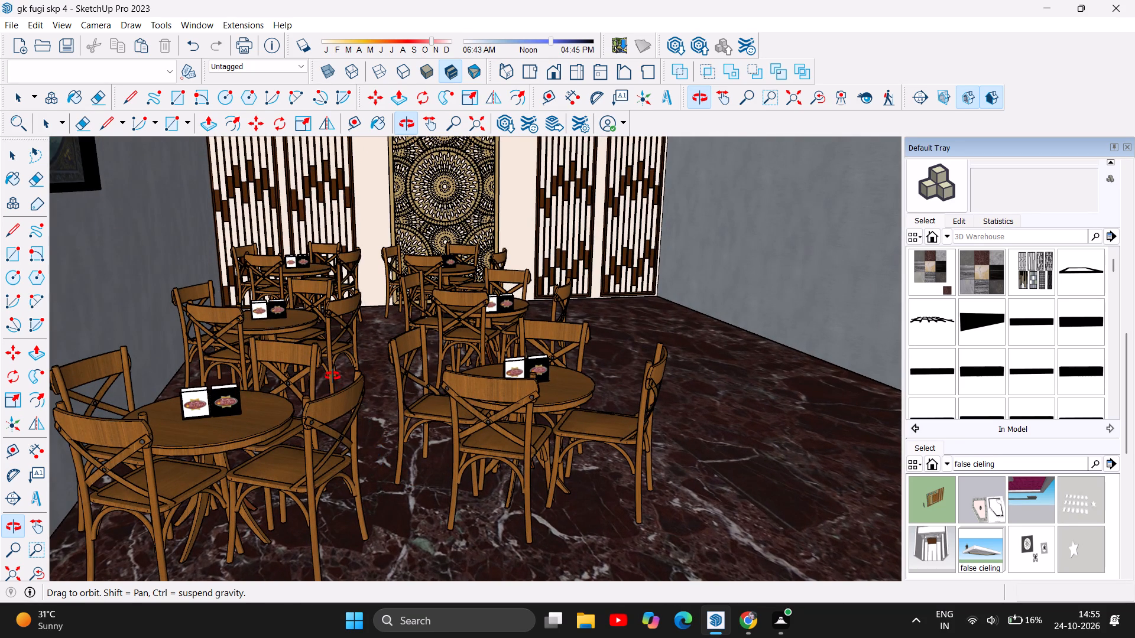
scroll(332, 376, down, 5)
scroll(335, 387, up, 3)
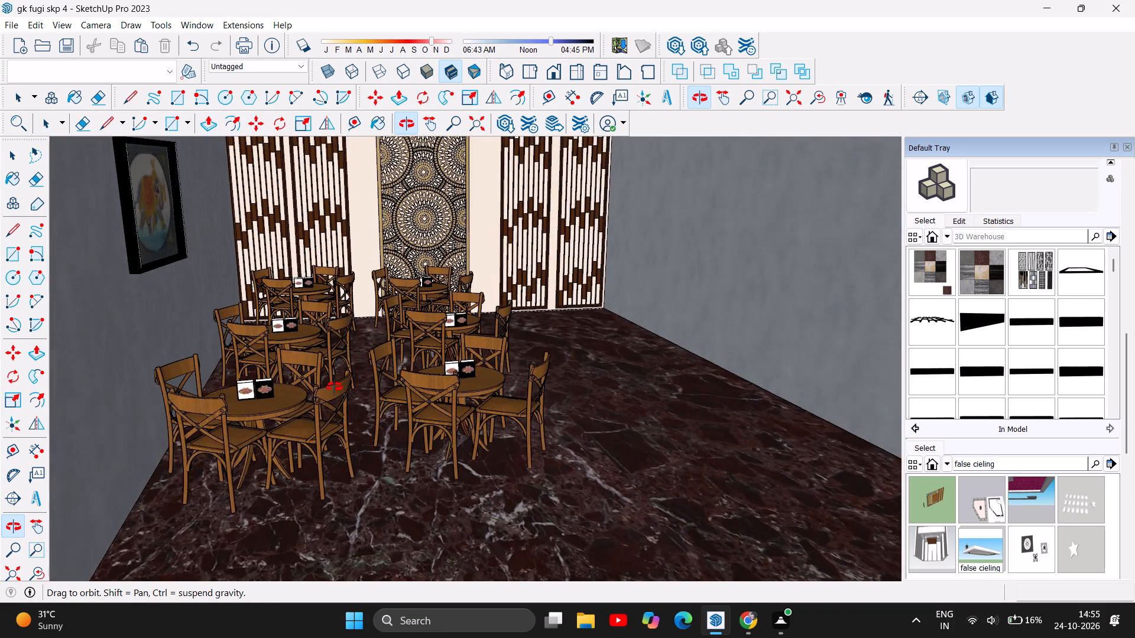
scroll(335, 387, up, 3)
scroll(307, 301, down, 2)
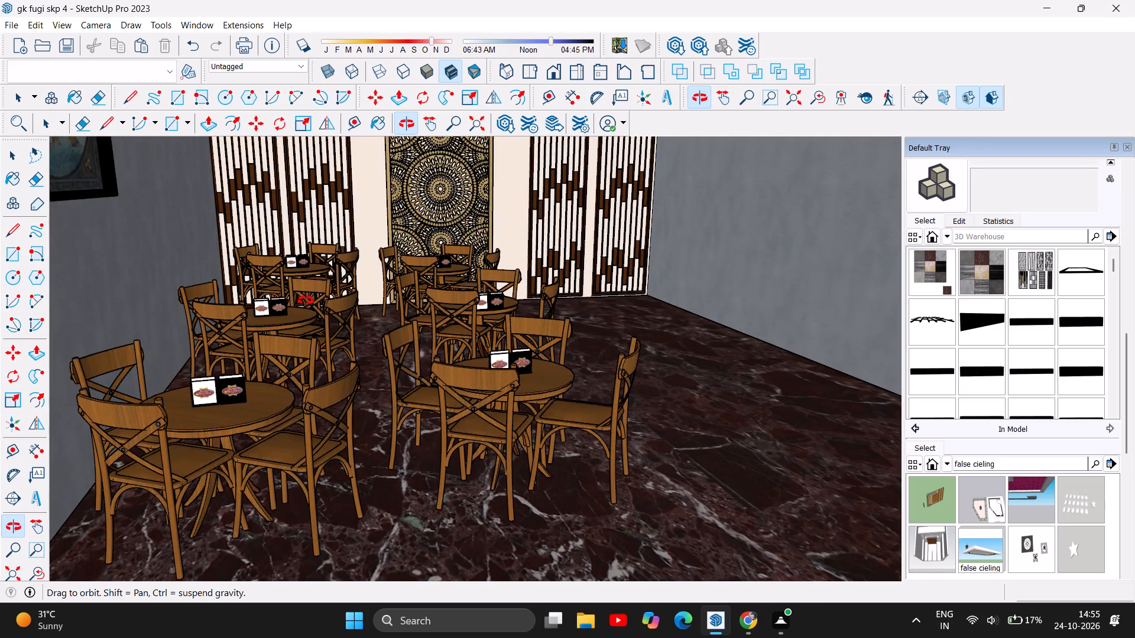
scroll(306, 301, down, 2)
scroll(306, 301, up, 7)
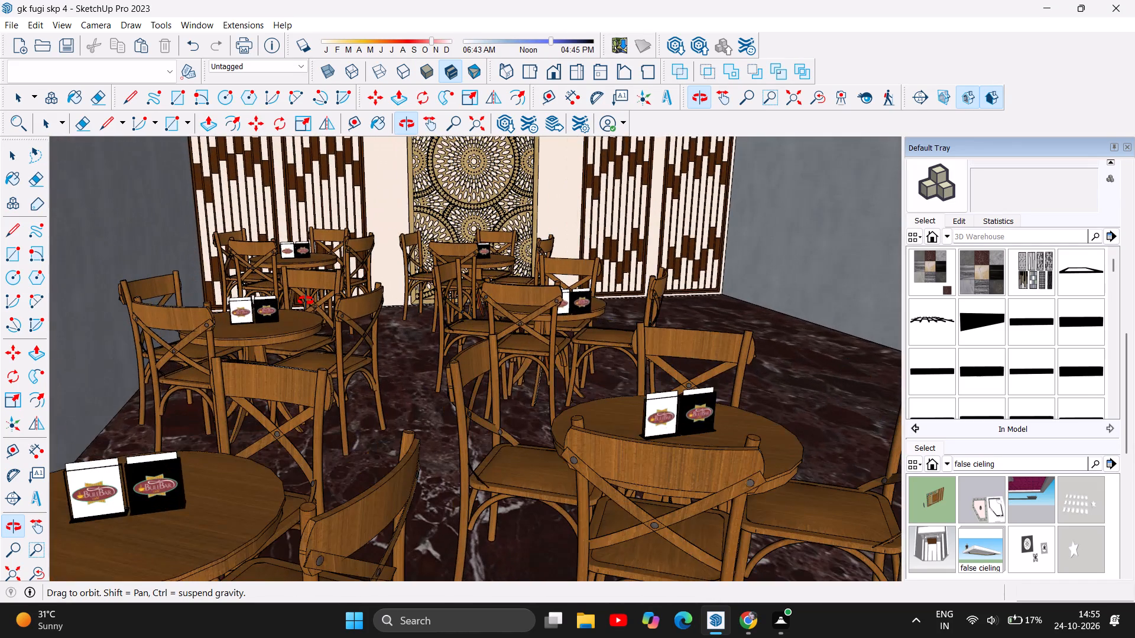
scroll(306, 301, up, 6)
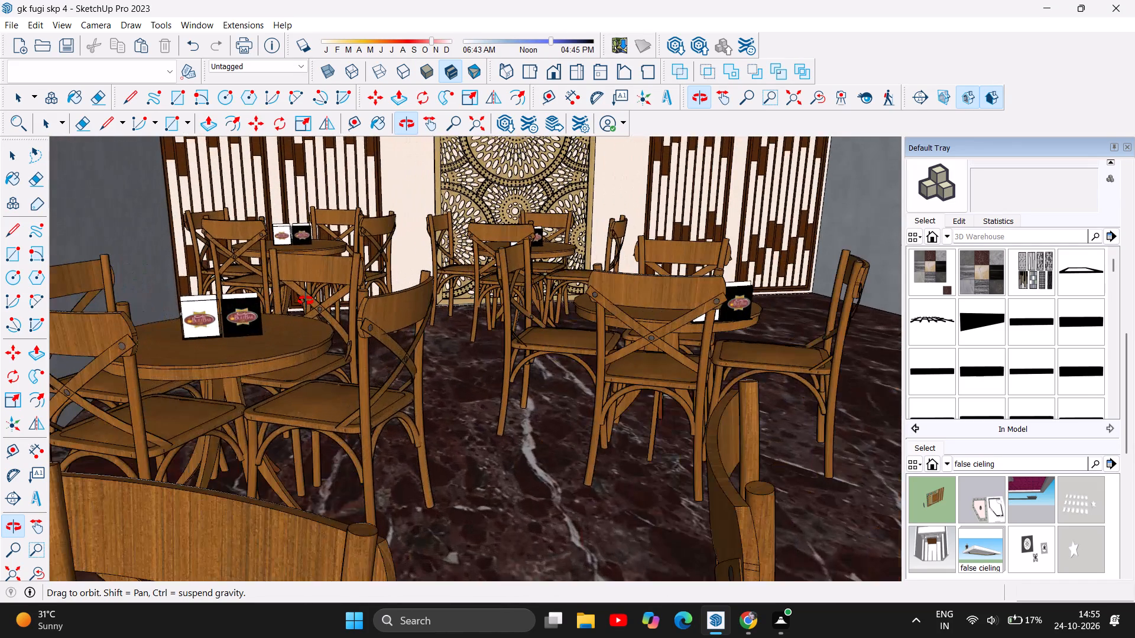
scroll(306, 301, down, 8)
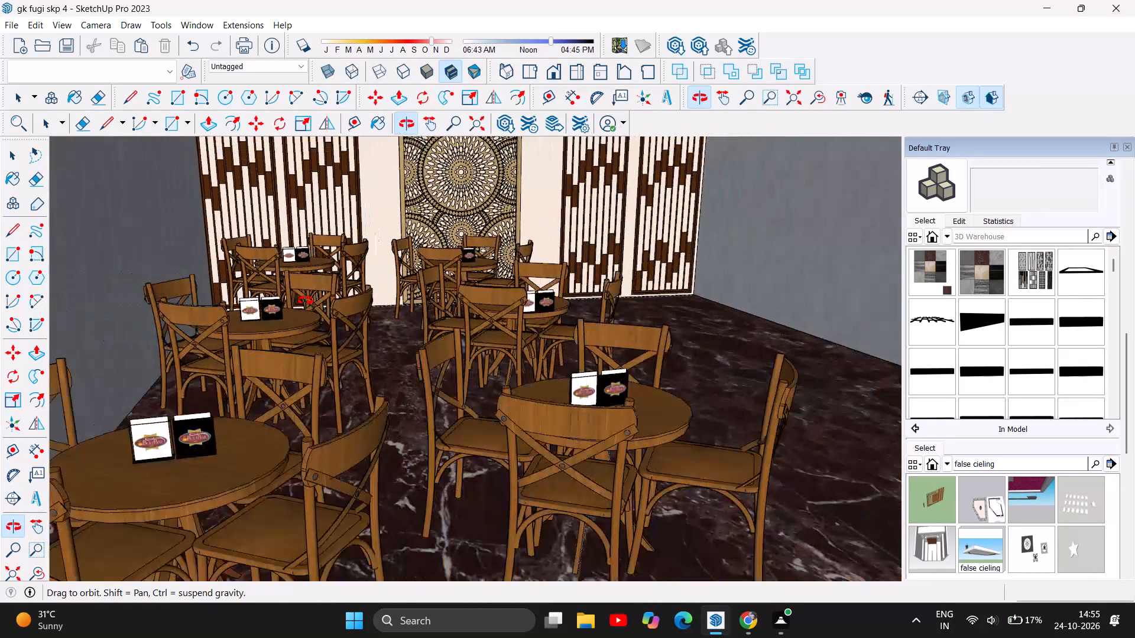
scroll(306, 301, down, 9)
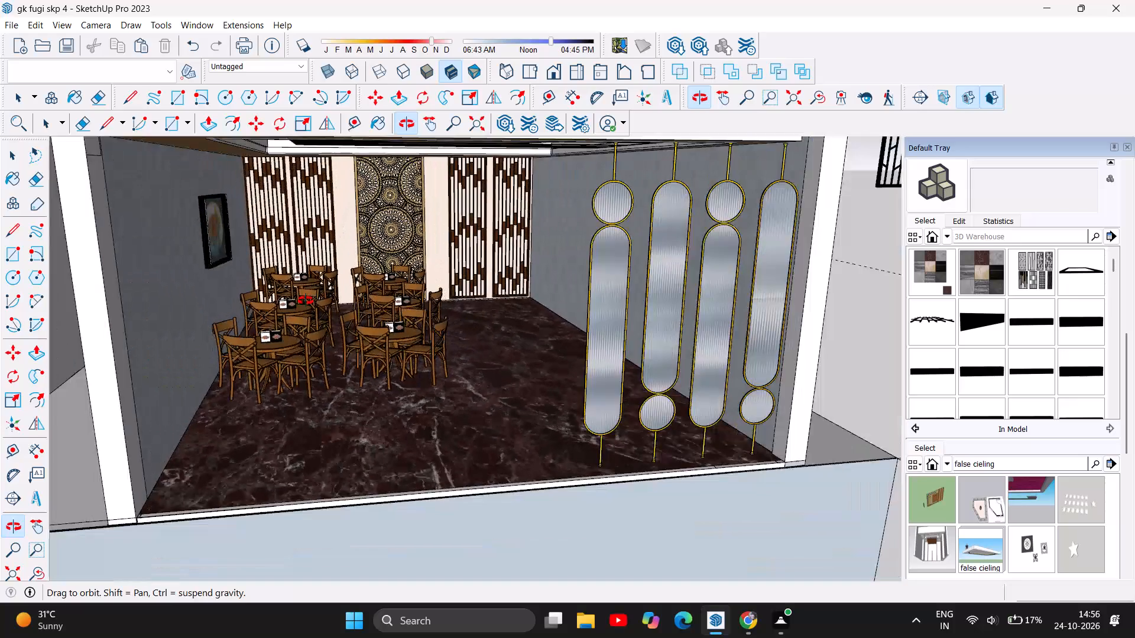
Examine the aisle between the two rows of dining sets and their alignment with the rear screens, from higher and lower viewpoints.
scroll(306, 301, up, 5)
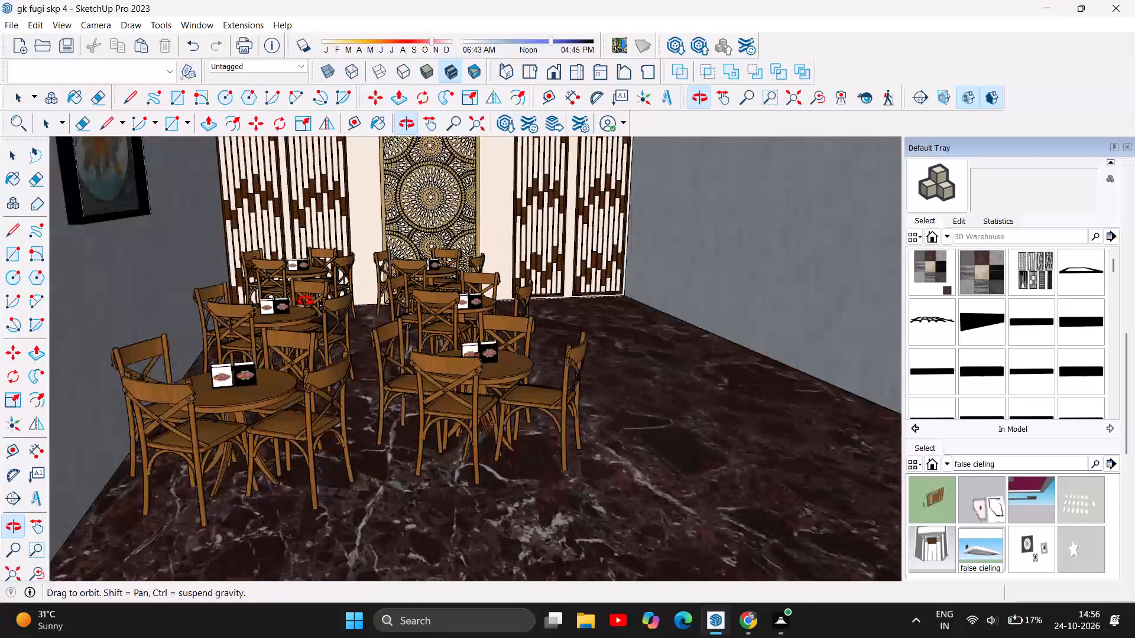
drag(381, 438, 376, 425)
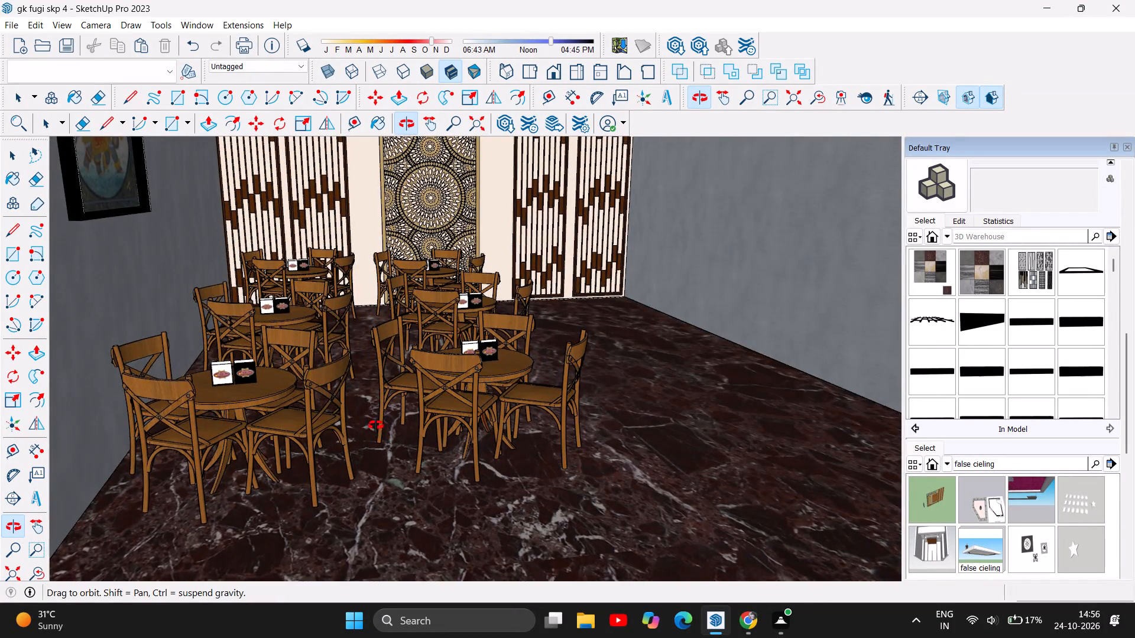
drag(376, 425, 366, 478)
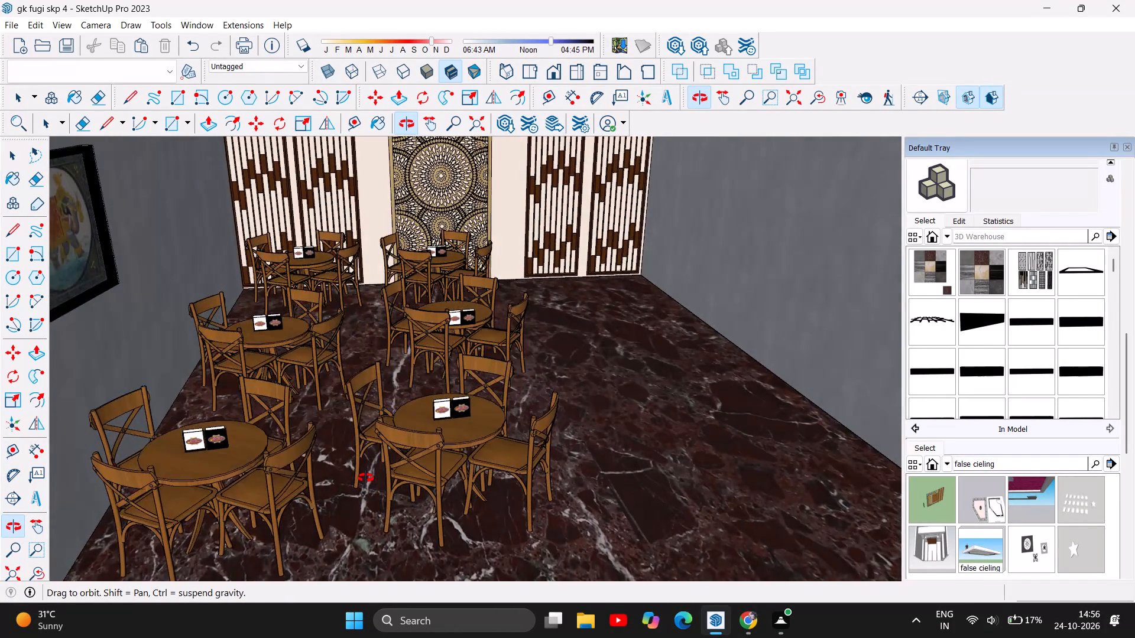
drag(366, 478, 365, 444)
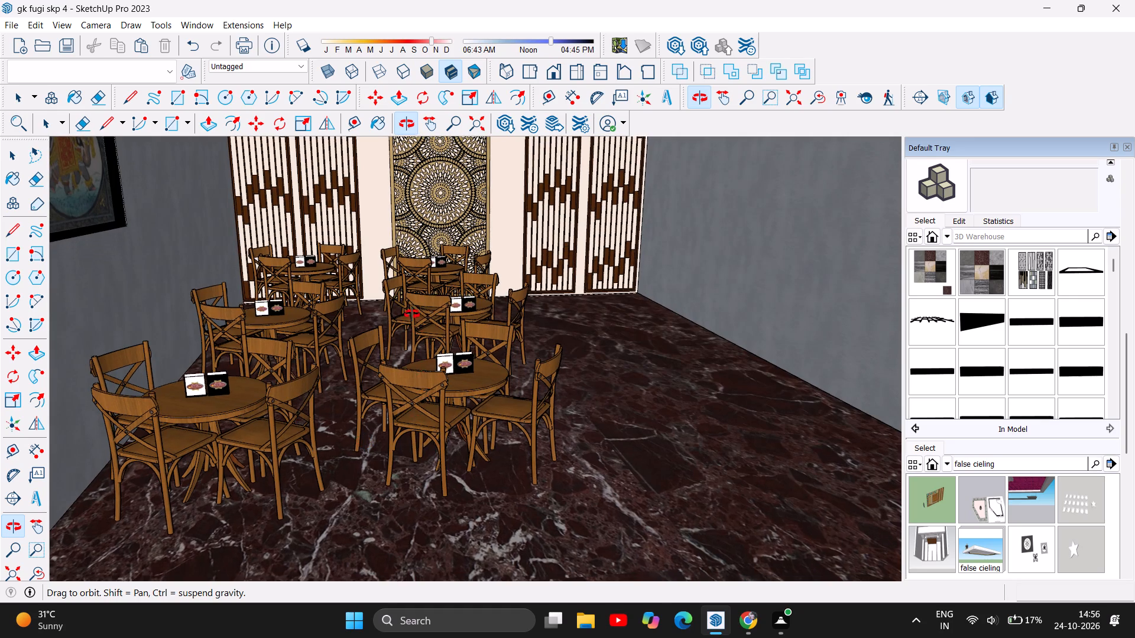
scroll(389, 272, up, 6)
scroll(389, 272, down, 2)
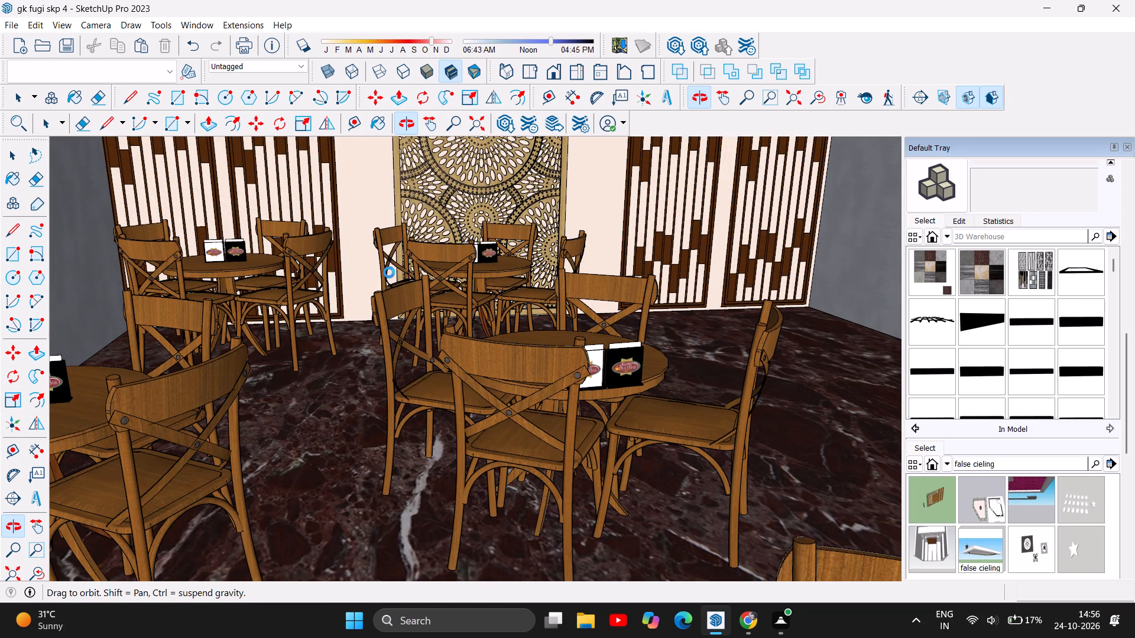
scroll(389, 272, down, 2)
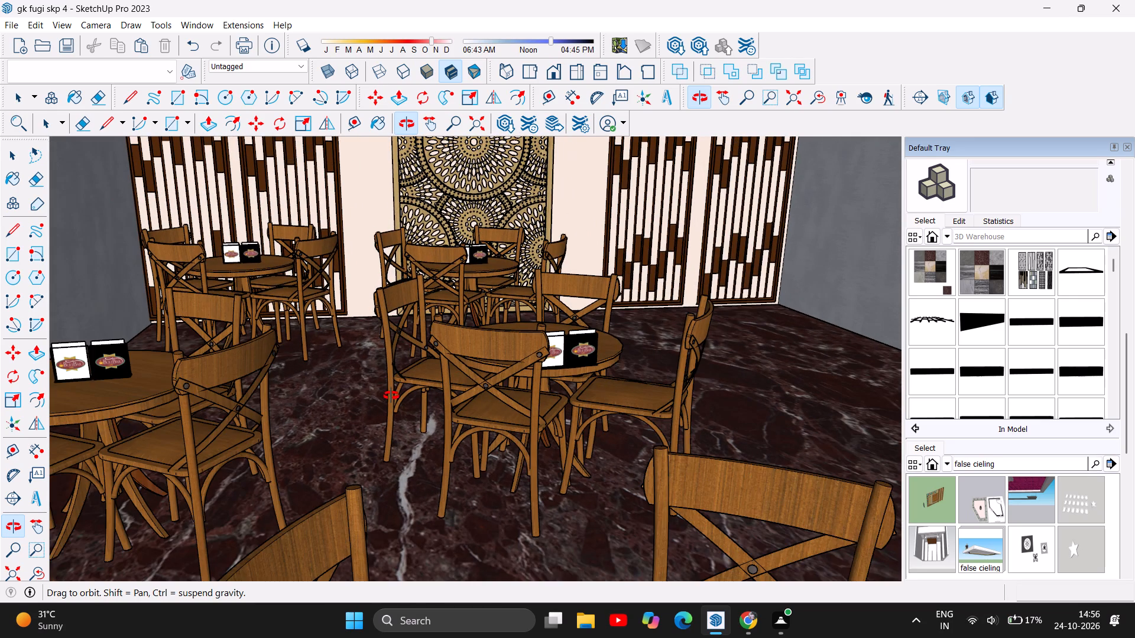
scroll(391, 396, down, 6)
scroll(323, 266, down, 2)
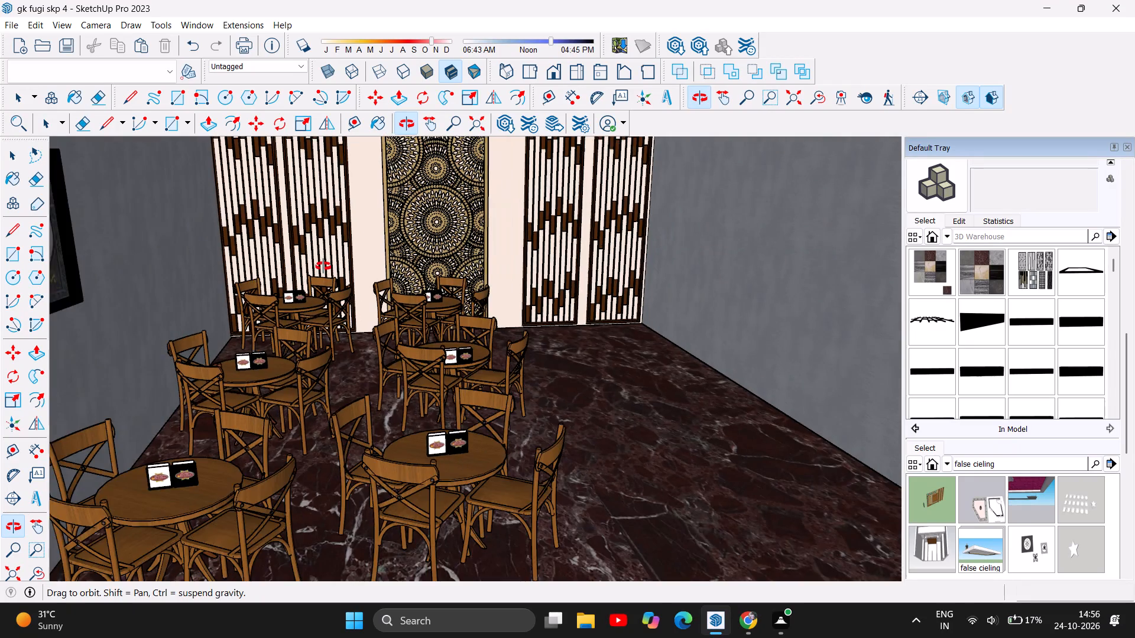
scroll(323, 266, down, 3)
drag(400, 389, 402, 397)
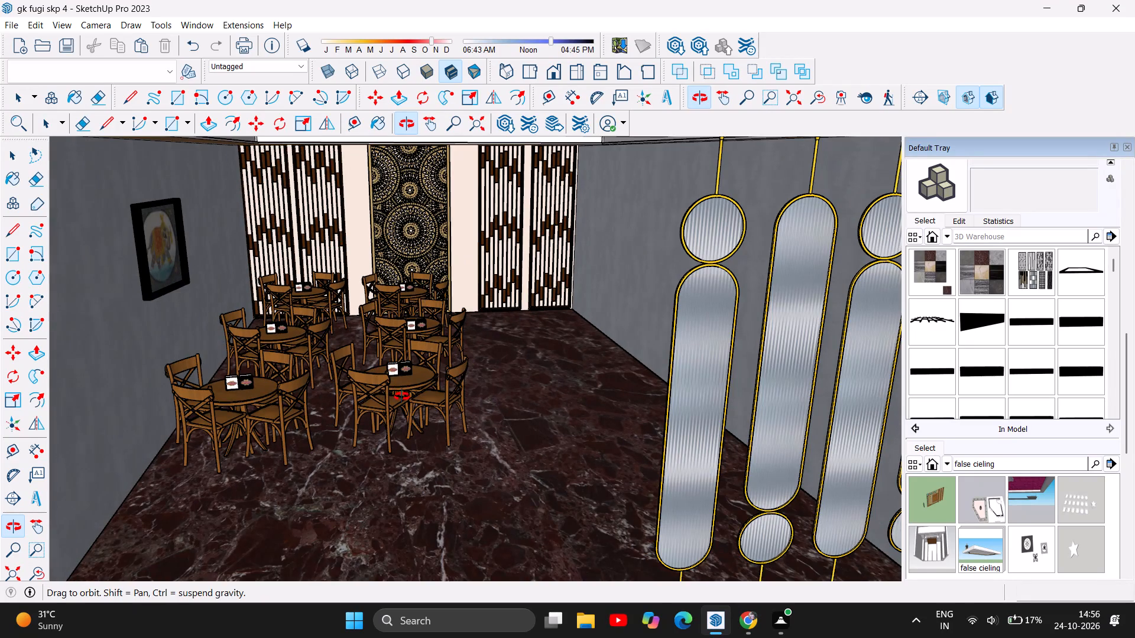
drag(402, 397, 401, 398)
scroll(361, 356, up, 3)
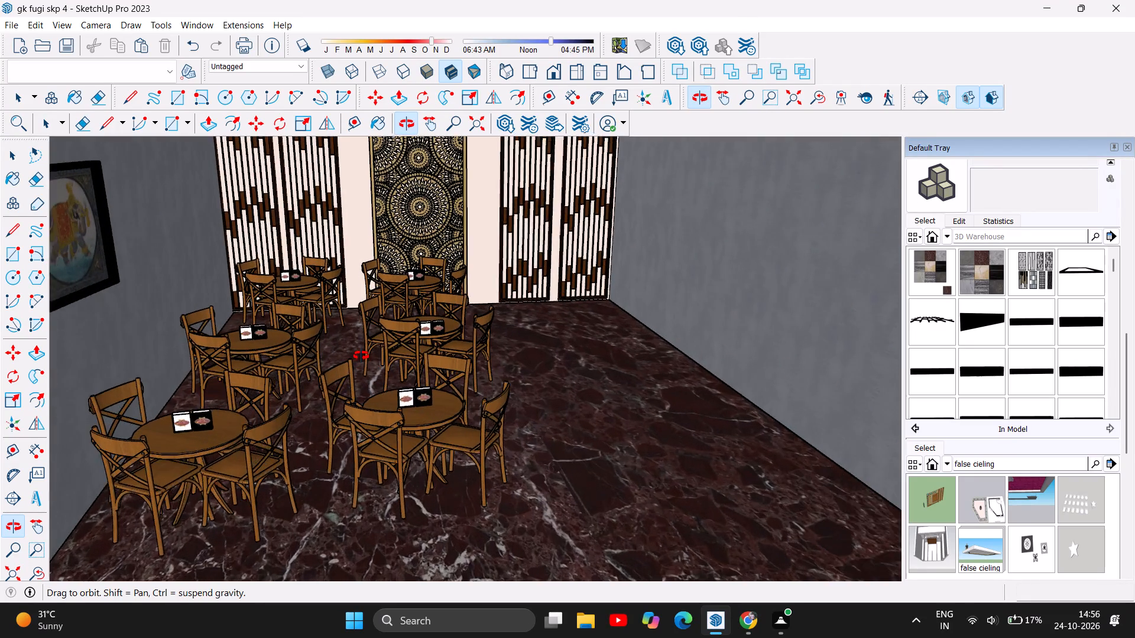
scroll(361, 356, up, 2)
scroll(447, 354, up, 1)
Examine the dining sets obliquely and side-on from the open floor, comparing their spacing along the picture wall and the rear screens.
drag(471, 383, 454, 386)
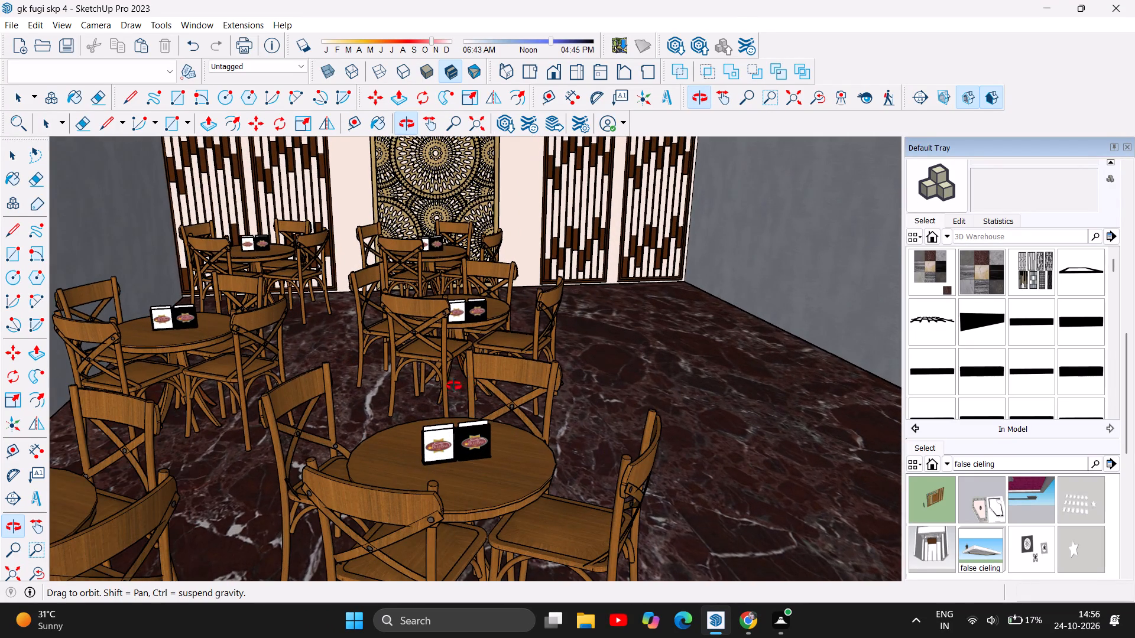
drag(454, 386, 294, 378)
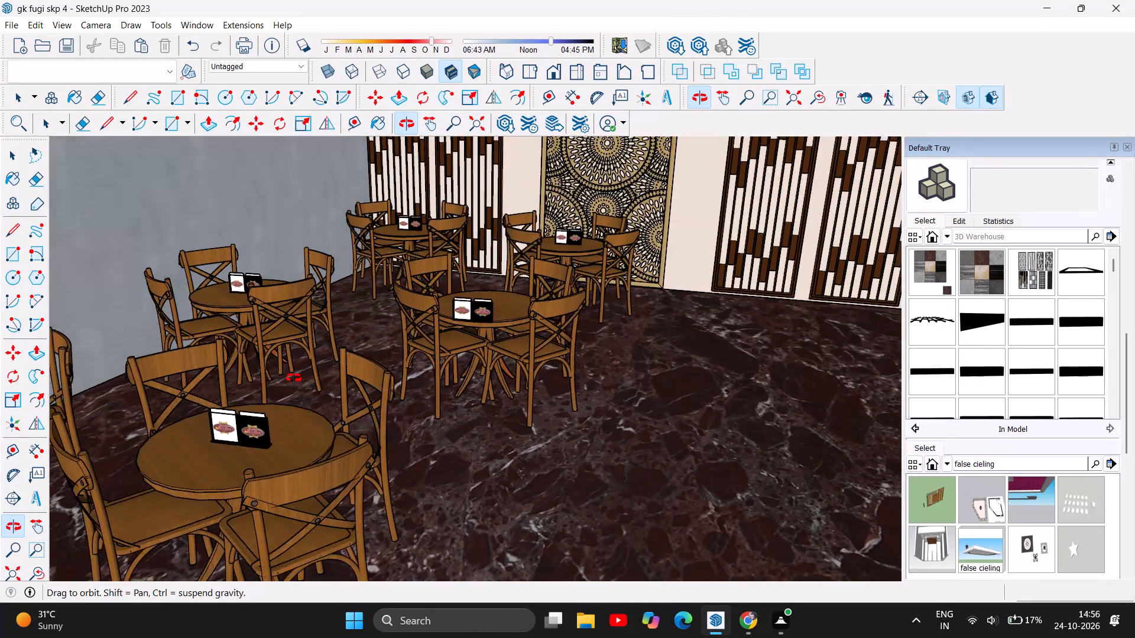
drag(294, 378, 209, 376)
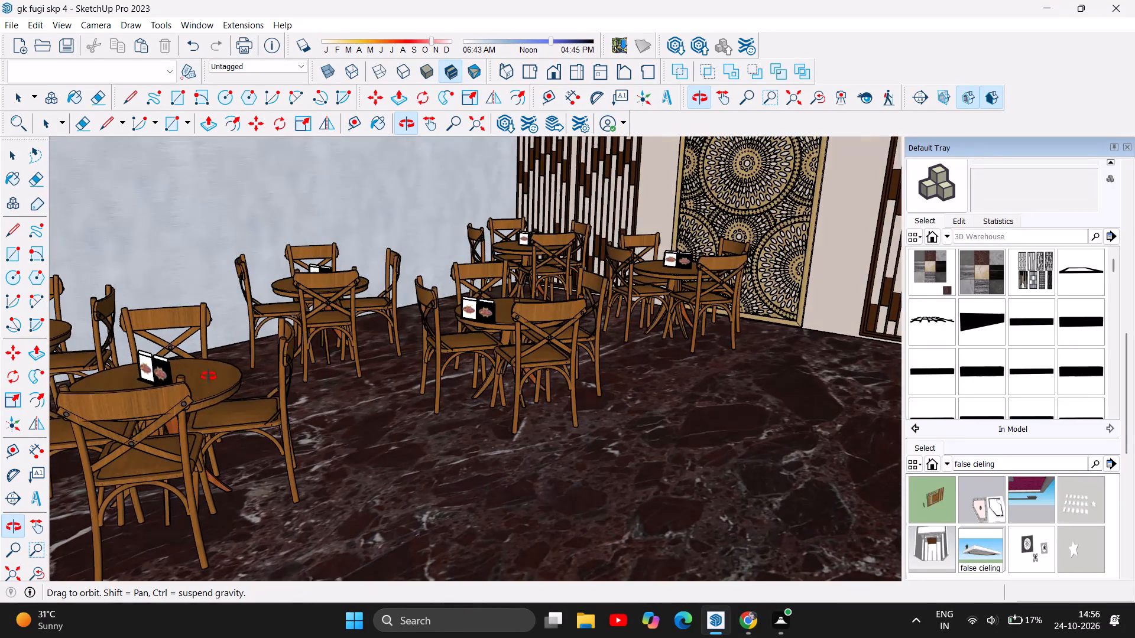
drag(209, 376, 239, 367)
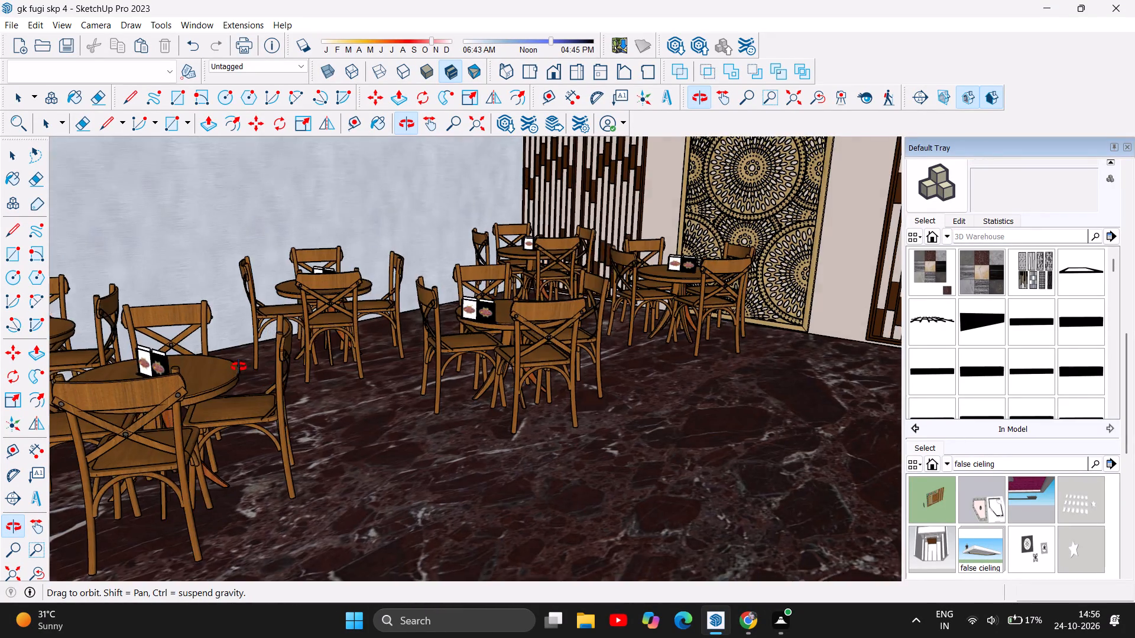
drag(239, 367, 255, 369)
drag(414, 334, 395, 348)
scroll(330, 294, up, 4)
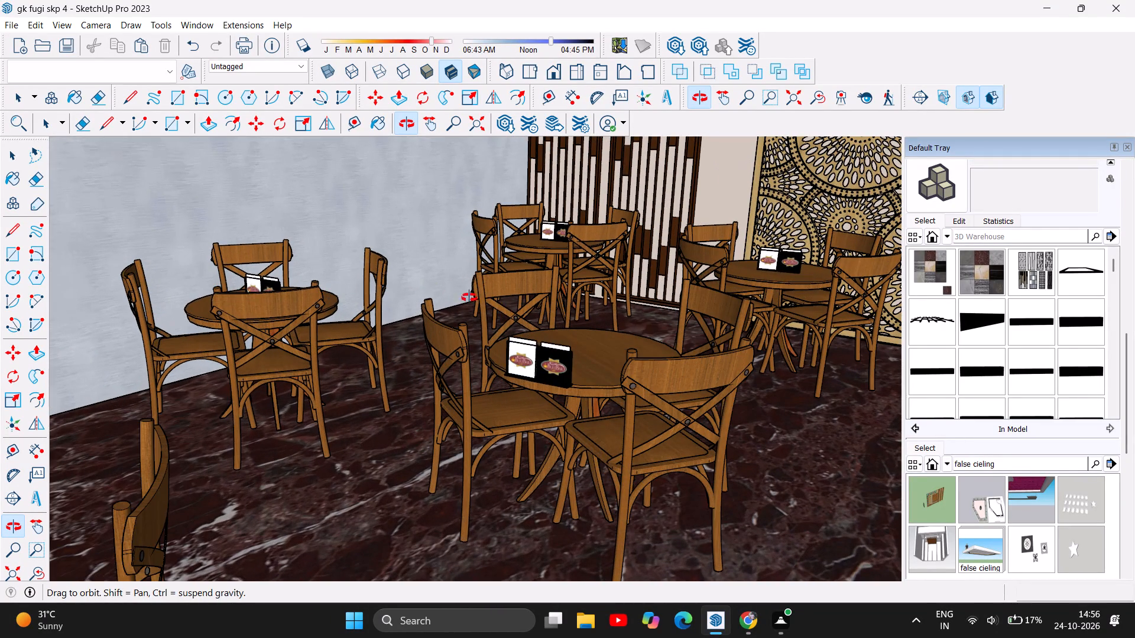
drag(561, 350, 497, 339)
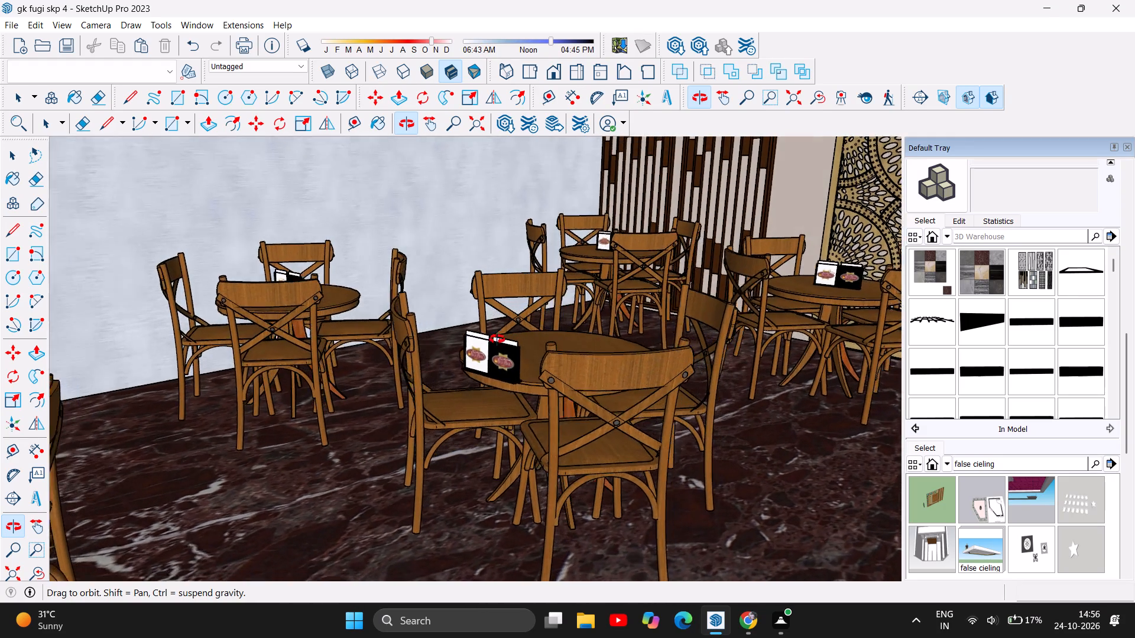
drag(497, 339, 367, 335)
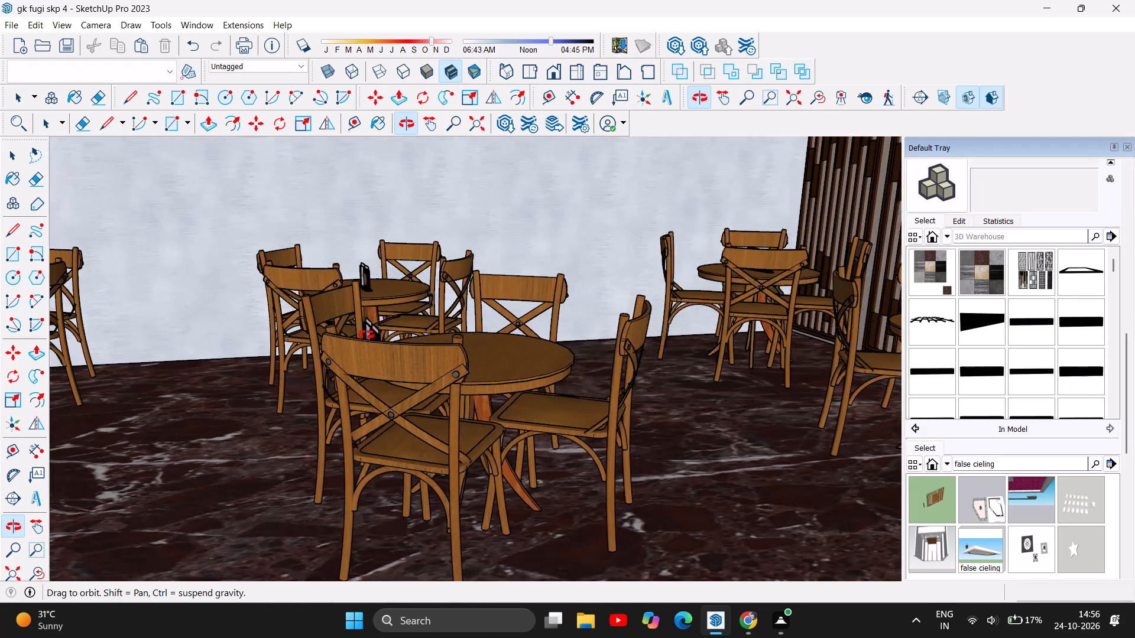
drag(367, 335, 323, 331)
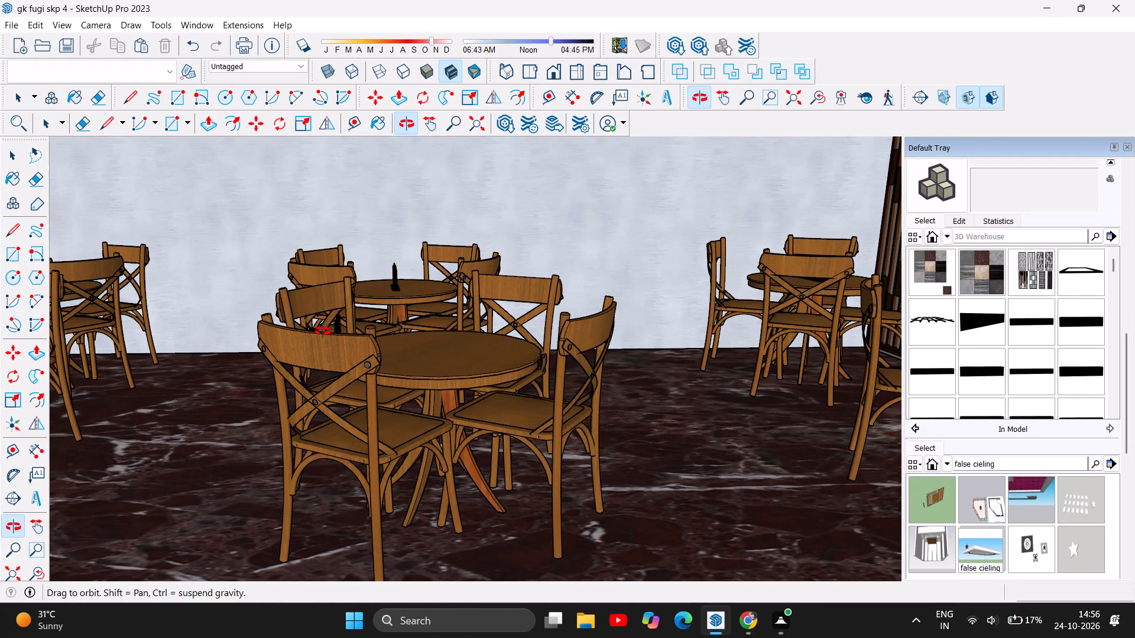
drag(323, 331, 306, 331)
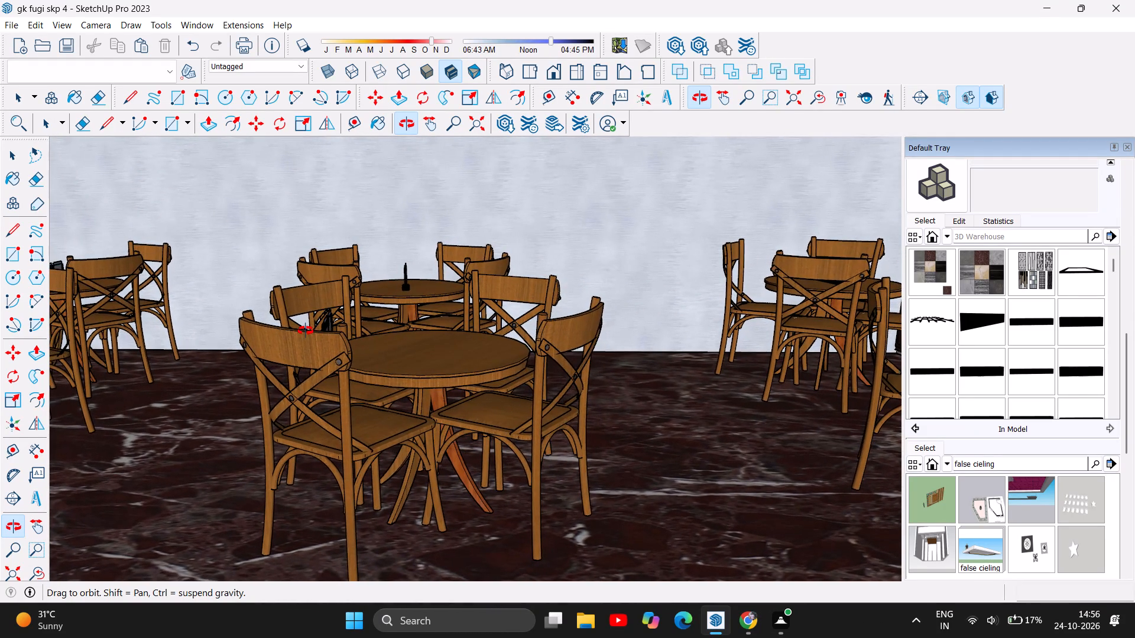
drag(306, 331, 417, 339)
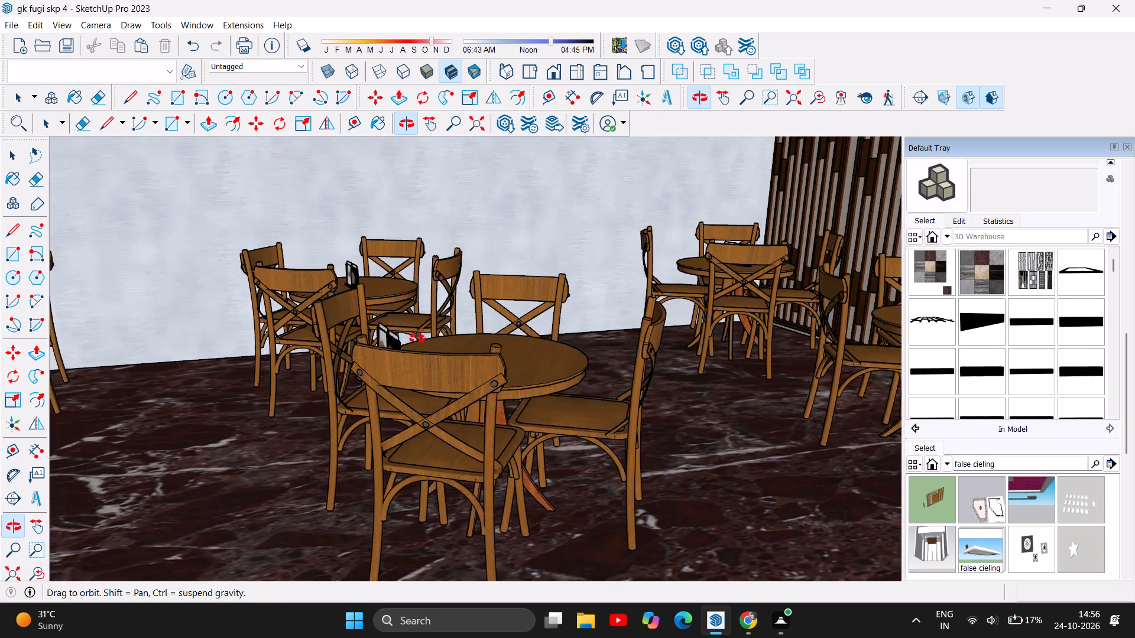
drag(417, 339, 585, 341)
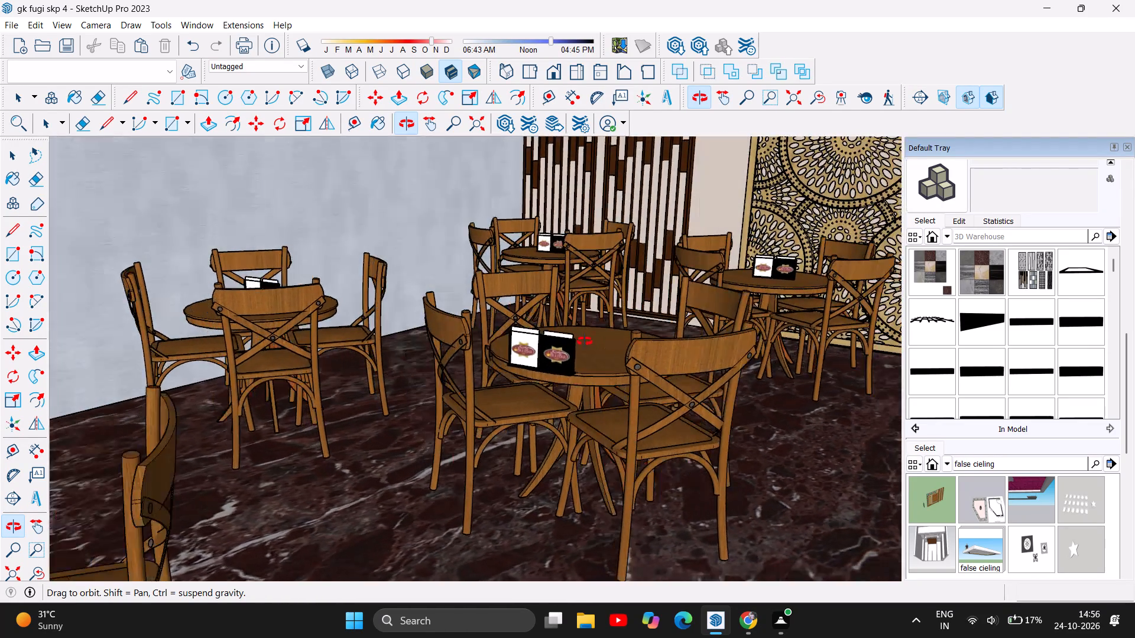
Examine the wall-side dining sets from low and raised viewpoints, checking the gap to the rear corner set beside the slatted screen.
drag(585, 341, 621, 337)
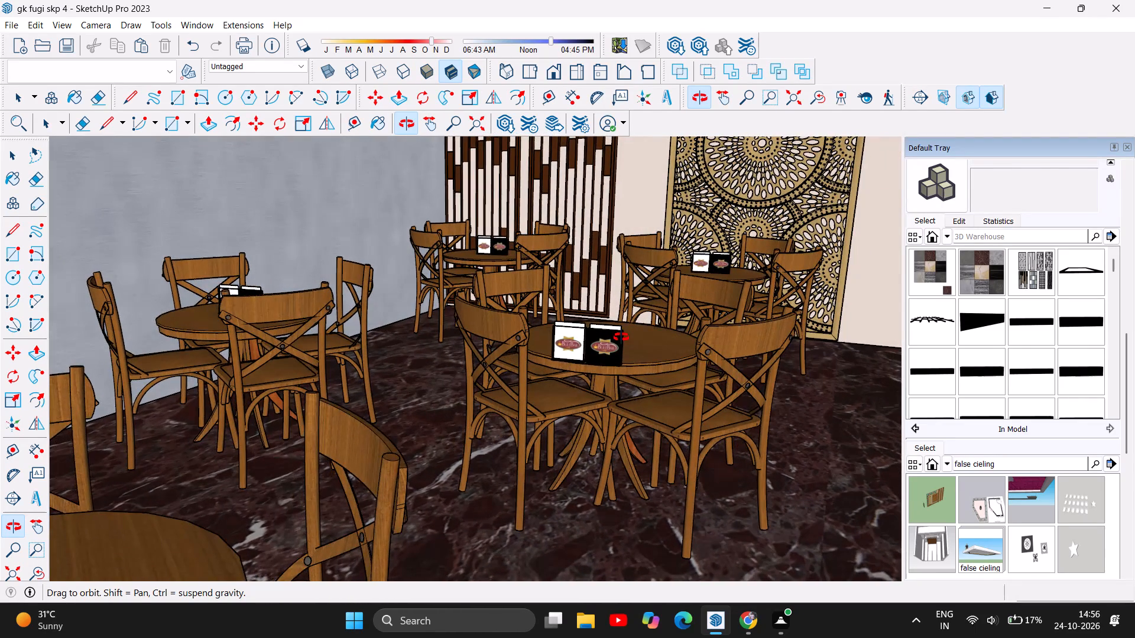
drag(621, 337, 507, 329)
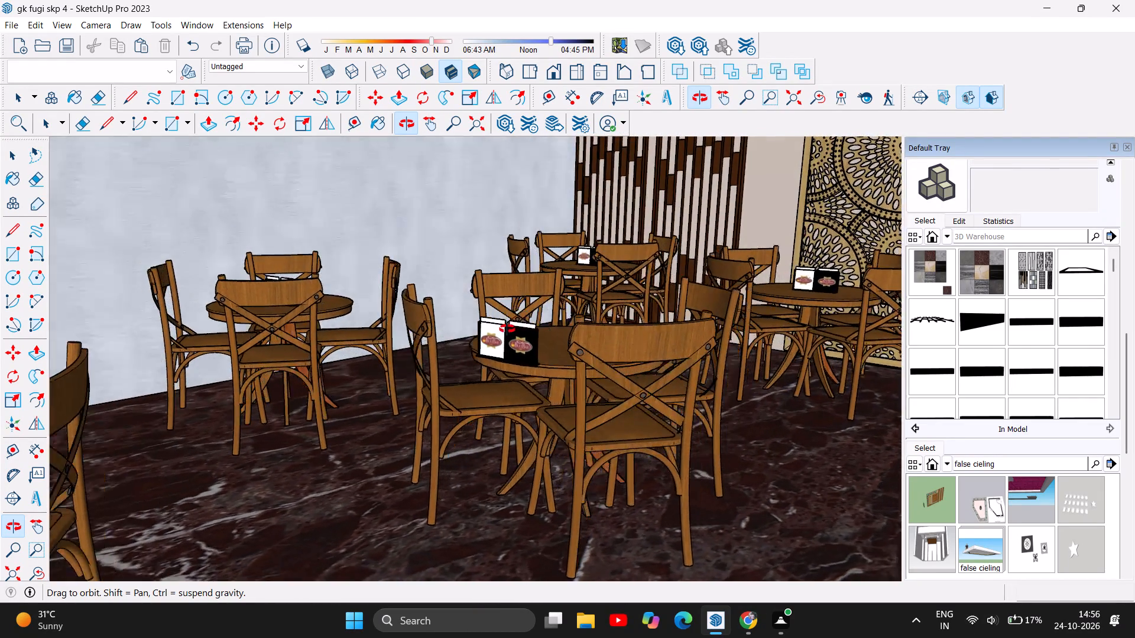
drag(507, 329, 394, 351)
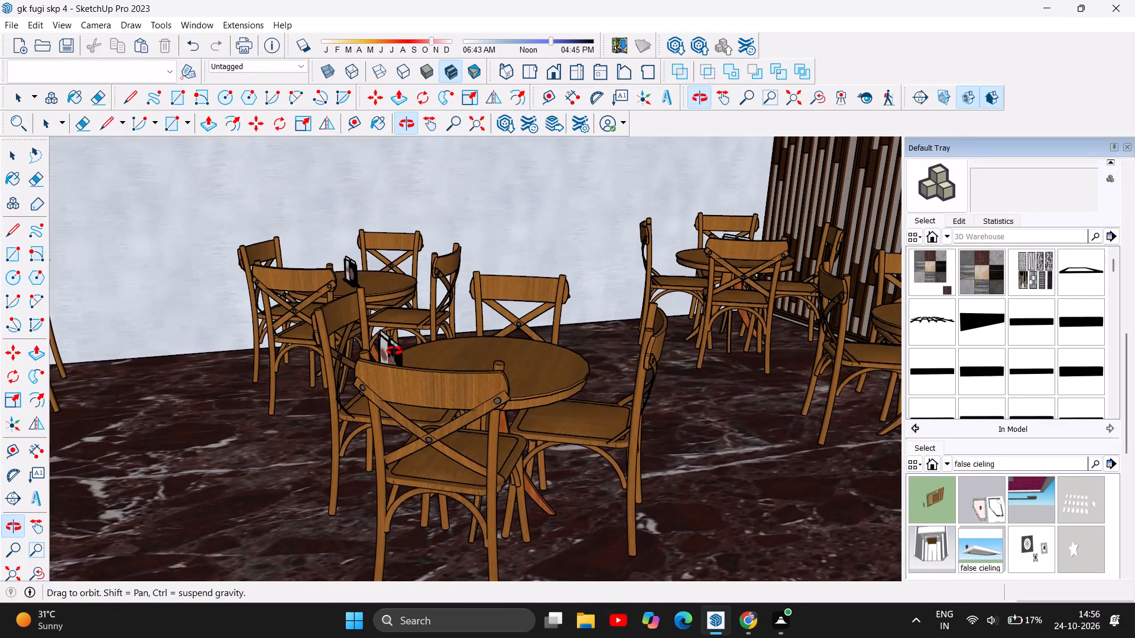
drag(394, 351, 394, 352)
scroll(554, 346, down, 2)
drag(640, 317, 639, 323)
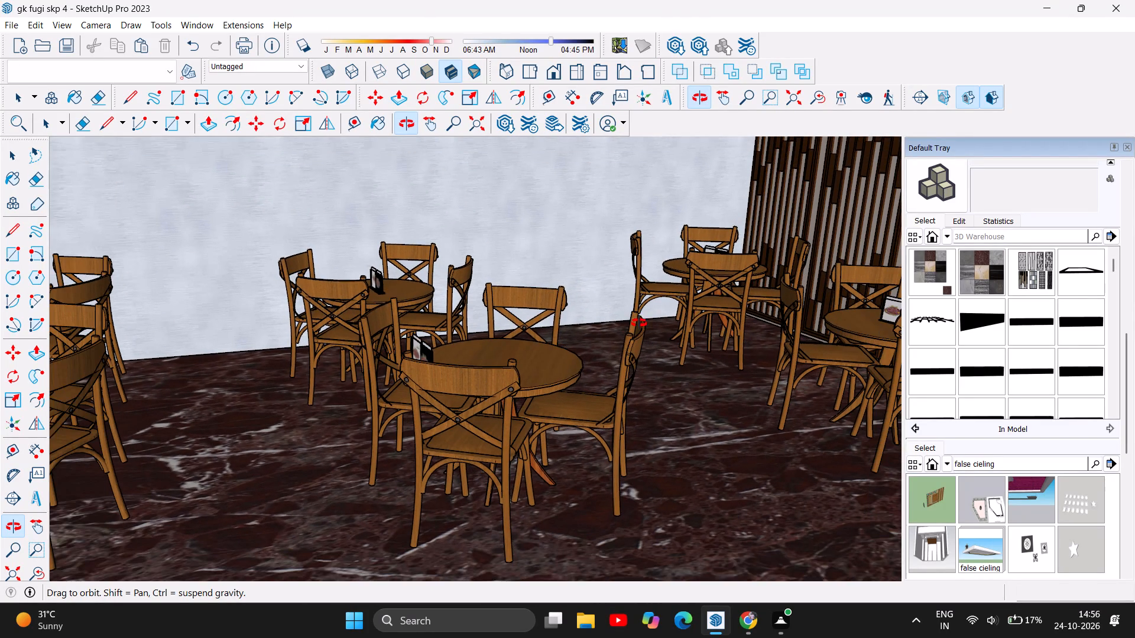
drag(639, 323, 653, 370)
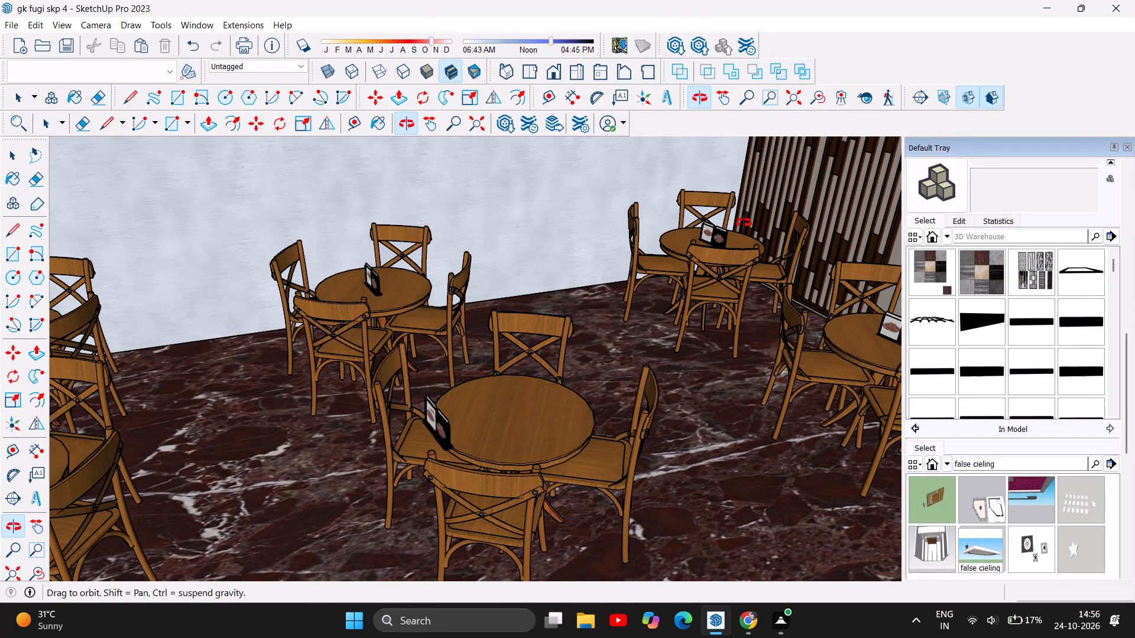
scroll(744, 223, up, 4)
drag(641, 321, 694, 346)
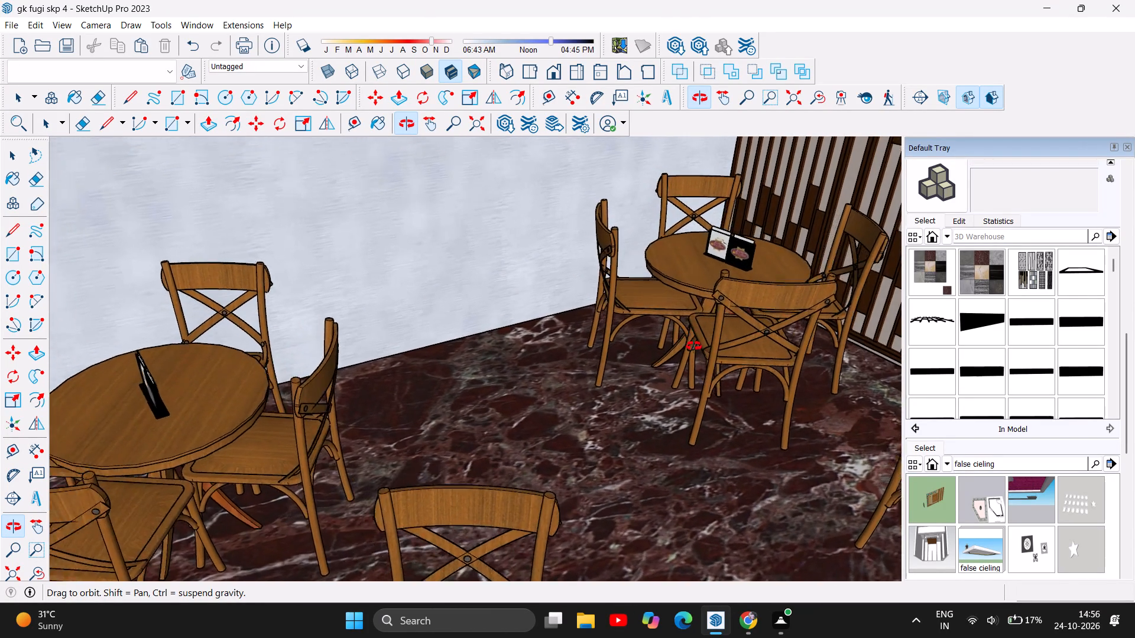
drag(694, 346, 794, 376)
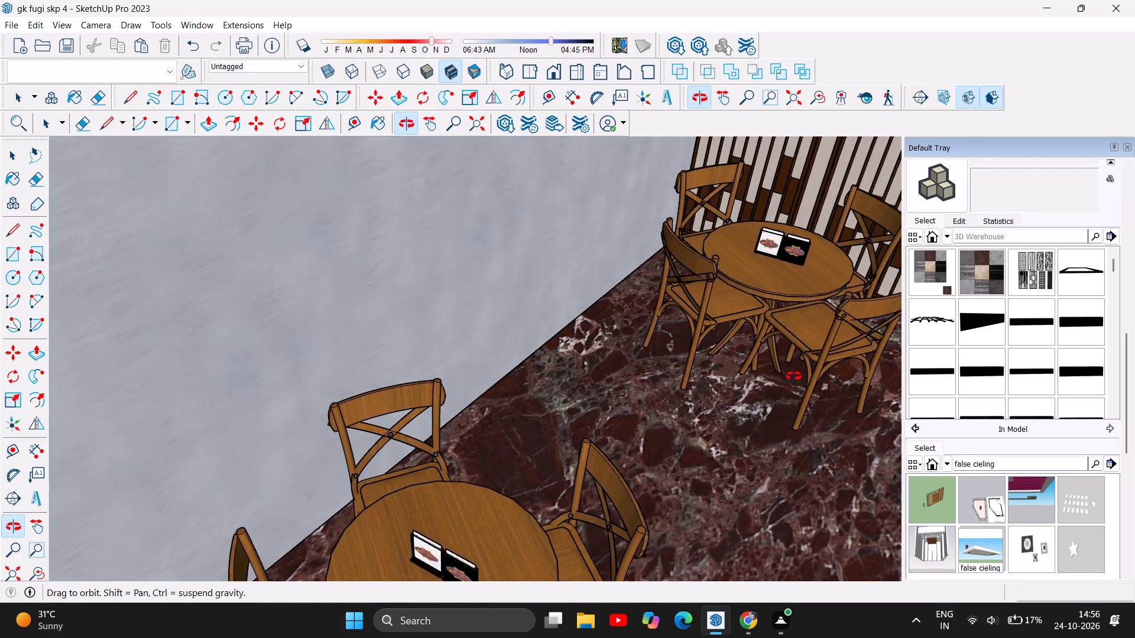
drag(794, 376, 693, 362)
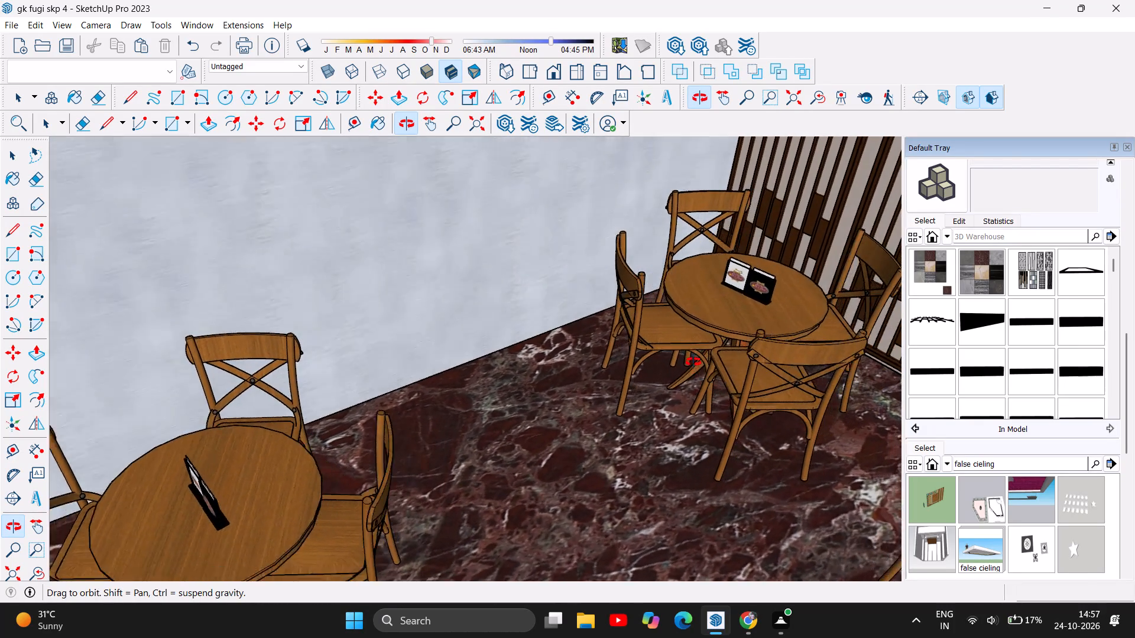
drag(693, 362, 679, 357)
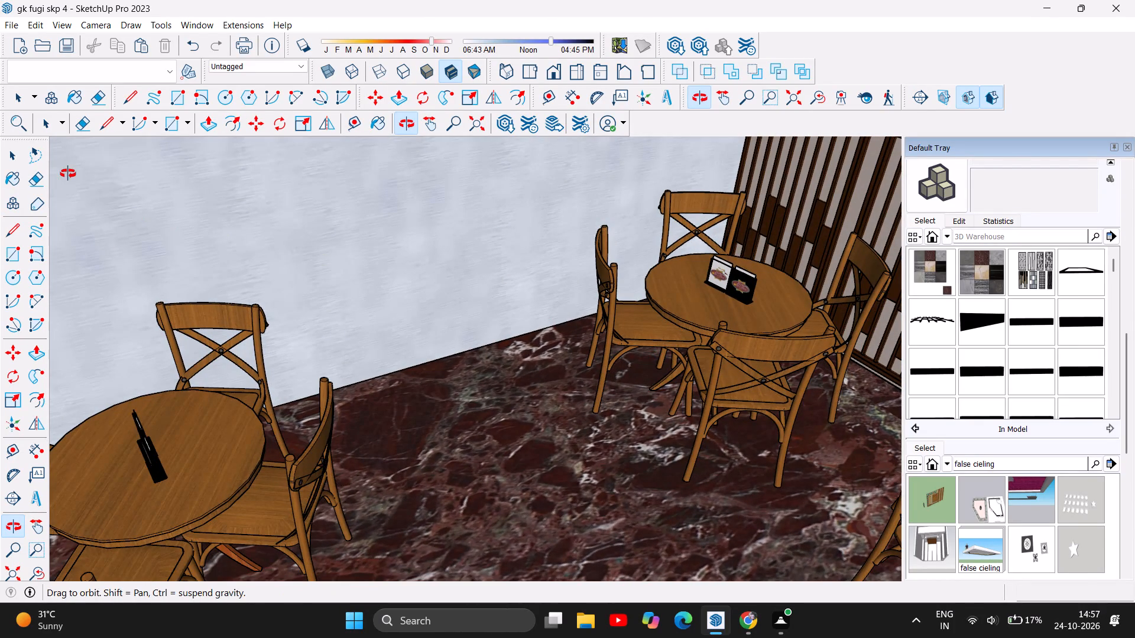
Move the rear corner dining set slightly across the floor, beside the plain wall and slatted wooden screen.
click(5, 154)
click(664, 321)
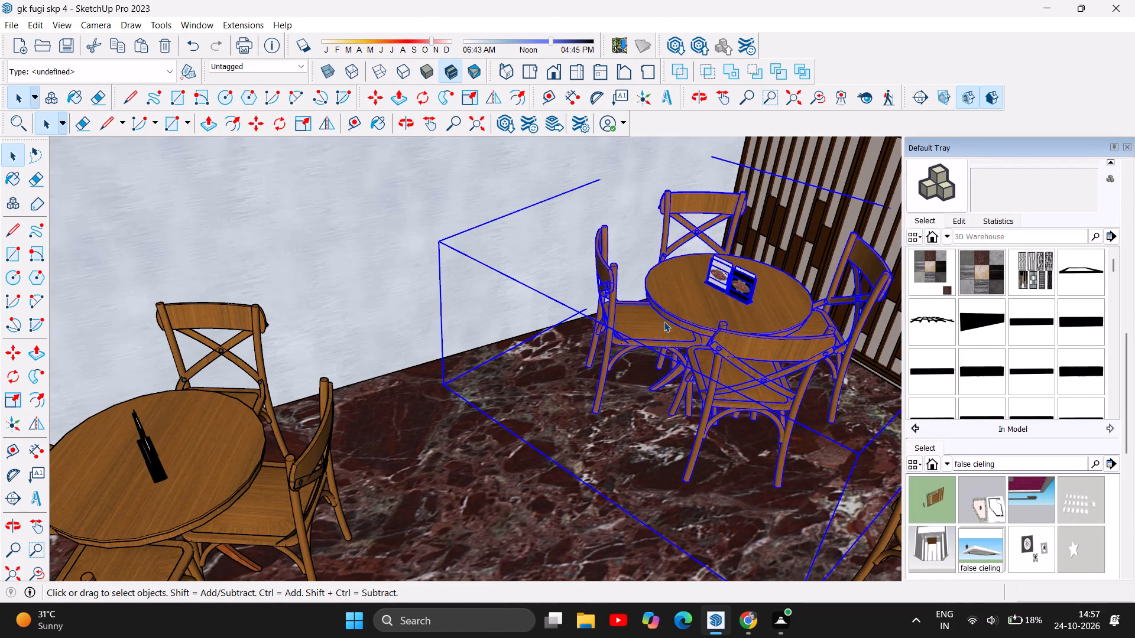
click(376, 102)
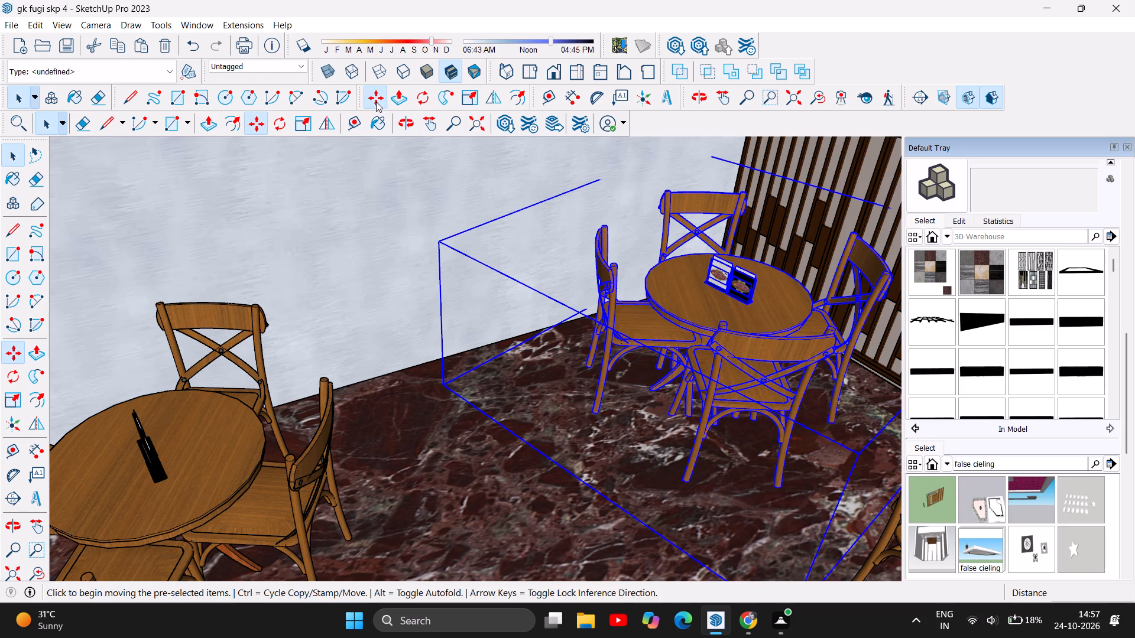
drag(693, 323, 724, 328)
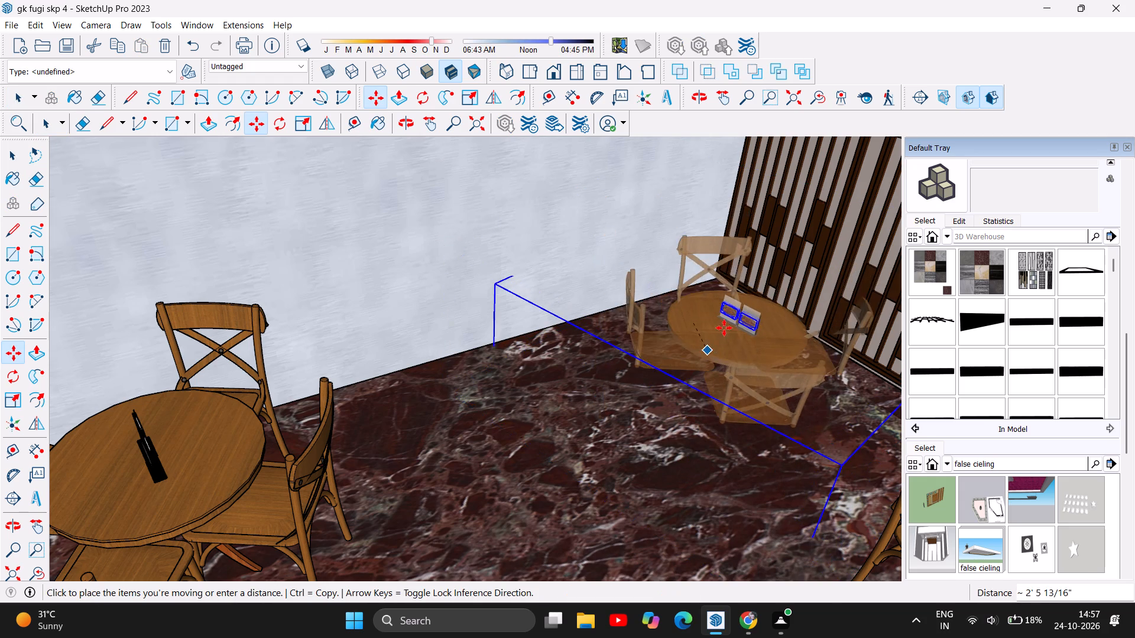
drag(724, 328, 718, 326)
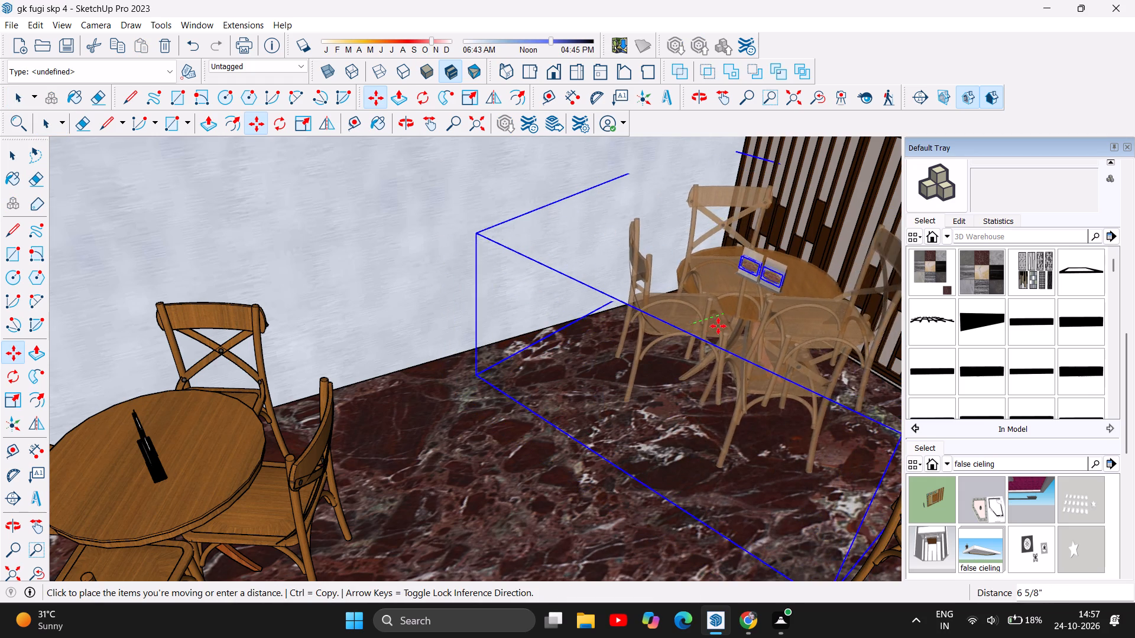
drag(718, 326, 718, 345)
scroll(531, 300, down, 5)
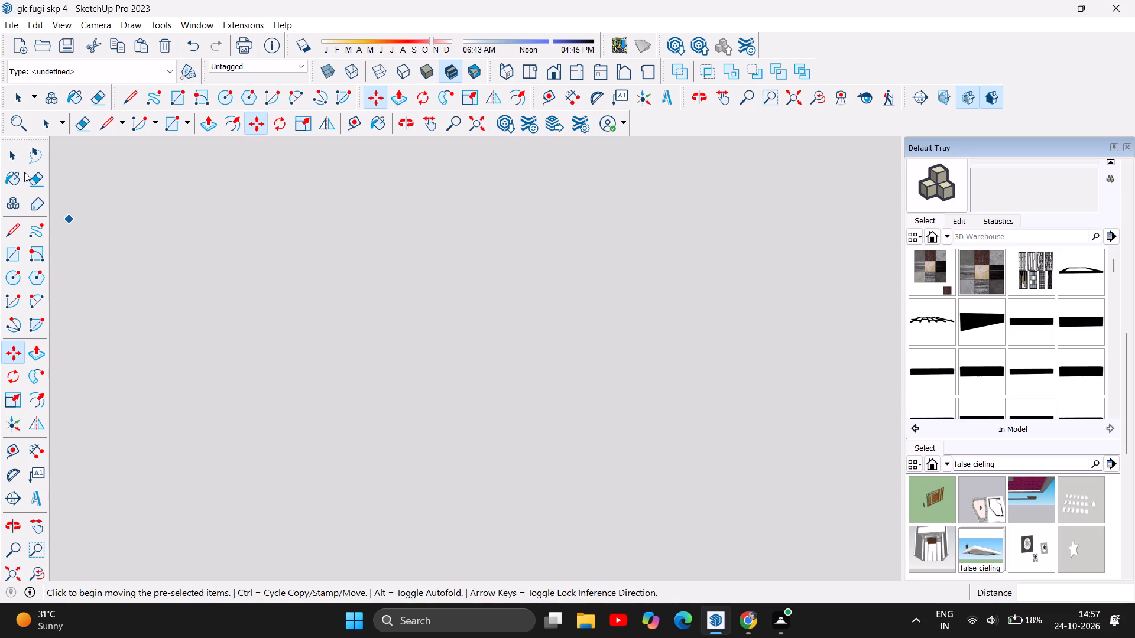
Return the view to the dining room's open front and deselect the moved dining set.
click(12, 157)
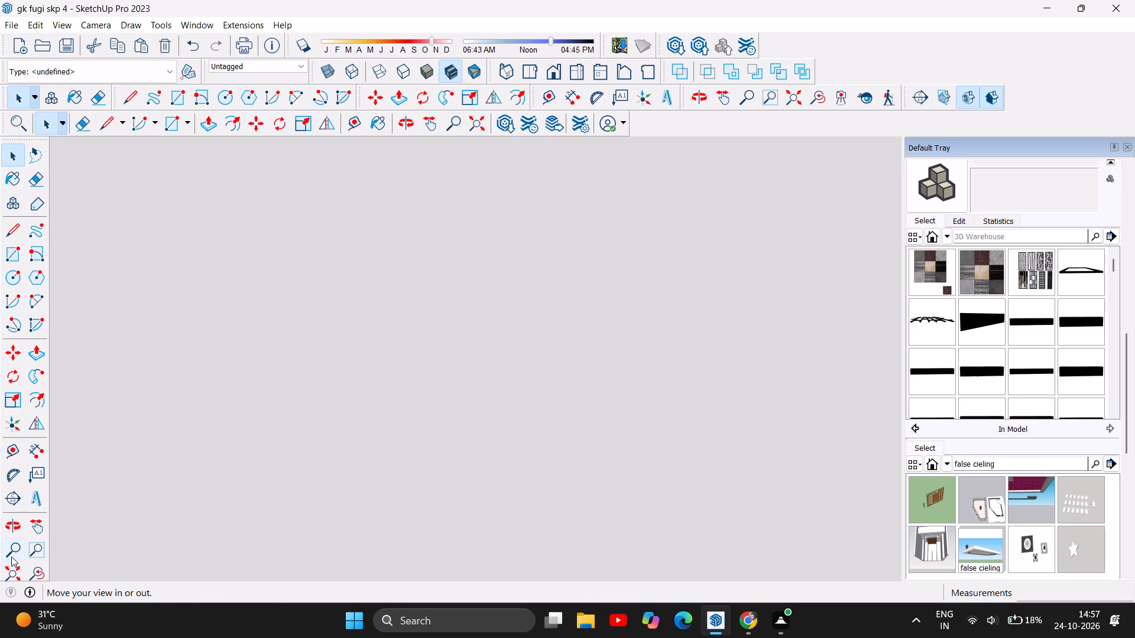
click(17, 567)
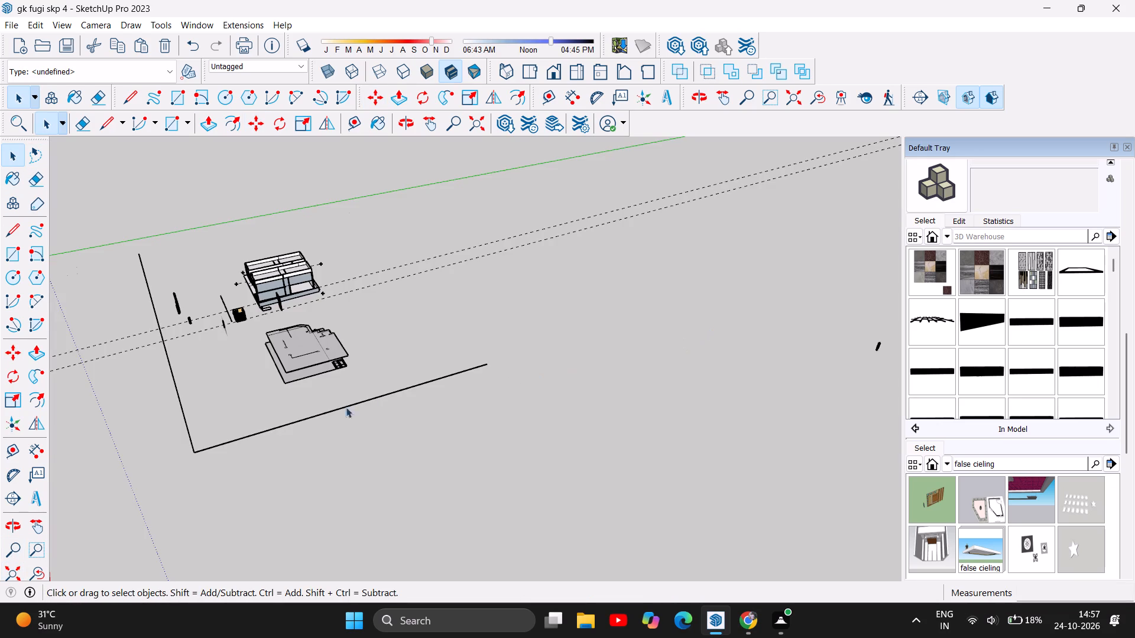
click(407, 128)
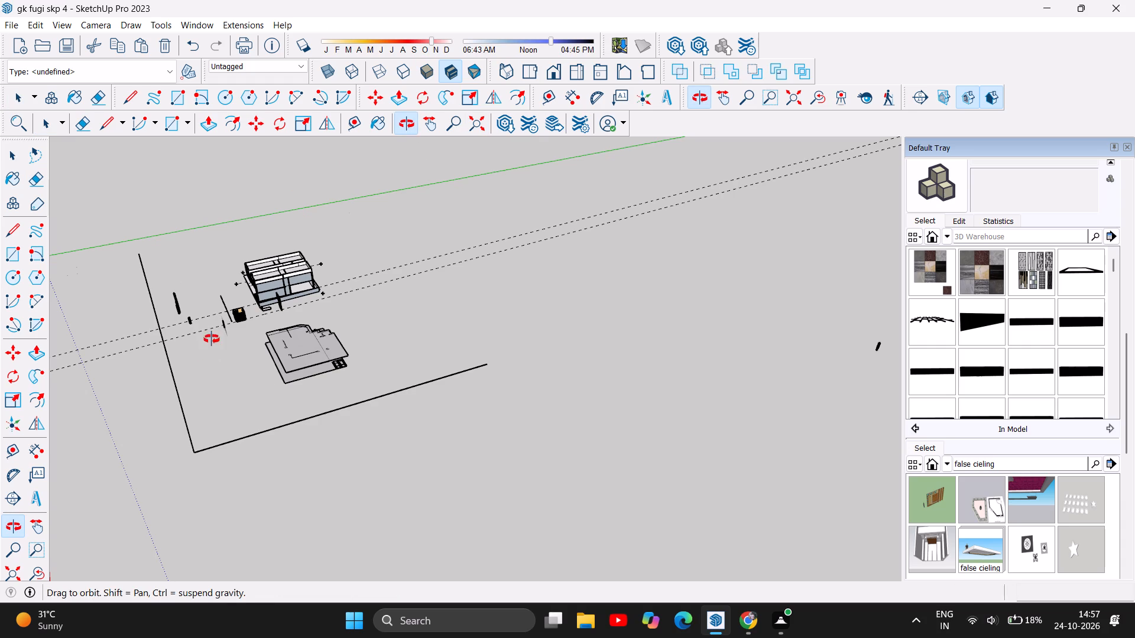
drag(212, 339, 580, 272)
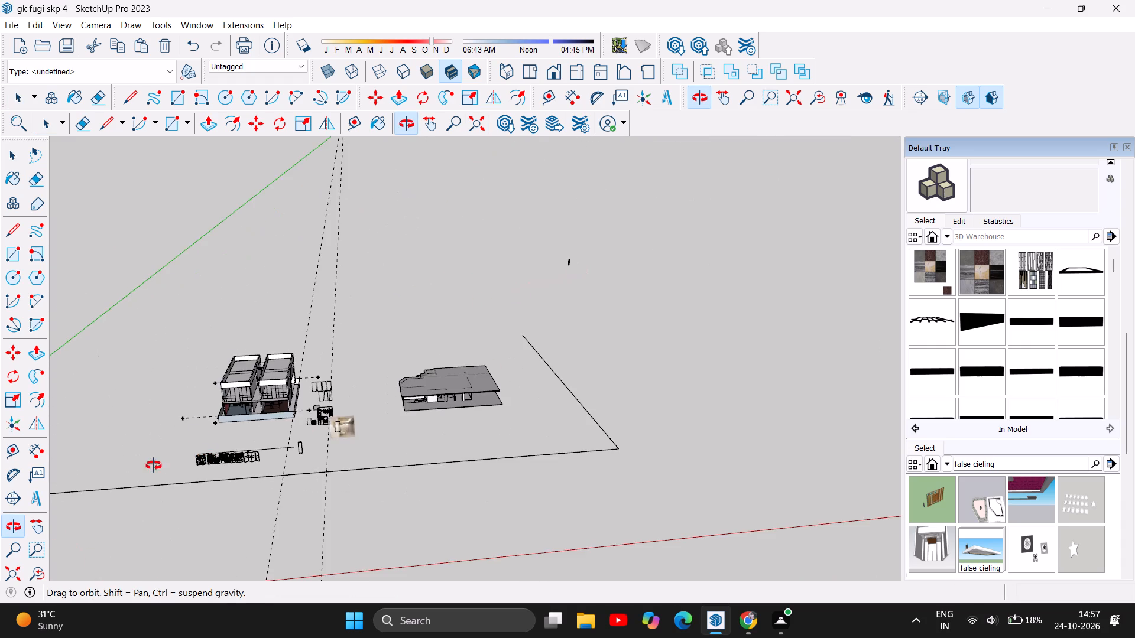
scroll(205, 434, up, 7)
scroll(297, 383, up, 6)
scroll(394, 432, up, 6)
drag(340, 470, 341, 454)
scroll(304, 184, up, 3)
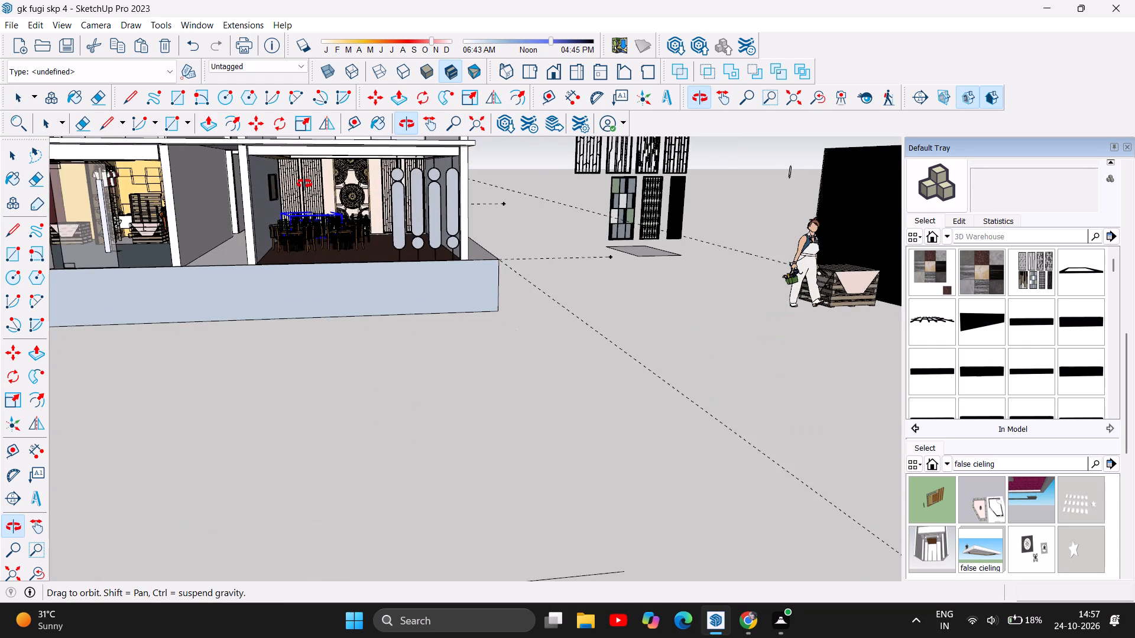
scroll(304, 184, up, 3)
scroll(378, 275, up, 4)
scroll(378, 275, down, 3)
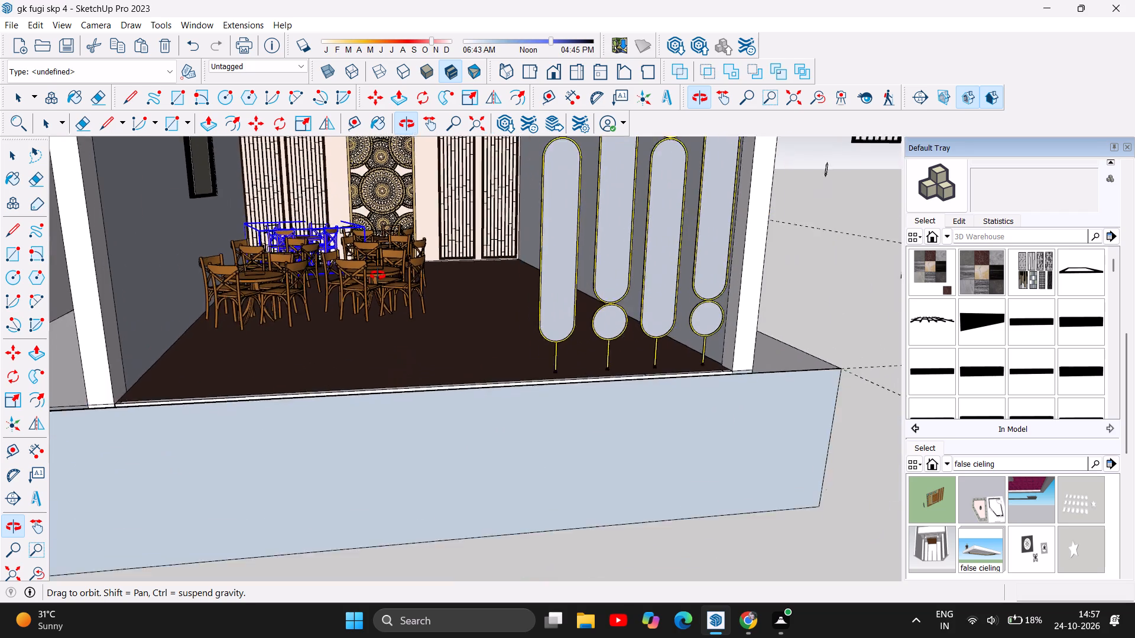
scroll(378, 275, down, 1)
key(Escape)
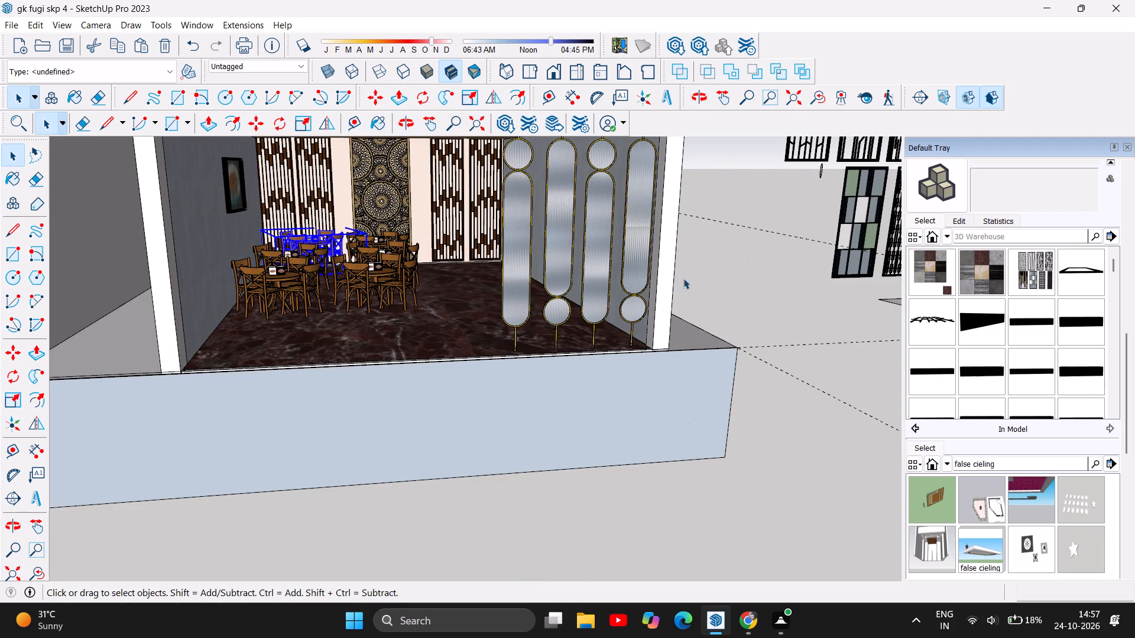
click(699, 270)
Examine the alignment of both rows of dining sets with the rear screens, close up and from the room's open front.
scroll(351, 244, up, 1)
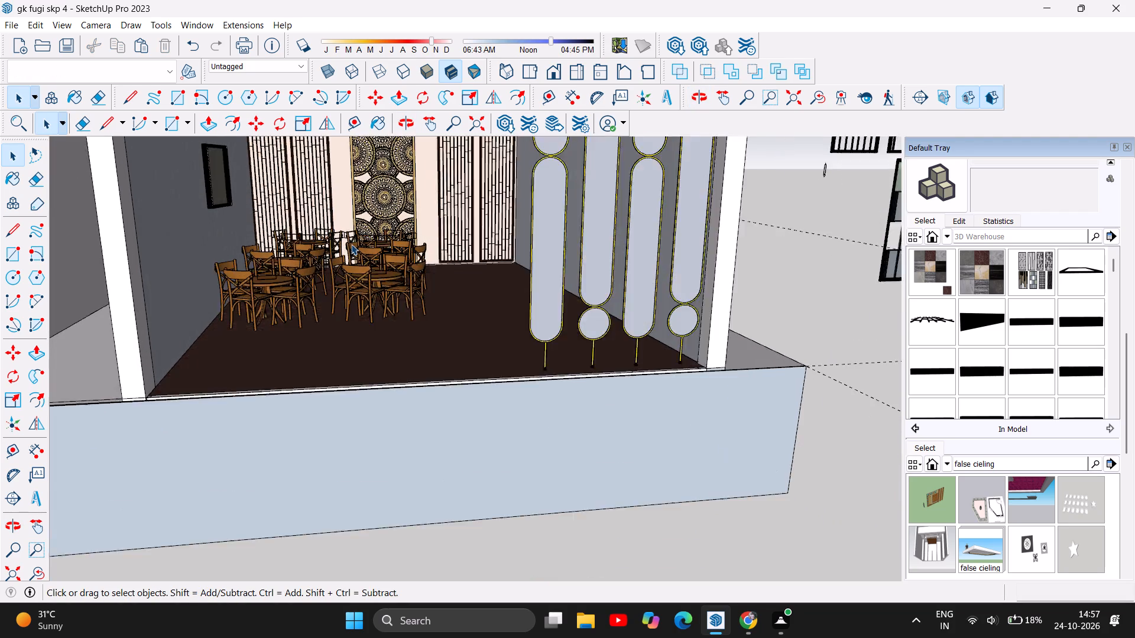
scroll(351, 244, up, 8)
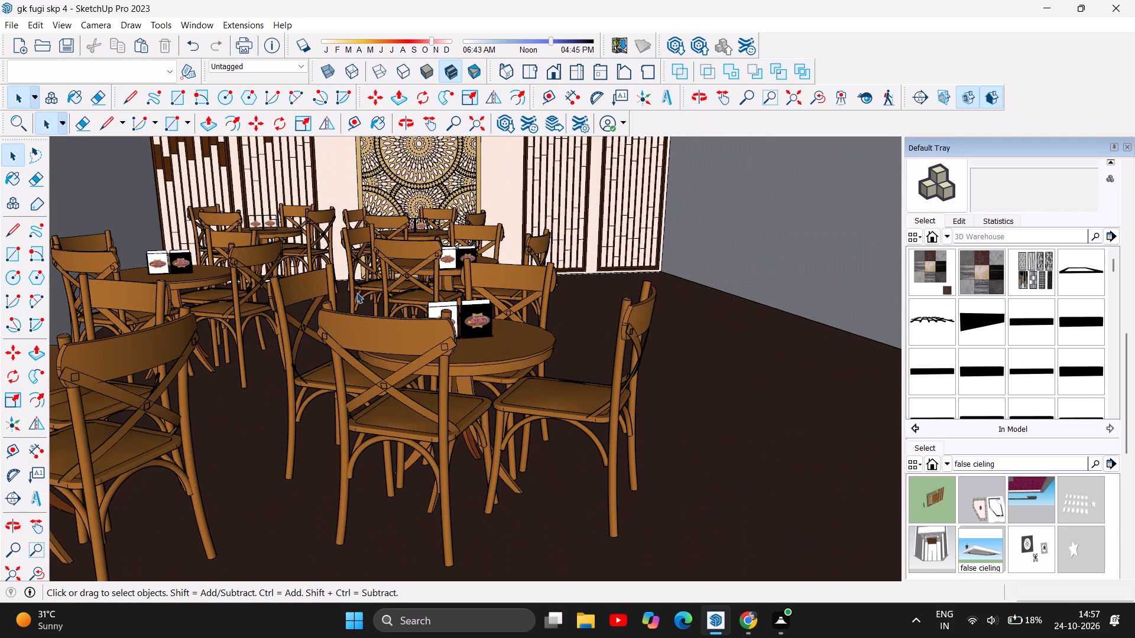
scroll(358, 268, down, 4)
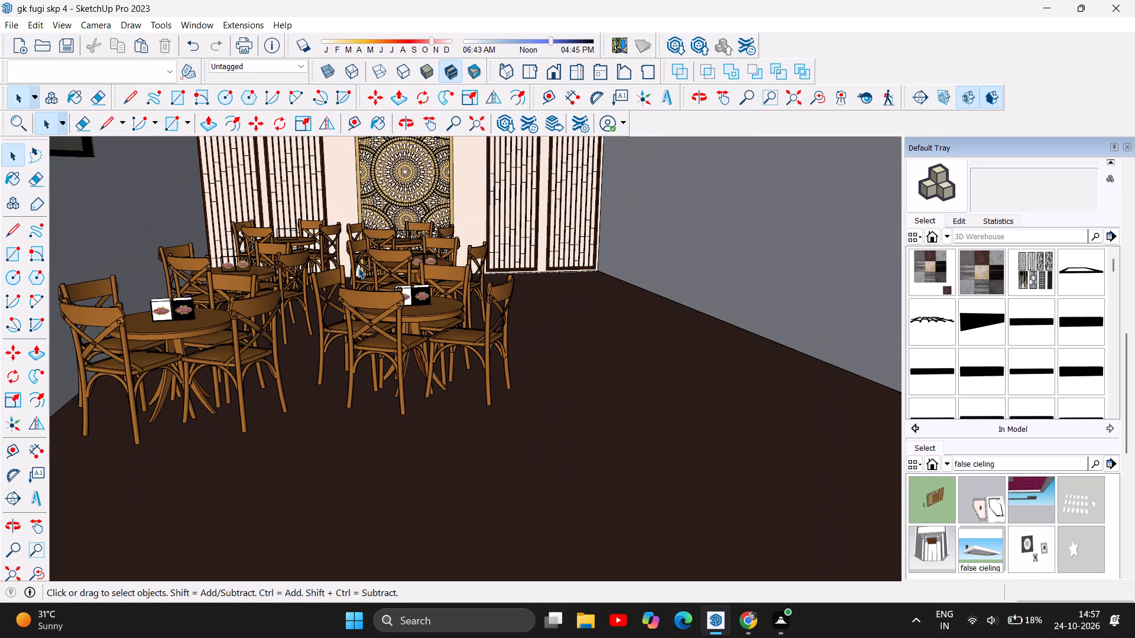
scroll(358, 268, down, 6)
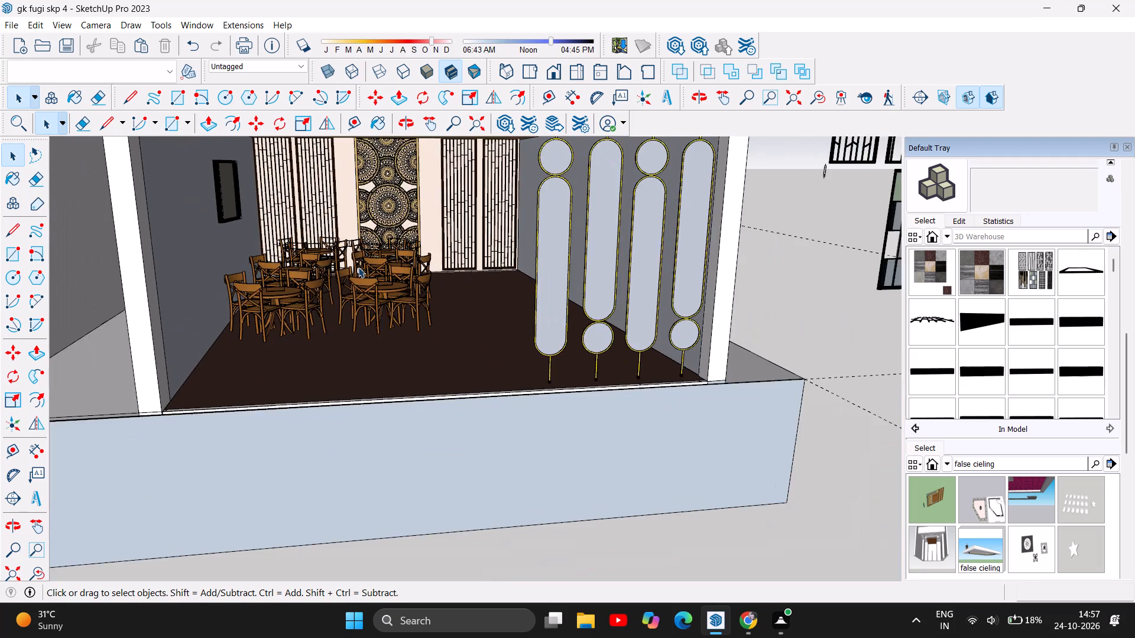
scroll(357, 267, down, 5)
scroll(357, 267, up, 1)
scroll(357, 267, down, 1)
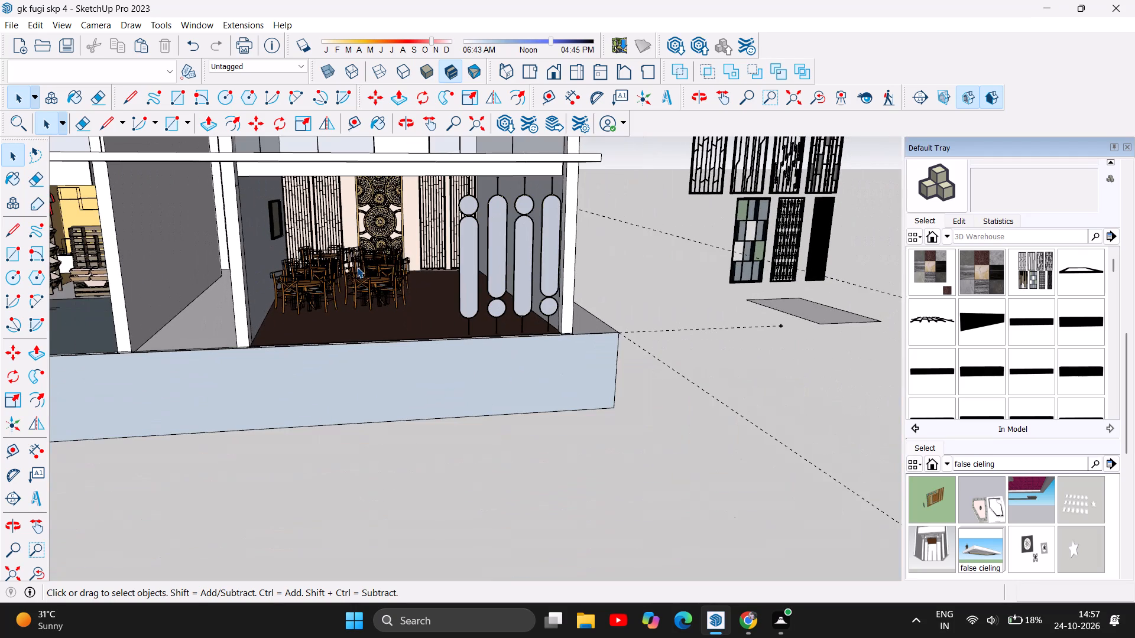
Examine the two-storey building and its plinth obliquely from outside the dining room's front corner.
click(404, 120)
drag(650, 304, 528, 338)
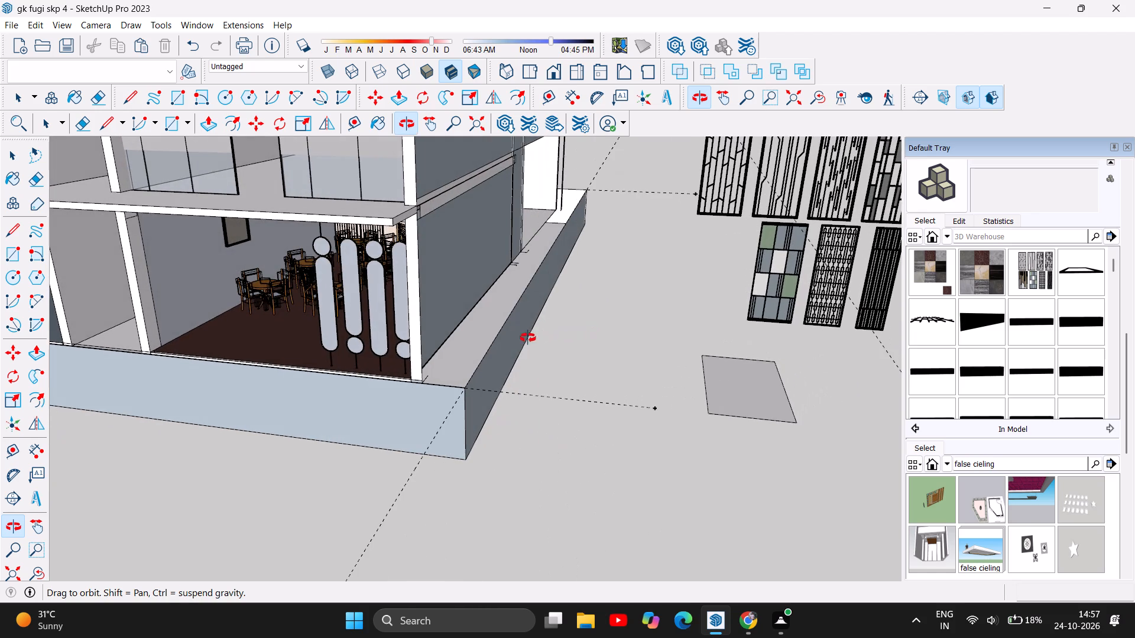
scroll(501, 394, down, 12)
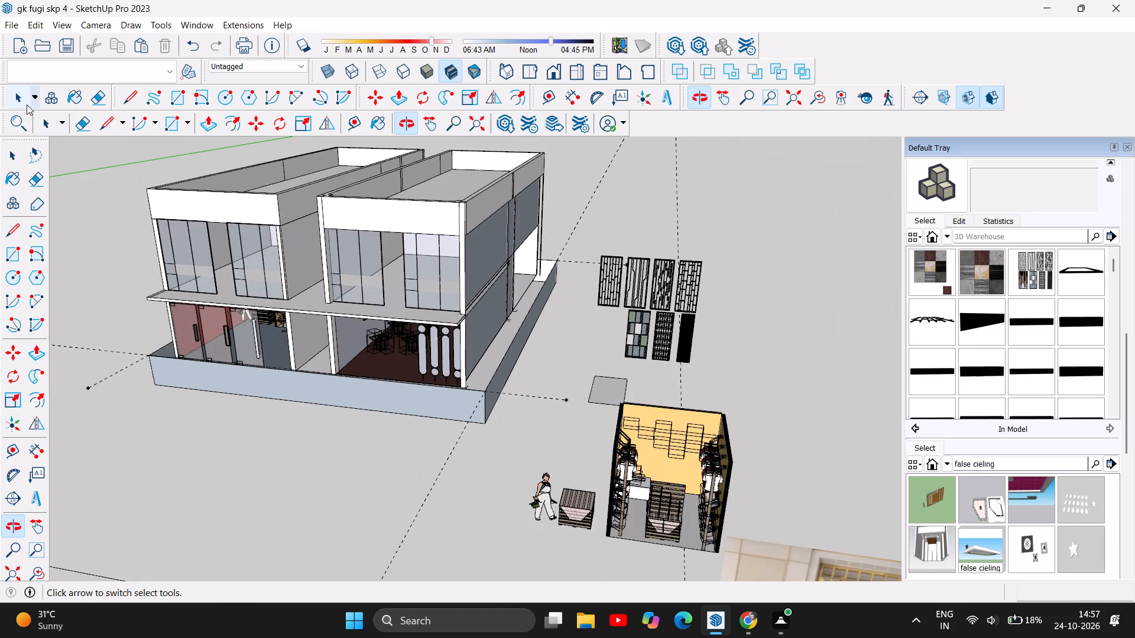
double_click(8, 151)
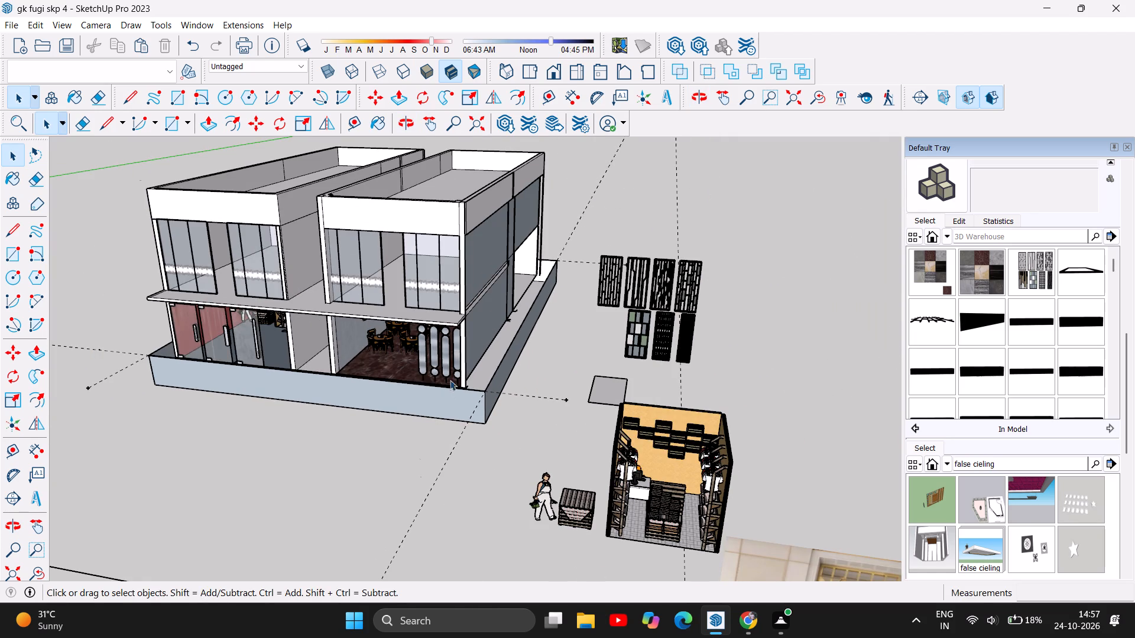
scroll(484, 351, up, 6)
scroll(585, 289, up, 3)
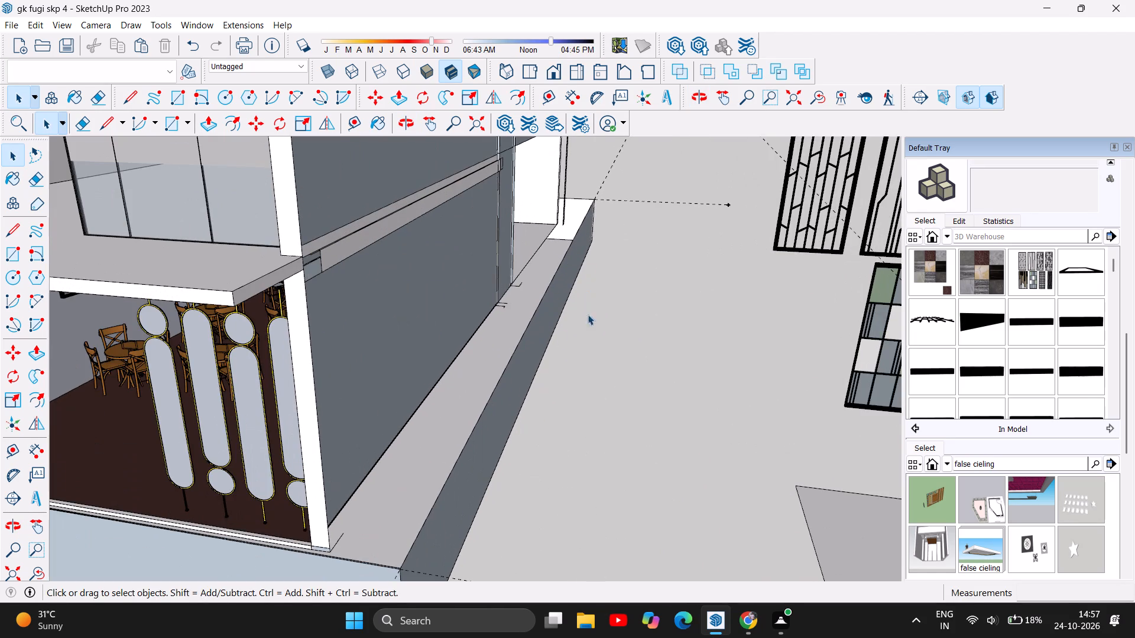
scroll(593, 309, down, 9)
Examine the dining sets' arrangement behind the hanging decorative panels, obliquely and more frontally from outside the building.
scroll(471, 331, up, 6)
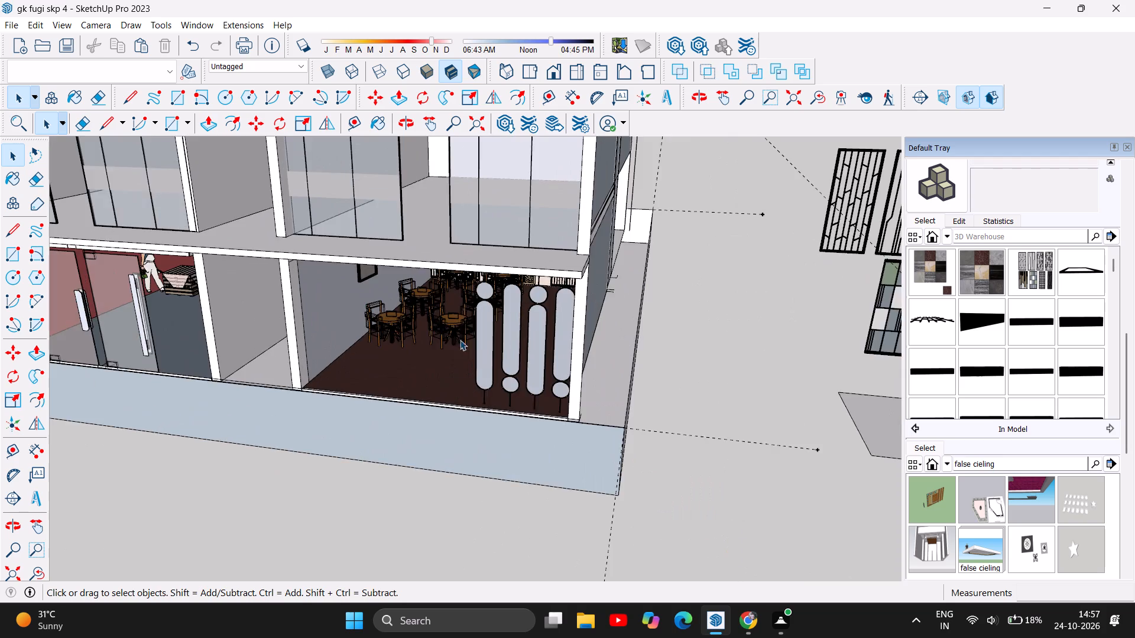
scroll(454, 359, up, 12)
scroll(454, 359, down, 5)
scroll(508, 318, down, 2)
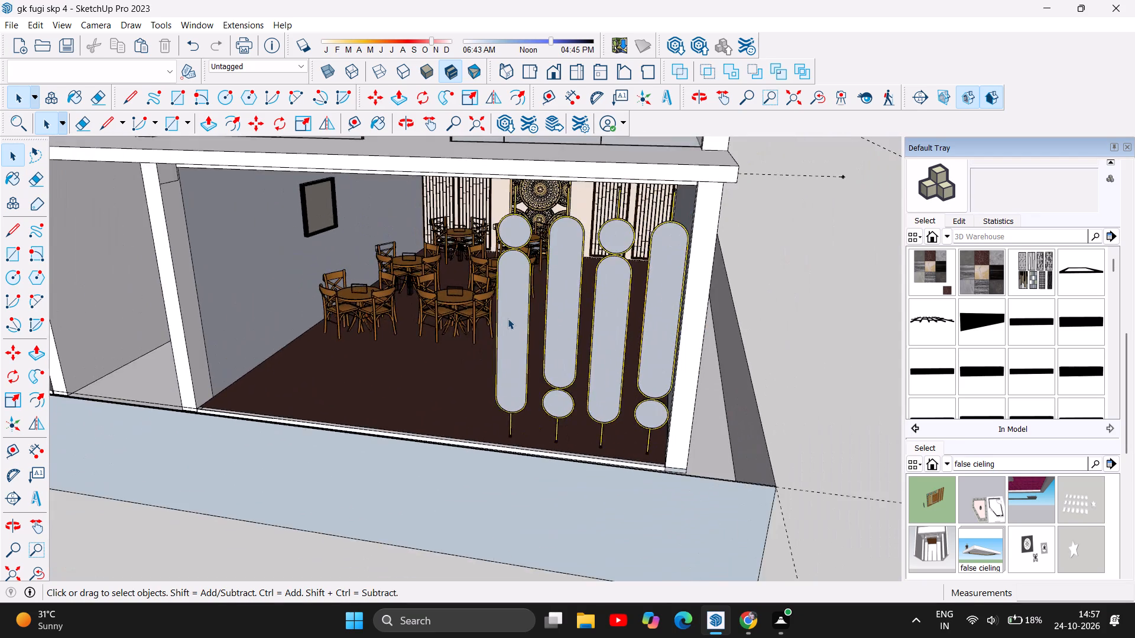
scroll(508, 318, down, 17)
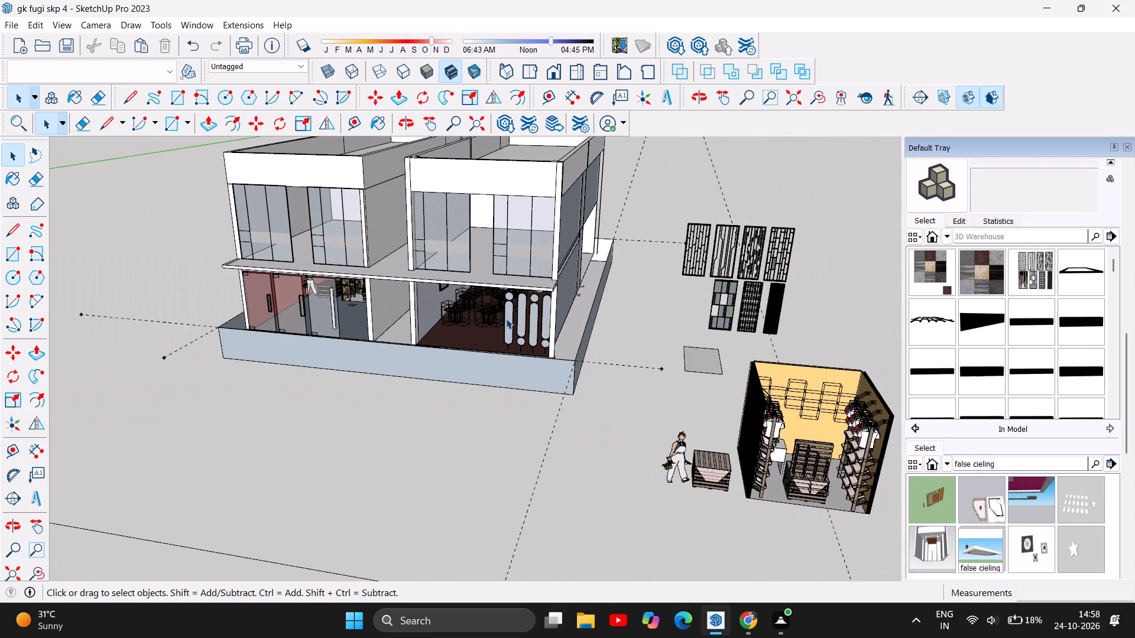
click(406, 130)
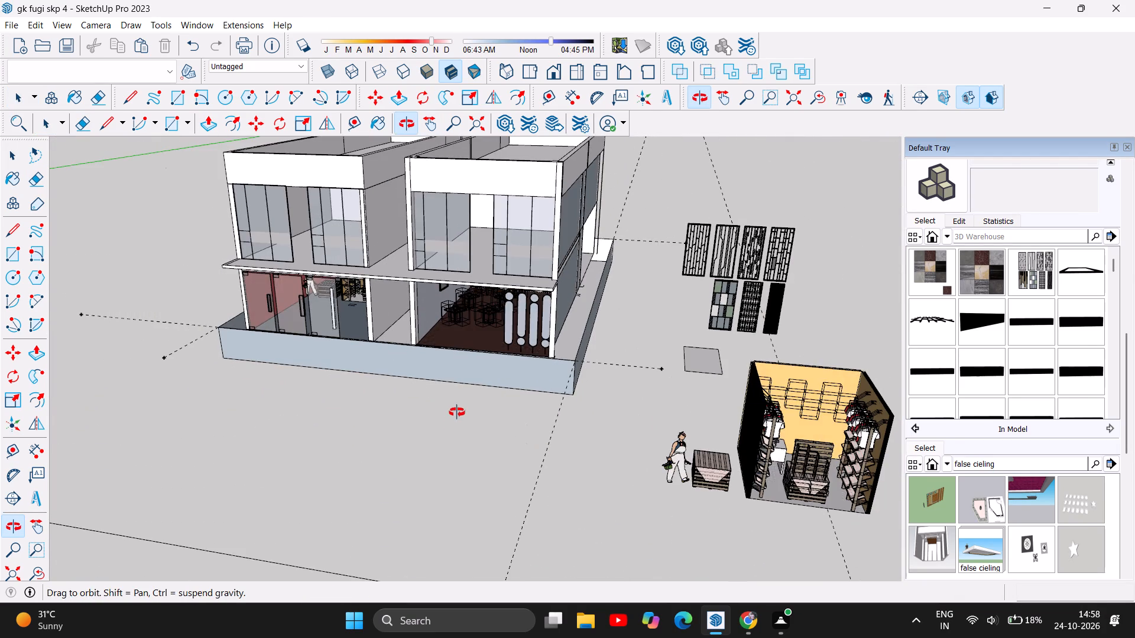
drag(457, 412, 502, 363)
scroll(501, 294, up, 5)
scroll(515, 346, up, 2)
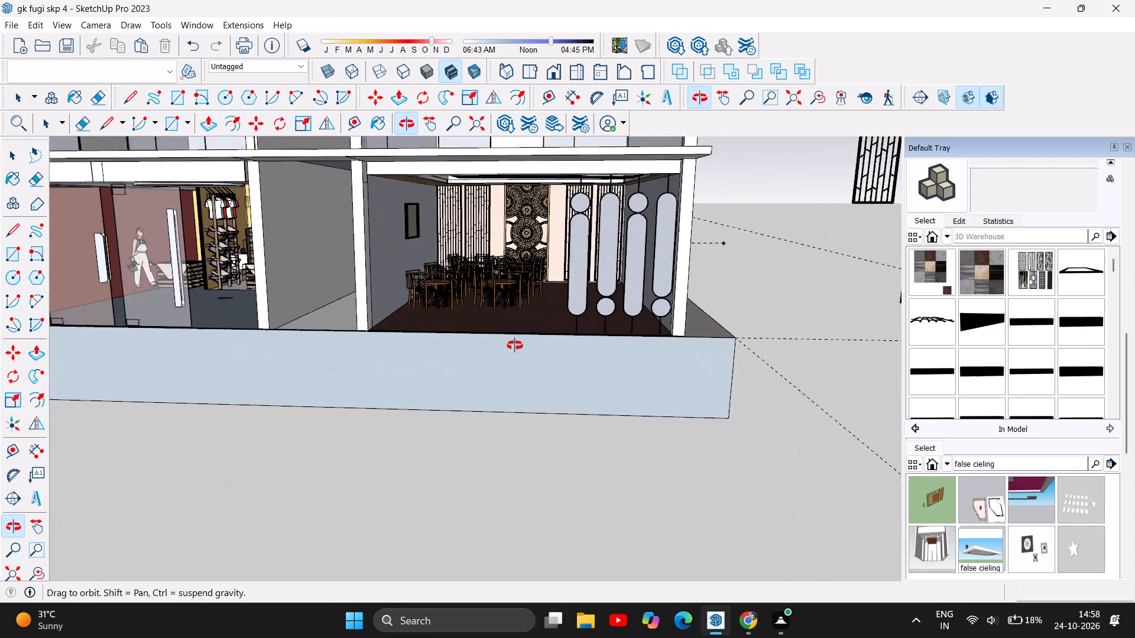
Examine both rows of dining sets from in front of the plinth, then close up towards the rear screens.
scroll(515, 346, up, 2)
drag(511, 383, 491, 331)
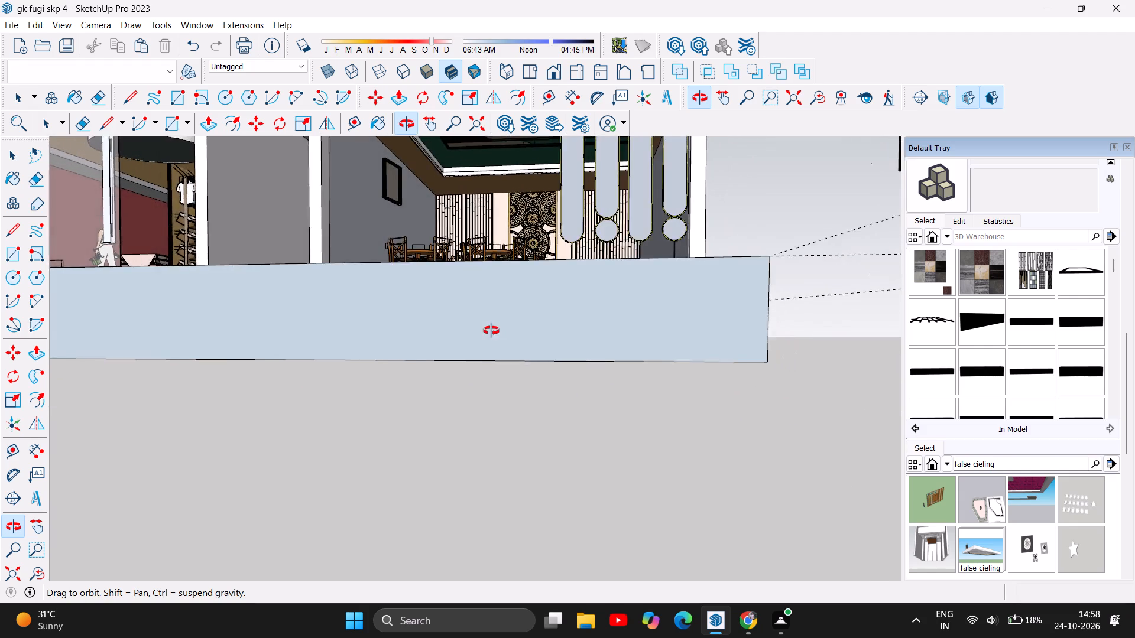
drag(491, 331, 494, 393)
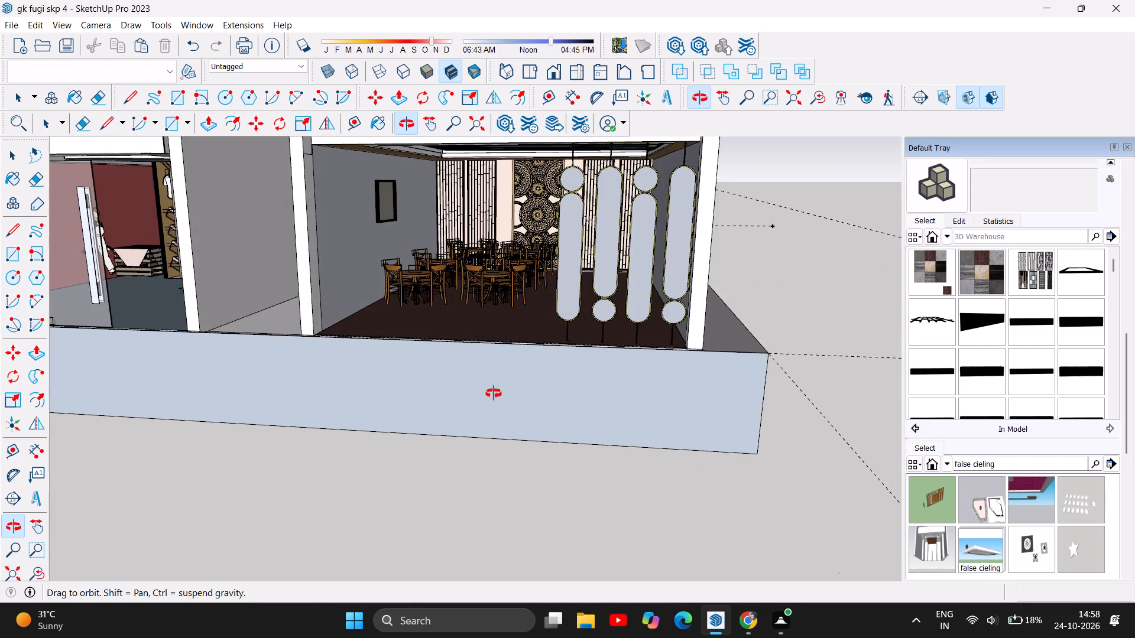
drag(494, 393, 565, 431)
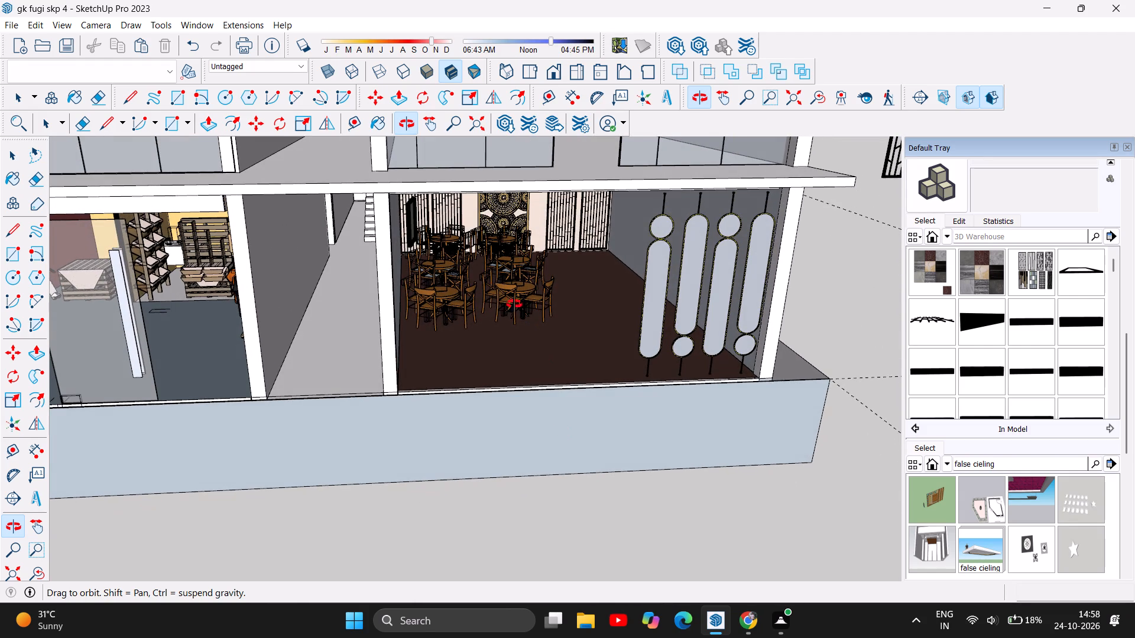
scroll(496, 287, up, 1)
scroll(479, 242, up, 5)
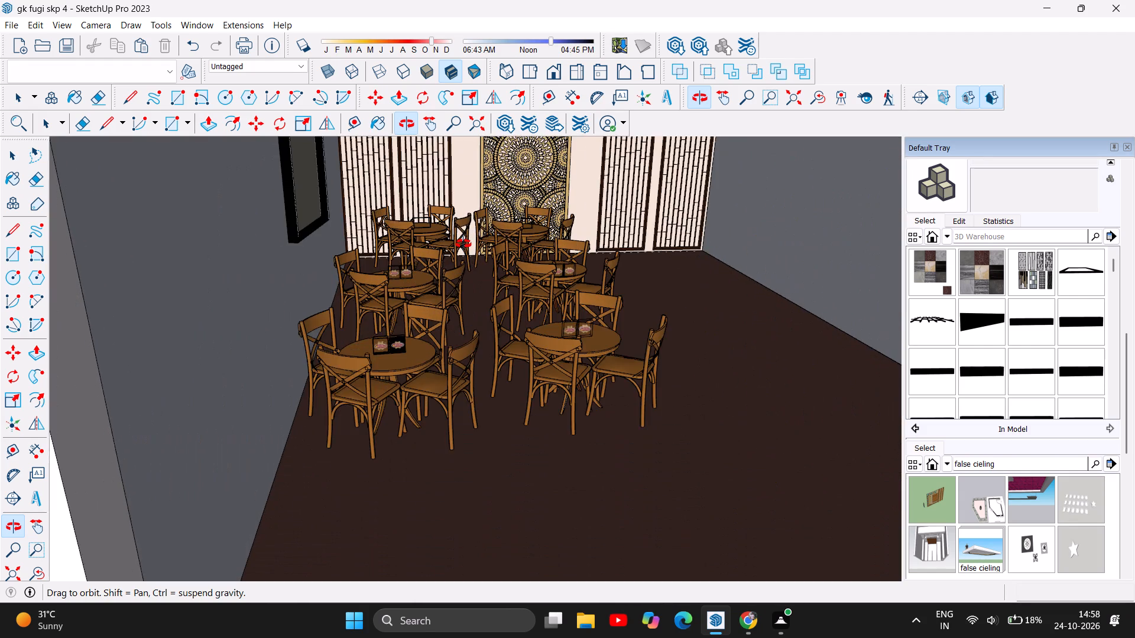
scroll(463, 244, up, 5)
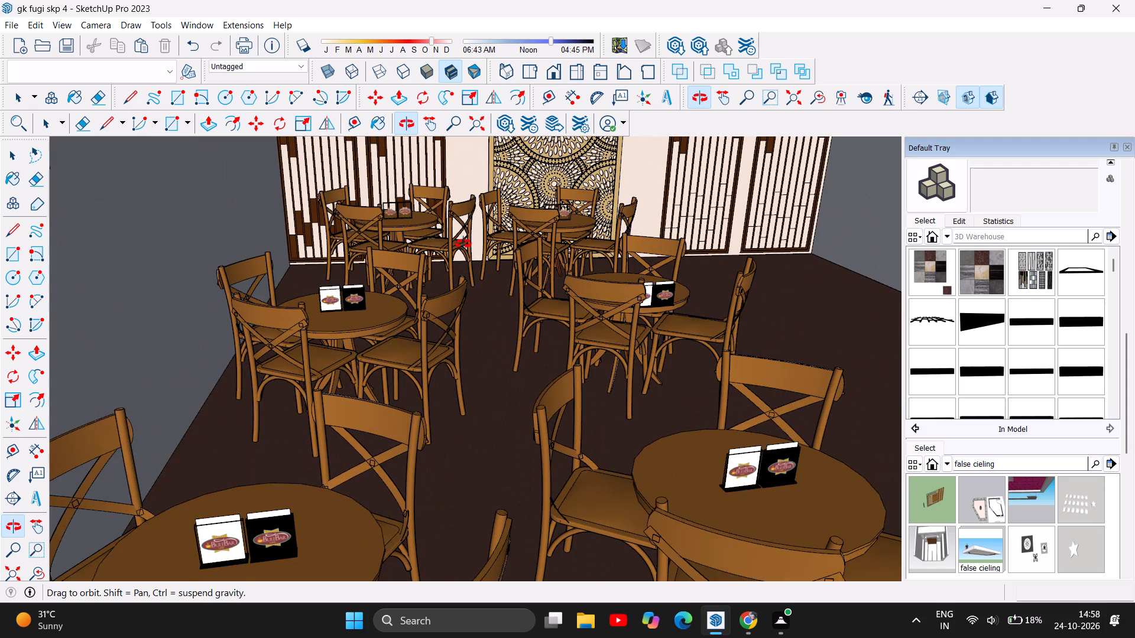
scroll(463, 244, down, 4)
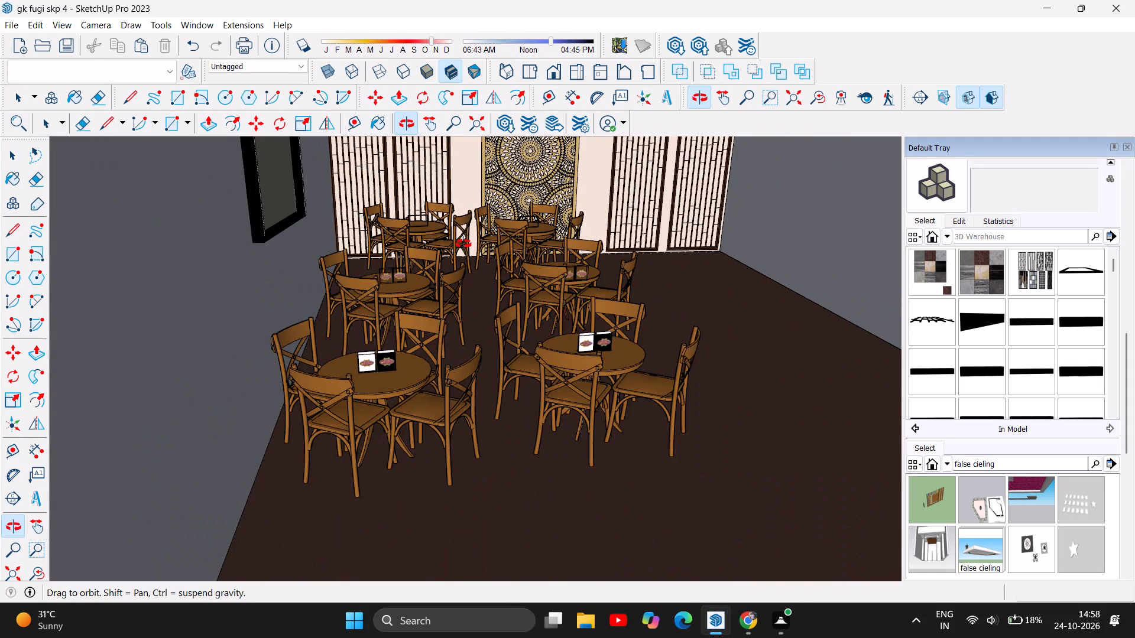
scroll(463, 244, down, 1)
drag(516, 439, 509, 423)
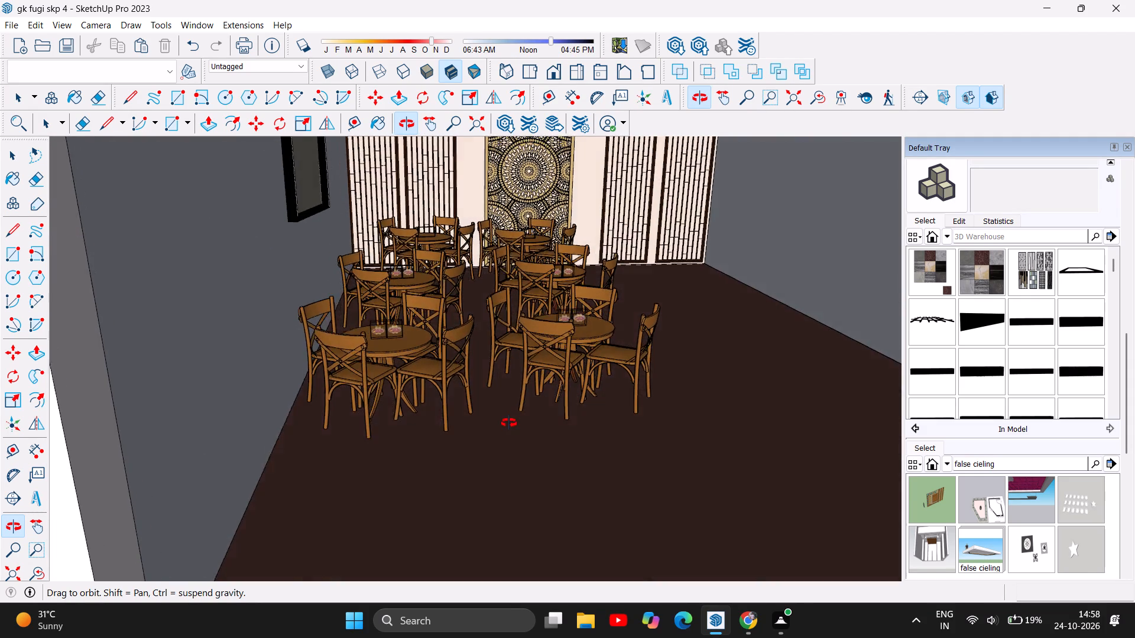
drag(509, 423, 496, 432)
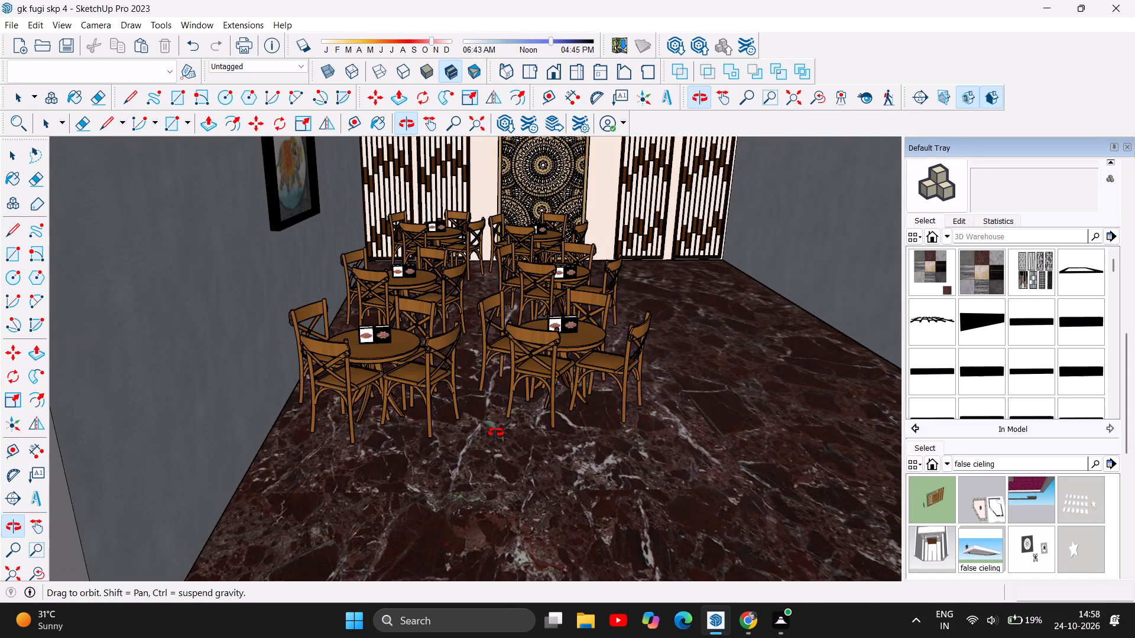
drag(467, 434, 450, 424)
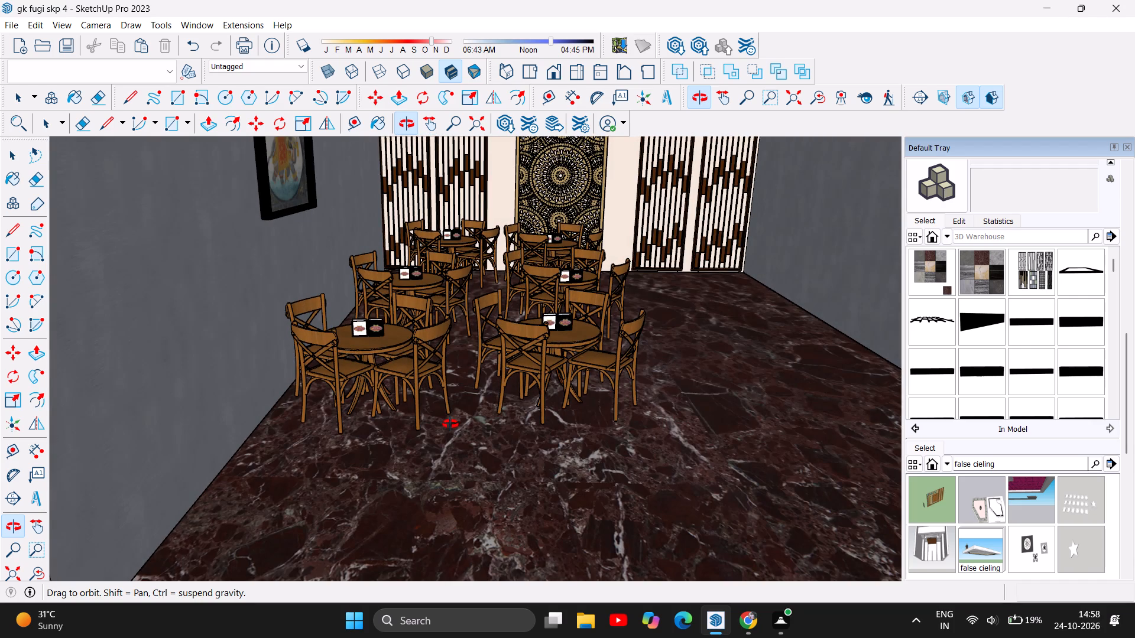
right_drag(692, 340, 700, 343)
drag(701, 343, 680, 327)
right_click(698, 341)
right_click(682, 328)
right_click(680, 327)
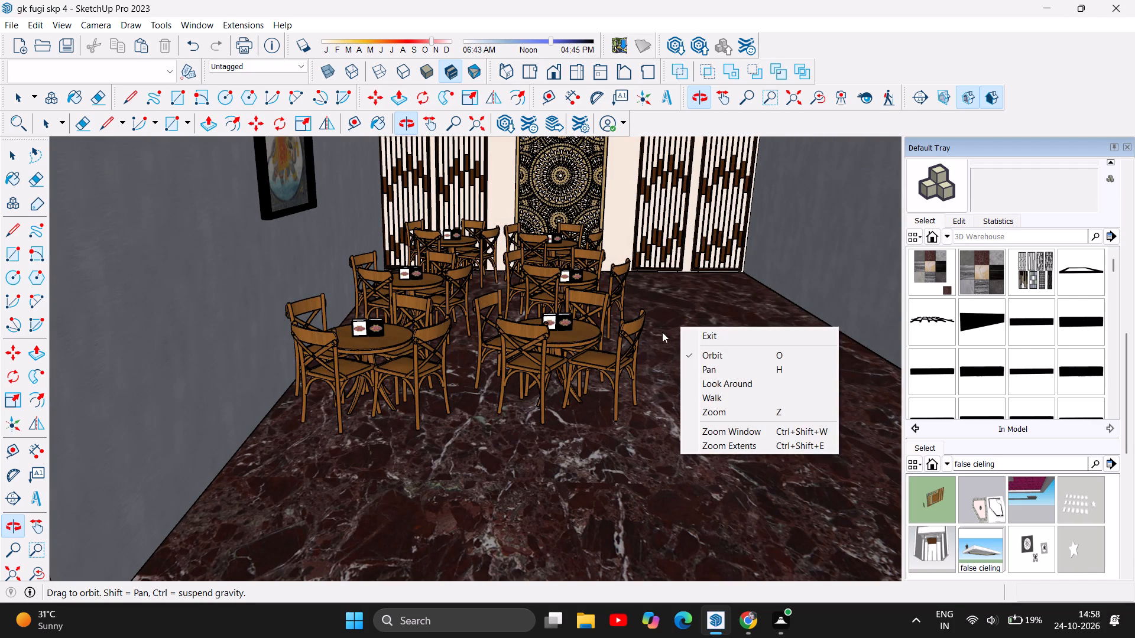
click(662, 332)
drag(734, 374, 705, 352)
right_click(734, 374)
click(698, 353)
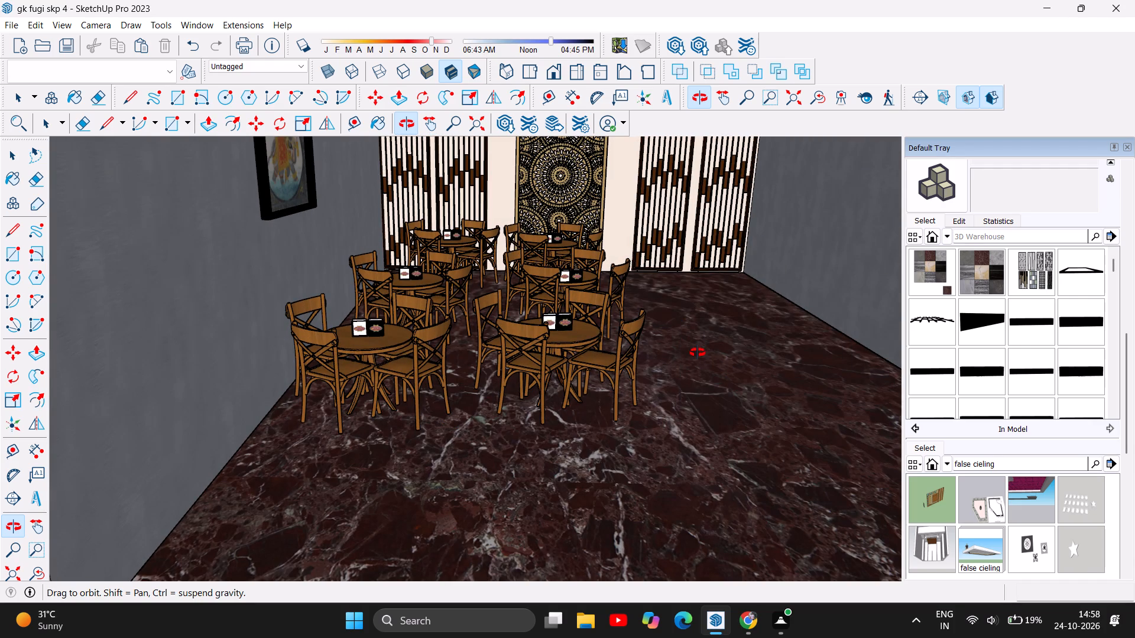
Examine the spacing between the two rows of dining sets close up, looking towards the patterned rear panel.
drag(698, 353, 682, 358)
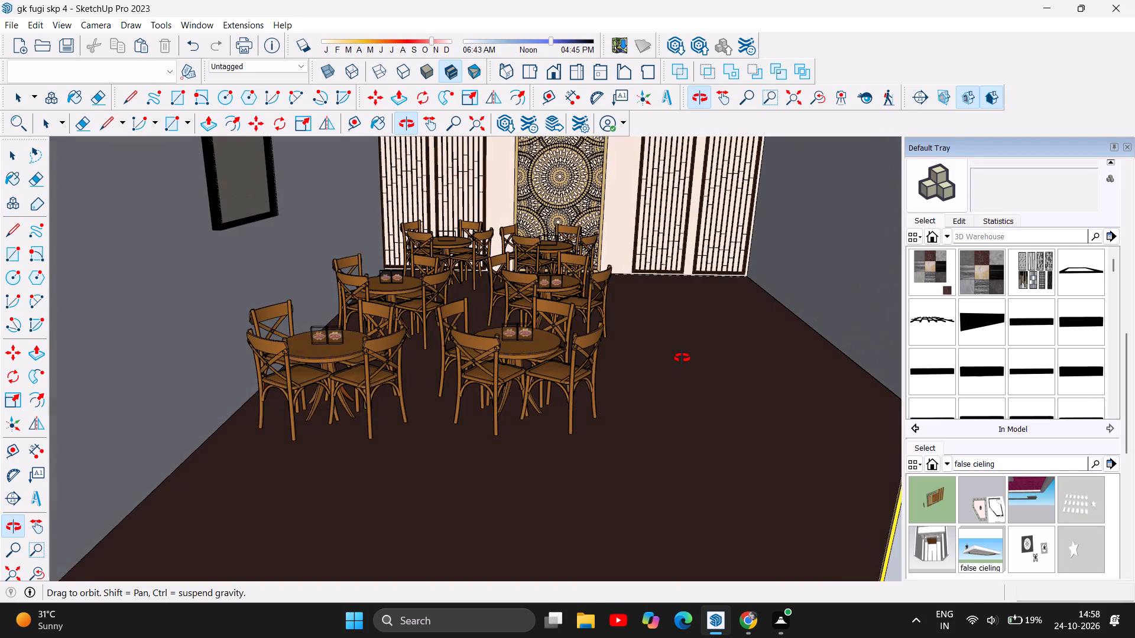
drag(682, 358, 682, 359)
scroll(612, 305, down, 1)
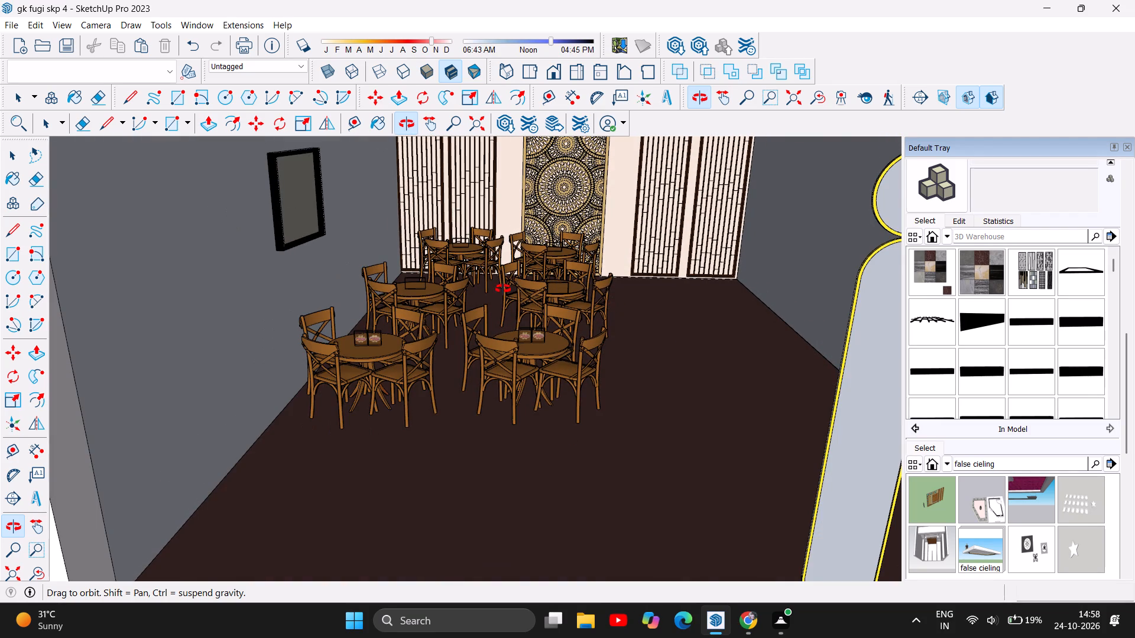
drag(503, 289, 507, 283)
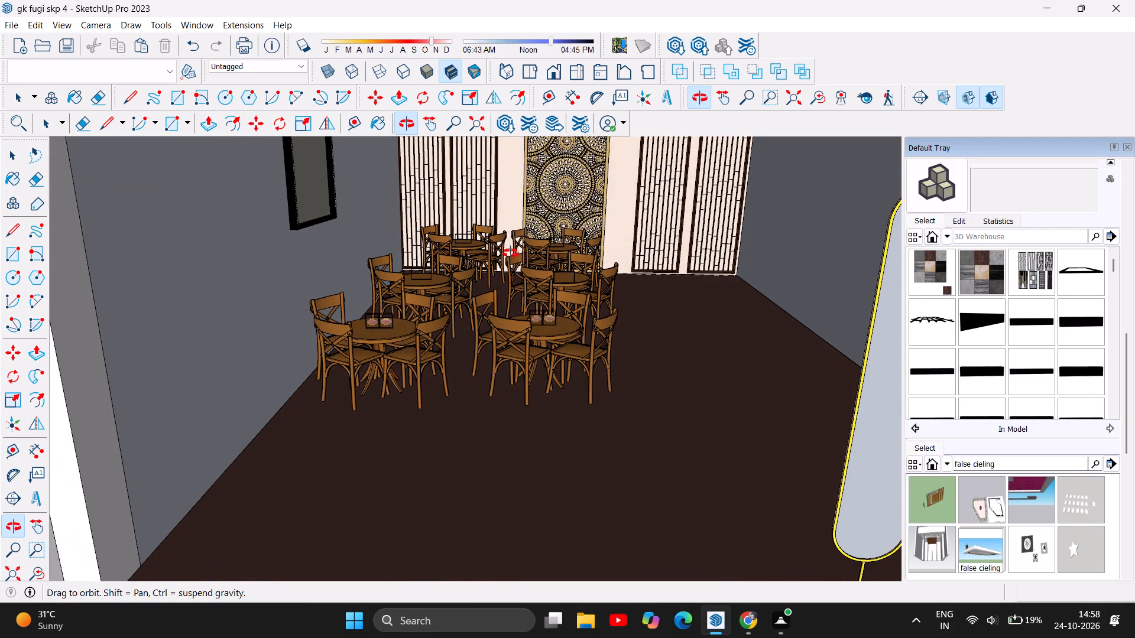
scroll(507, 245, up, 6)
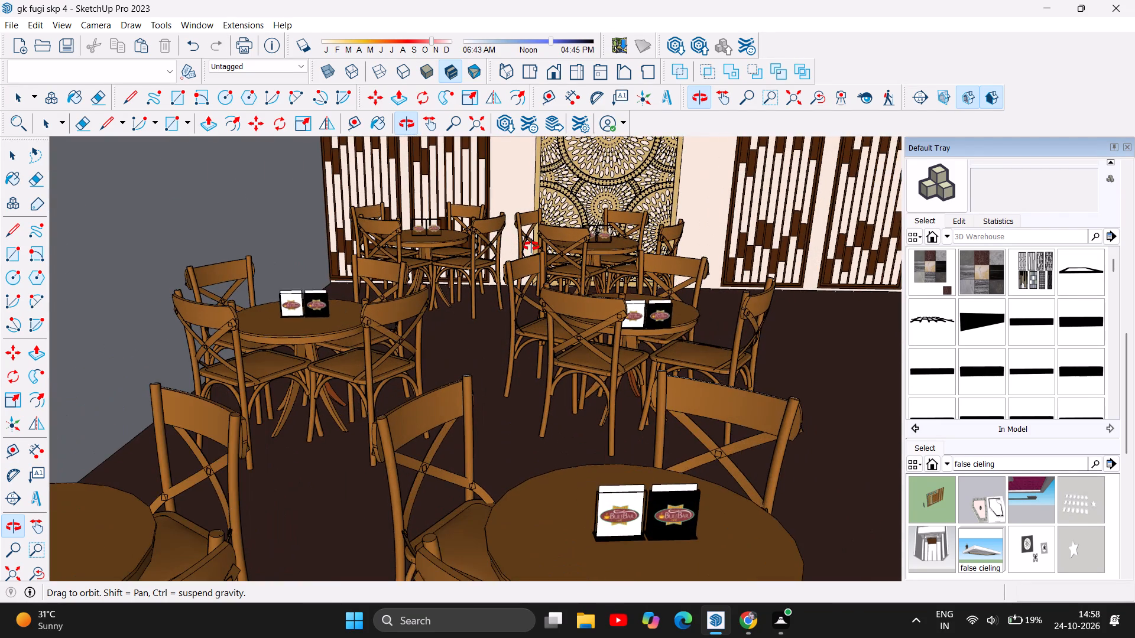
scroll(543, 230, up, 2)
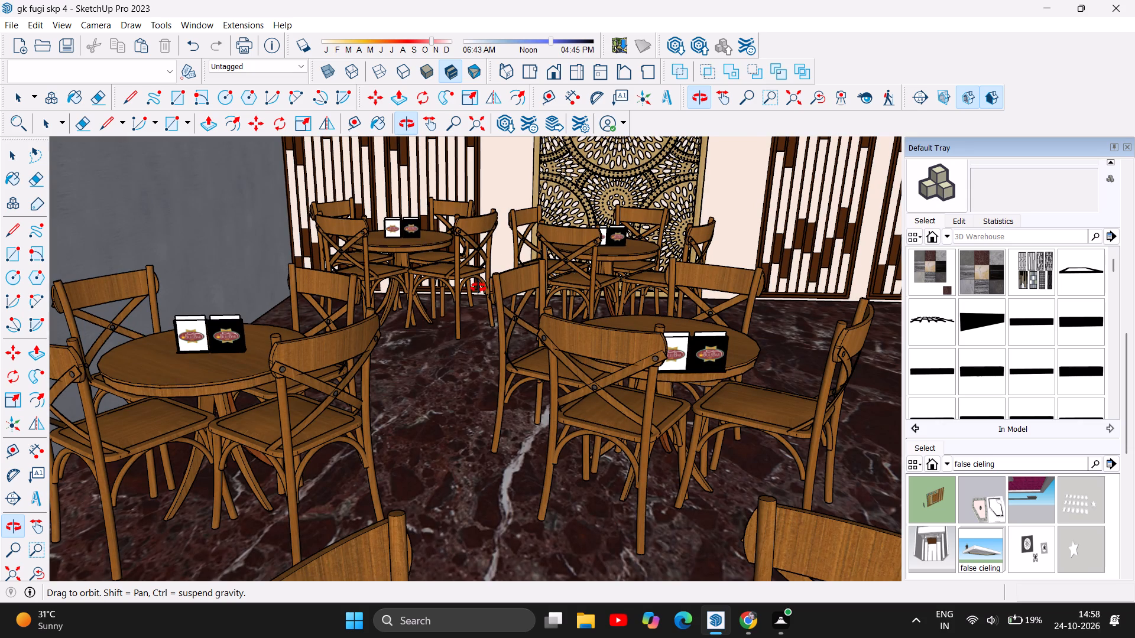
scroll(478, 288, down, 3)
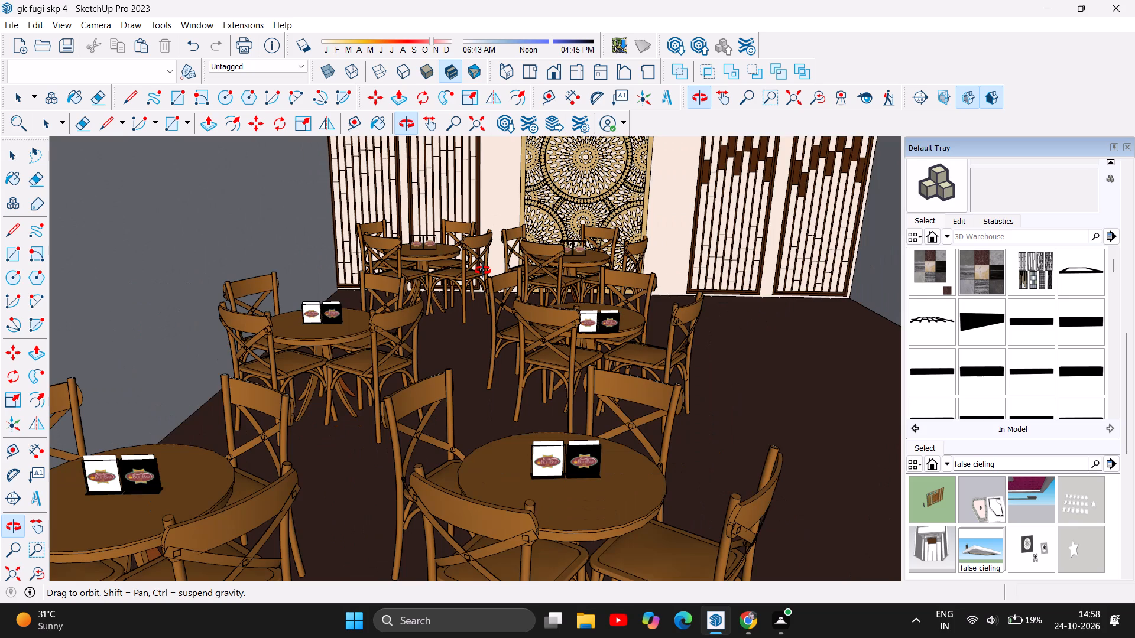
scroll(483, 269, down, 2)
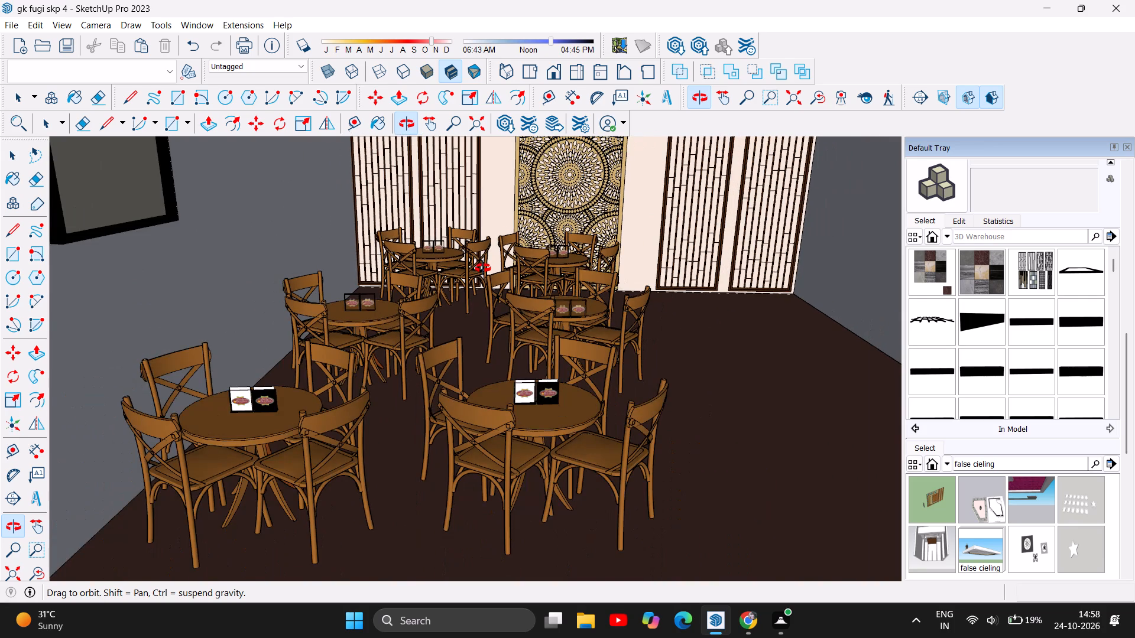
Examine the free floor area between the dining sets, the open front and the hanging decorative panels.
scroll(483, 268, down, 4)
scroll(533, 248, down, 1)
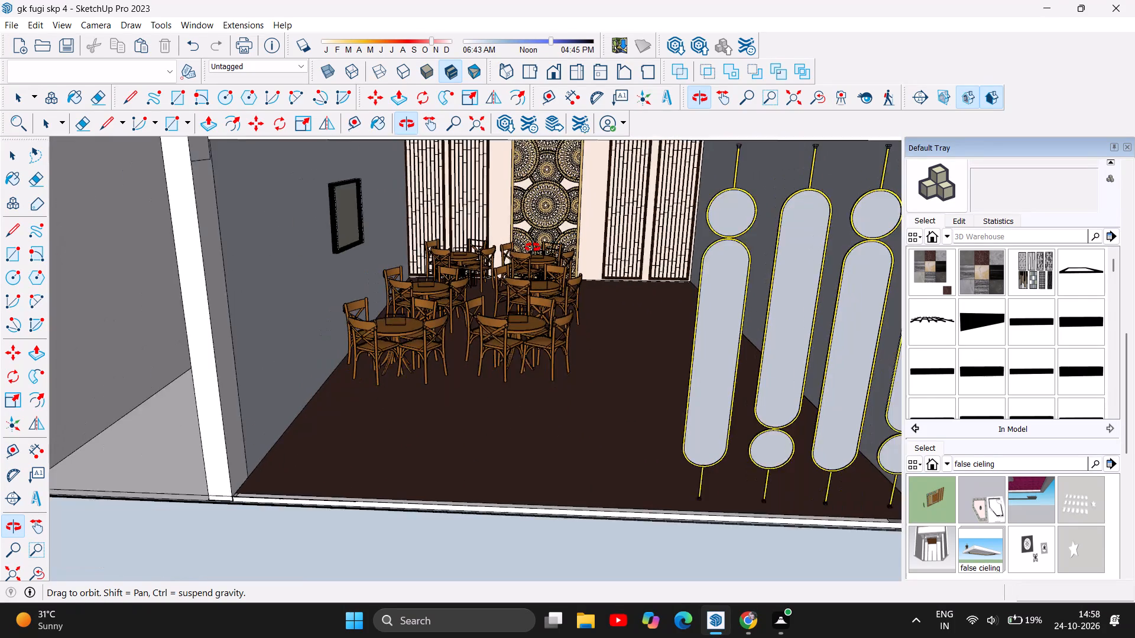
scroll(533, 248, down, 1)
scroll(533, 248, up, 2)
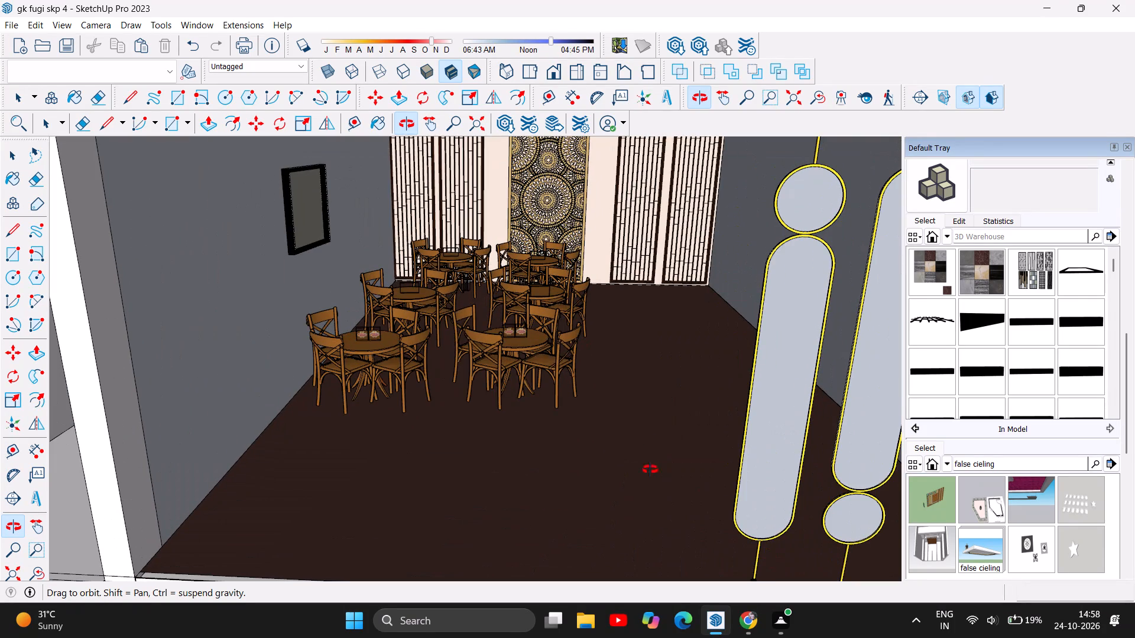
scroll(459, 315, up, 1)
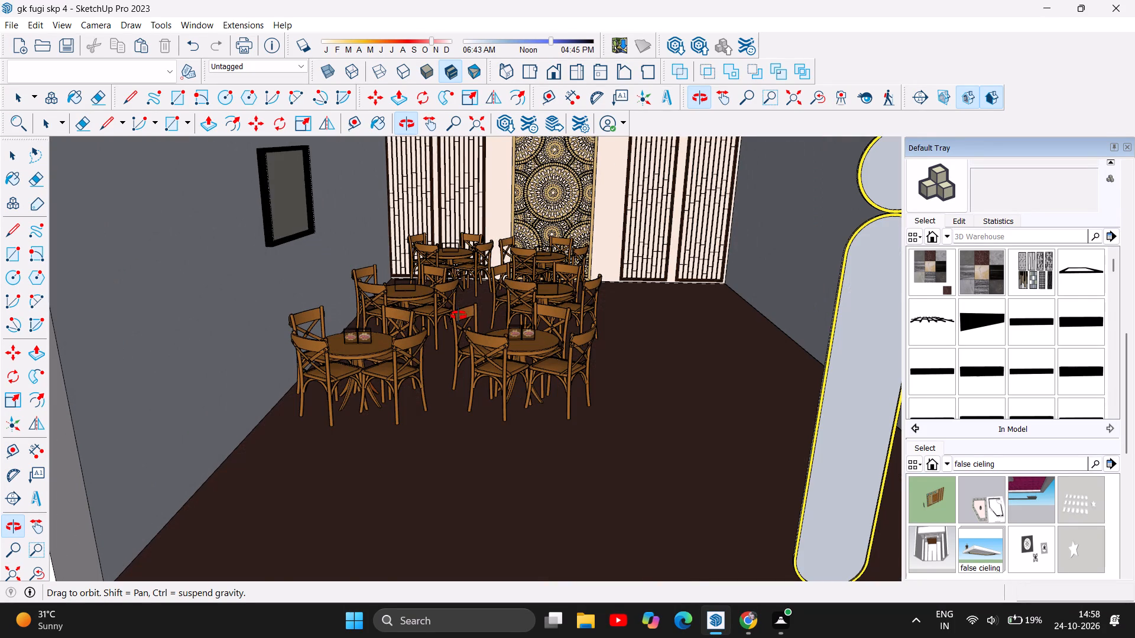
scroll(521, 327, down, 2)
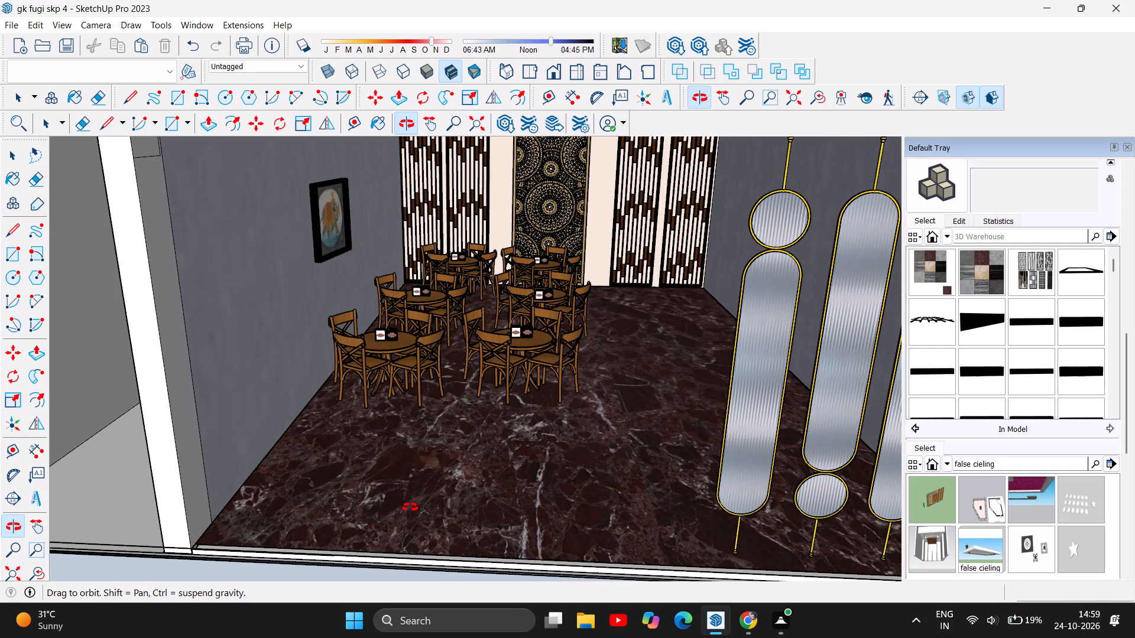
scroll(447, 415, up, 4)
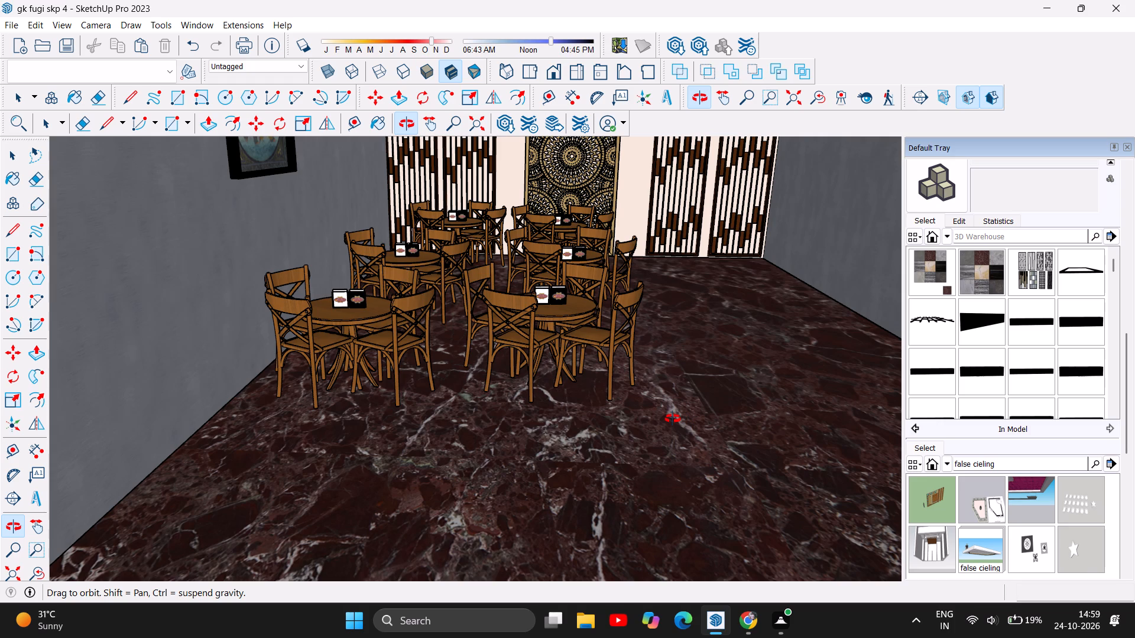
scroll(567, 392, down, 5)
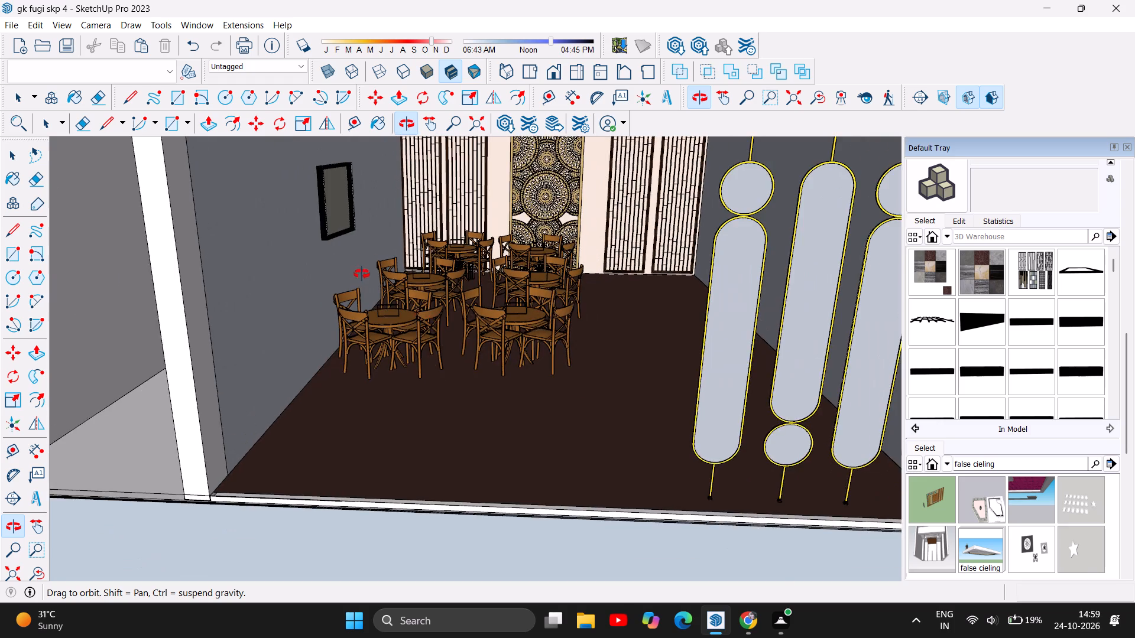
Find the separate single-storey café building beyond the two-storey building and look in through its entrance opening.
scroll(361, 274, down, 19)
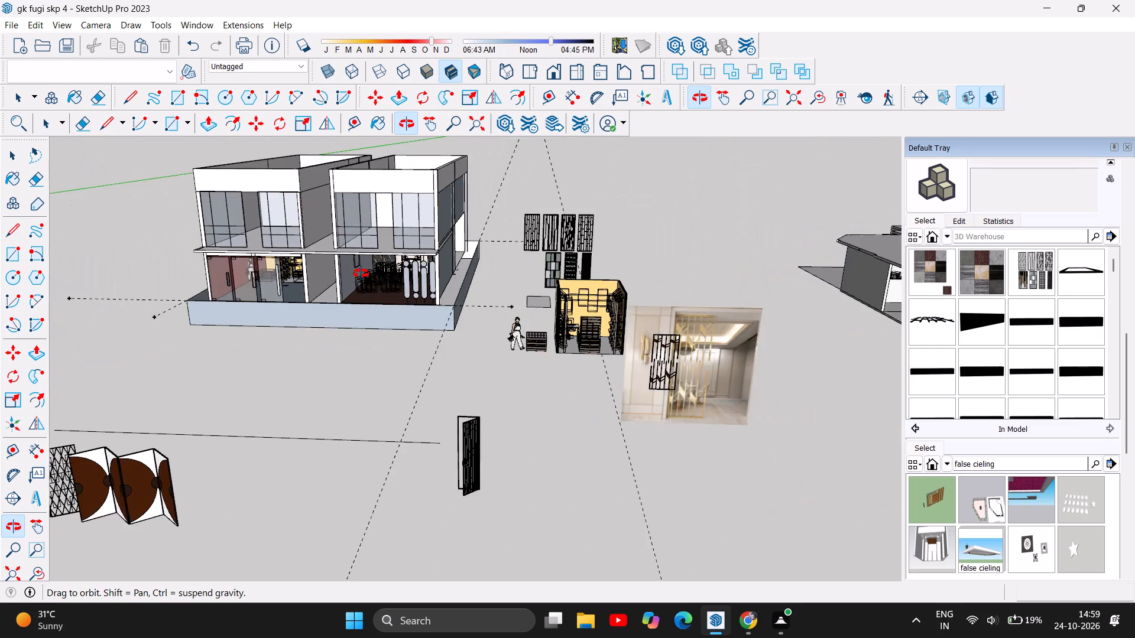
scroll(361, 274, down, 6)
scroll(793, 287, up, 7)
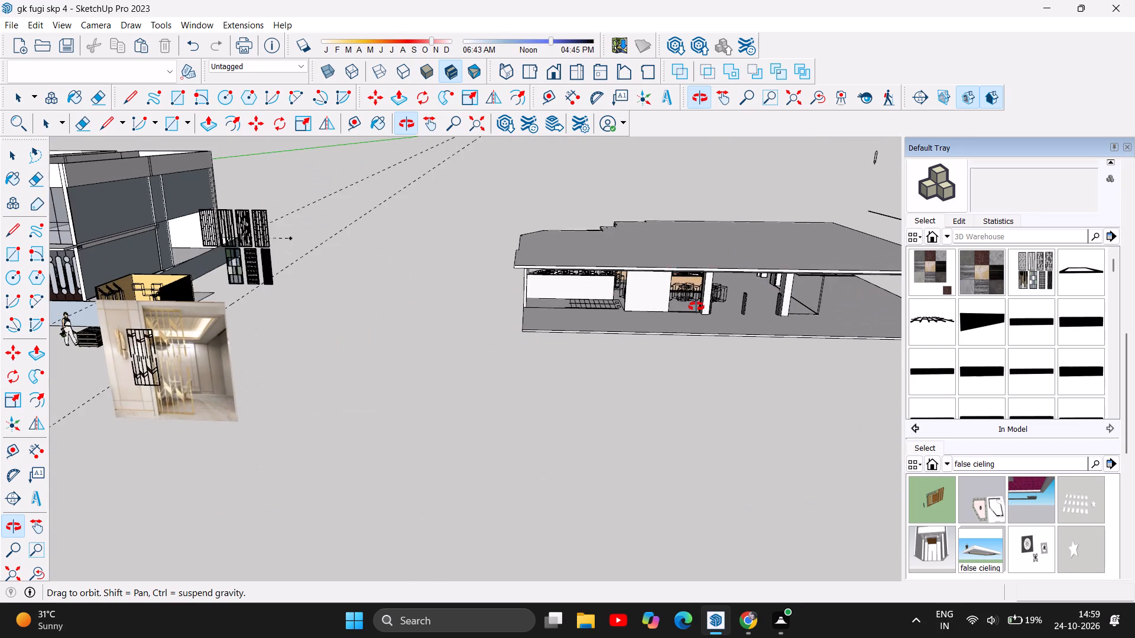
scroll(696, 307, up, 15)
scroll(679, 222, up, 7)
scroll(727, 224, up, 8)
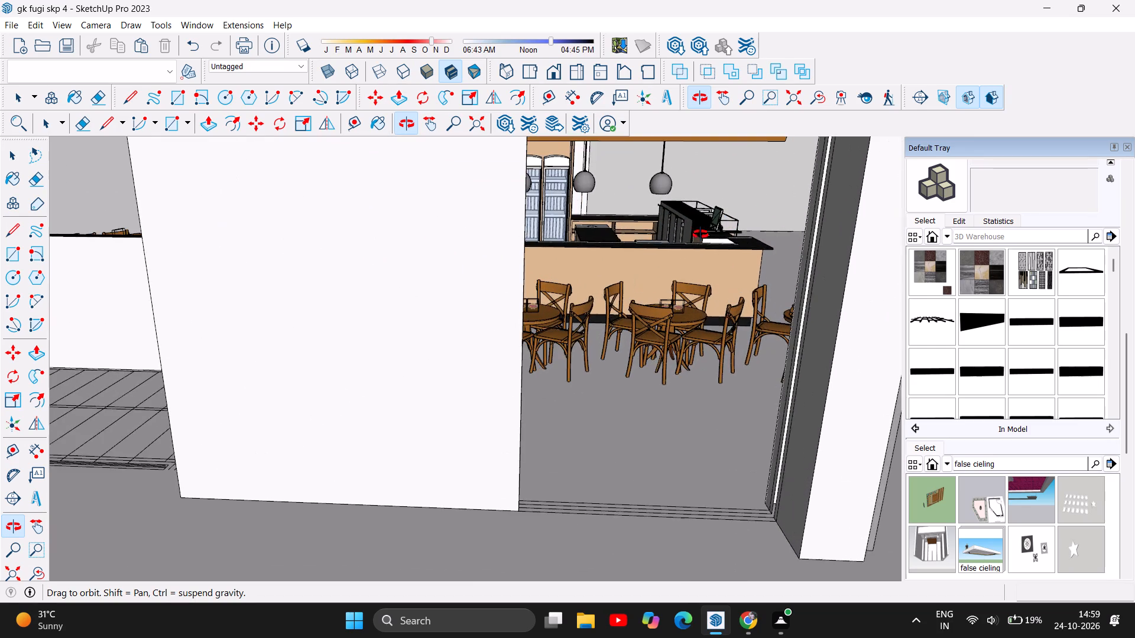
scroll(656, 249, up, 8)
Examine the café's round table-and-chair sets beside the service counter and the low partition wall.
drag(736, 276, 637, 289)
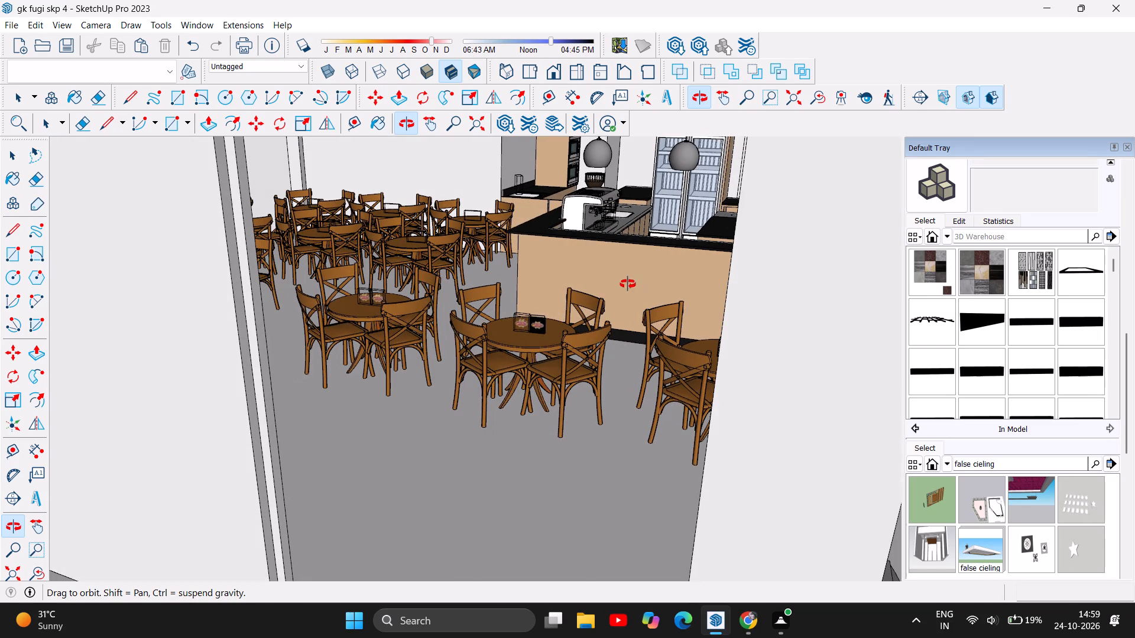
scroll(635, 173, up, 7)
scroll(644, 247, up, 8)
drag(746, 312, 613, 350)
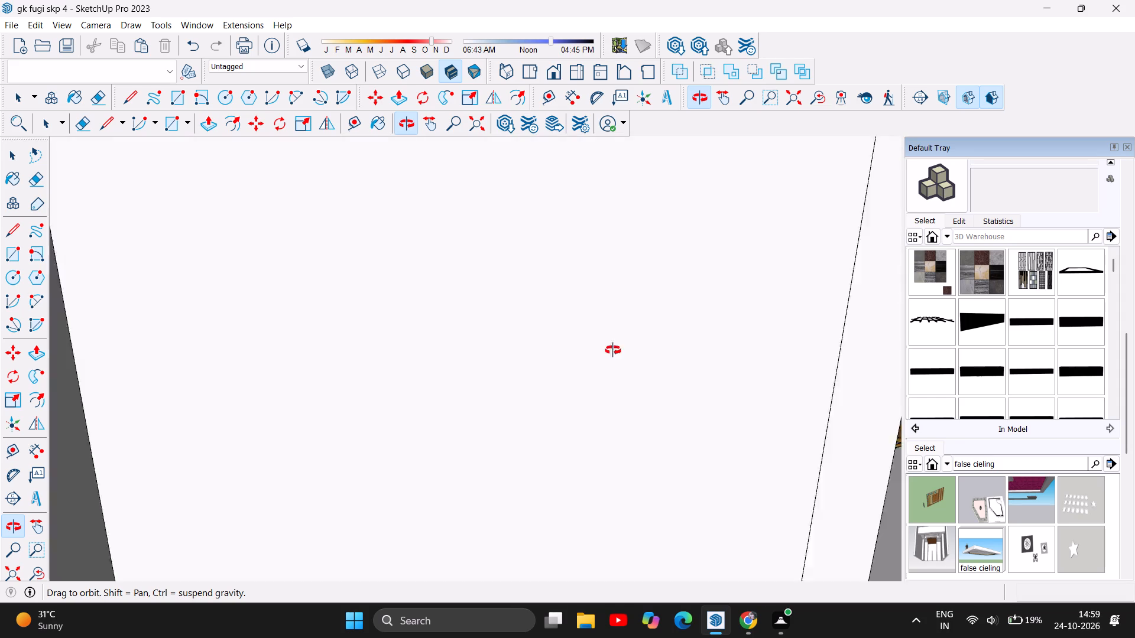
drag(613, 350, 715, 338)
scroll(669, 321, up, 3)
scroll(720, 161, up, 5)
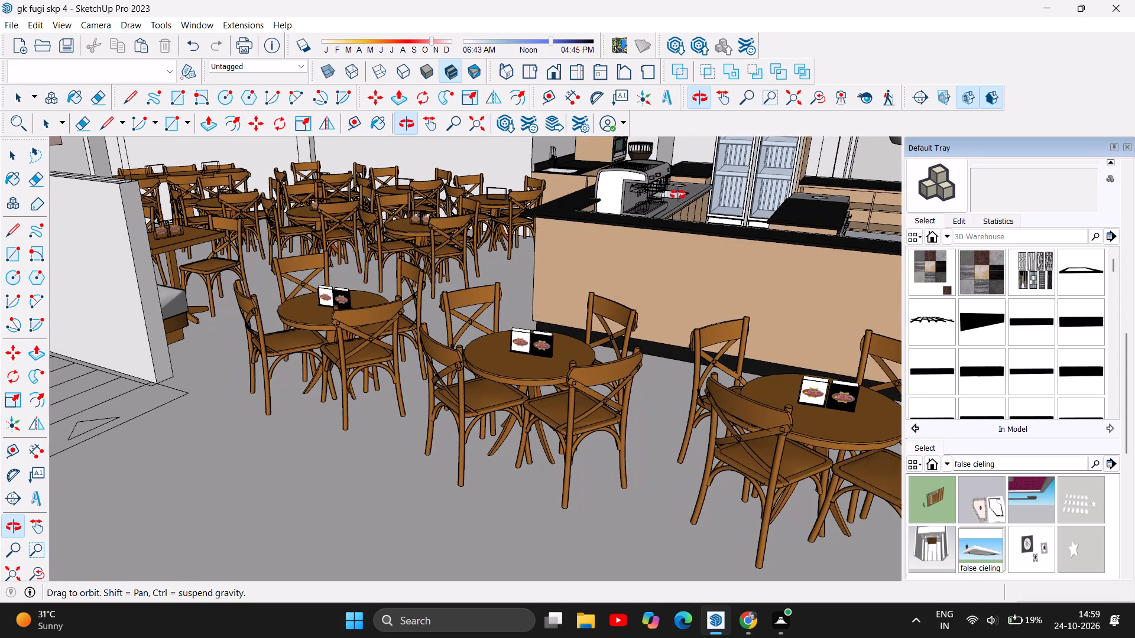
scroll(648, 197, up, 7)
scroll(501, 234, up, 8)
drag(755, 386, 649, 354)
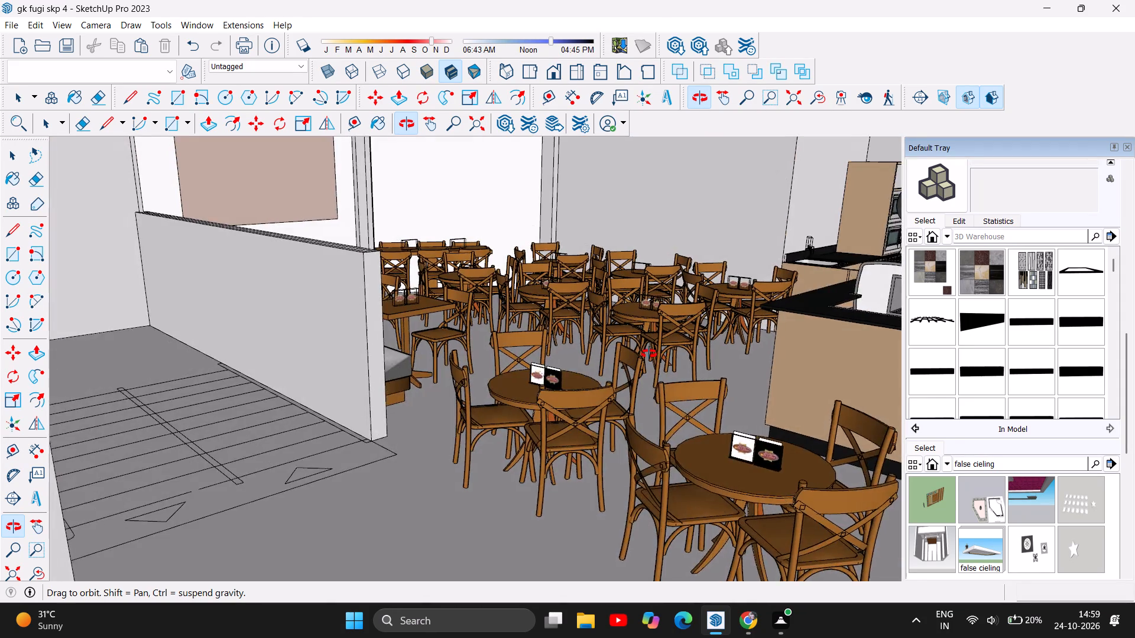
Examine the café's service counter with its pendant lamps, fridges and equipment, from the front and around its end.
drag(649, 354, 832, 343)
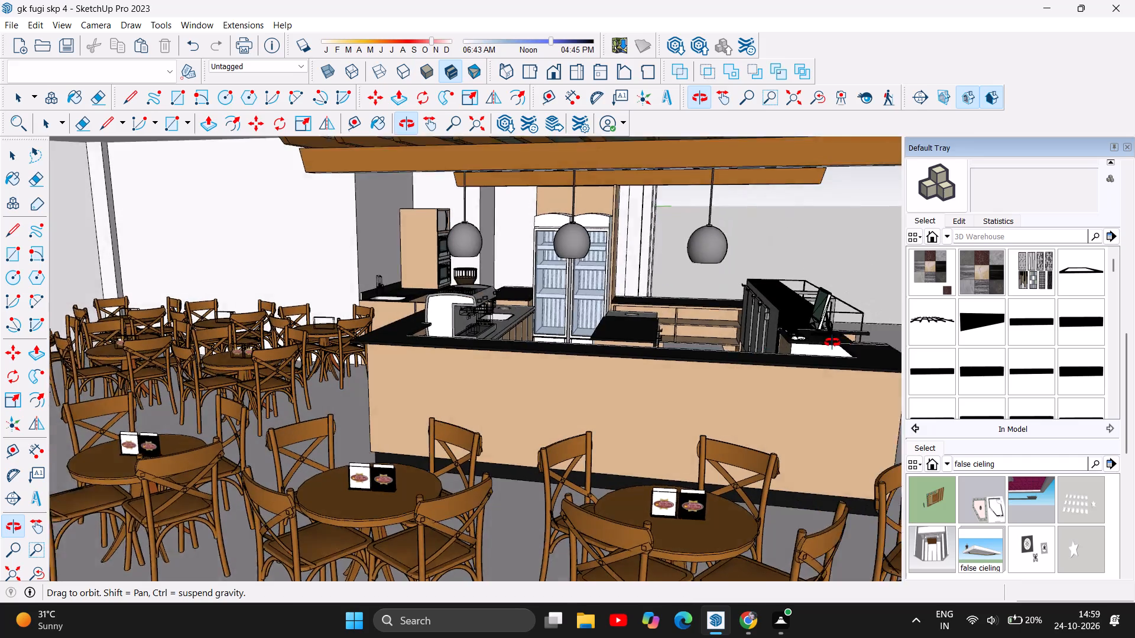
drag(832, 343, 878, 344)
scroll(778, 356, up, 8)
scroll(651, 234, up, 3)
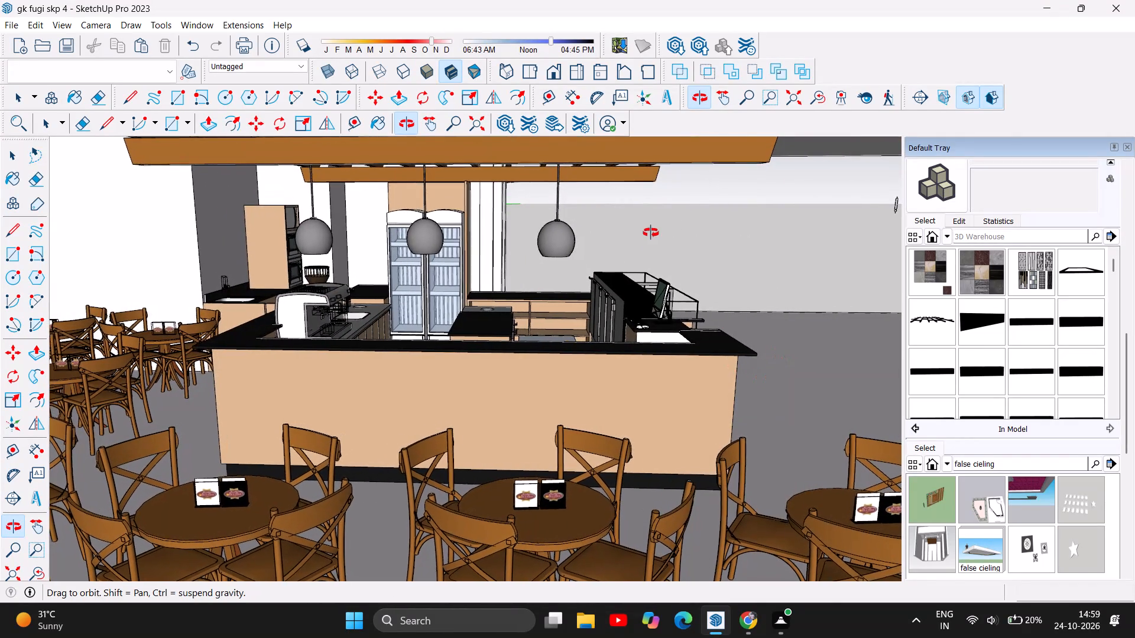
scroll(651, 233, up, 4)
scroll(651, 233, down, 1)
scroll(751, 351, up, 8)
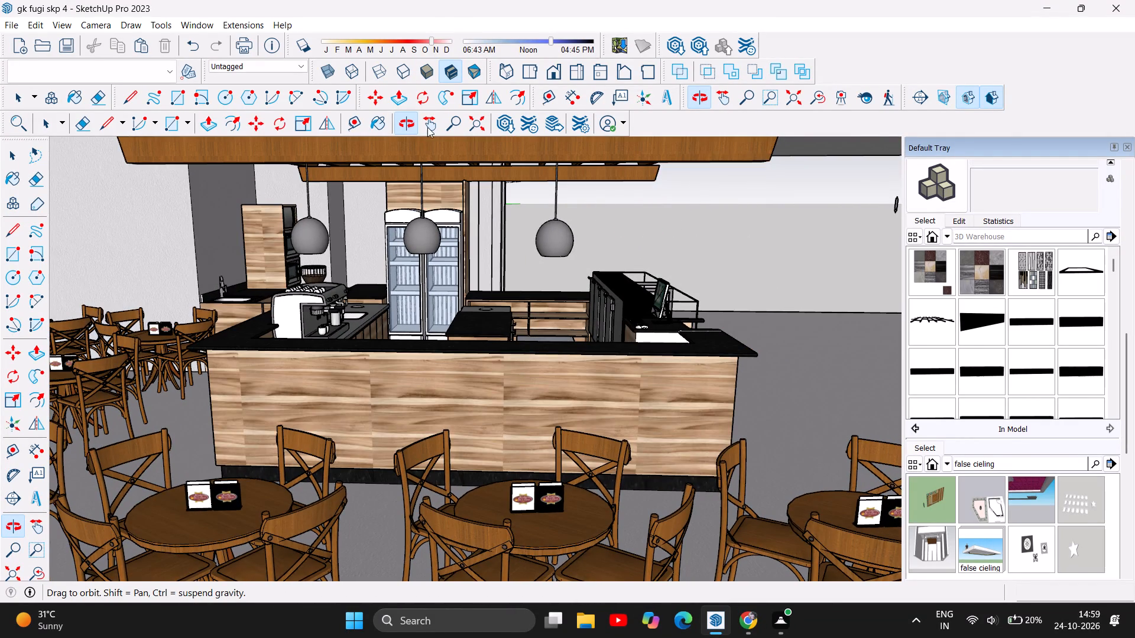
drag(749, 328, 836, 346)
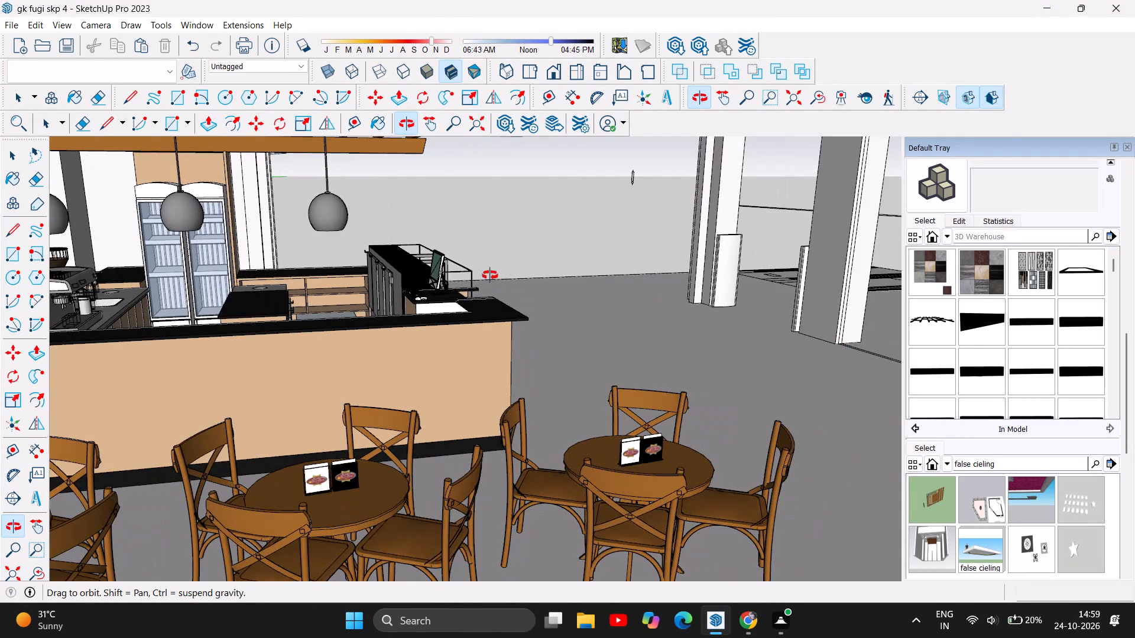
Examine the café's glazed cake and pastry display counter and the floor area around its end.
scroll(513, 268, up, 6)
drag(533, 333, 286, 358)
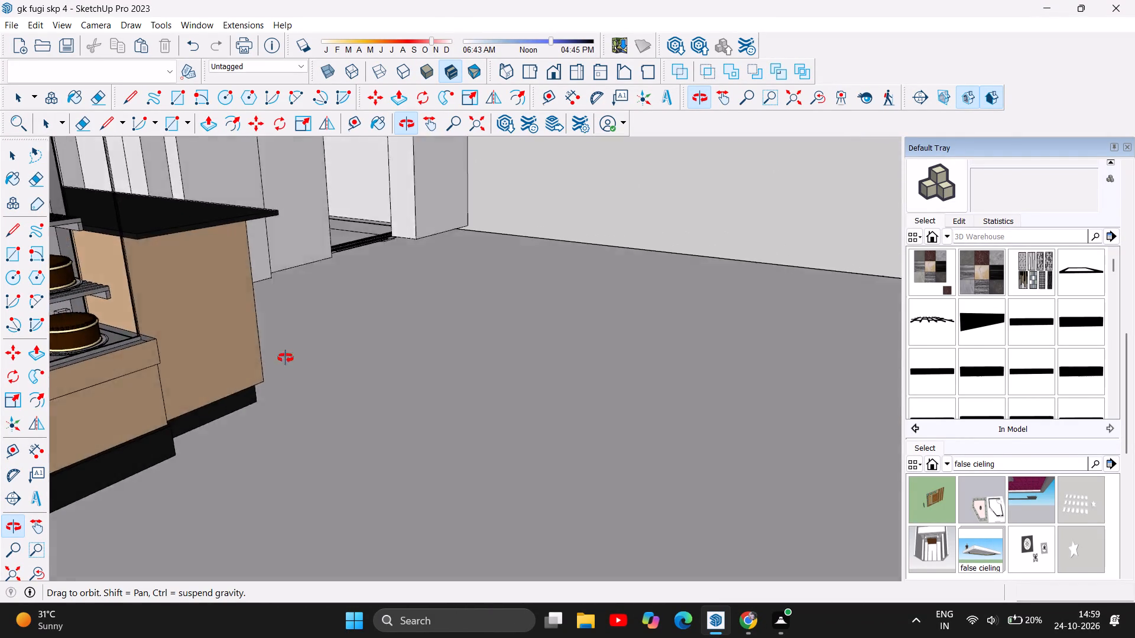
drag(286, 358, 121, 336)
scroll(397, 343, down, 4)
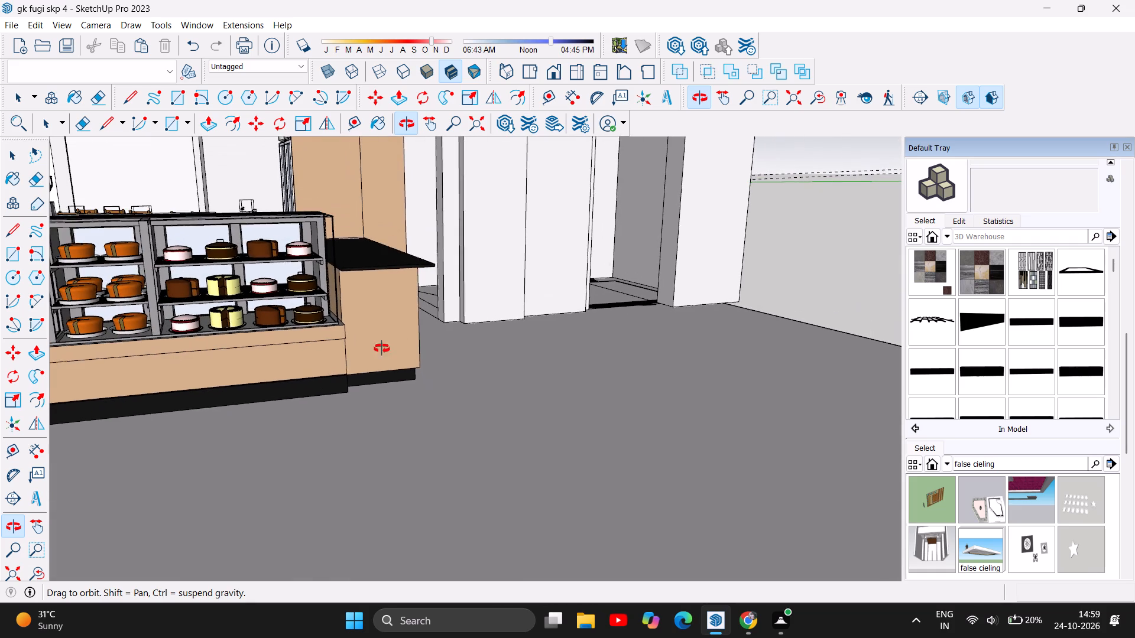
scroll(351, 366, down, 6)
drag(390, 362, 340, 364)
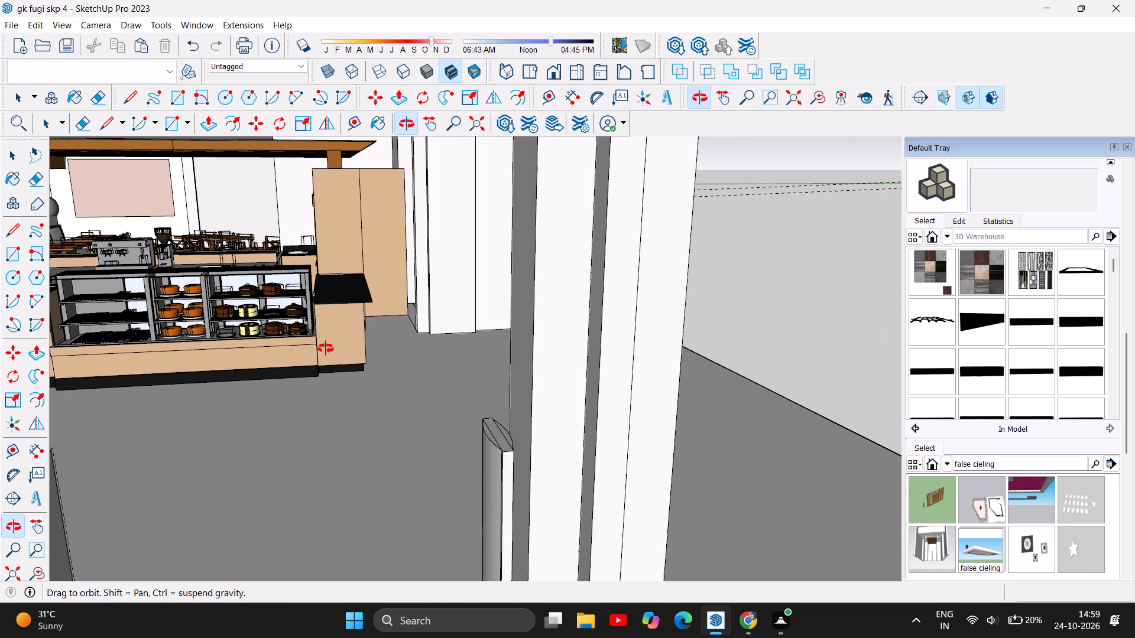
scroll(170, 321, up, 6)
drag(200, 318, 334, 316)
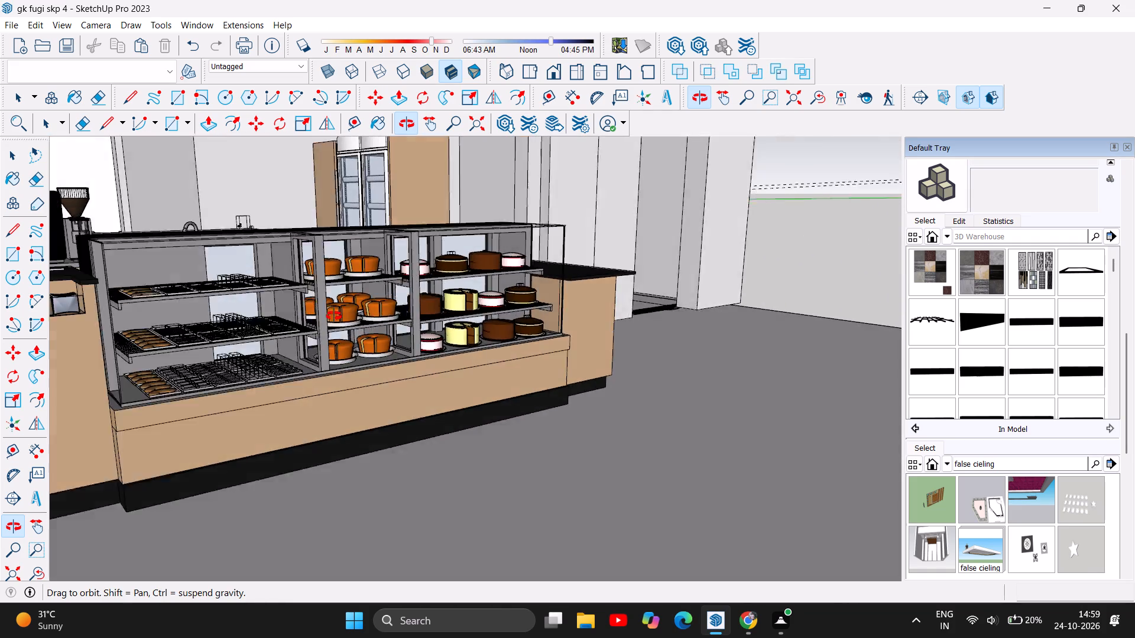
drag(334, 316, 345, 312)
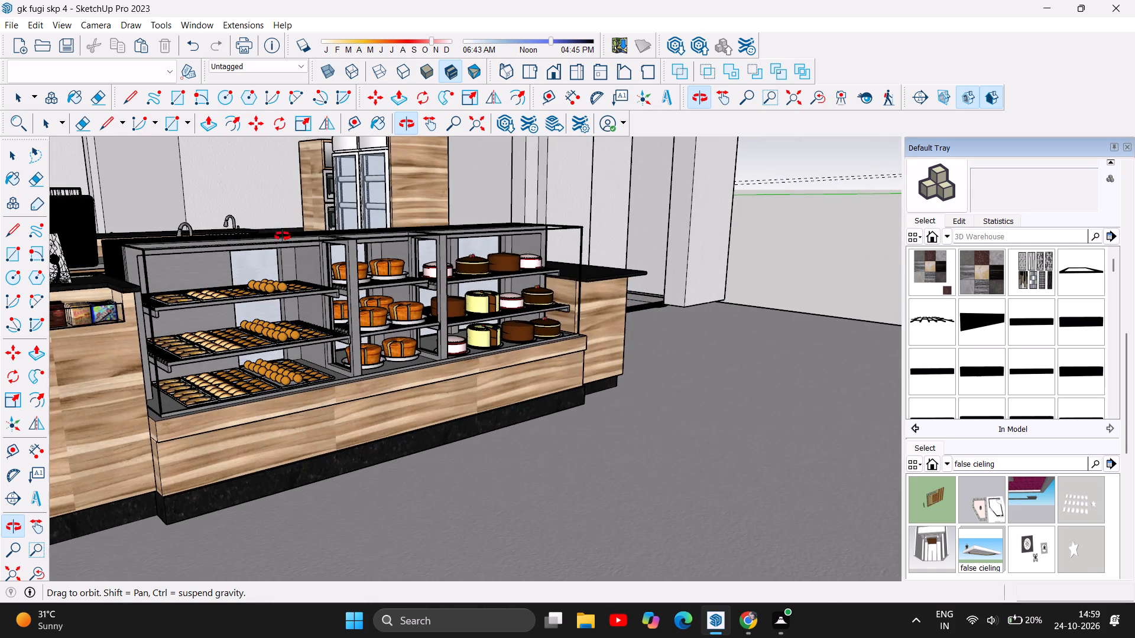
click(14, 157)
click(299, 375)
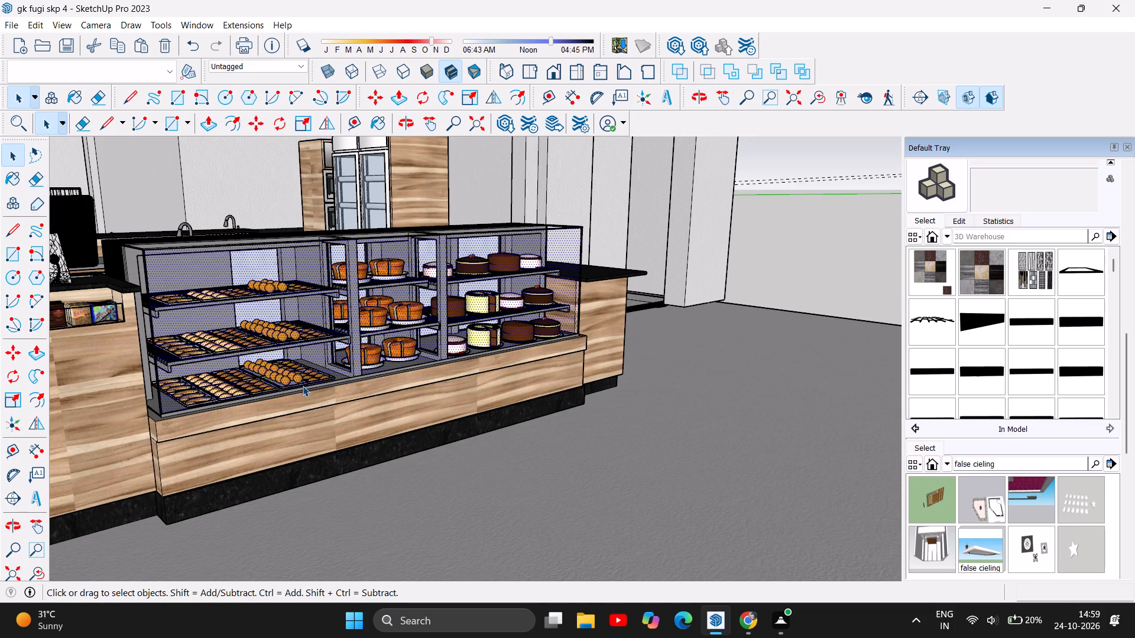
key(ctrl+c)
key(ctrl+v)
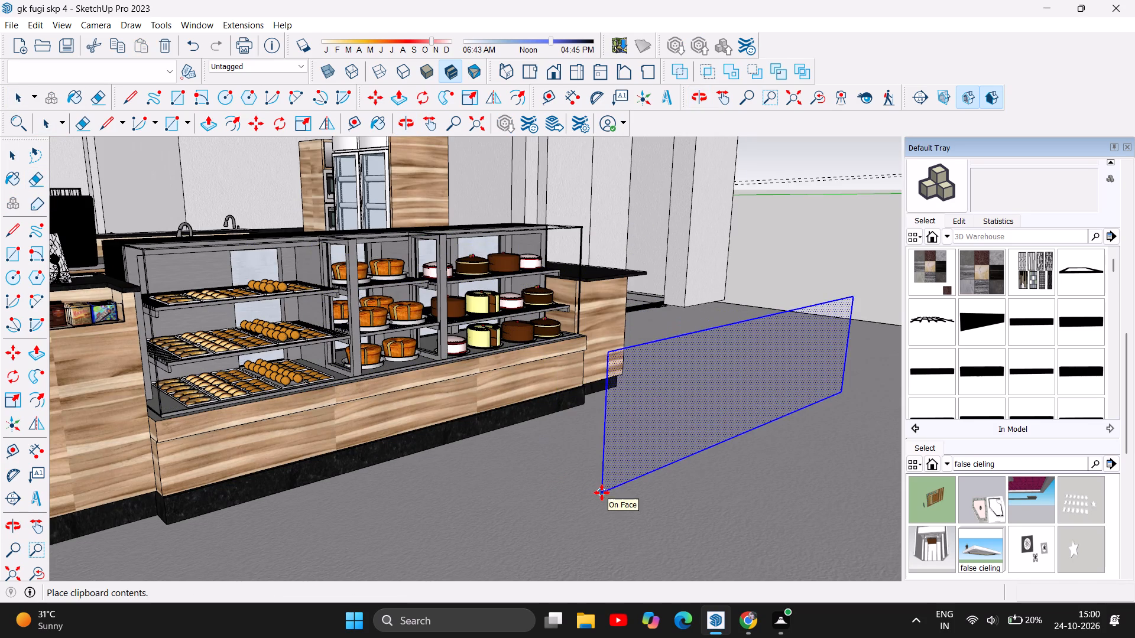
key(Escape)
Copy the café's complete pastry display counter and paste it onto the two-storey building's dining-room floor, just inside the open front.
click(458, 403)
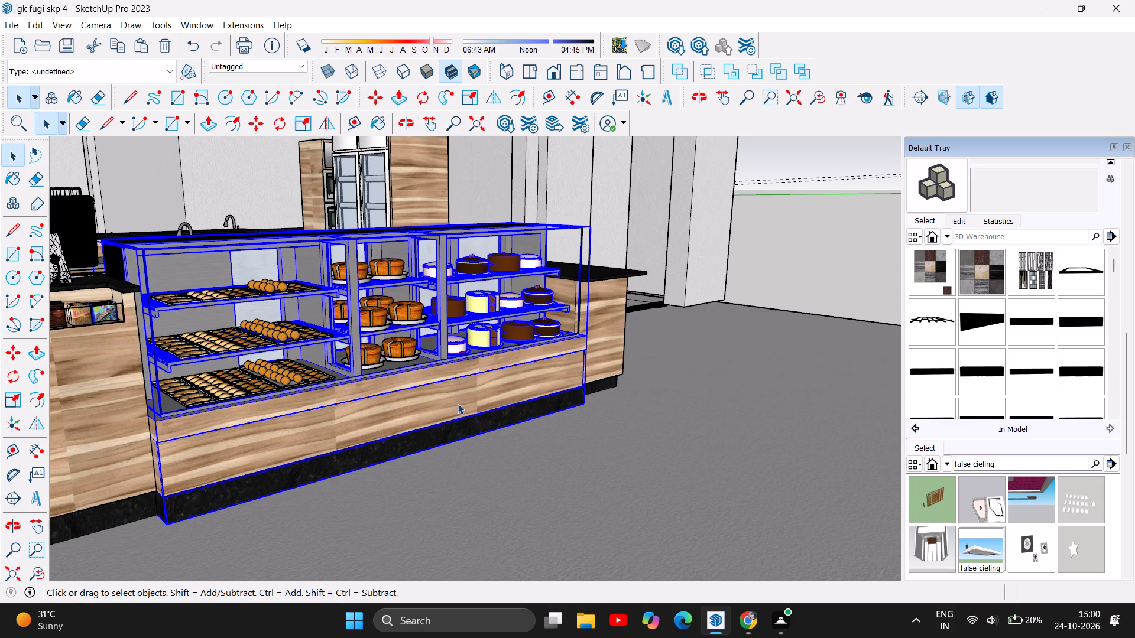
key(ctrl+c)
key(ctrl+v)
scroll(573, 438, down, 1)
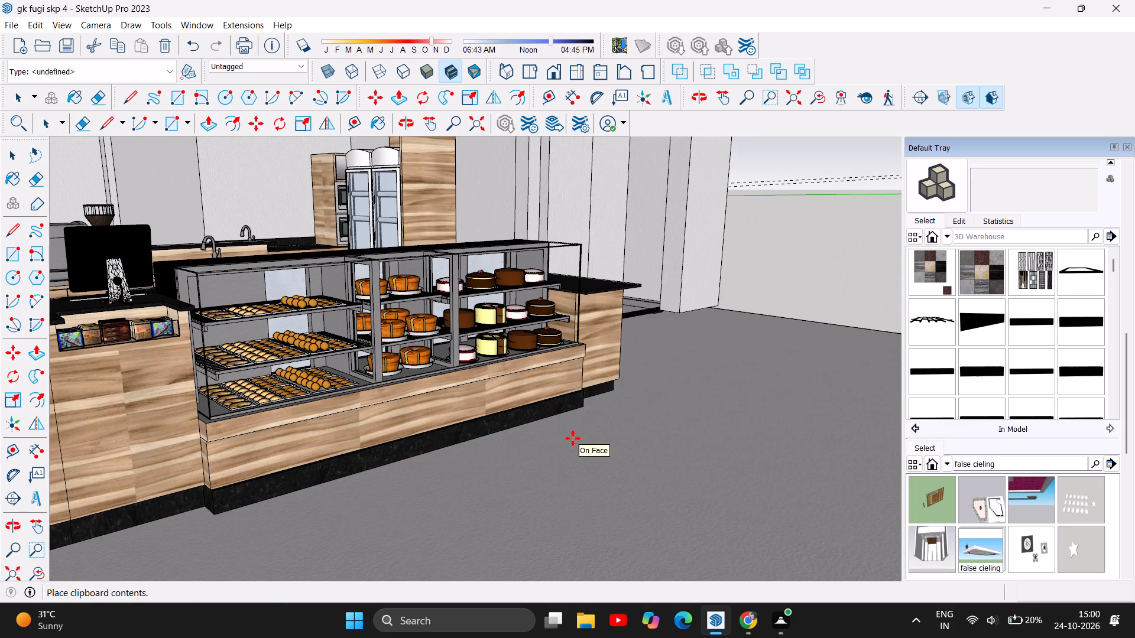
scroll(625, 437, down, 5)
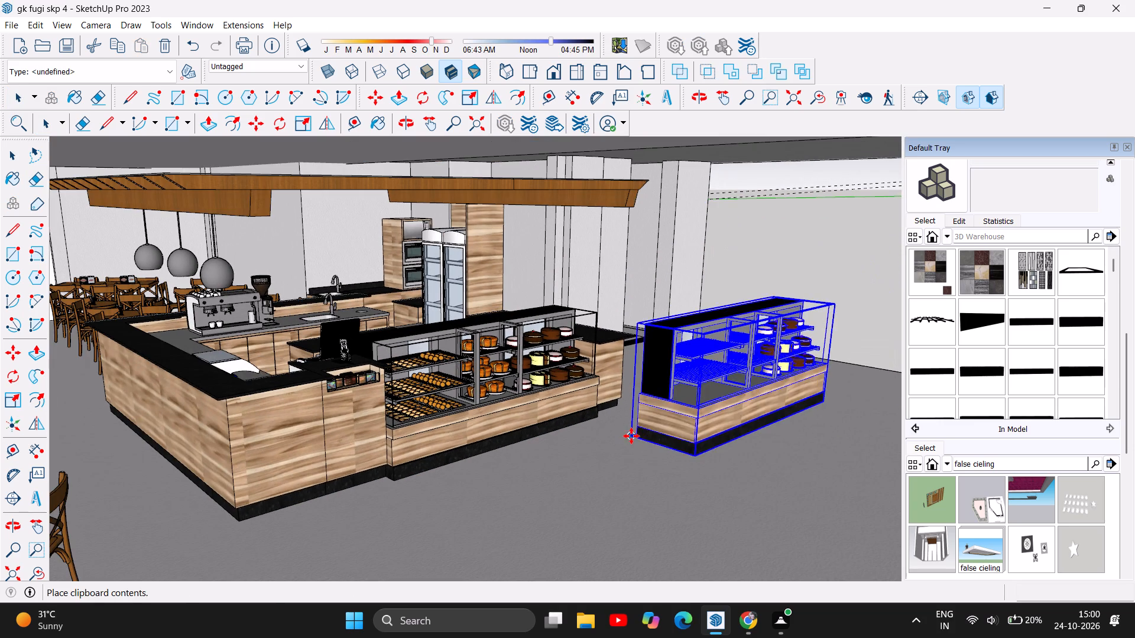
scroll(644, 428, down, 7)
scroll(575, 348, down, 4)
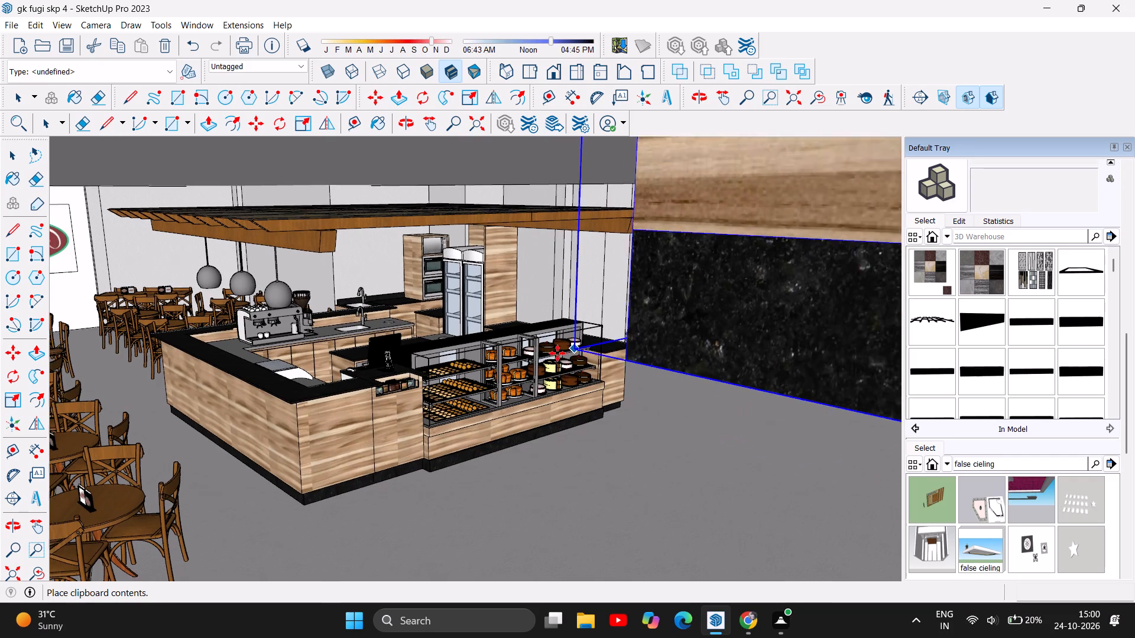
scroll(557, 353, down, 1)
scroll(604, 337, down, 20)
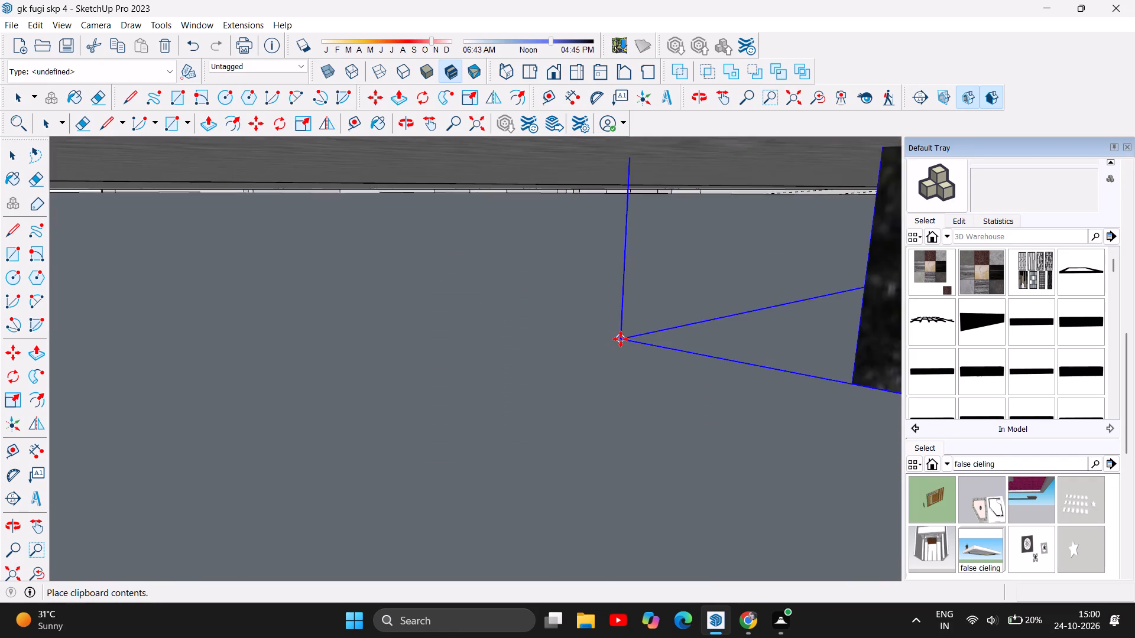
scroll(628, 351, down, 14)
scroll(633, 396, down, 16)
scroll(633, 396, down, 16)
scroll(633, 396, down, 13)
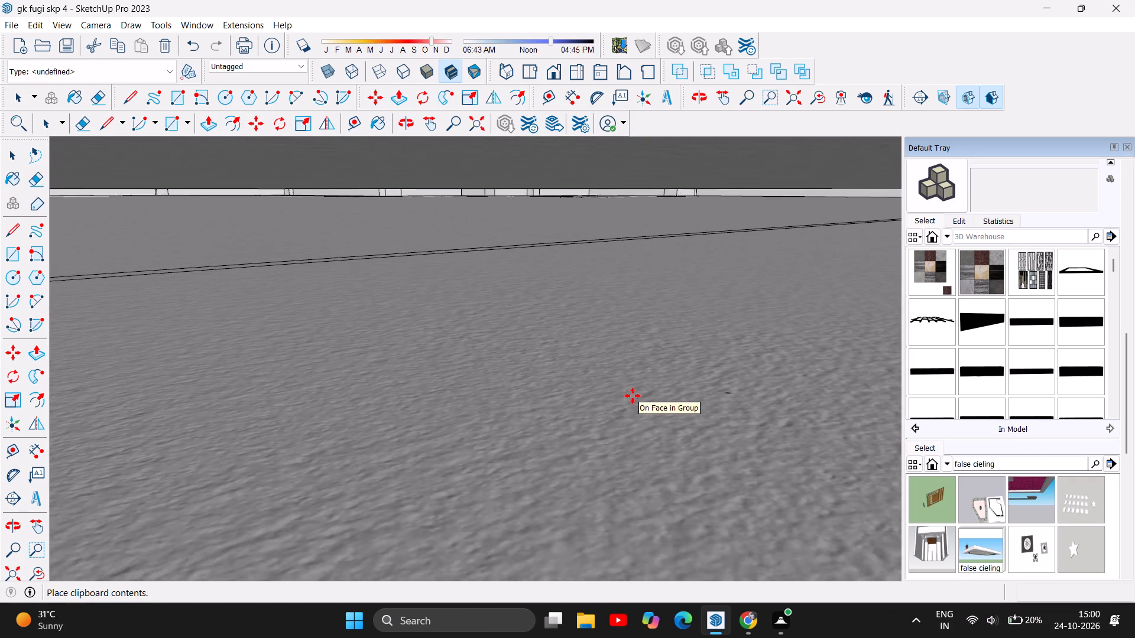
scroll(633, 396, down, 19)
scroll(474, 188, down, 2)
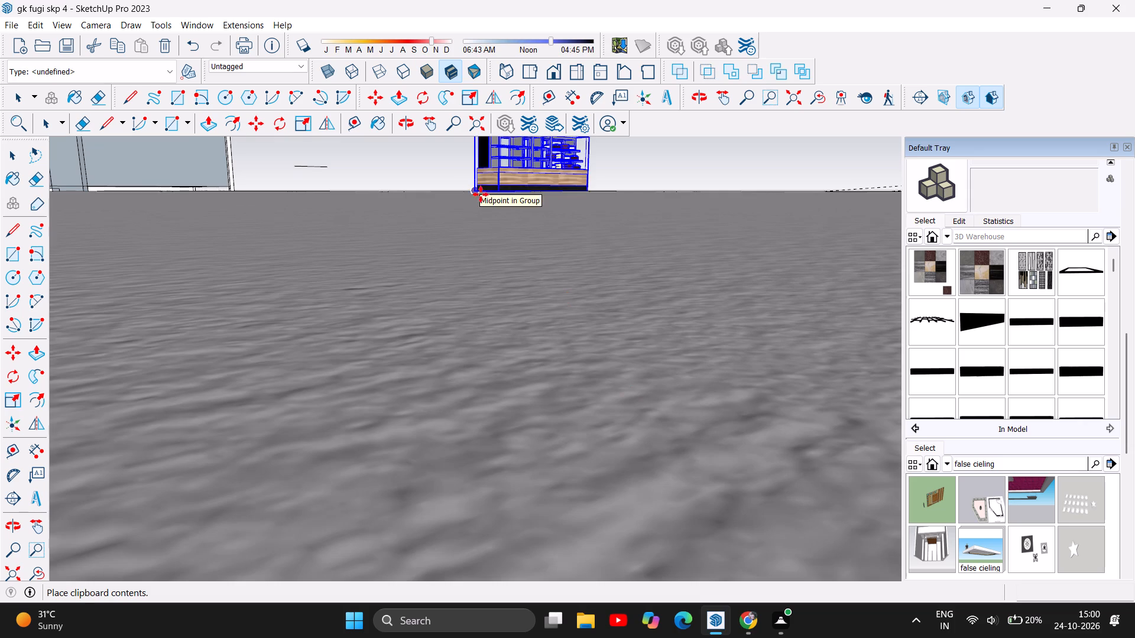
scroll(481, 194, down, 6)
scroll(518, 227, down, 14)
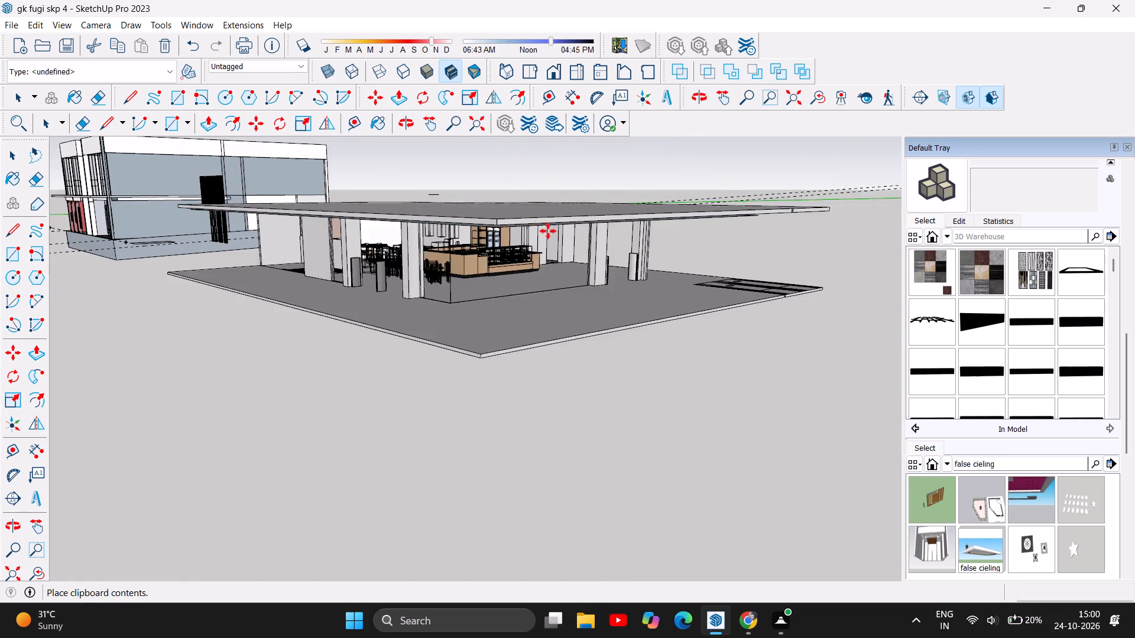
scroll(564, 235, down, 7)
scroll(166, 174, up, 2)
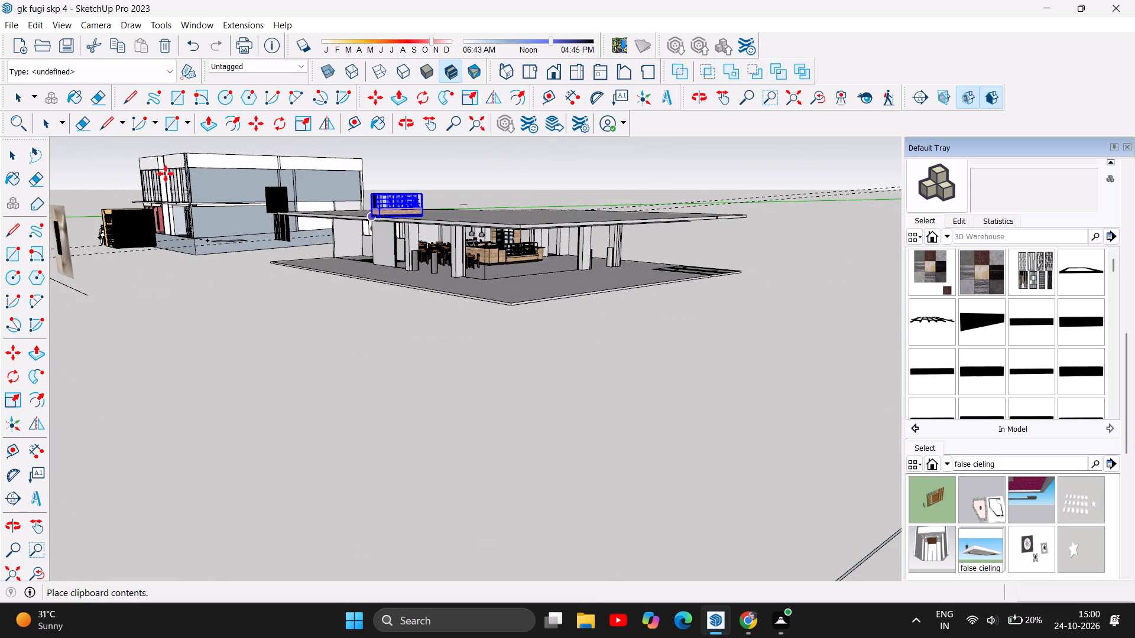
scroll(166, 174, up, 10)
scroll(144, 227, up, 4)
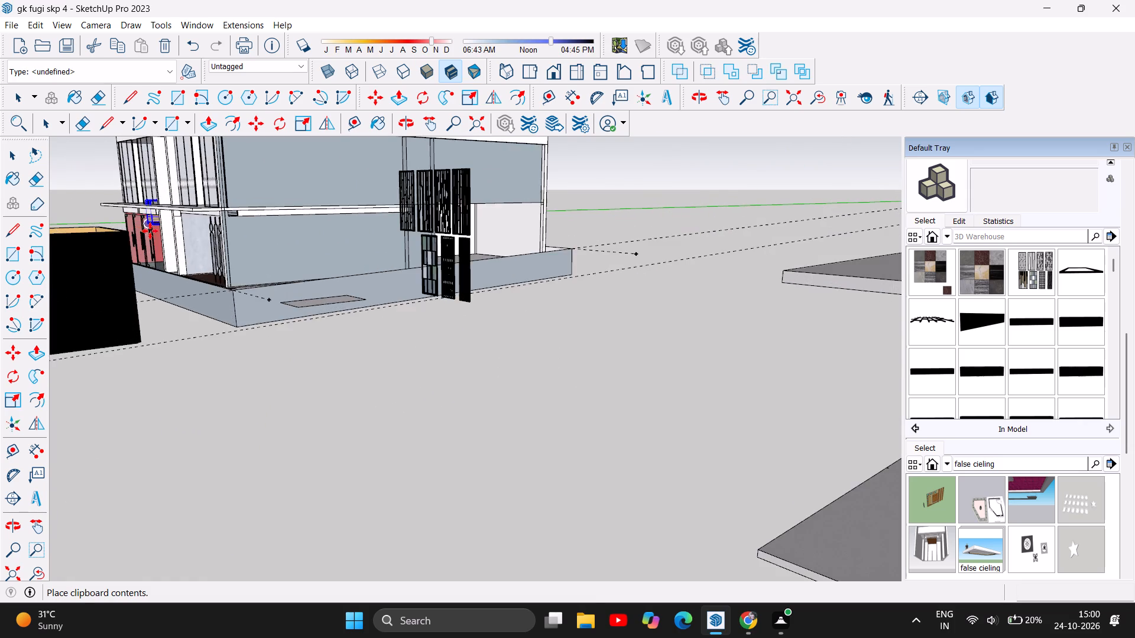
scroll(150, 231, up, 10)
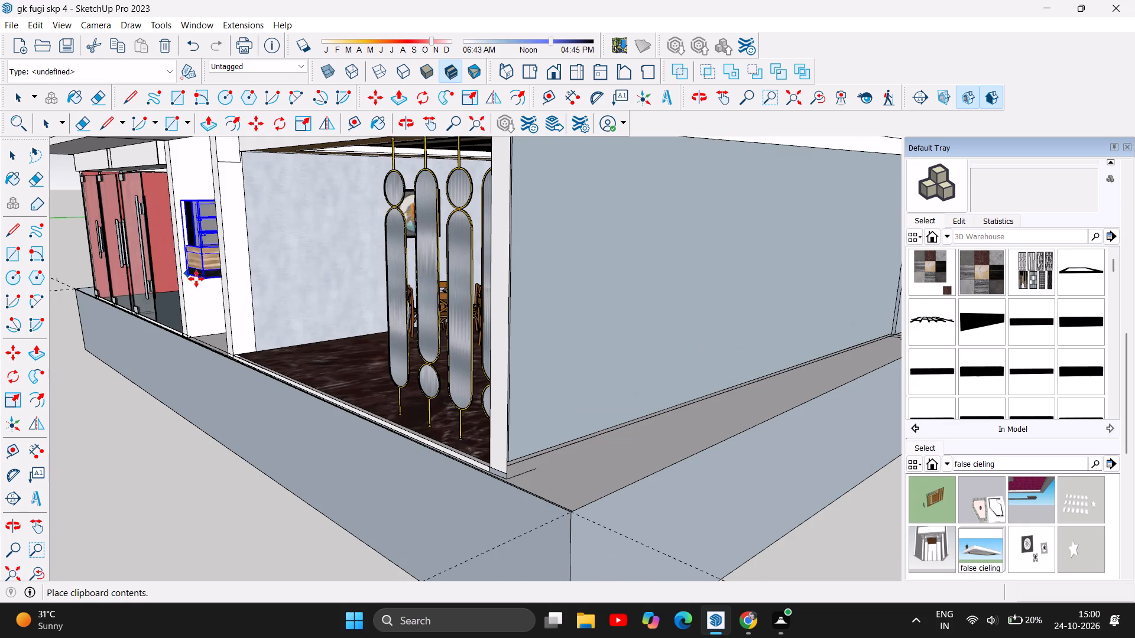
scroll(205, 283, up, 6)
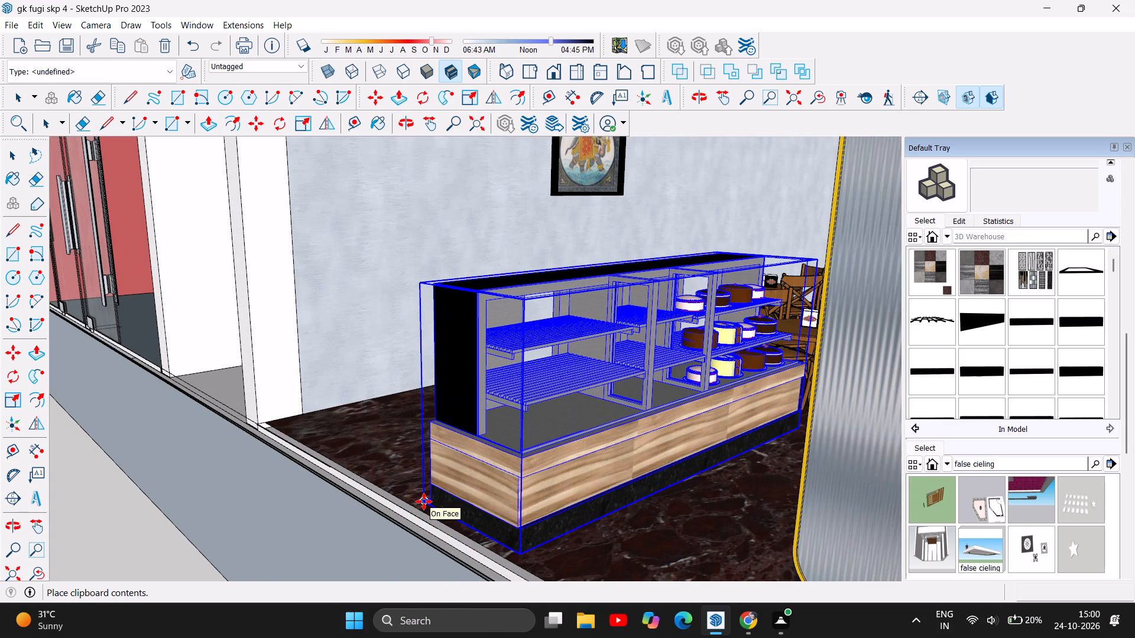
click(476, 507)
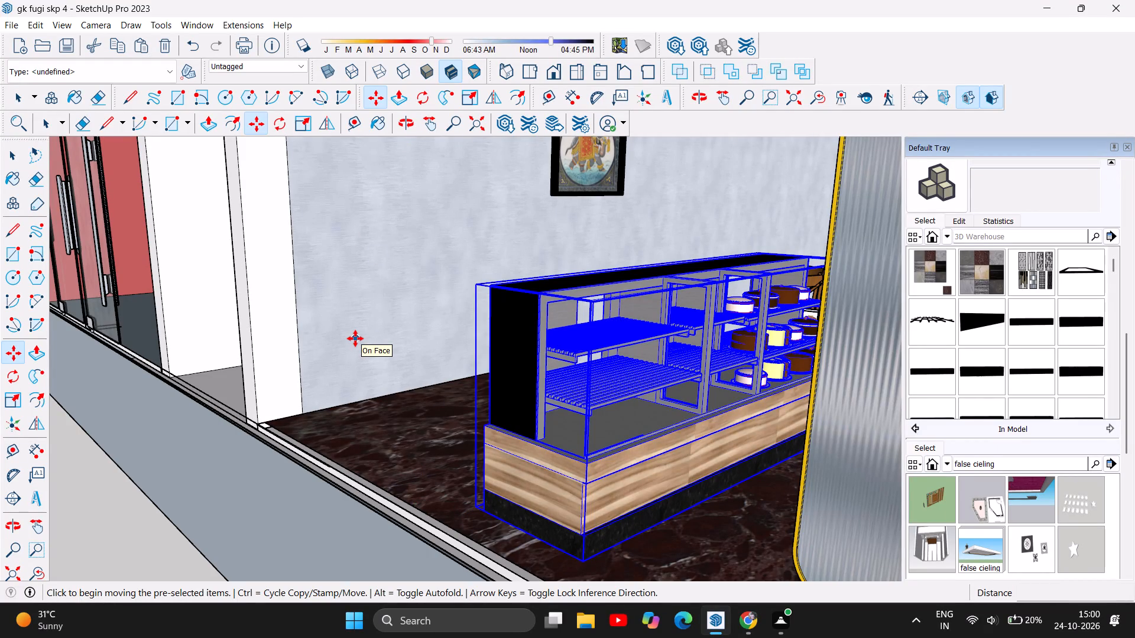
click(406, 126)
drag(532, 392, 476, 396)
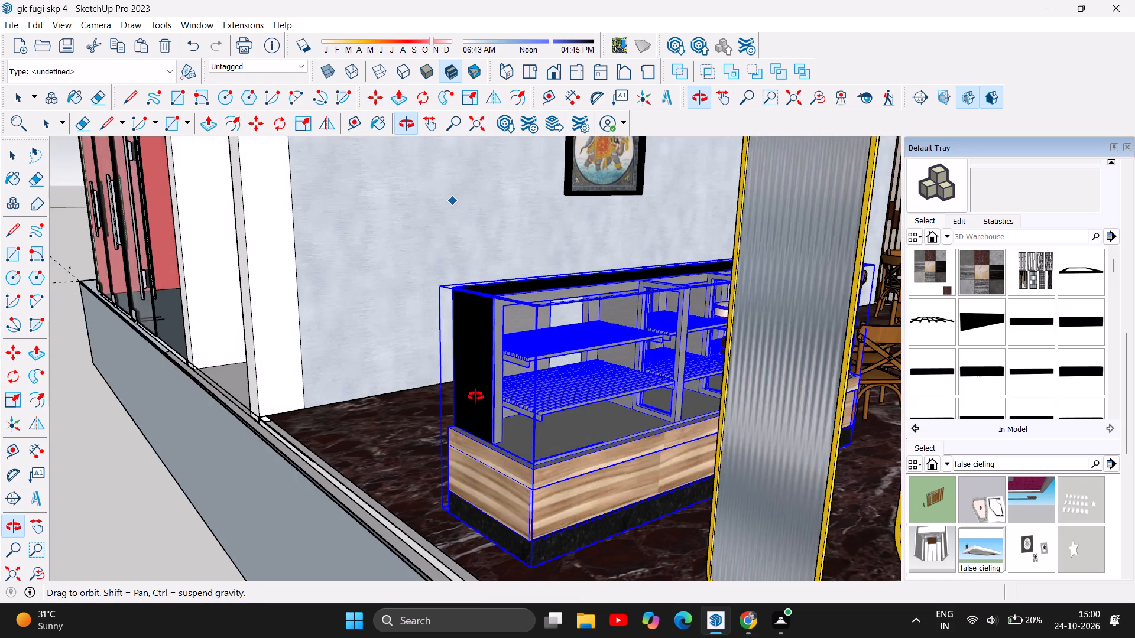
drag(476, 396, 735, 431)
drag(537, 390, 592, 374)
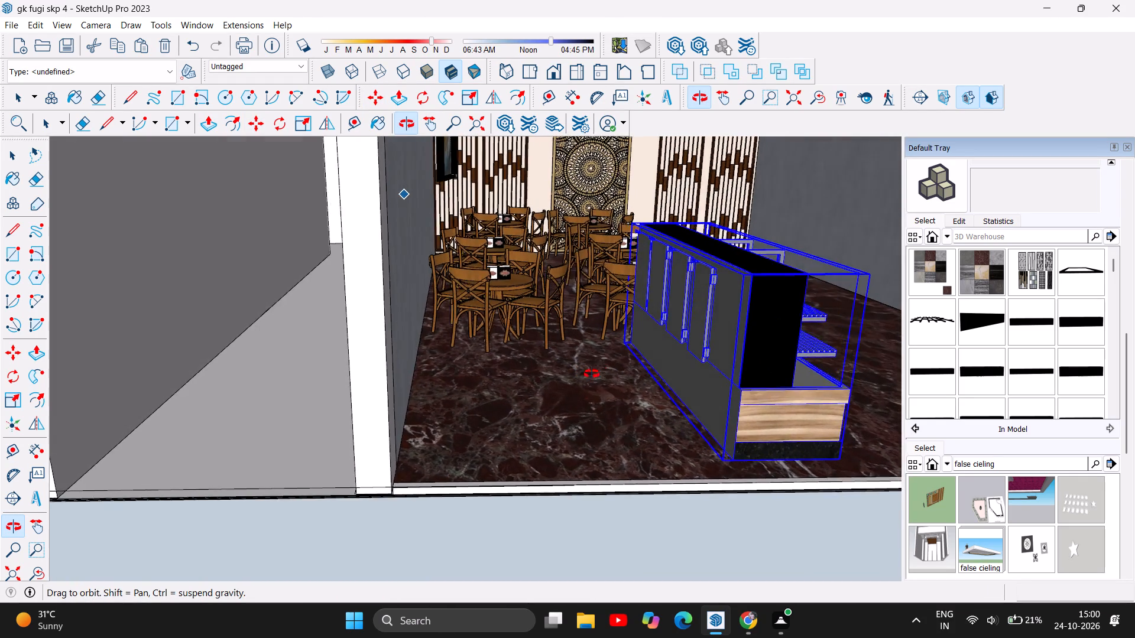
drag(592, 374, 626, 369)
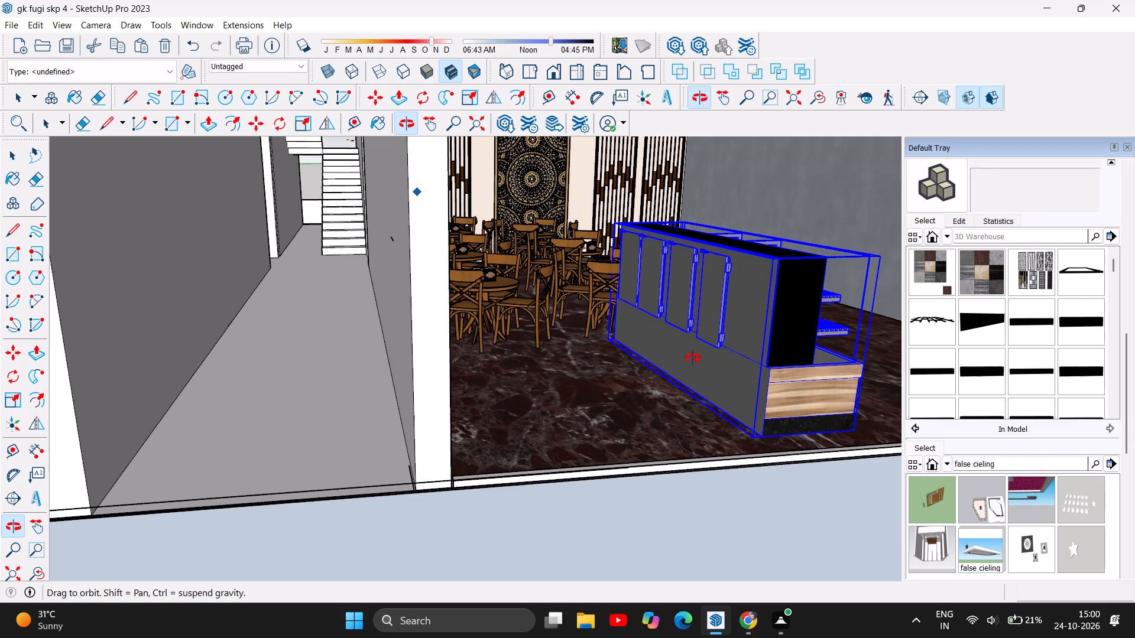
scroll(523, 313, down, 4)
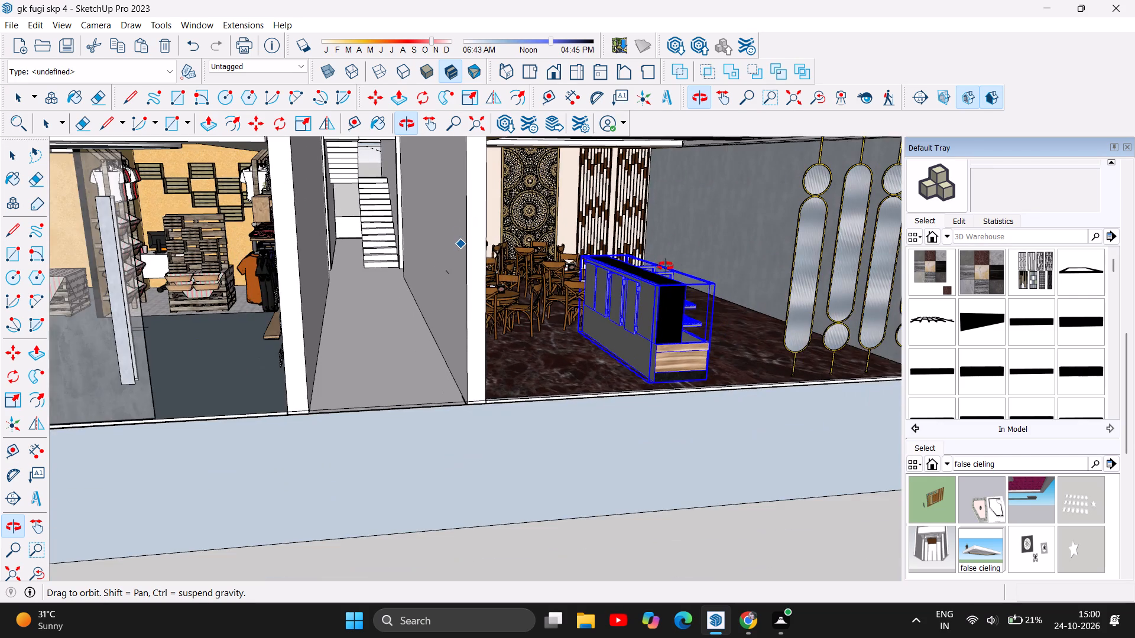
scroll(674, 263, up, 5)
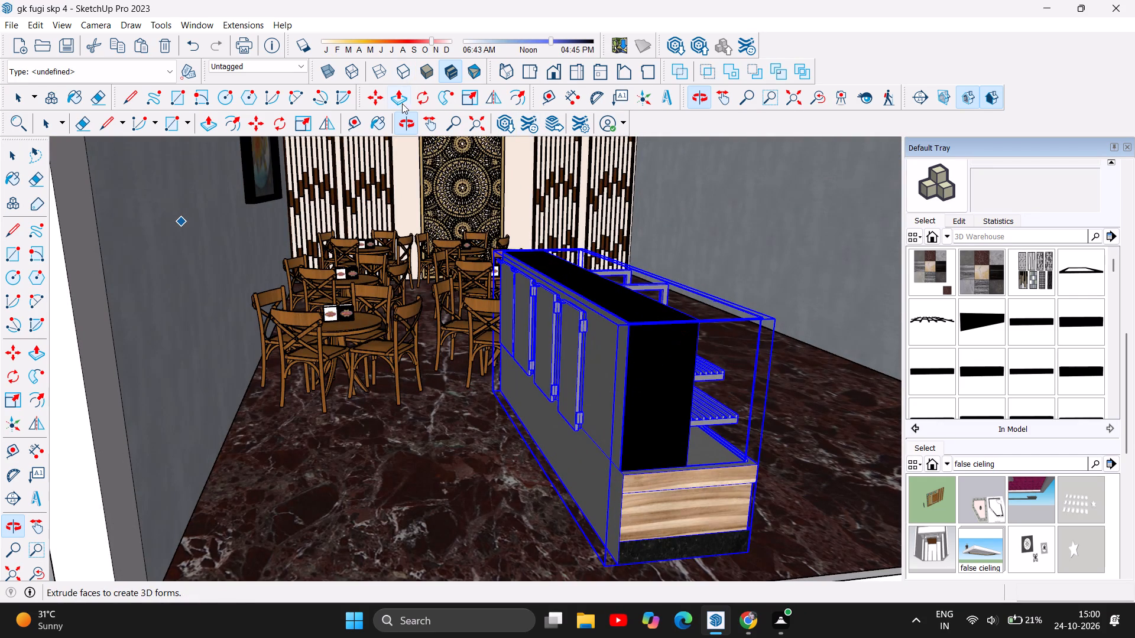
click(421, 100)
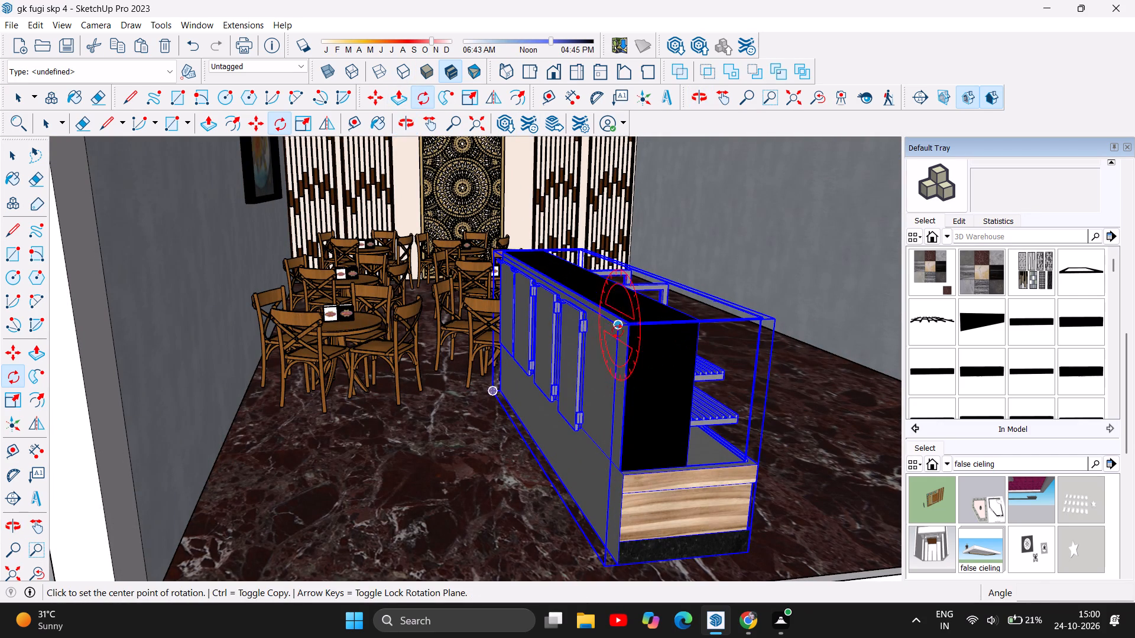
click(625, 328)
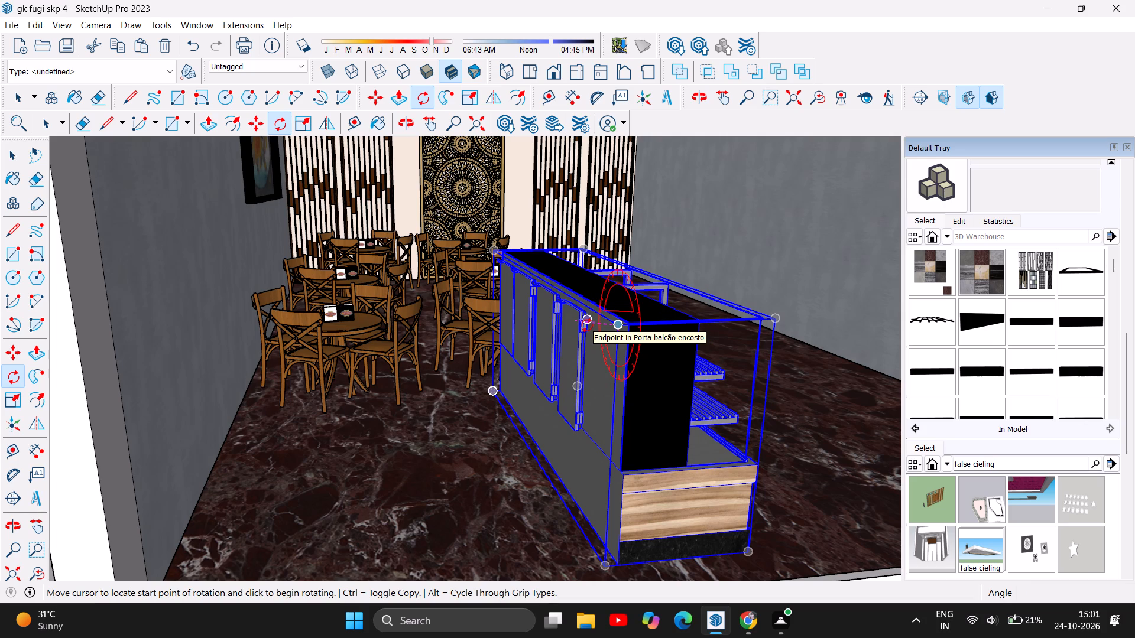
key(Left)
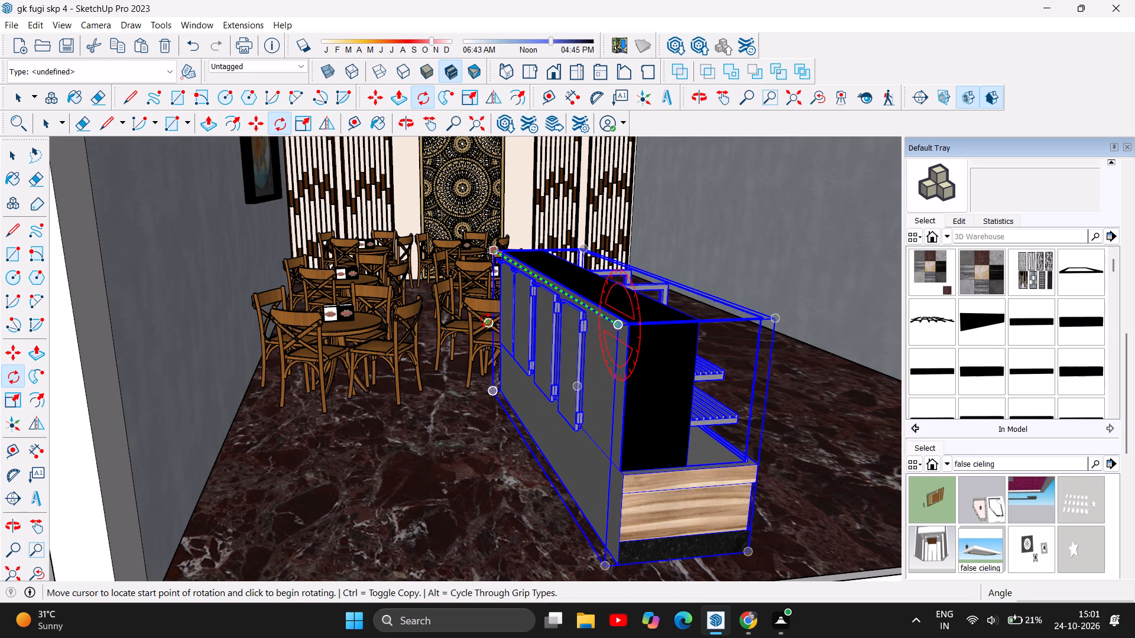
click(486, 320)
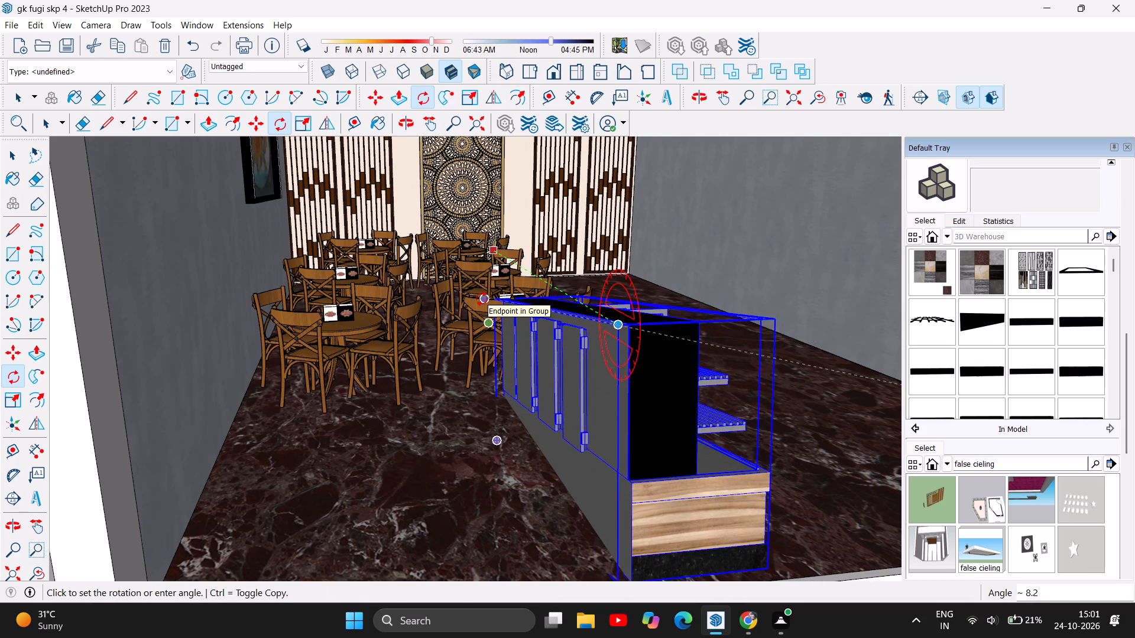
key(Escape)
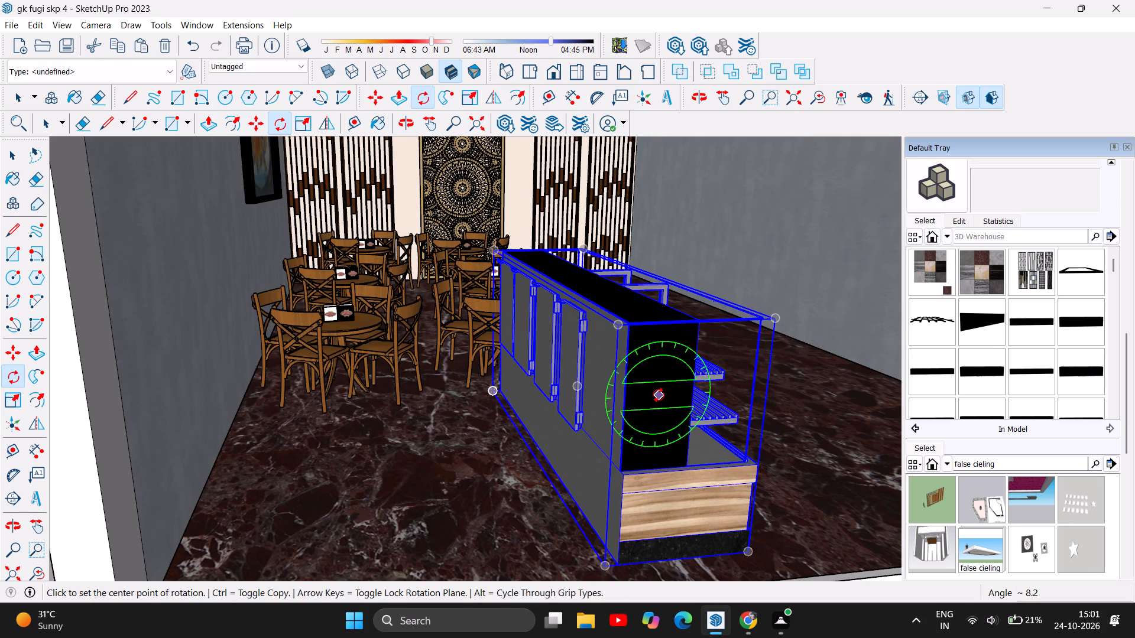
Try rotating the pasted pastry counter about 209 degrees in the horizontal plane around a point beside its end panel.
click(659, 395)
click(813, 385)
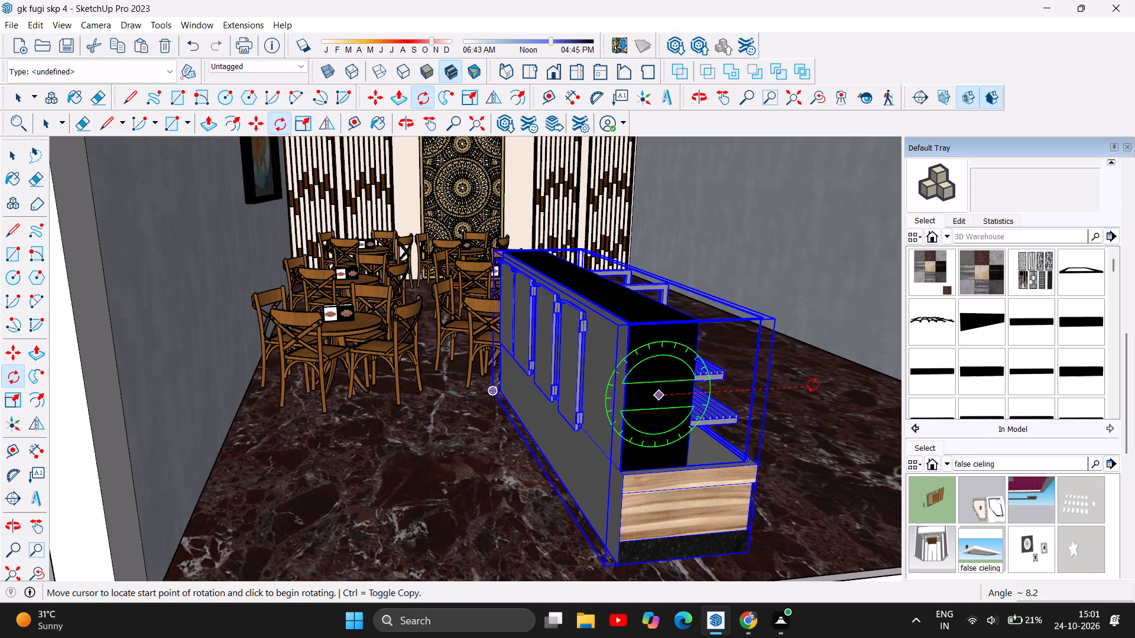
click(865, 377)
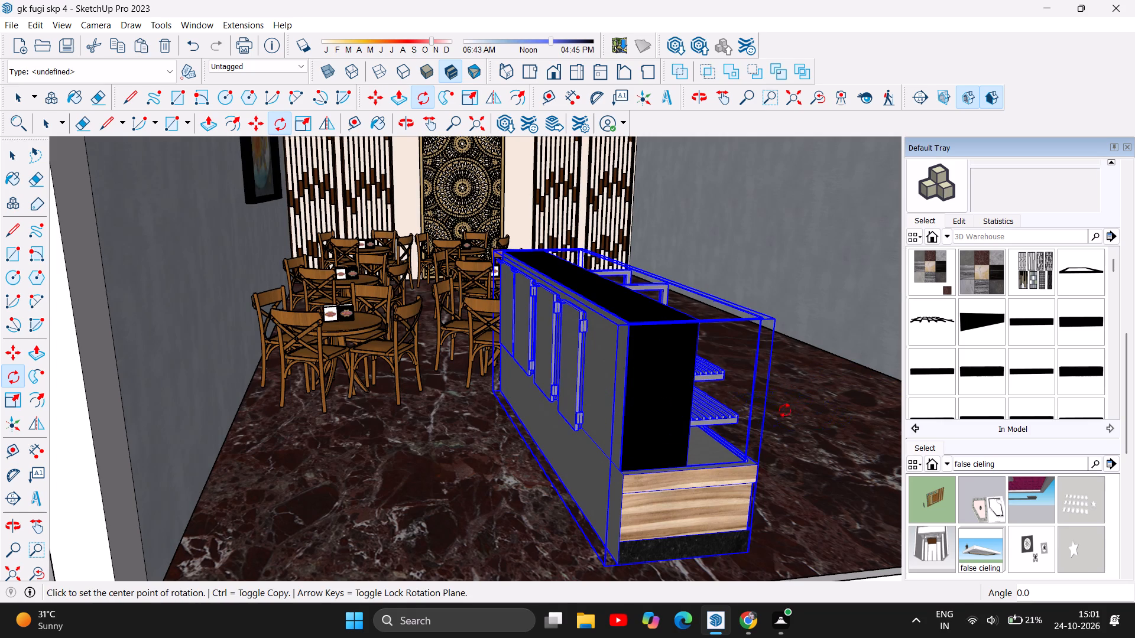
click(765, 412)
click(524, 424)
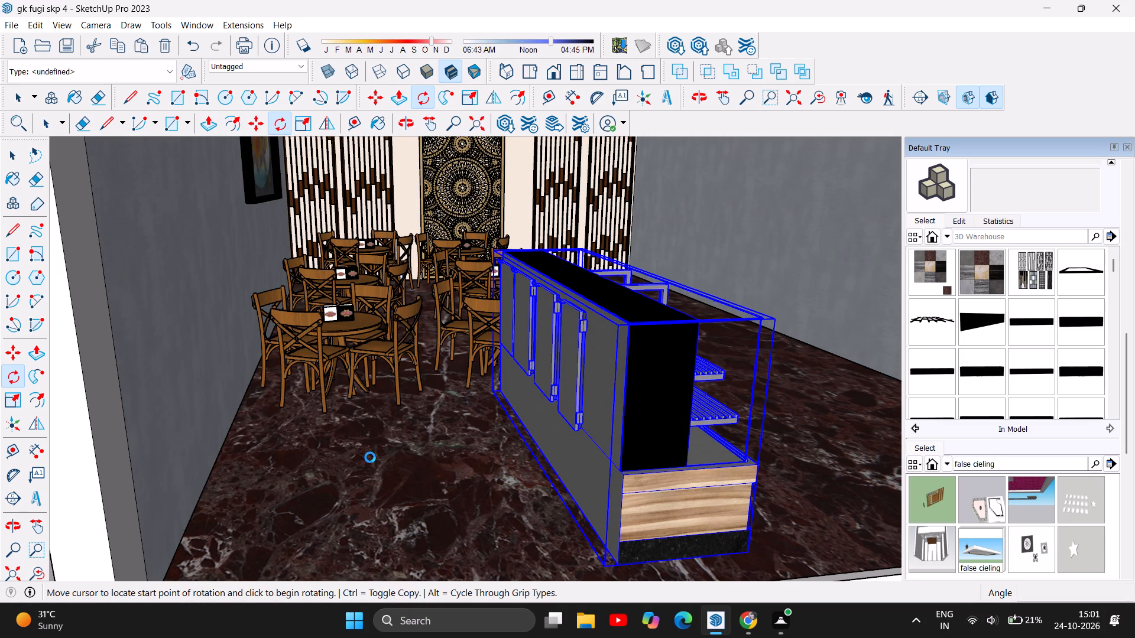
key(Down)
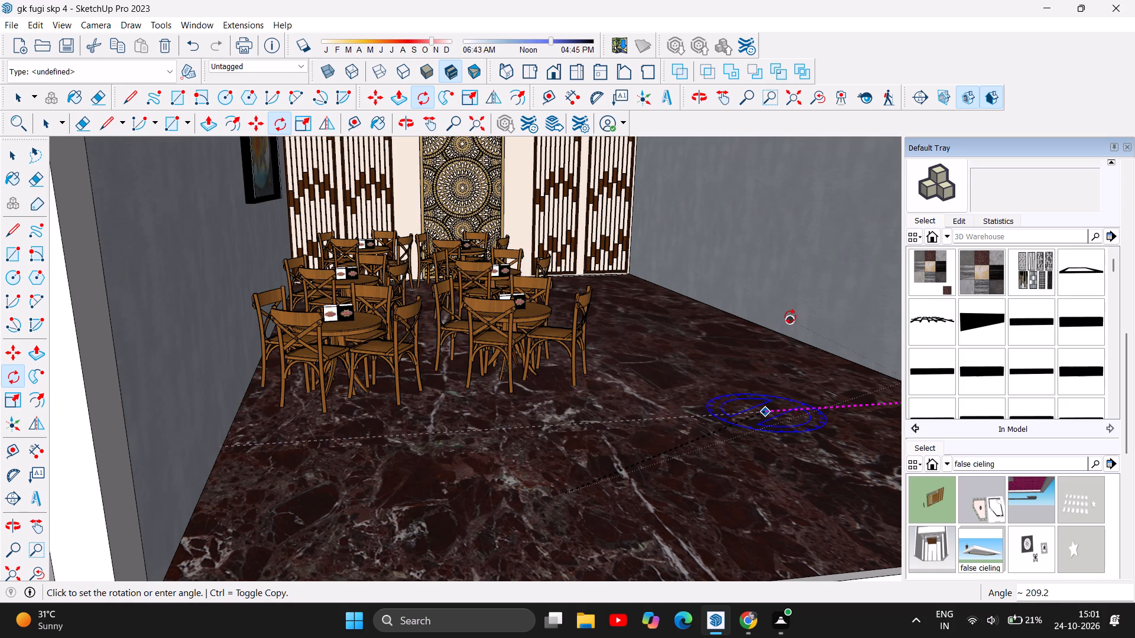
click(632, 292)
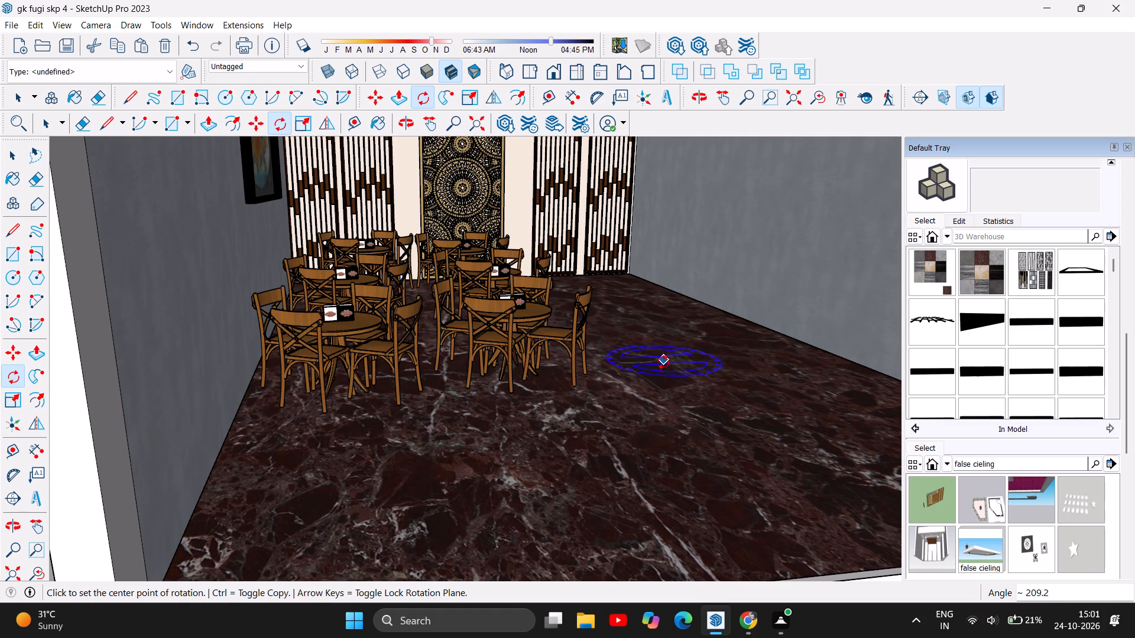
Examine where the rotated pastry counter sits relative to the dining room's side wall and the arched fluted-glass screens.
scroll(375, 412, down, 5)
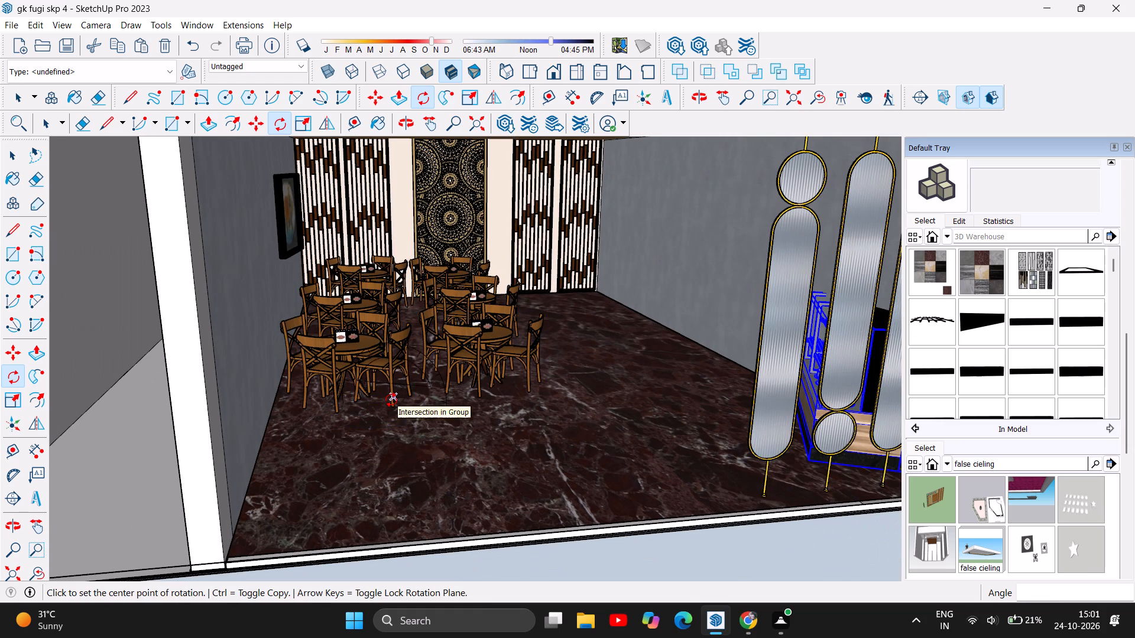
click(412, 129)
scroll(673, 344, up, 3)
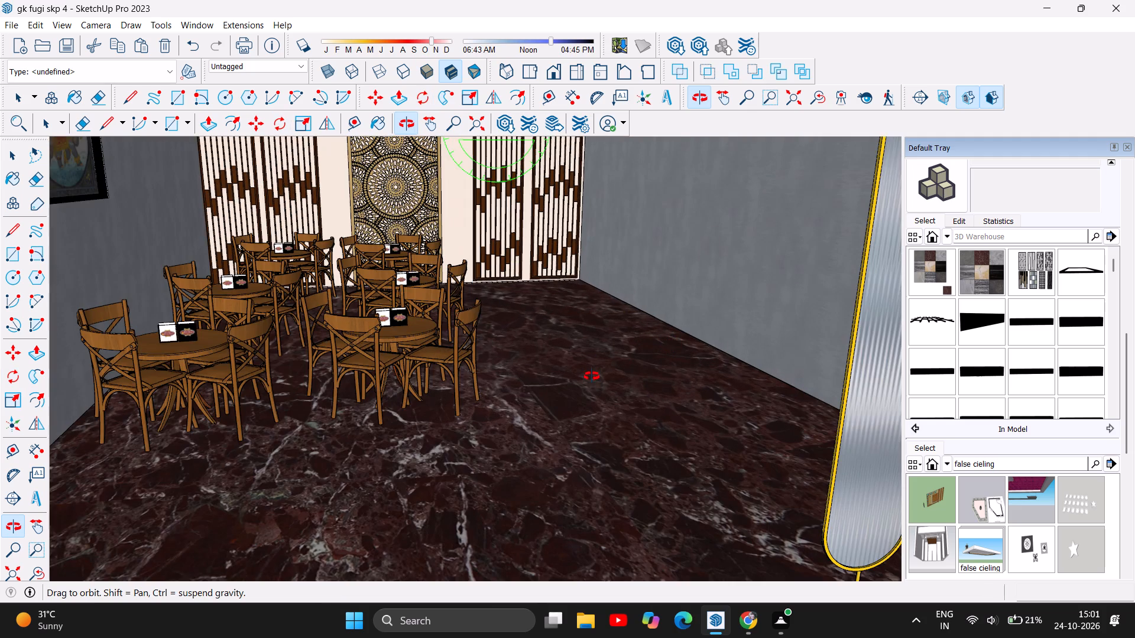
drag(592, 376, 650, 389)
scroll(806, 364, up, 2)
drag(679, 369, 680, 369)
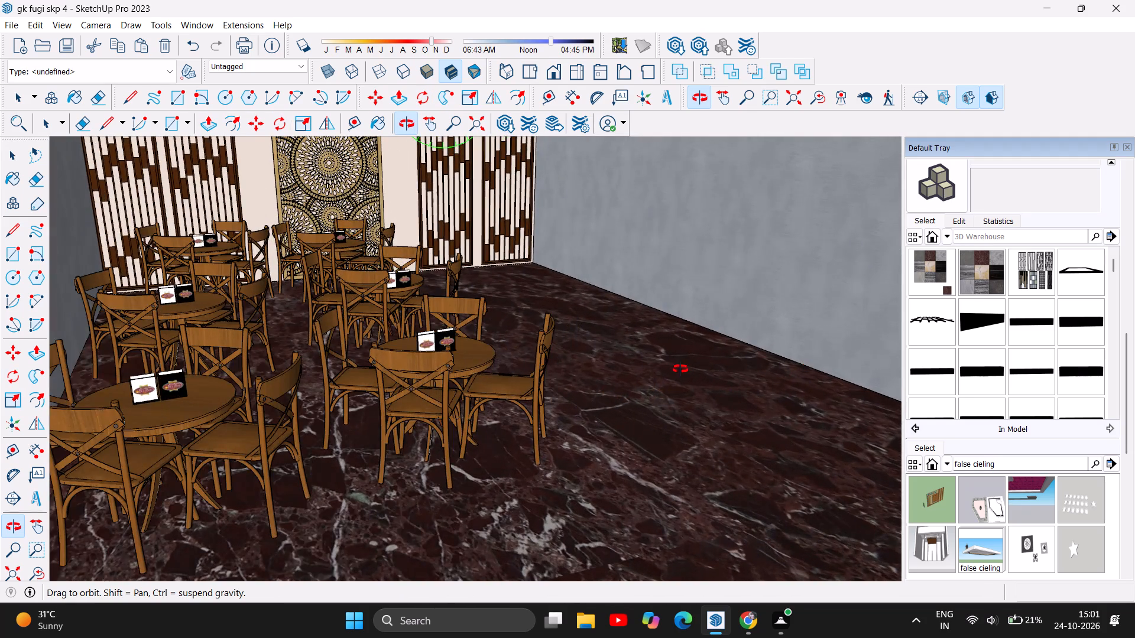
drag(680, 369, 504, 414)
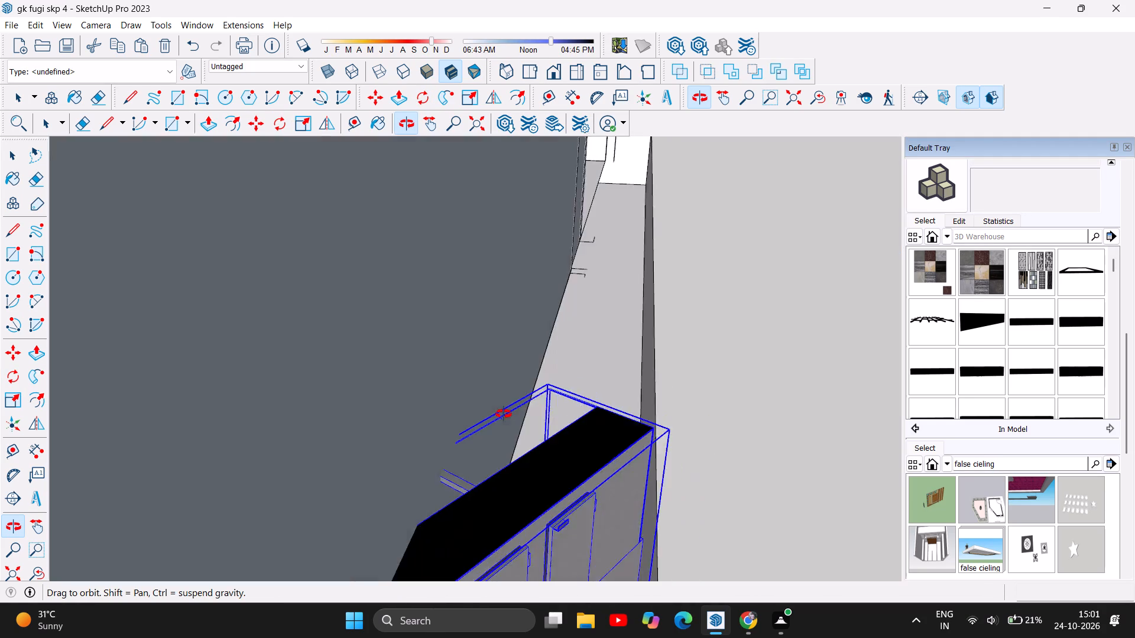
drag(504, 414, 496, 404)
scroll(582, 304, down, 7)
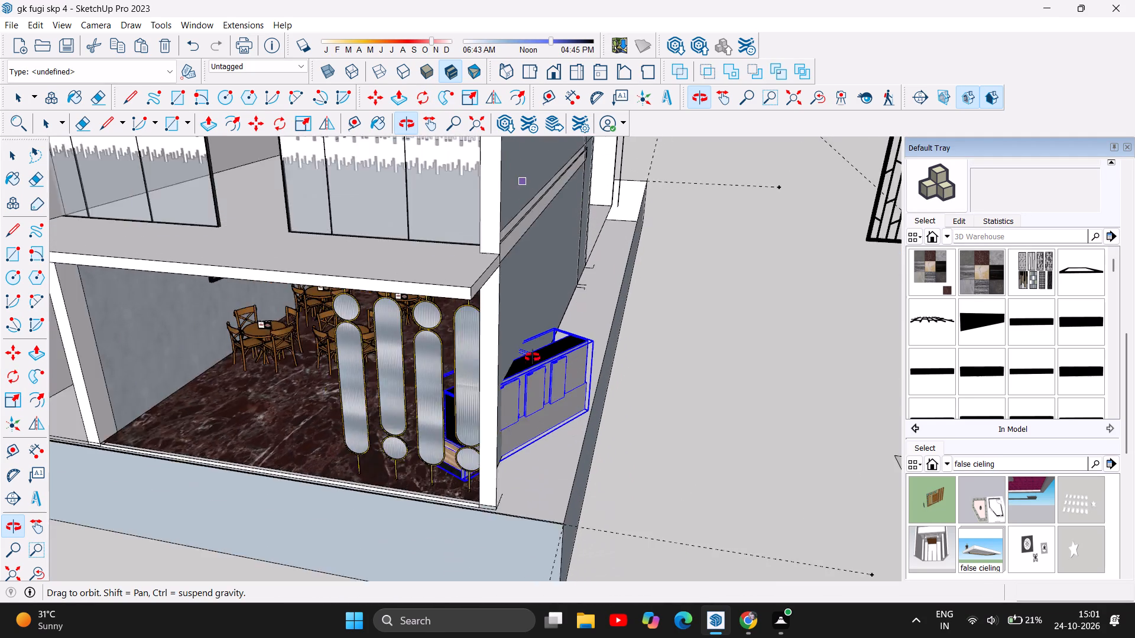
drag(394, 414, 426, 438)
scroll(473, 406, up, 3)
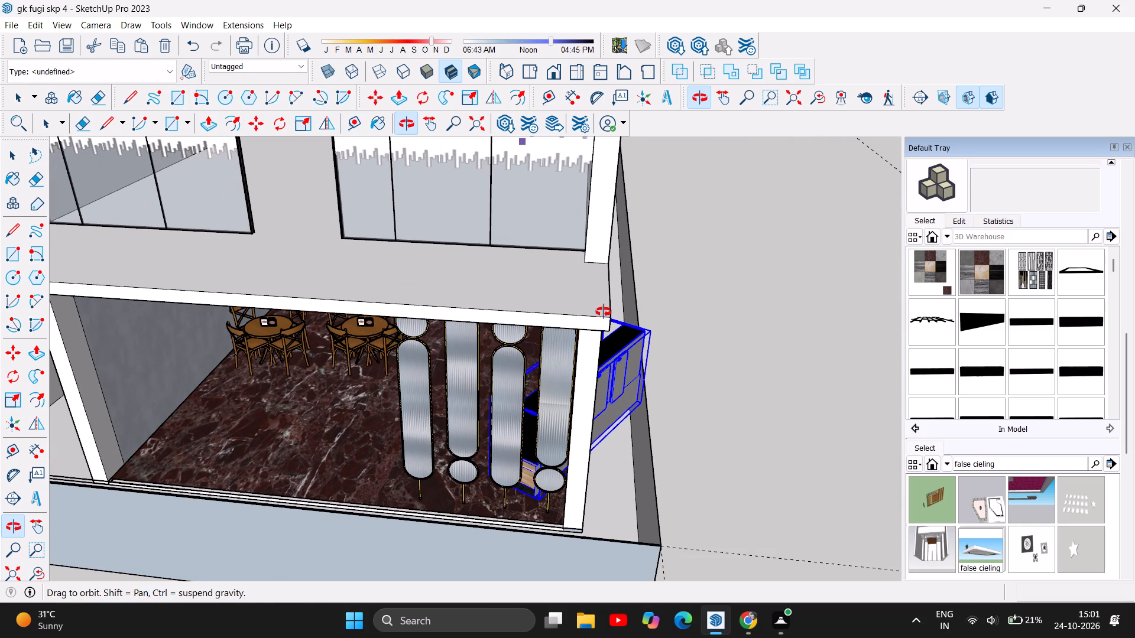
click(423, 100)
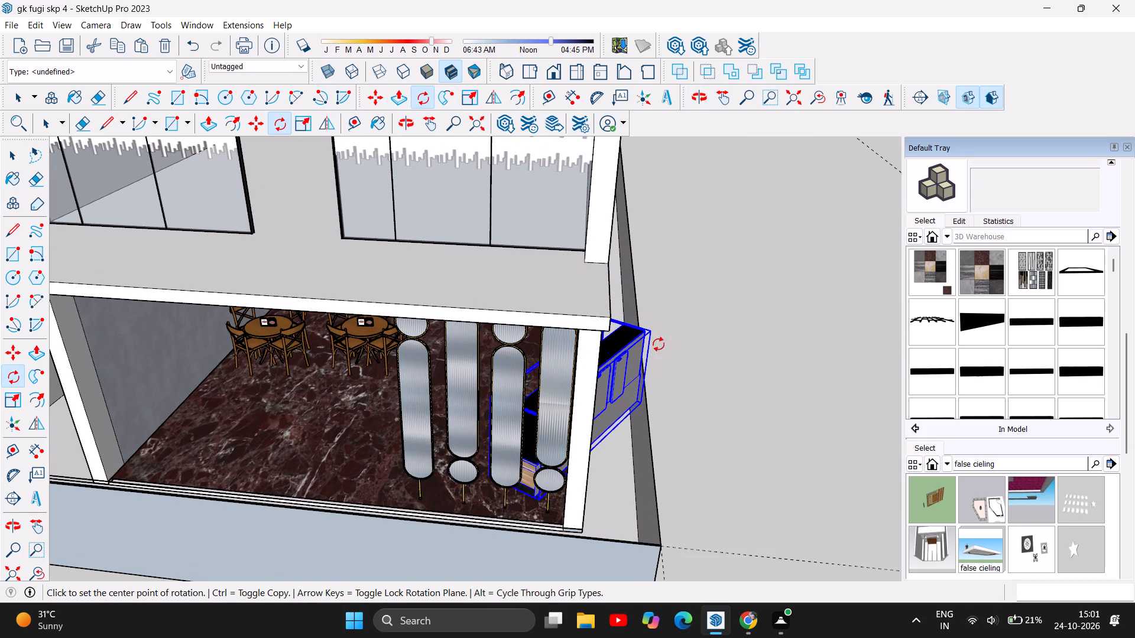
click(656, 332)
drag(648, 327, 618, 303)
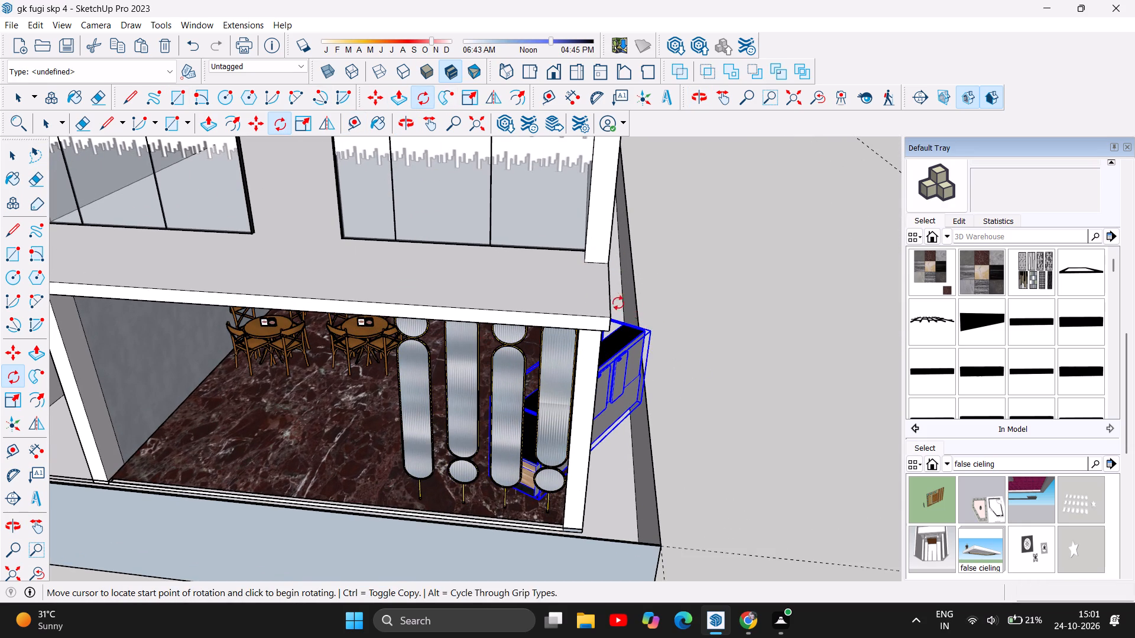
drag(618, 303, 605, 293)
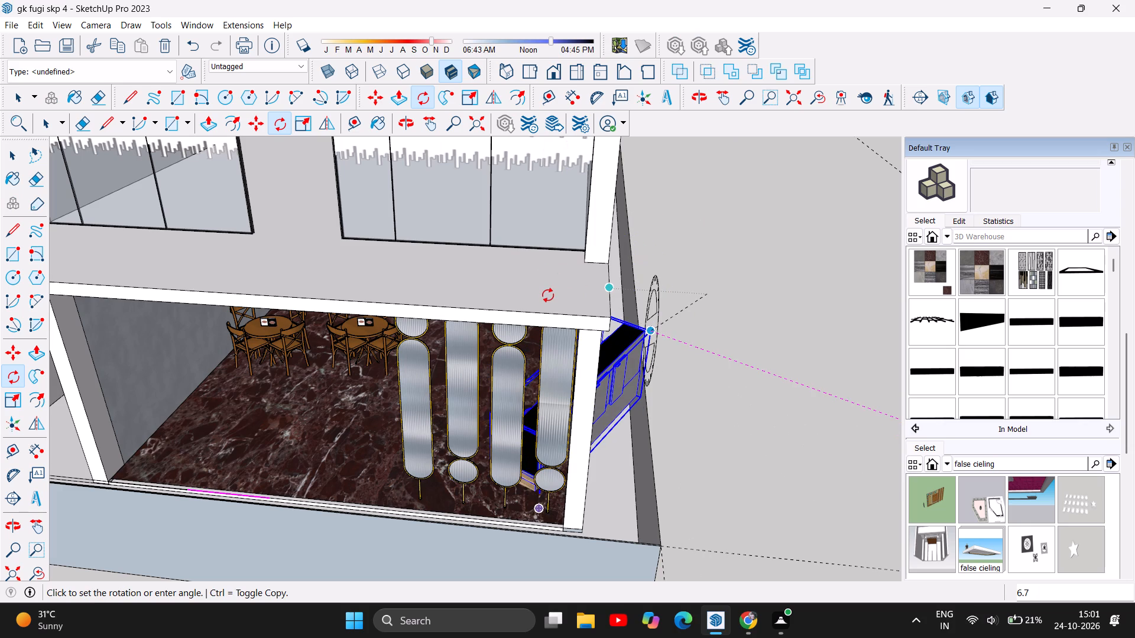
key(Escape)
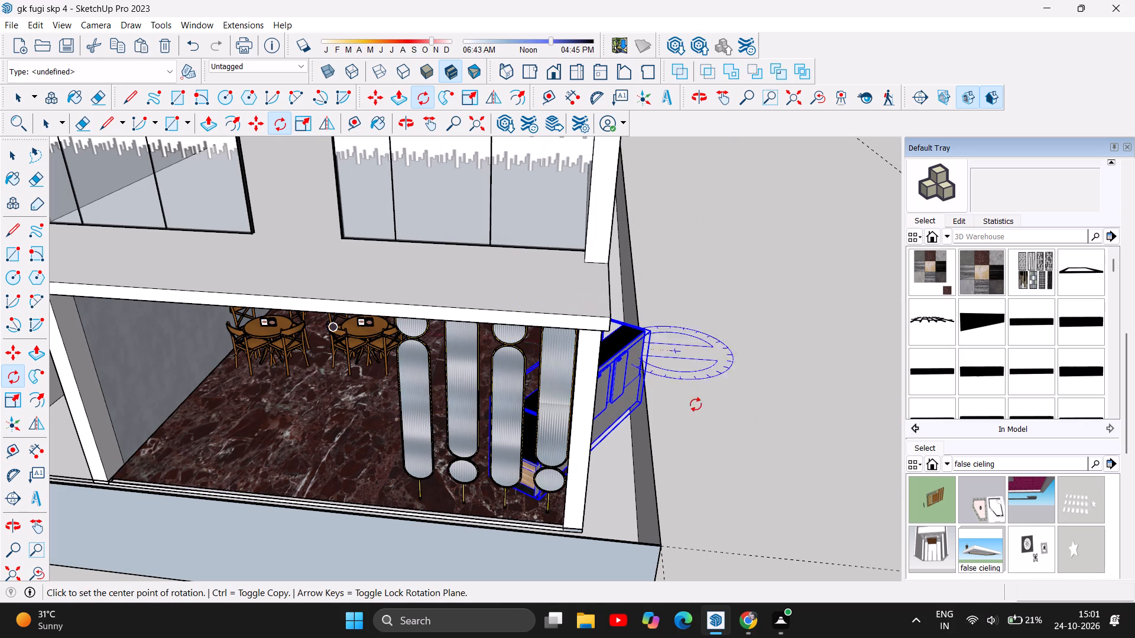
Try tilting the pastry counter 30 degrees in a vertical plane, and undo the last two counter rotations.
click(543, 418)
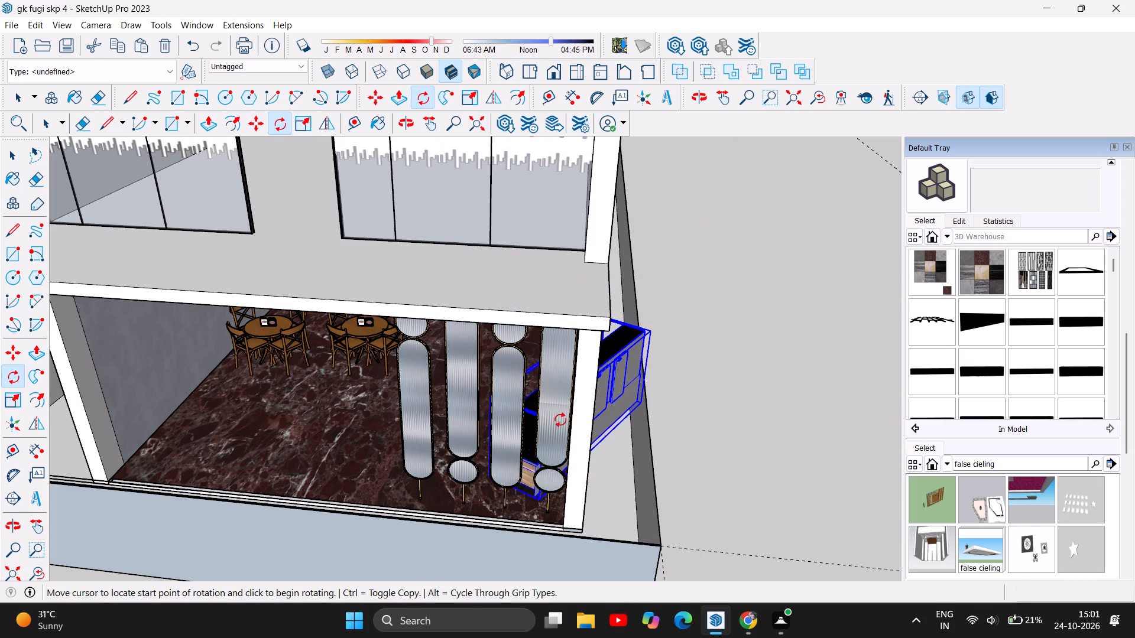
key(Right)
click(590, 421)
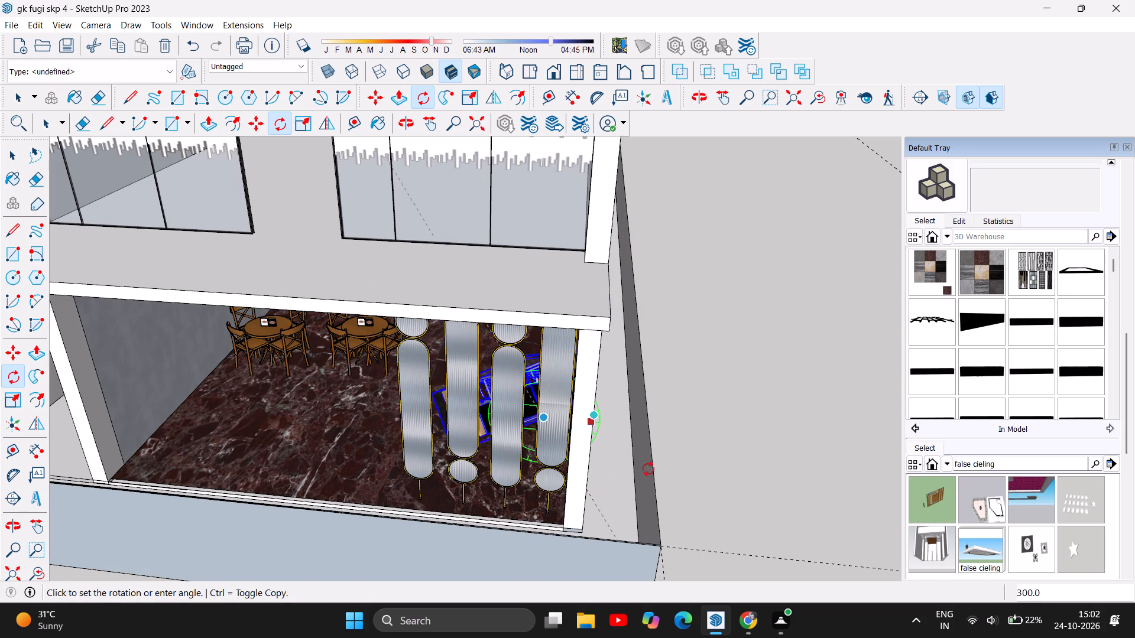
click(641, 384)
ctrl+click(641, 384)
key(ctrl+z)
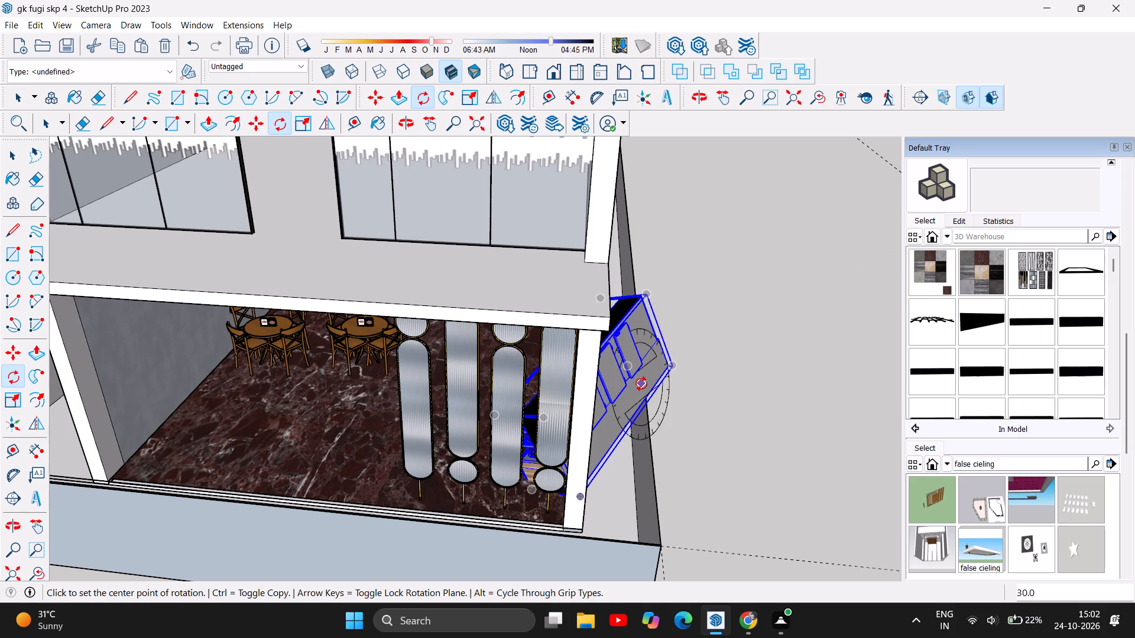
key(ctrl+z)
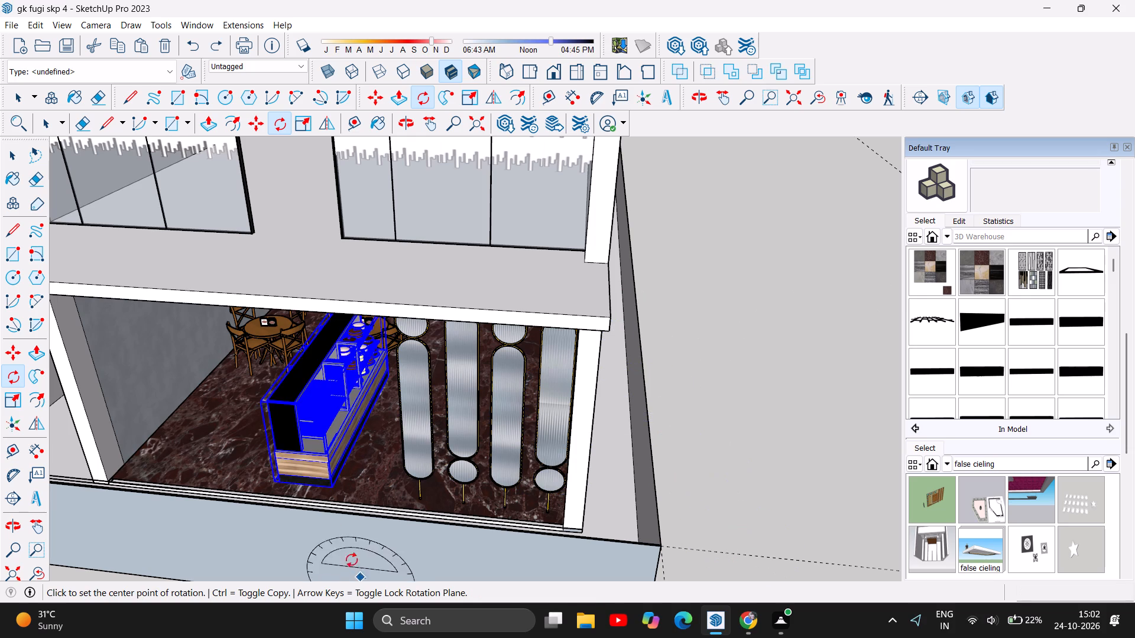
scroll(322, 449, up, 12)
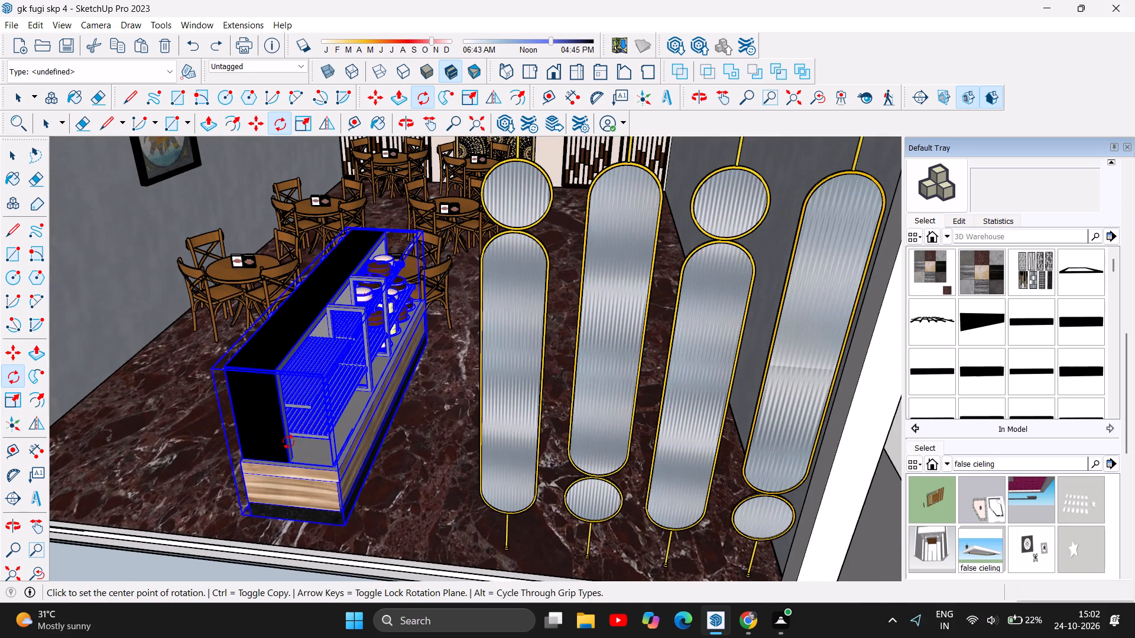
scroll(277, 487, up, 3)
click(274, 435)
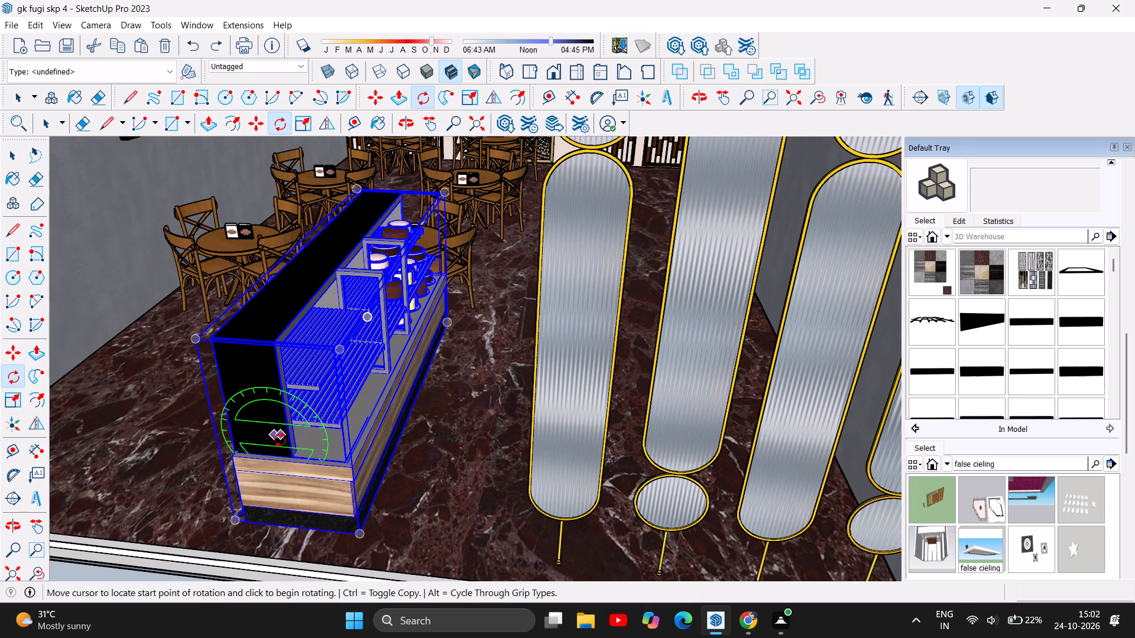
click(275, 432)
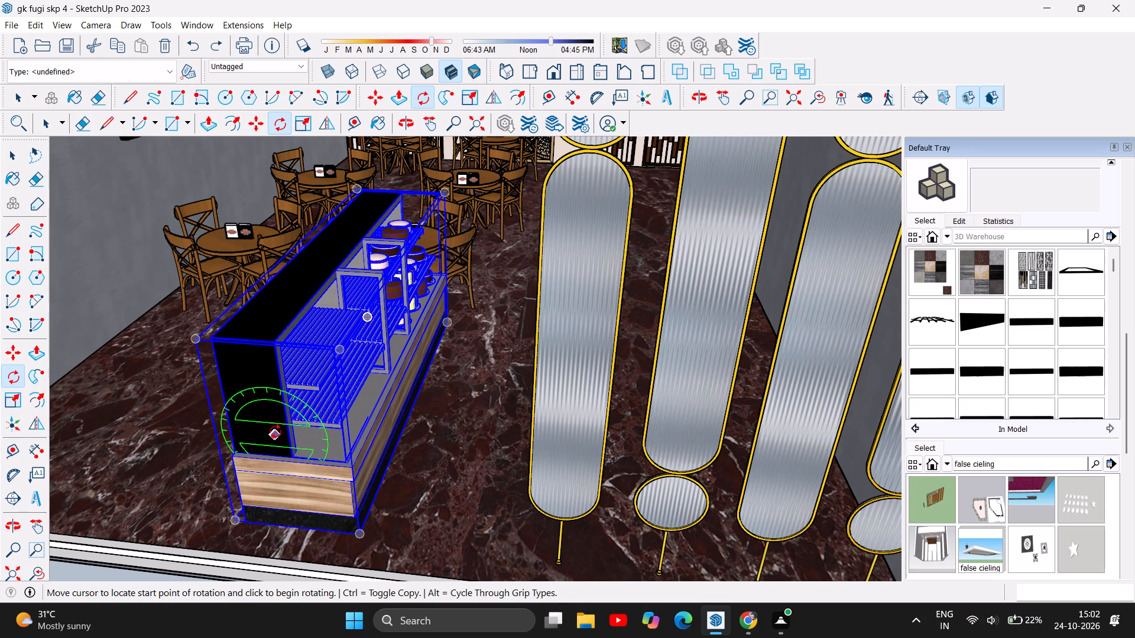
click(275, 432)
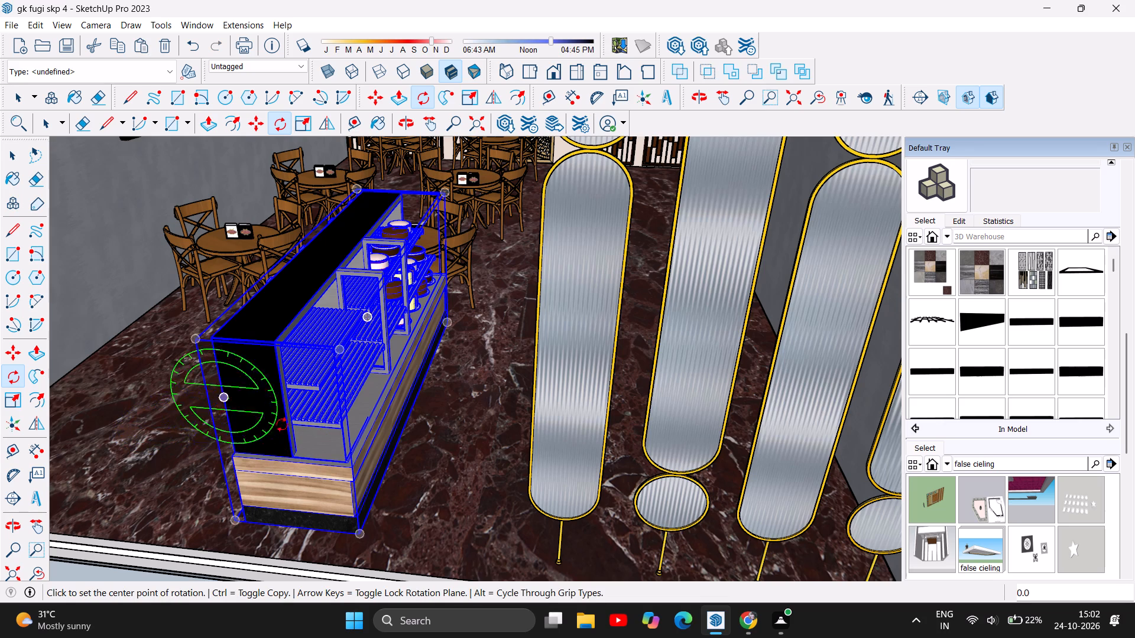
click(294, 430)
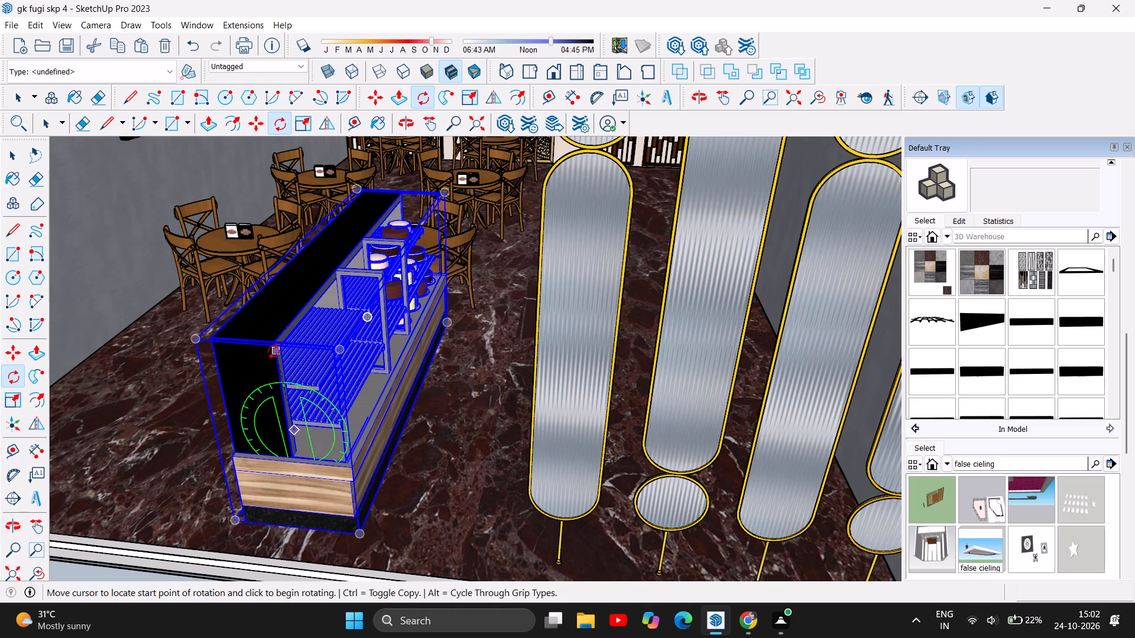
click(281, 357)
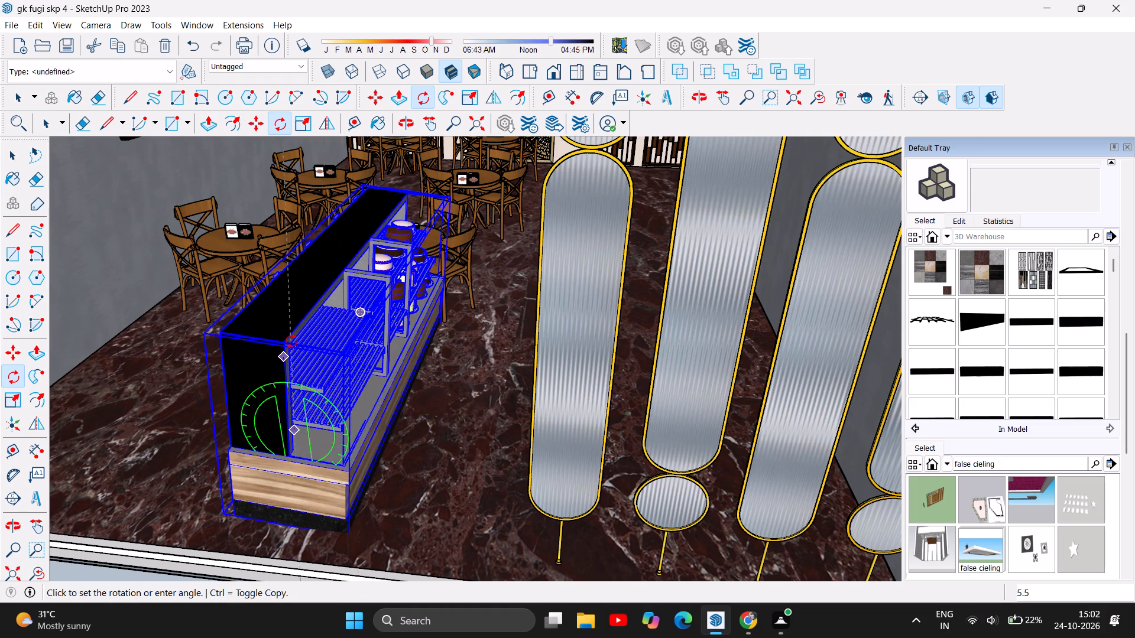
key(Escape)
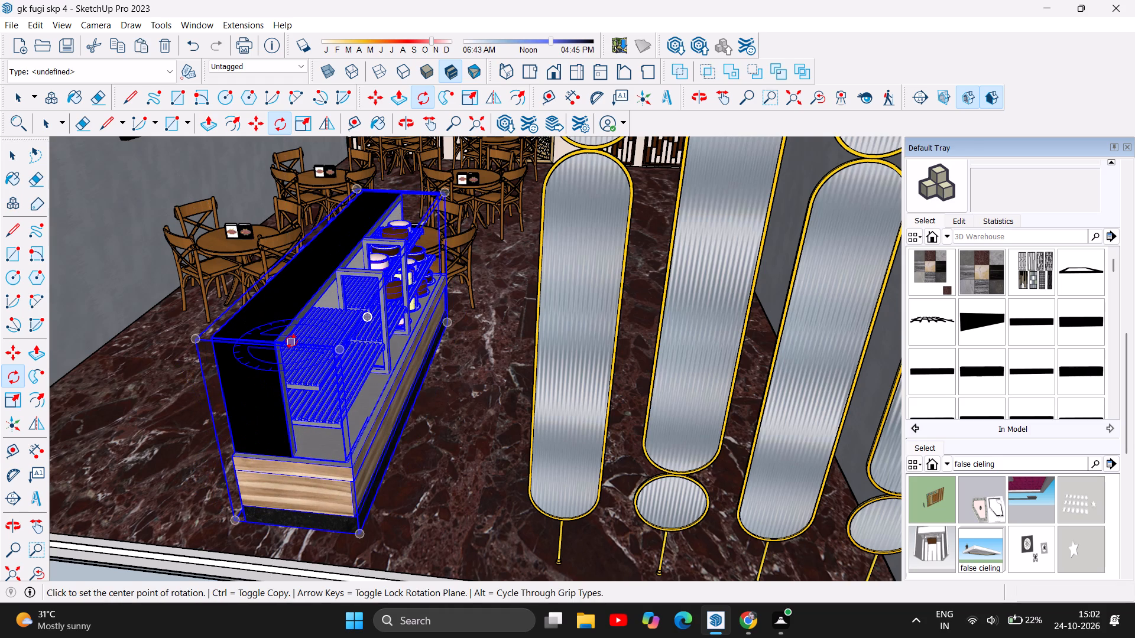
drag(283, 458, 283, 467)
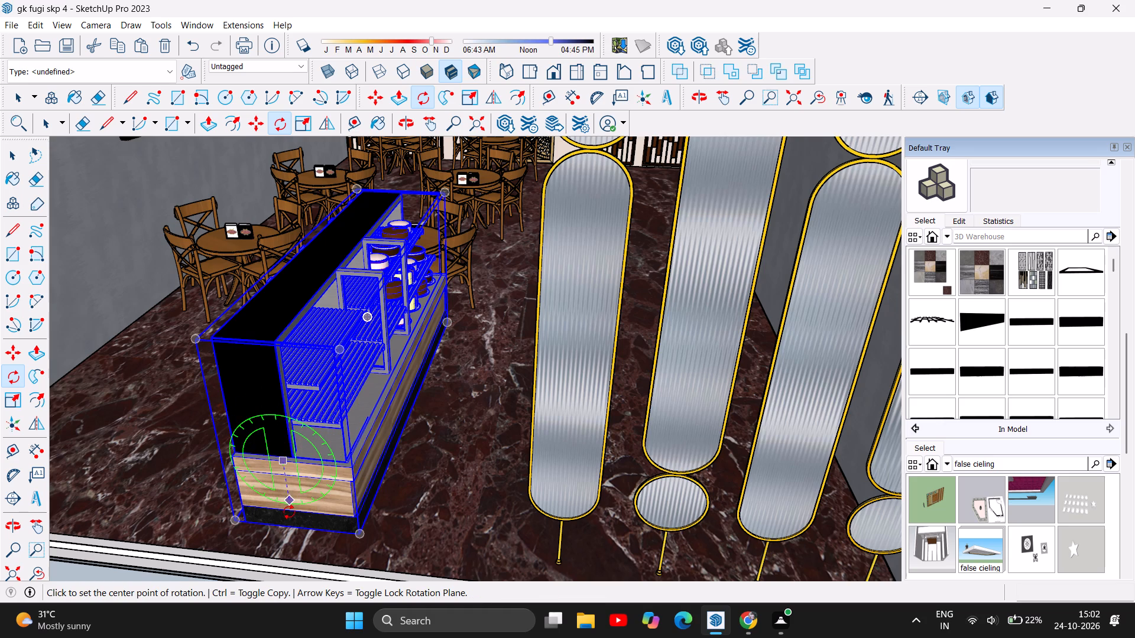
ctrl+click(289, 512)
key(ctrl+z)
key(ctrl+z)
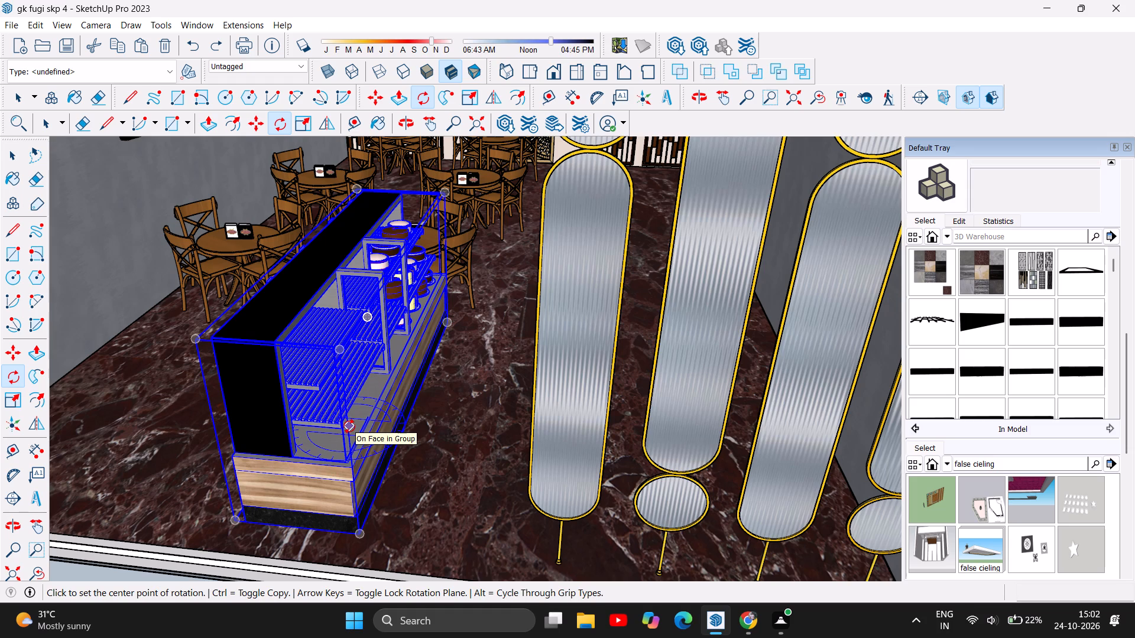
Rotate the pastry display counter 180 degrees in the horizontal plane about a point near its end by the open front, and deselect it.
click(349, 427)
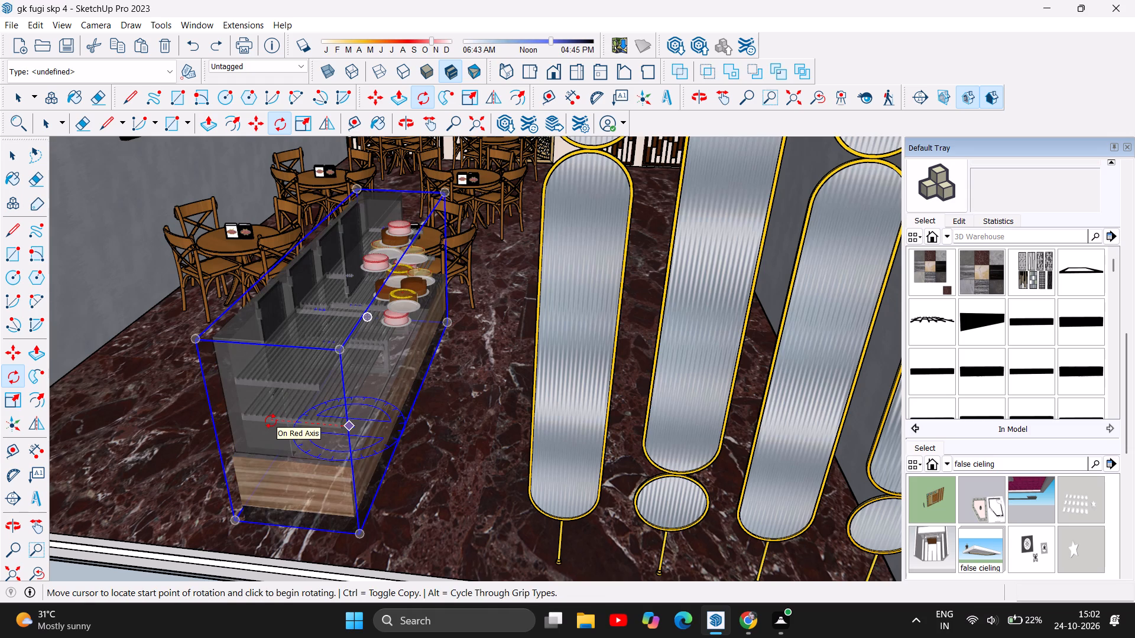
click(271, 421)
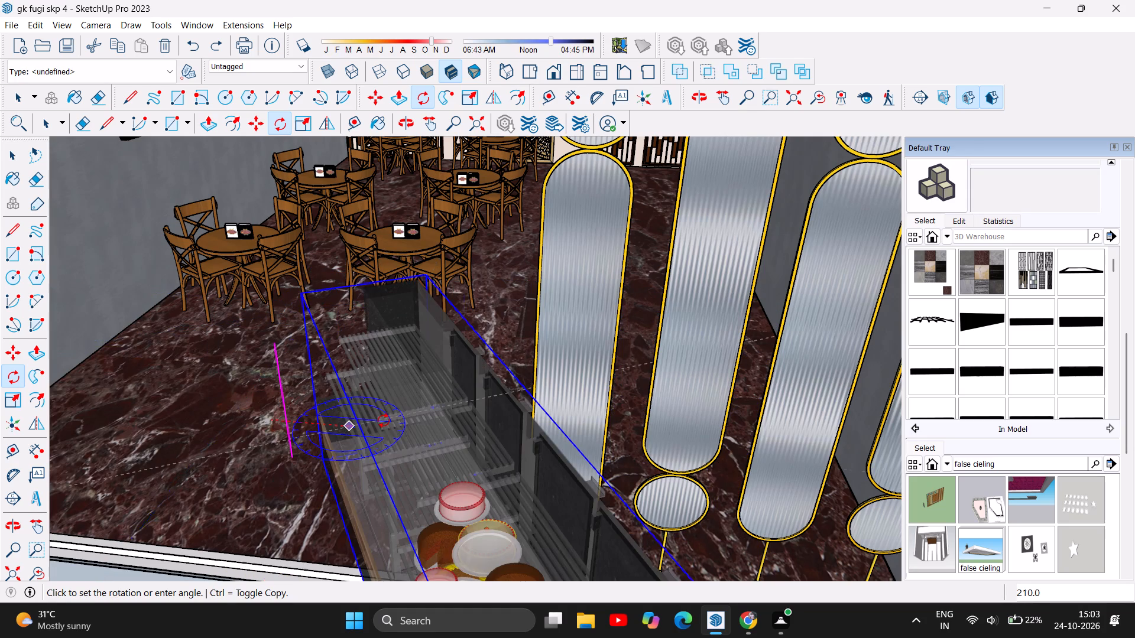
click(363, 428)
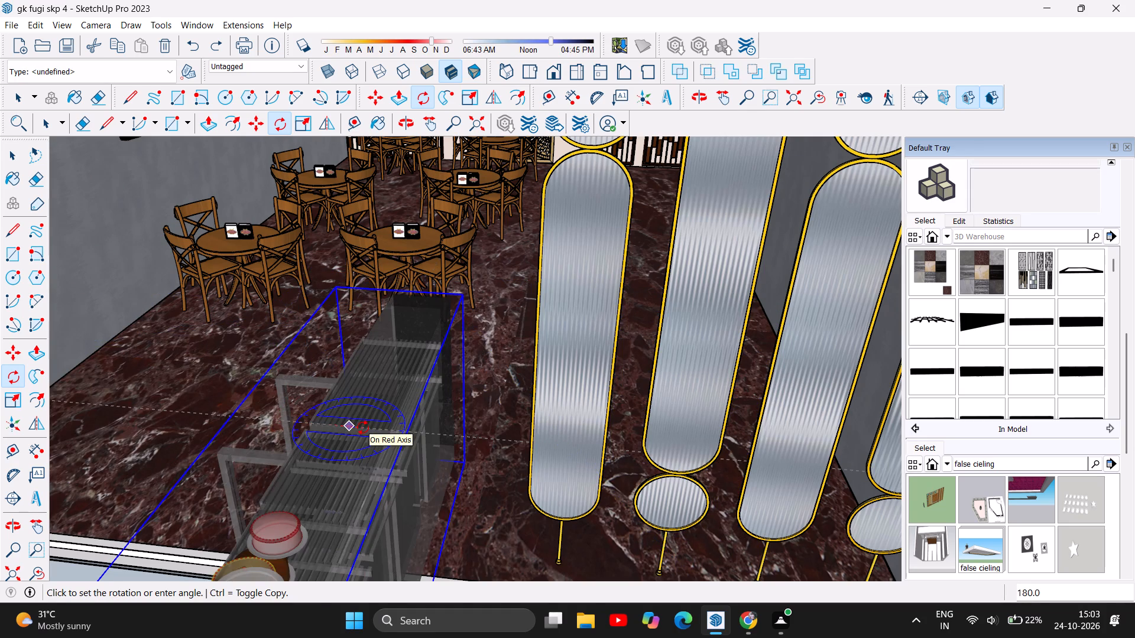
scroll(448, 282, down, 5)
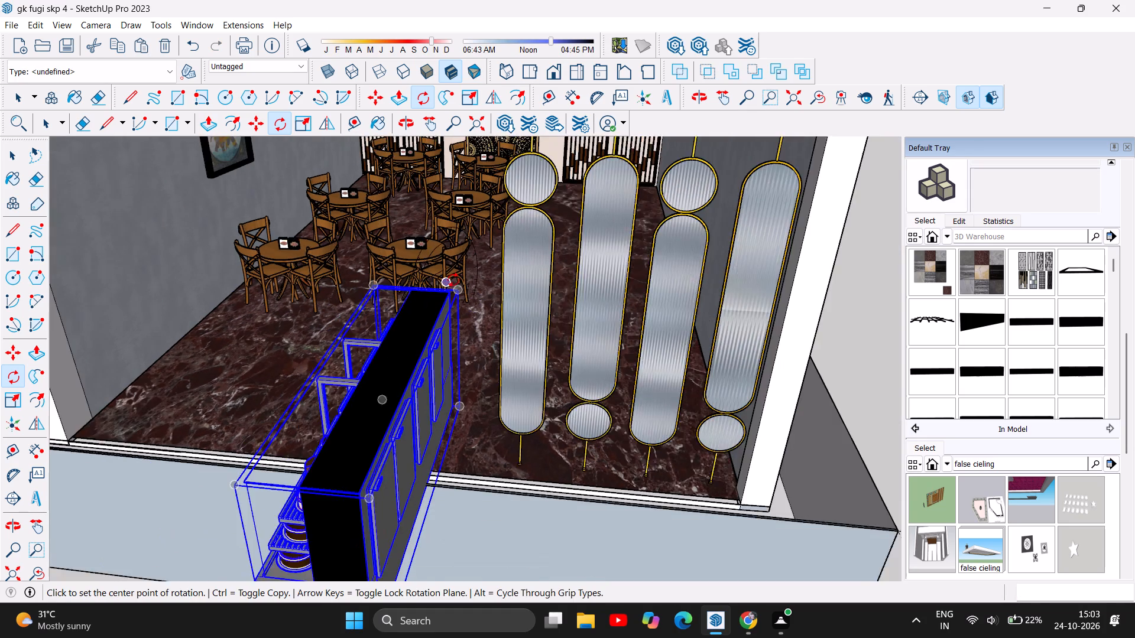
scroll(453, 280, down, 4)
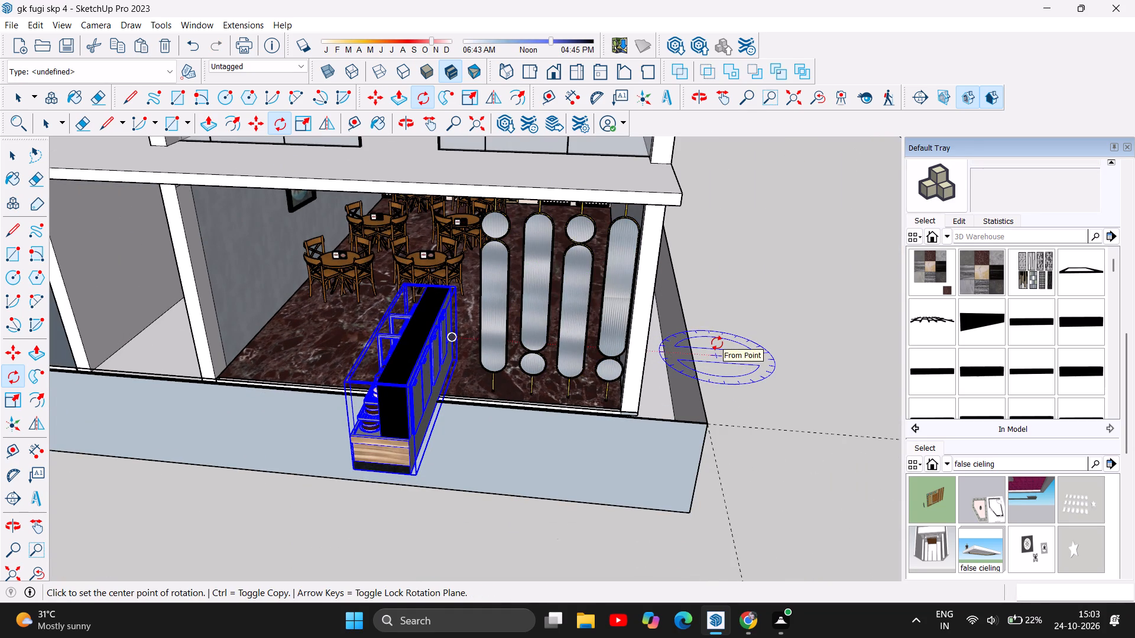
key(Escape)
key(Escape)
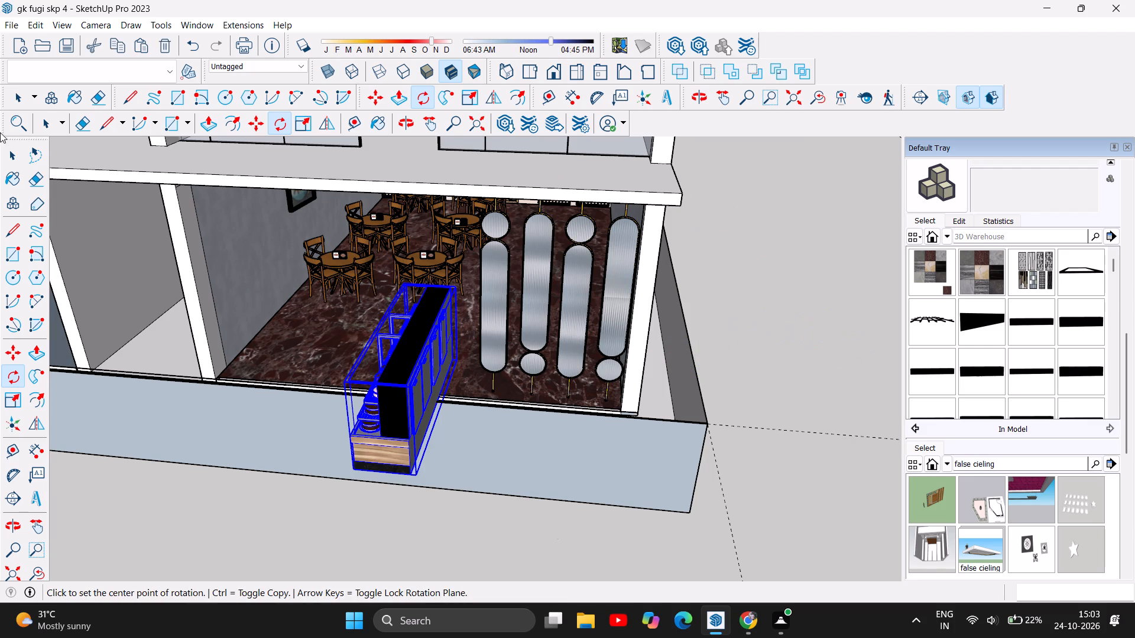
click(18, 154)
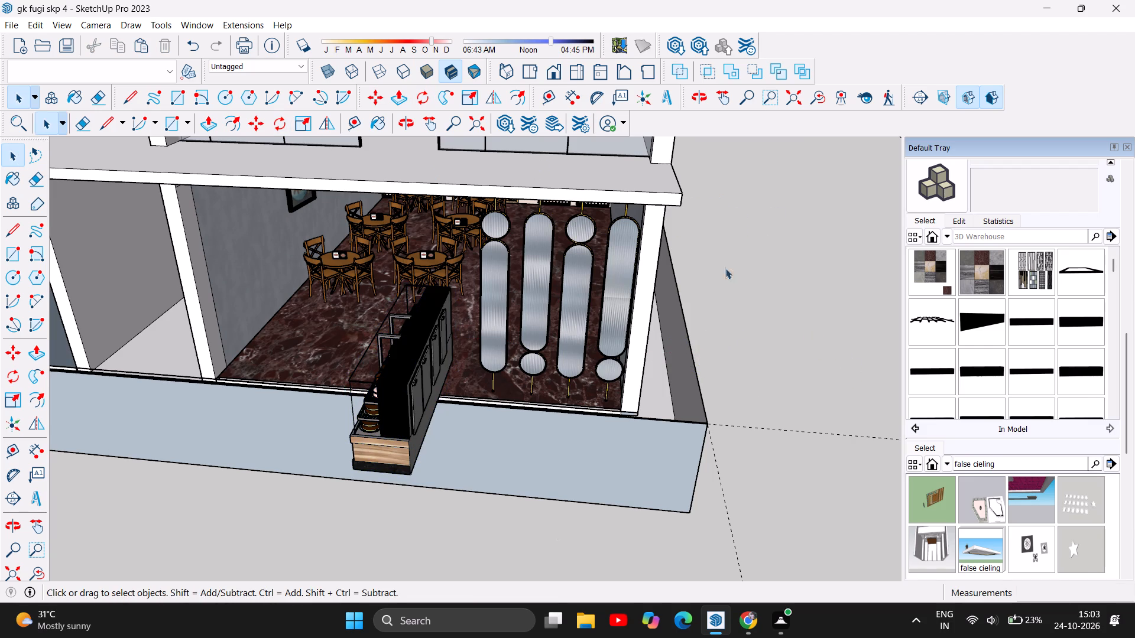
Move the pastry display counter about 9' 8" from the open front into the dining room, behind the arched fluted-glass screens.
scroll(330, 380, up, 4)
click(440, 484)
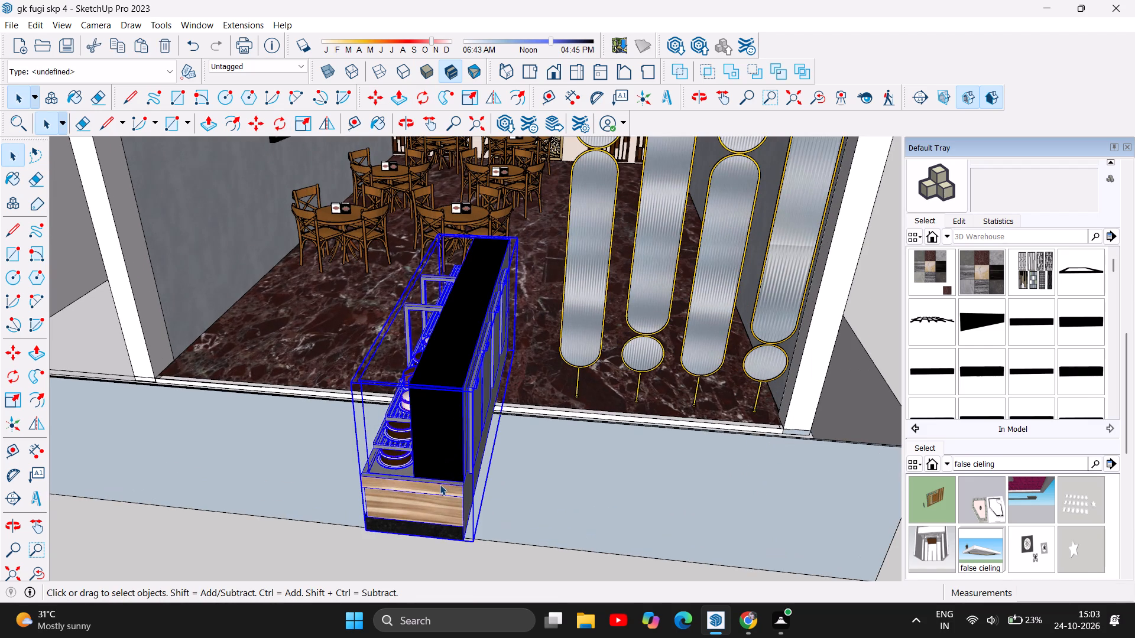
click(368, 96)
drag(383, 424, 454, 338)
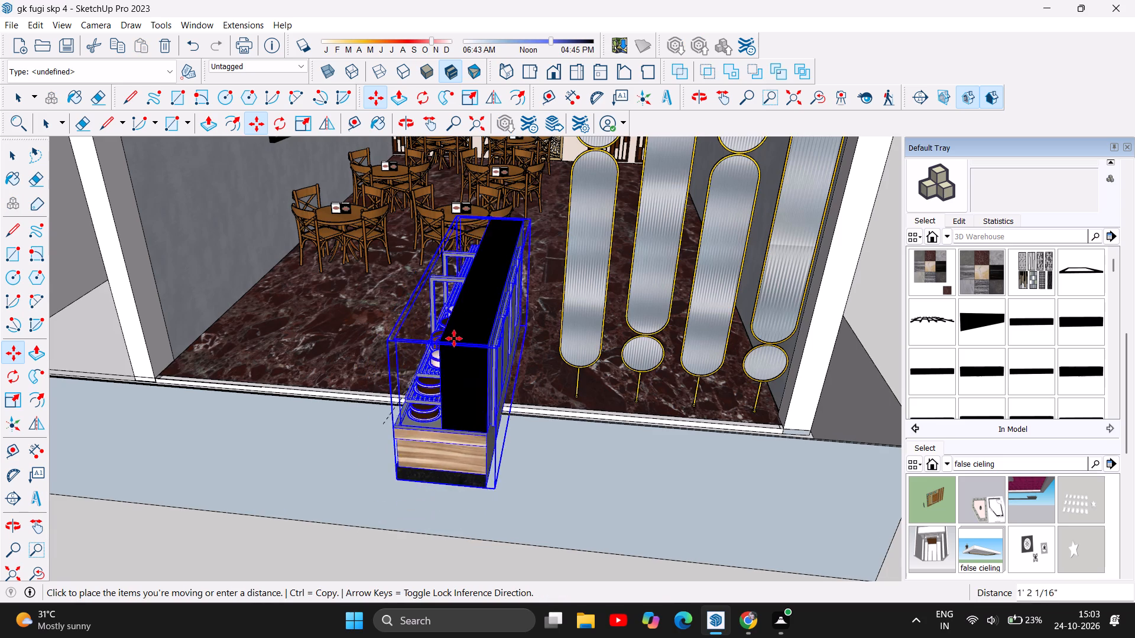
drag(454, 338, 627, 205)
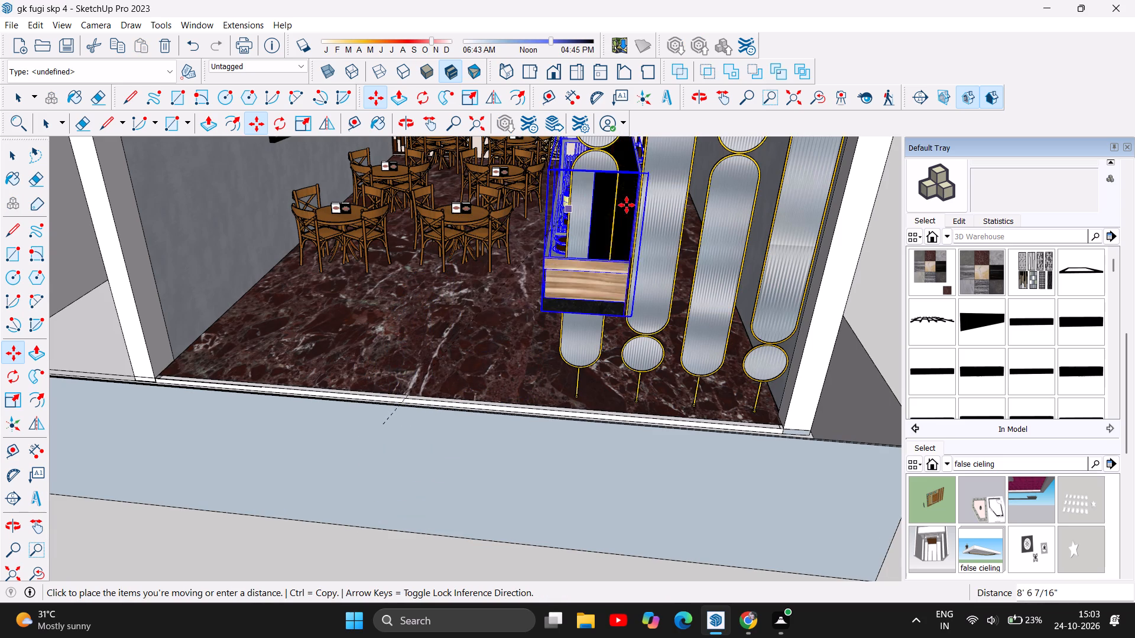
drag(627, 205, 669, 216)
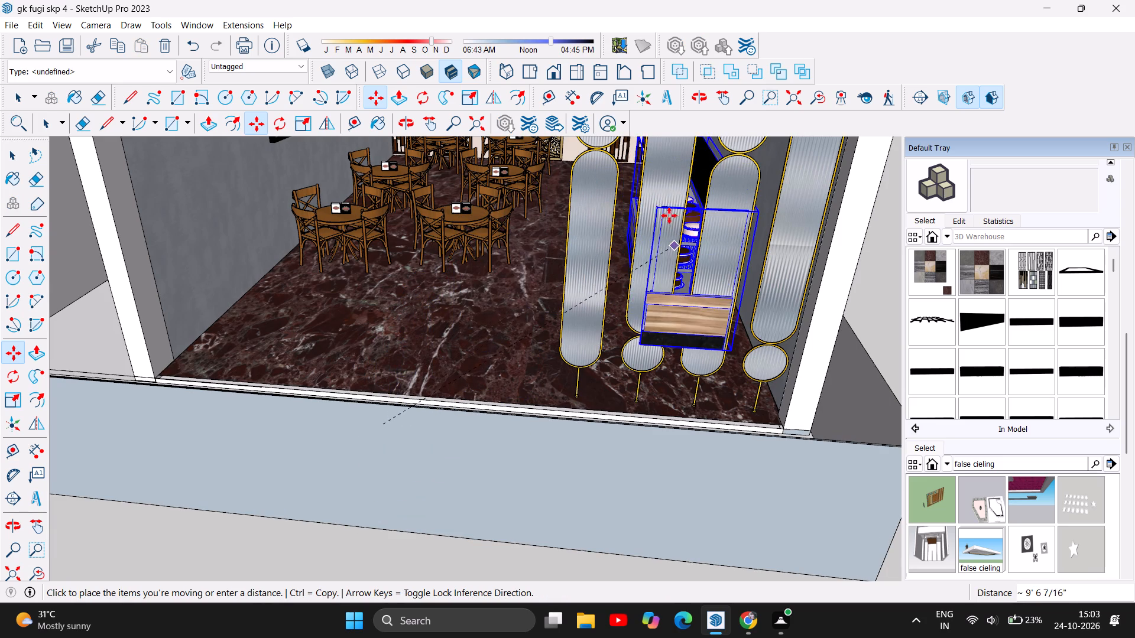
drag(669, 216, 657, 177)
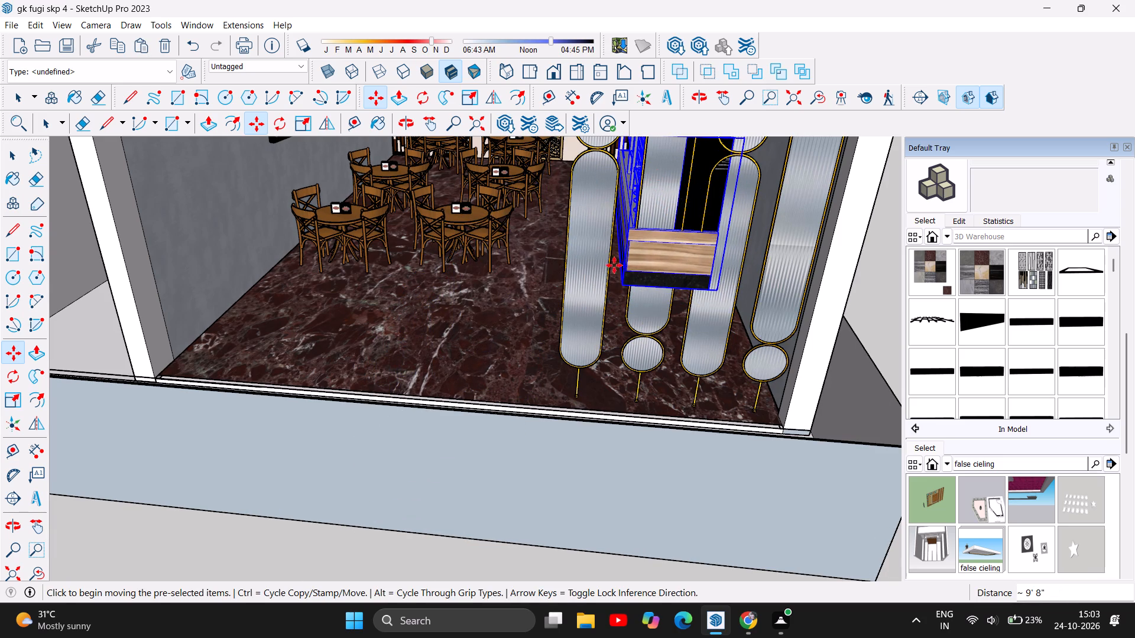
Move the pastry counter away from the grey side wall and fluted-glass screens toward the room's open front.
click(397, 127)
drag(399, 281, 413, 288)
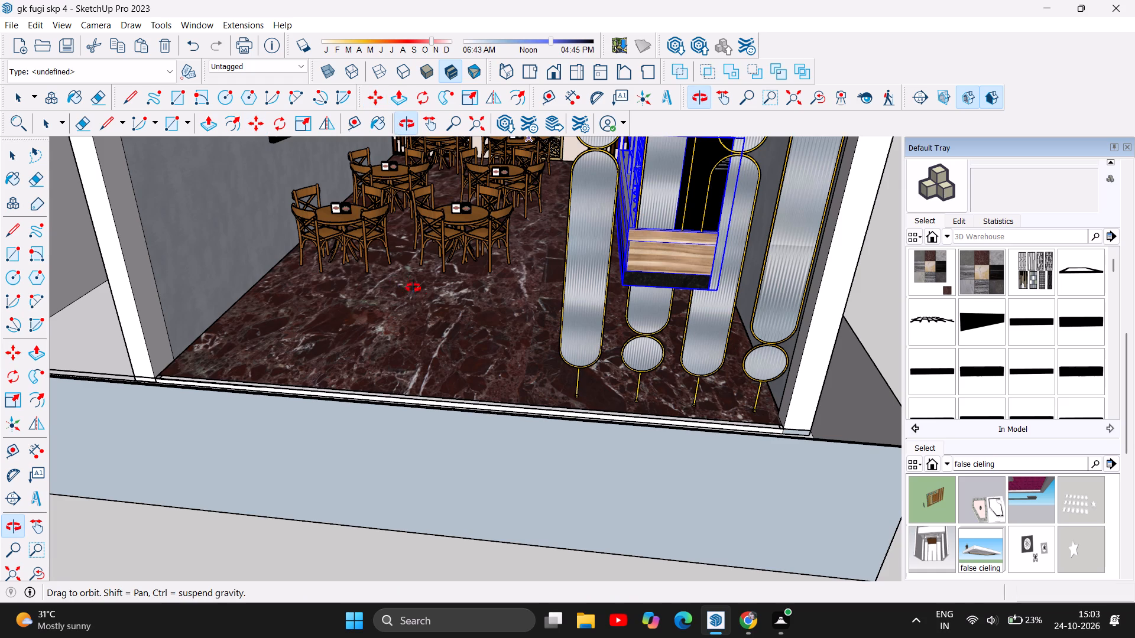
drag(413, 288, 568, 315)
scroll(697, 193, up, 7)
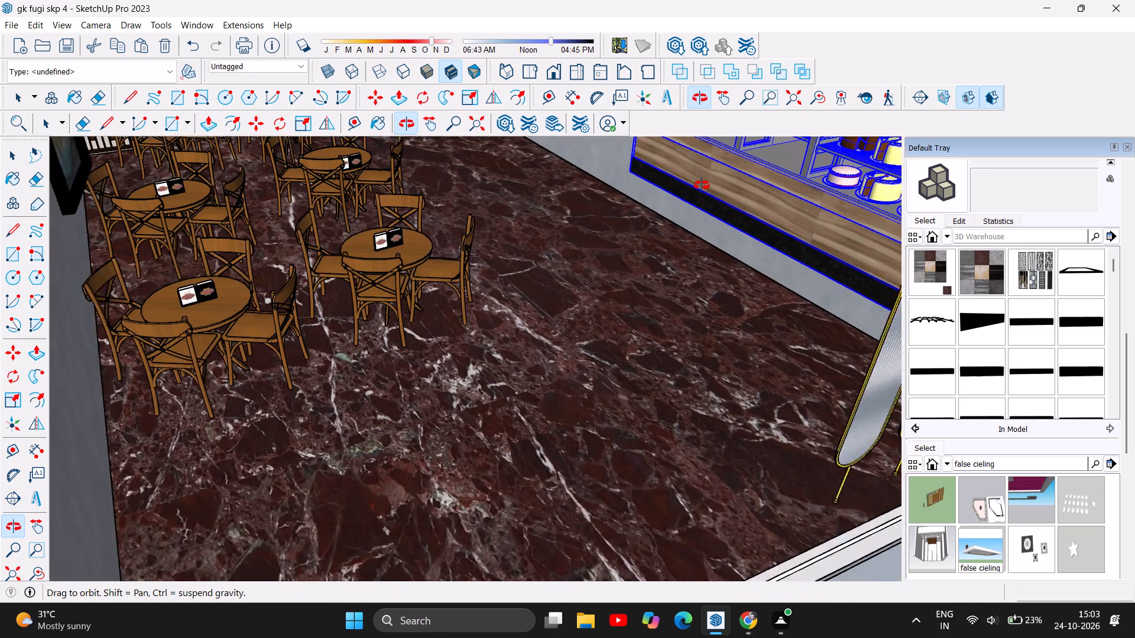
drag(578, 357, 586, 274)
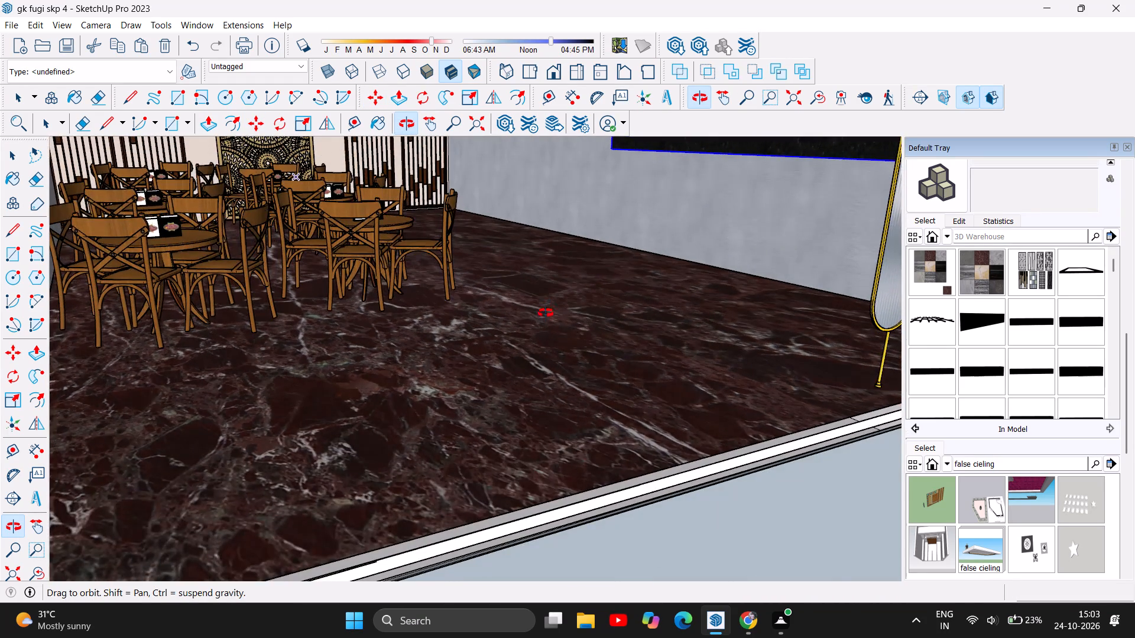
scroll(546, 313, down, 11)
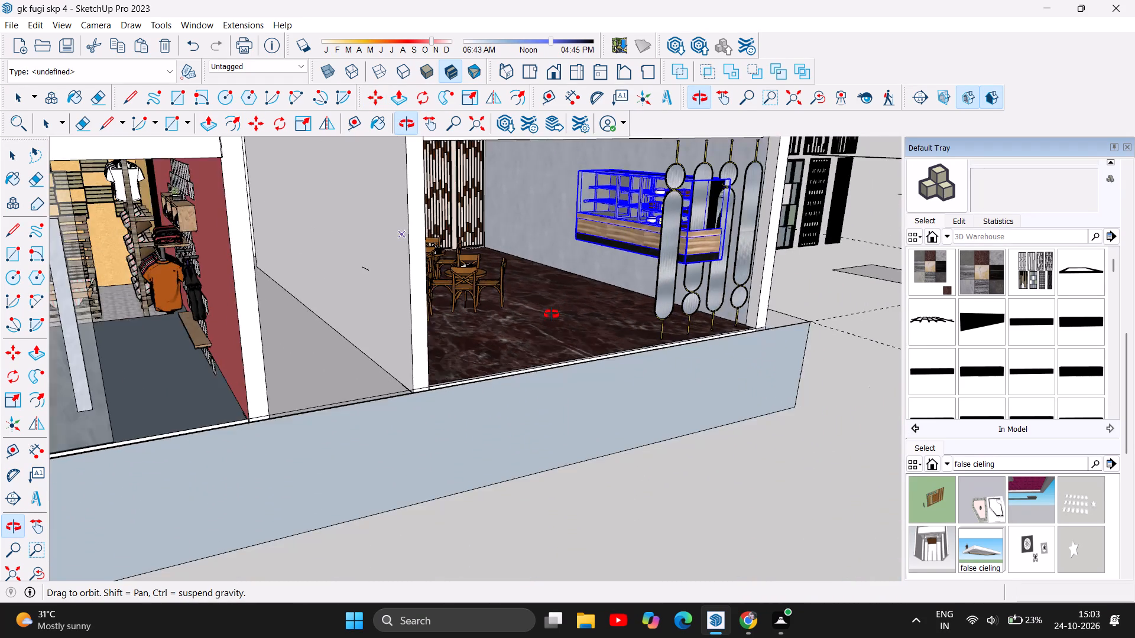
scroll(648, 188, up, 6)
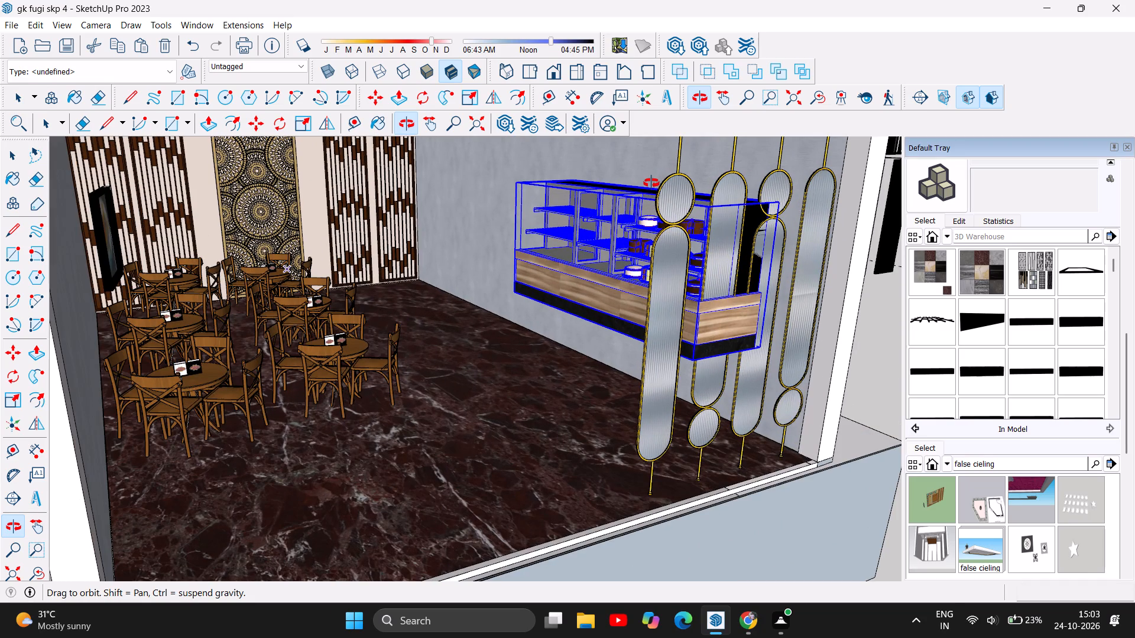
click(371, 92)
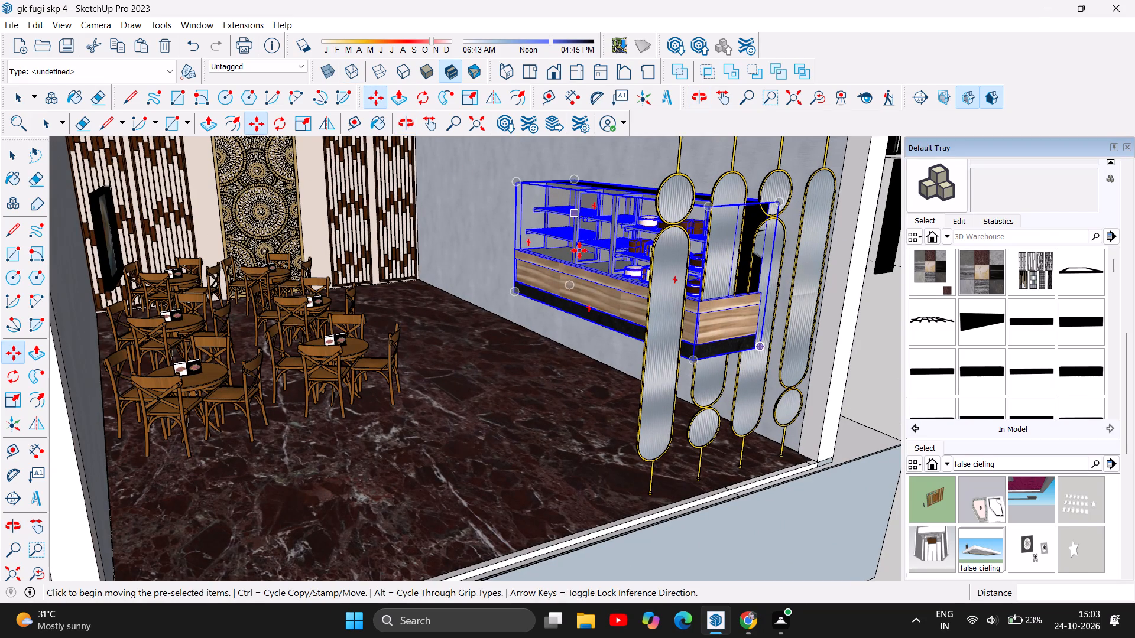
drag(579, 250, 455, 289)
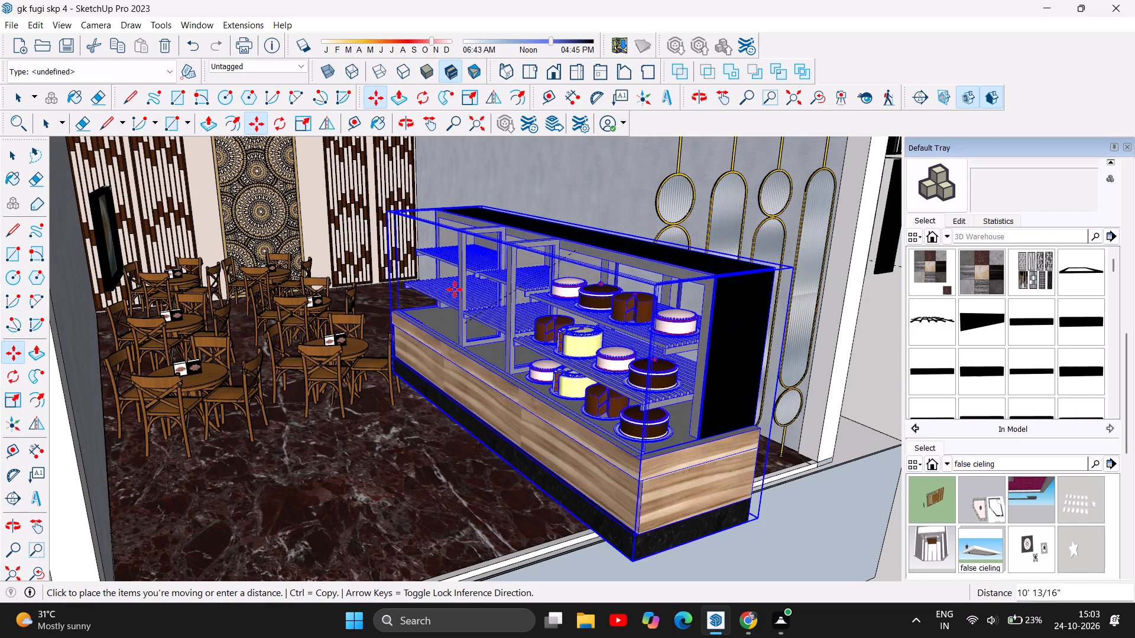
drag(455, 289, 380, 349)
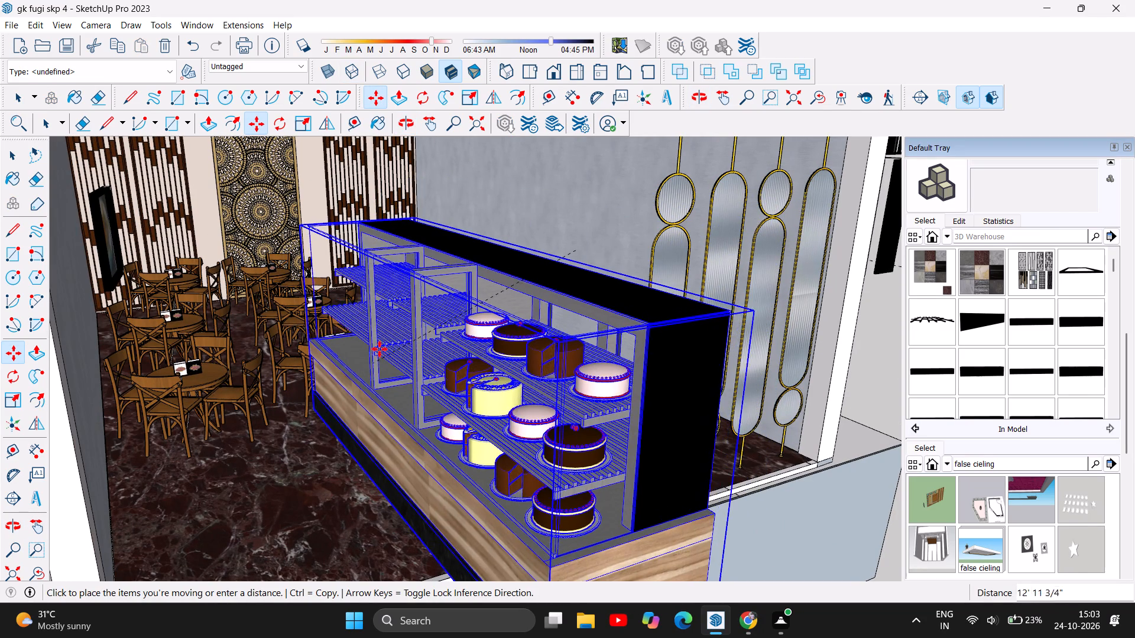
drag(380, 349, 396, 320)
Move the pastry counter about 7' 10" onto the marble floor, between the dining tables and the fluted-glass screens.
scroll(440, 524, up, 5)
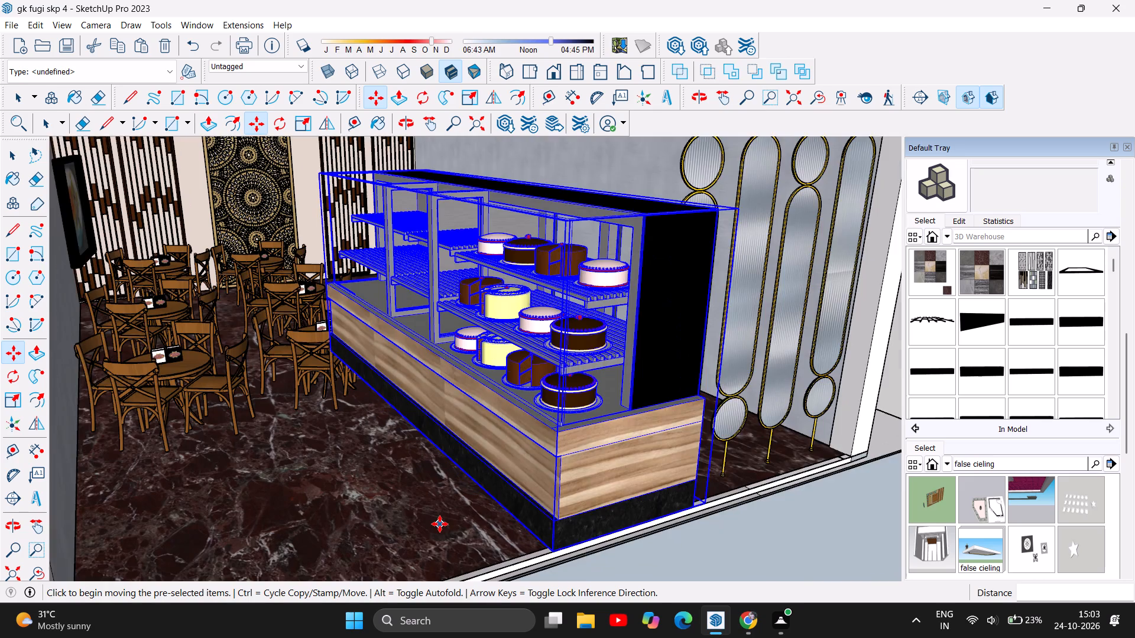
scroll(440, 524, up, 2)
drag(512, 433, 476, 488)
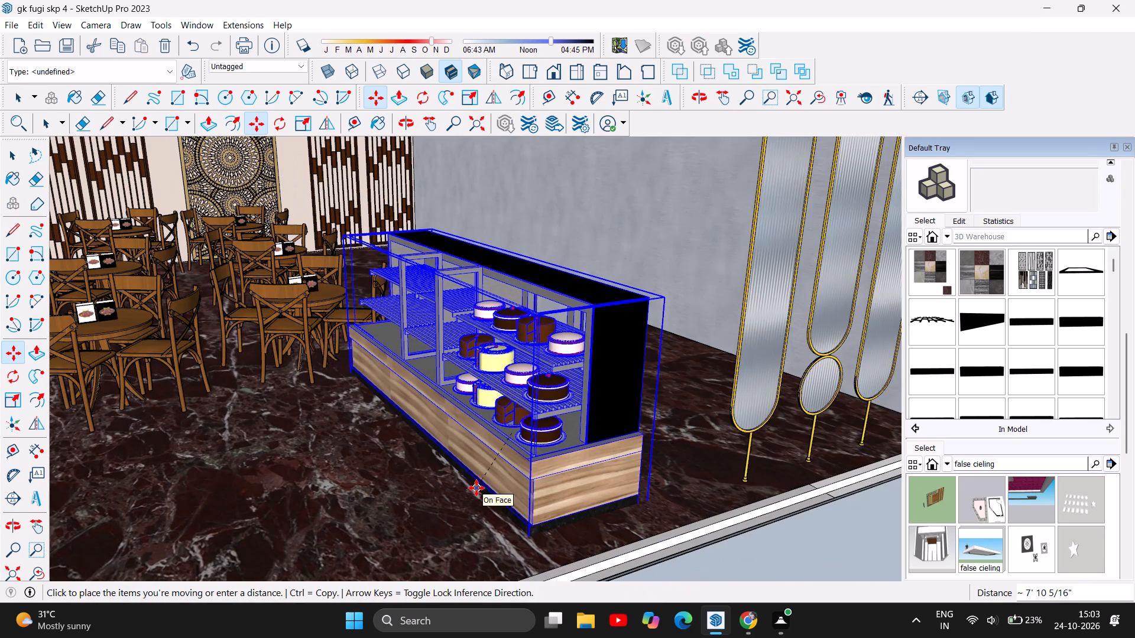
drag(476, 488, 476, 489)
Move the pastry counter about 16' 5" deeper into the room, near the slatted back wall and the grey side wall.
drag(439, 446, 450, 439)
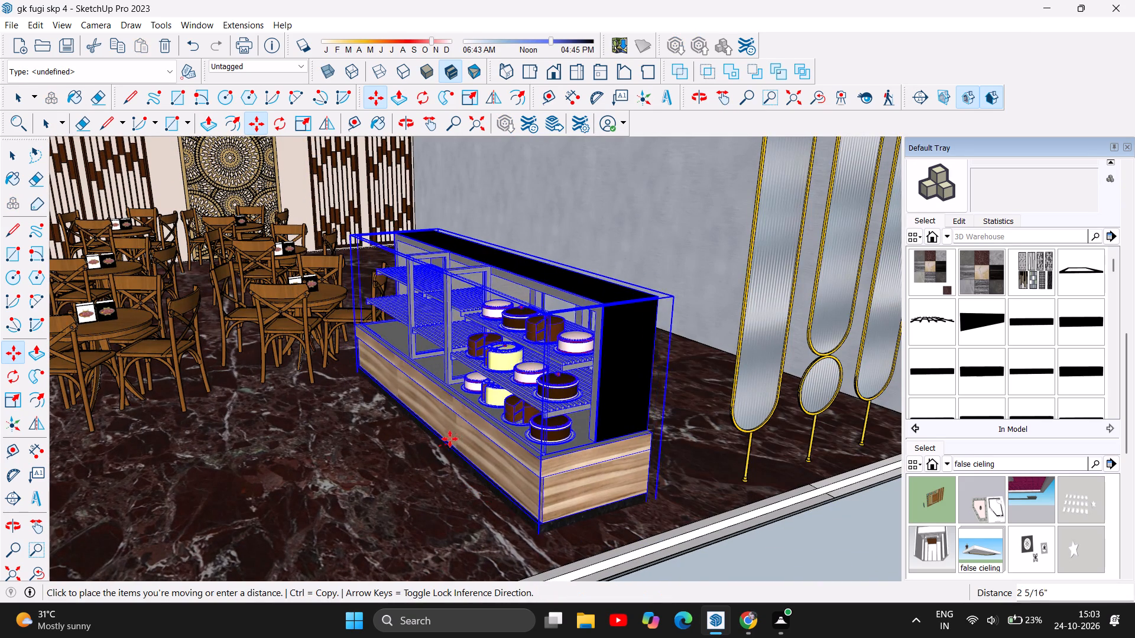
drag(450, 439, 494, 352)
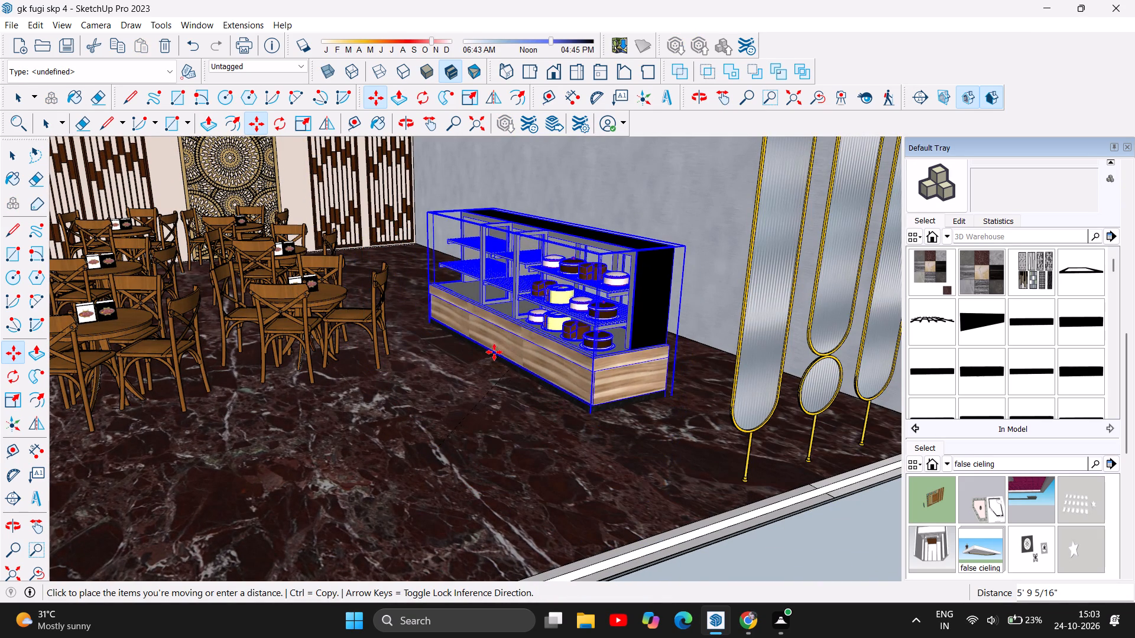
drag(494, 352, 500, 337)
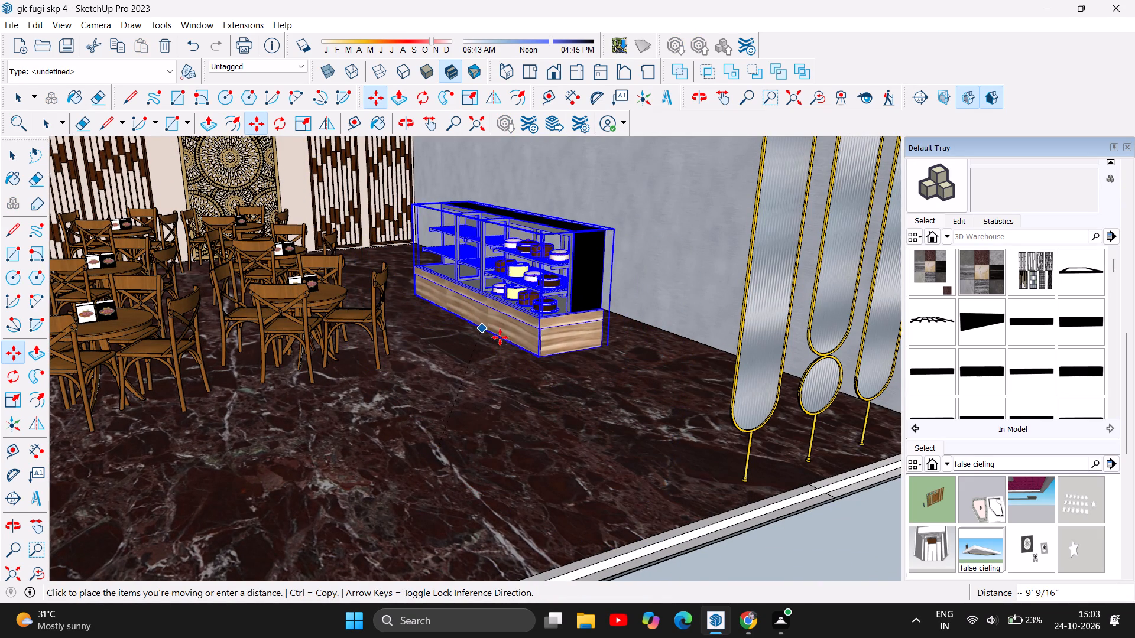
drag(500, 337, 446, 308)
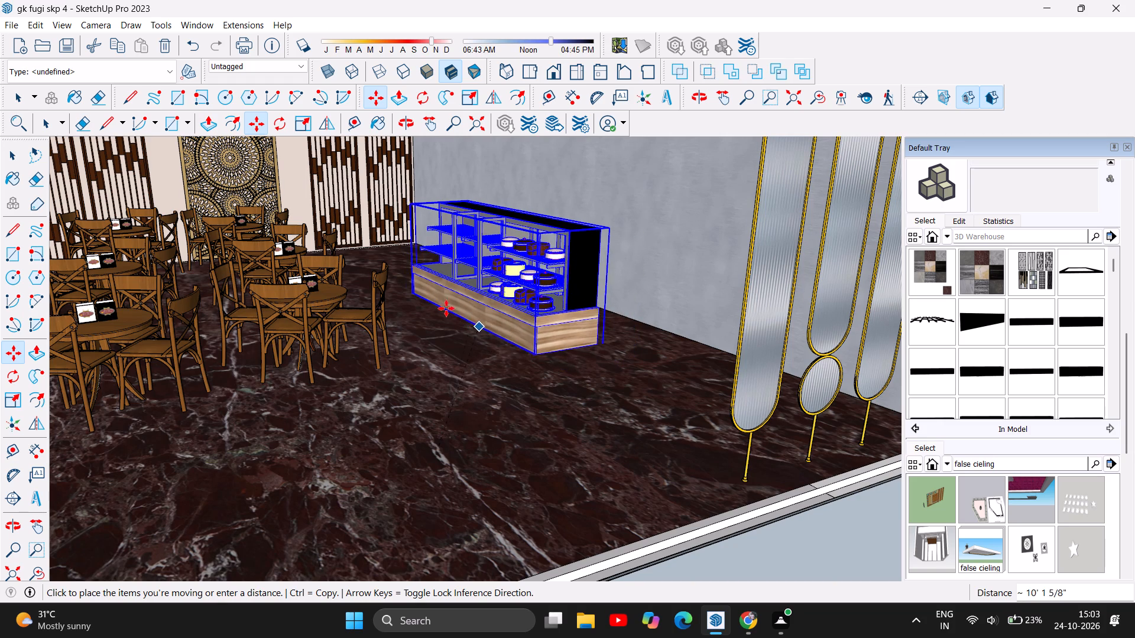
drag(446, 308, 374, 274)
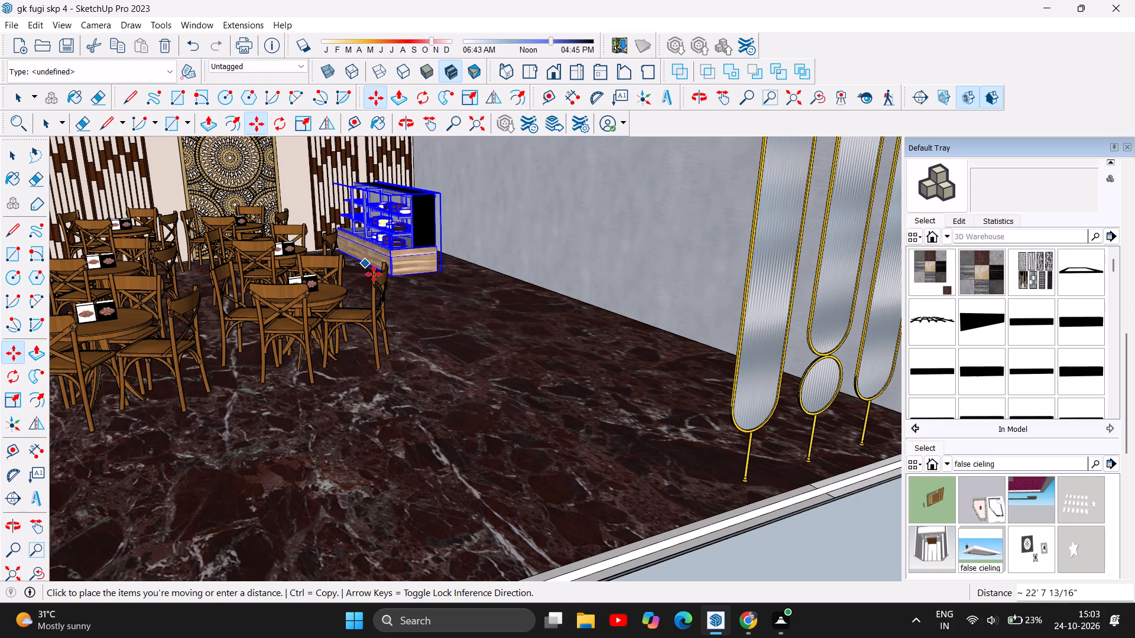
drag(374, 274, 379, 285)
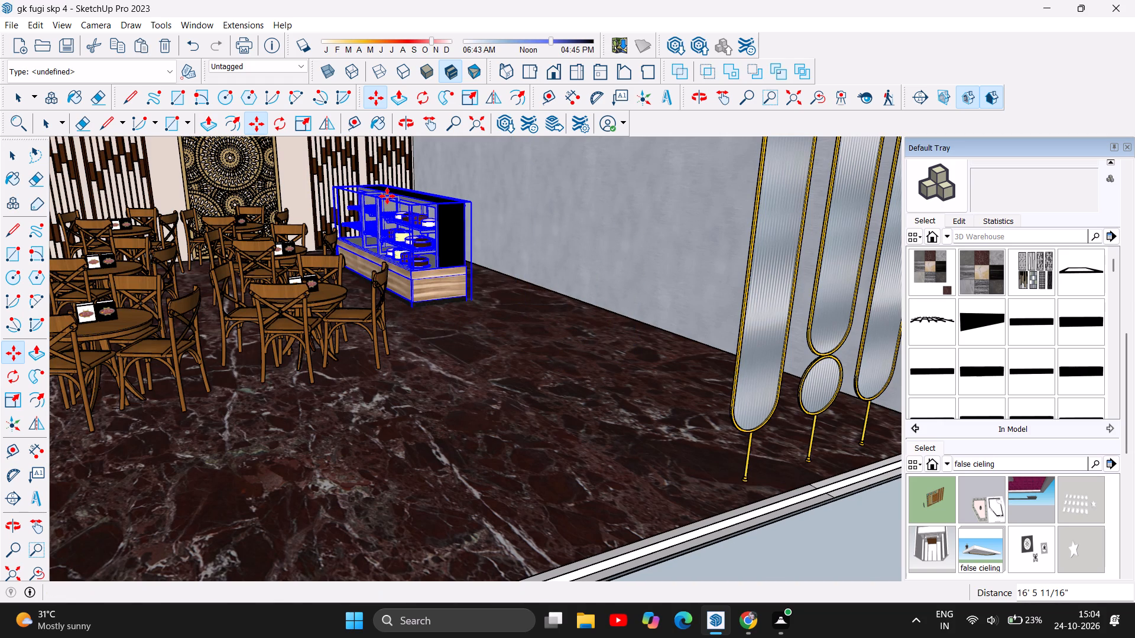
Raise the pastry counter about 9" so its black plinth stands above the marble floor.
scroll(387, 196, up, 5)
scroll(381, 268, up, 2)
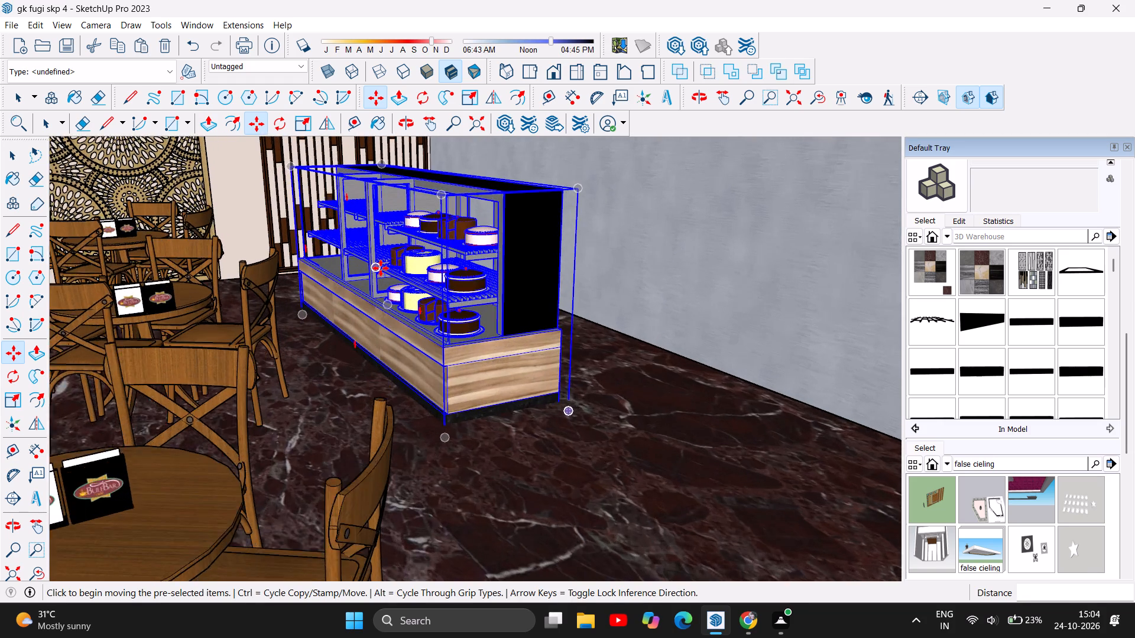
scroll(381, 268, up, 2)
drag(368, 309, 389, 296)
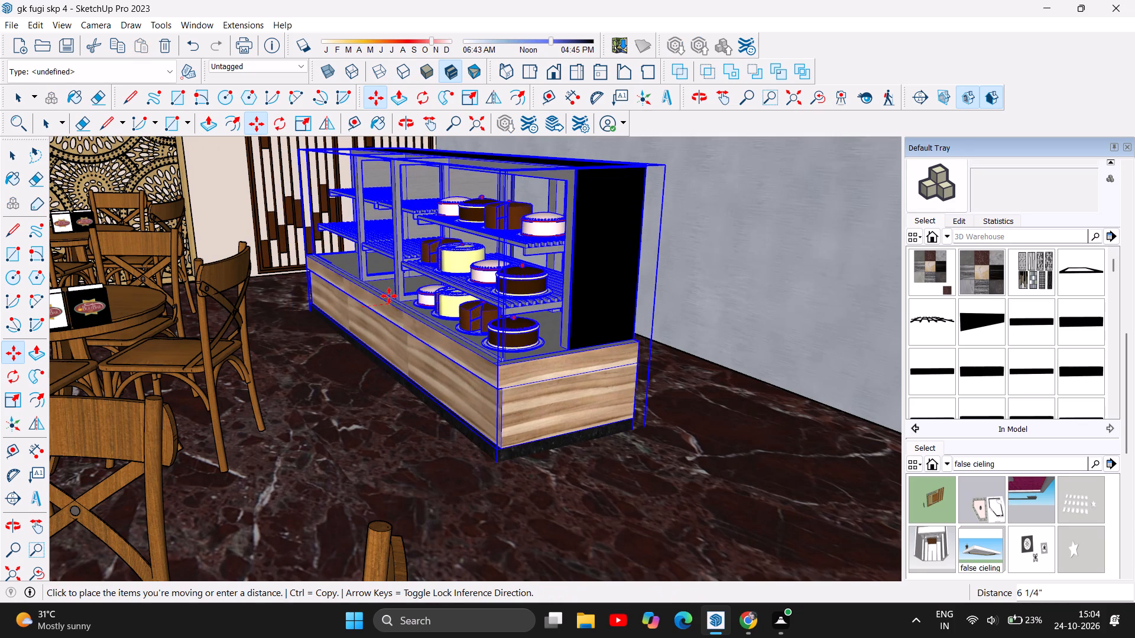
drag(389, 296, 358, 265)
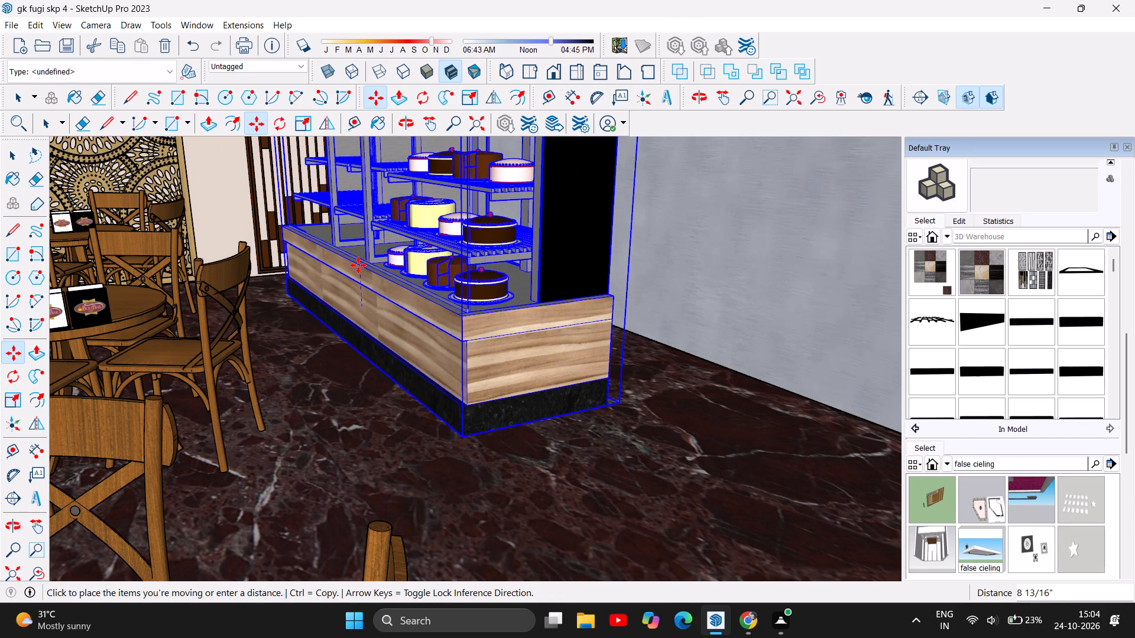
Shift the pastry counter about 1.5 feet along its length toward the slatted back wall.
scroll(385, 347, up, 5)
drag(431, 401, 429, 427)
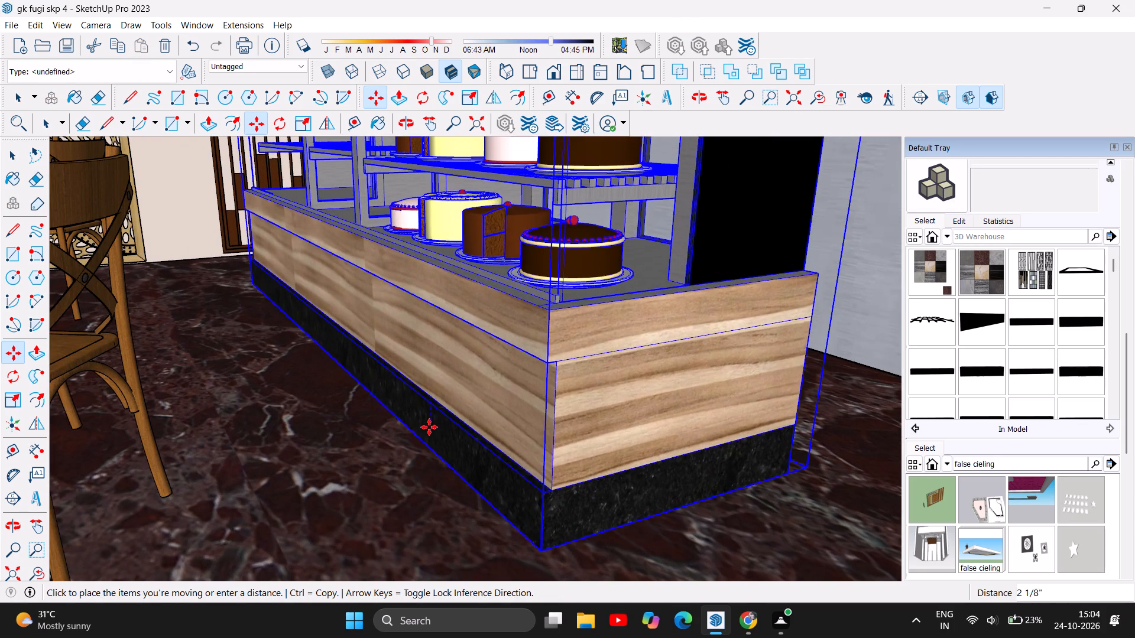
drag(429, 427, 452, 422)
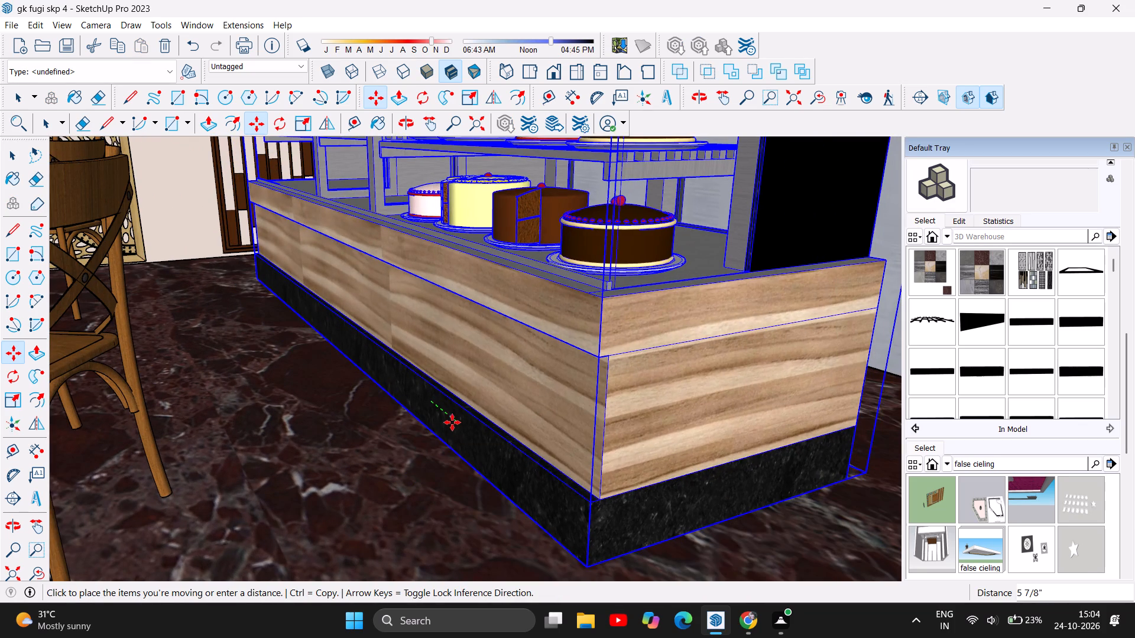
drag(452, 422, 395, 353)
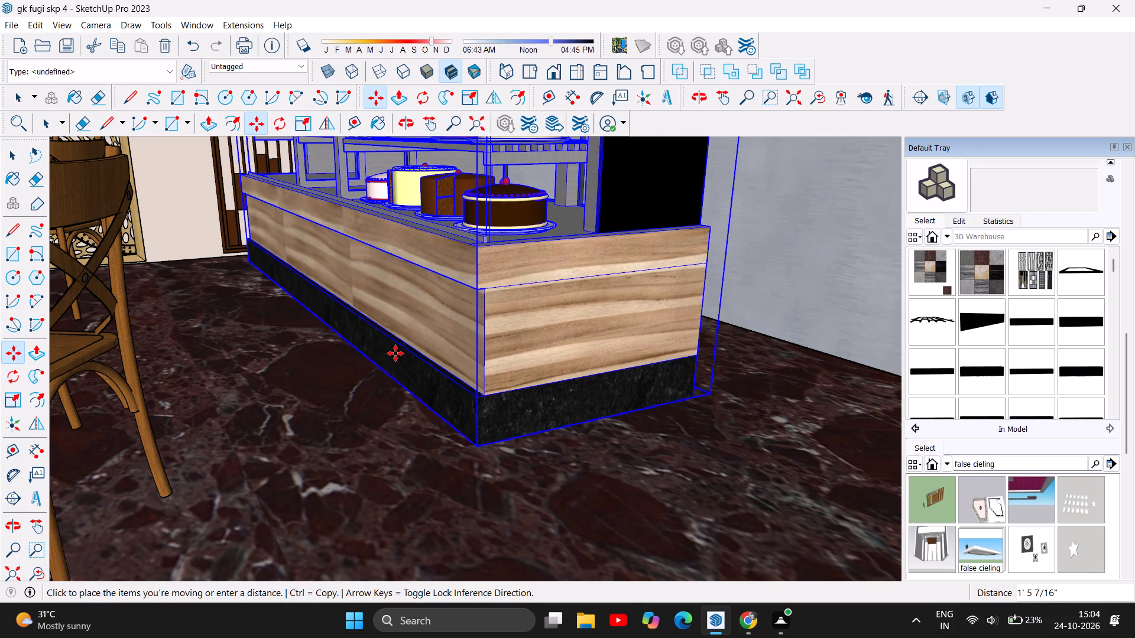
drag(395, 353, 387, 348)
Slide the pastry counter about 1' 8" along its length toward the slatted back wall.
scroll(407, 476, down, 3)
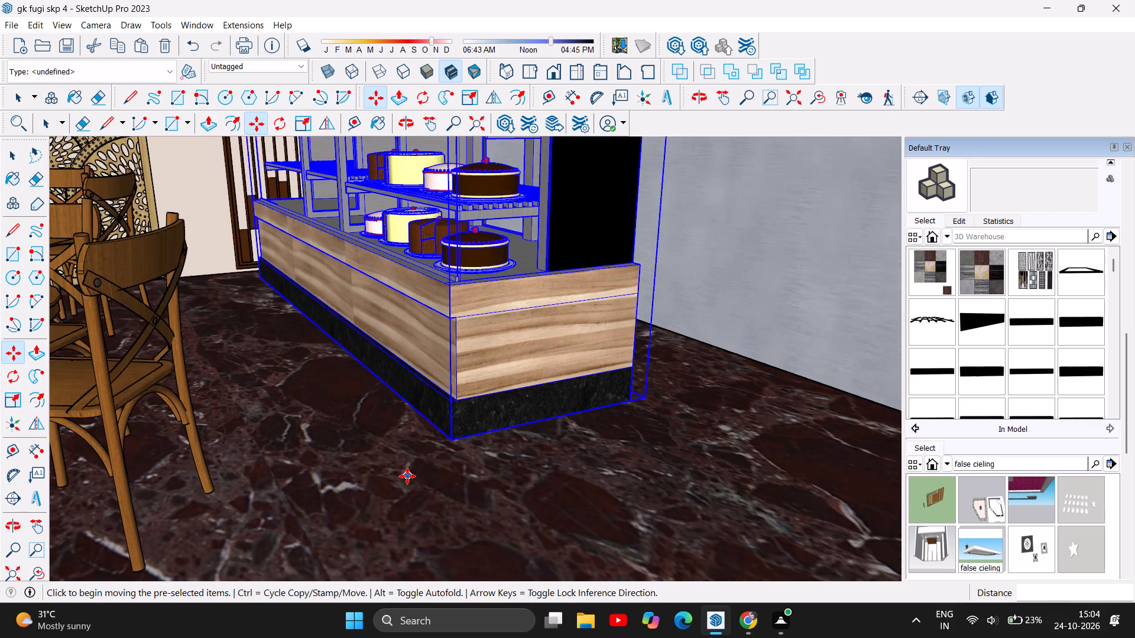
scroll(407, 476, down, 6)
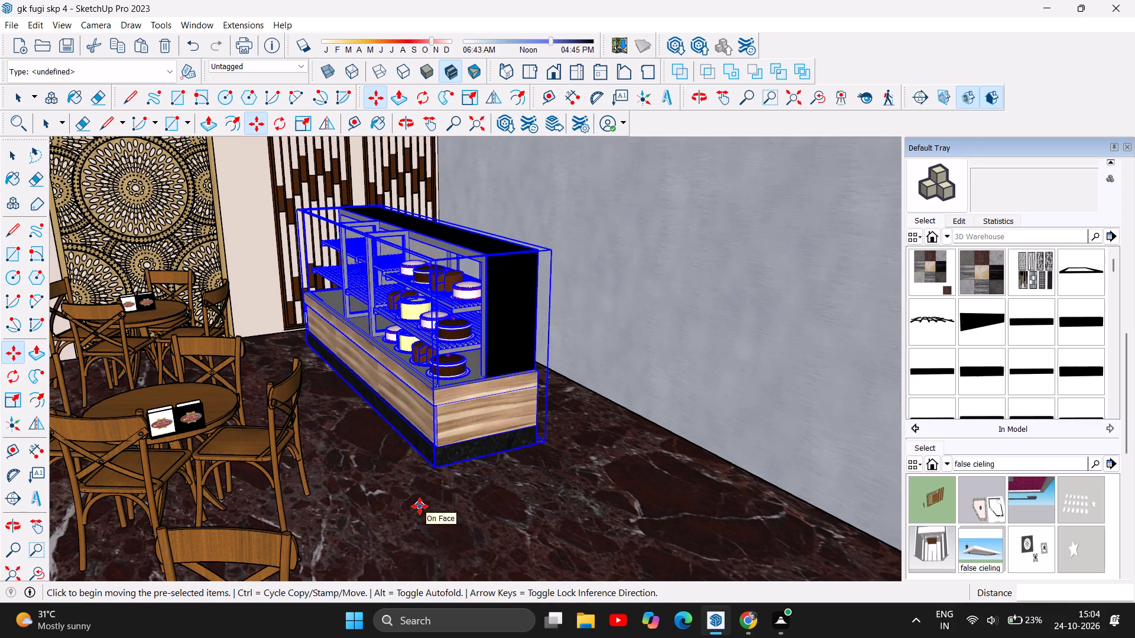
scroll(323, 243, up, 4)
scroll(254, 297, up, 2)
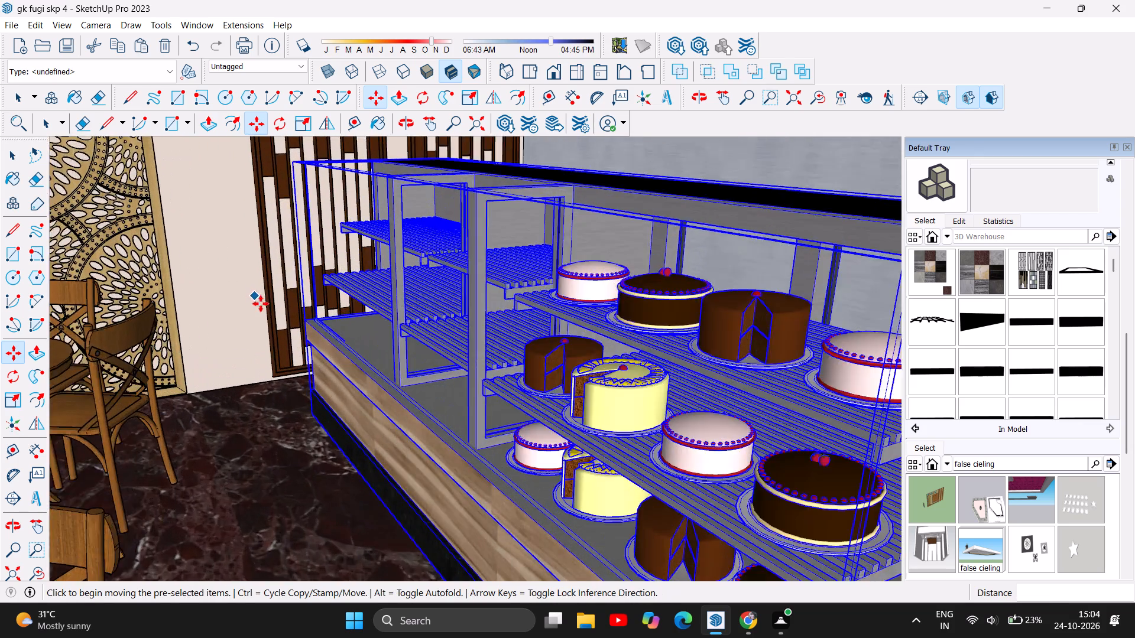
scroll(261, 304, up, 1)
drag(465, 501, 439, 479)
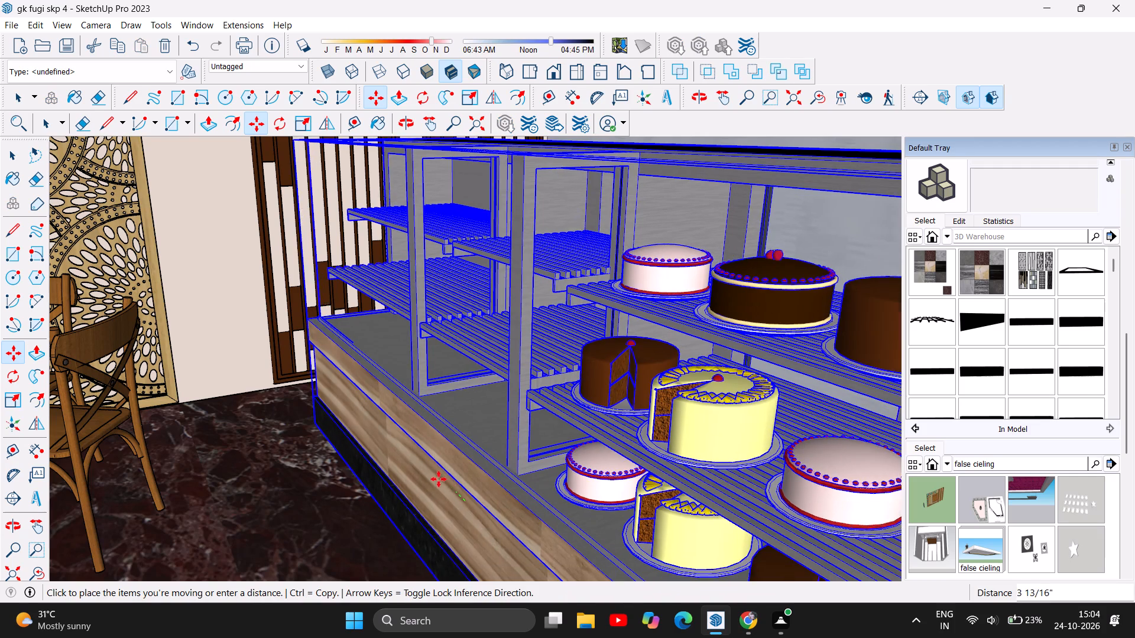
drag(439, 479, 400, 441)
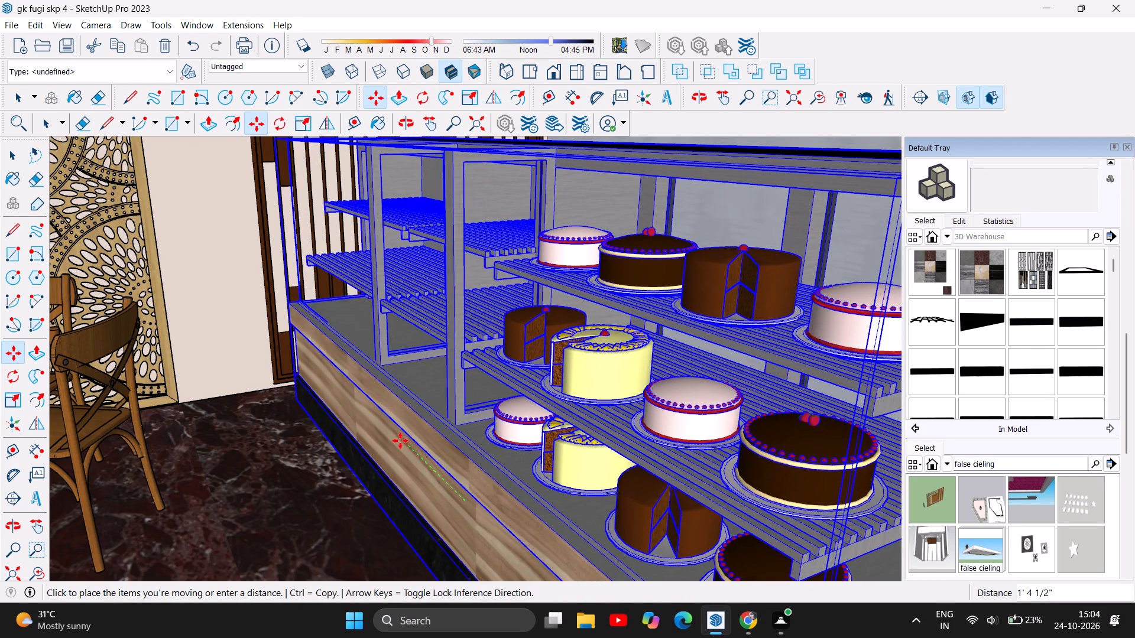
drag(400, 441, 380, 423)
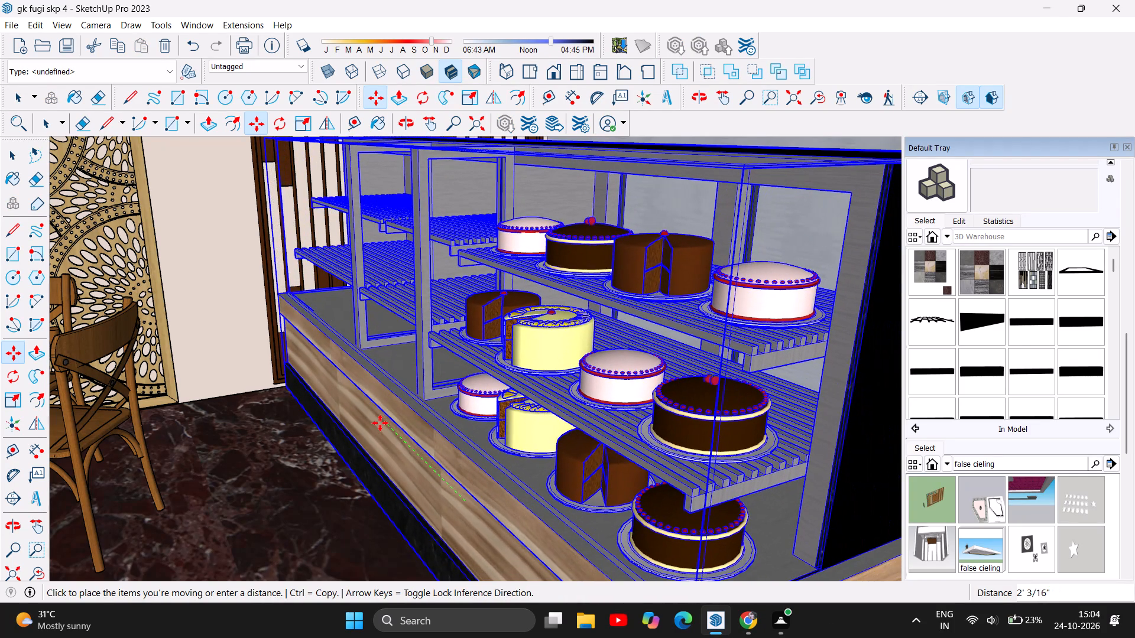
drag(380, 423, 371, 415)
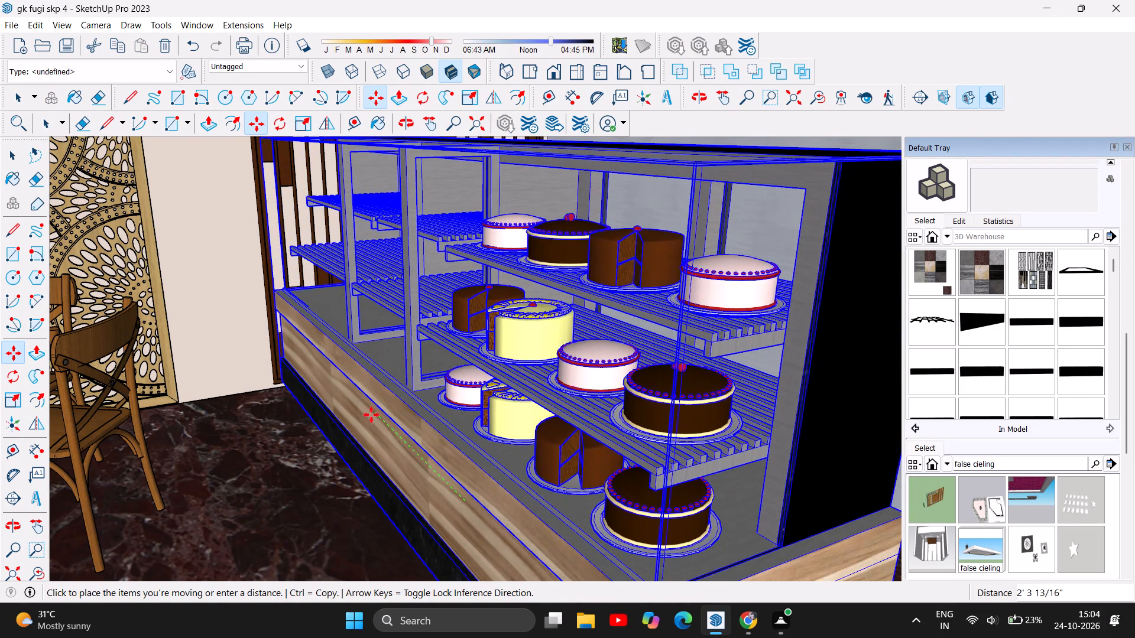
drag(371, 415, 344, 377)
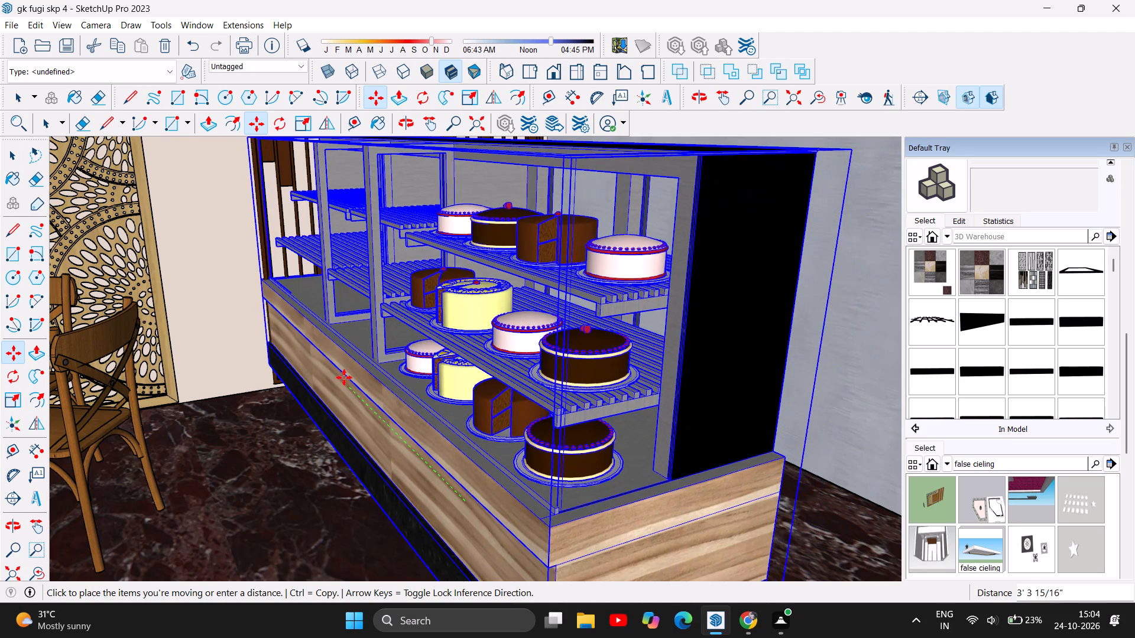
drag(344, 377, 357, 401)
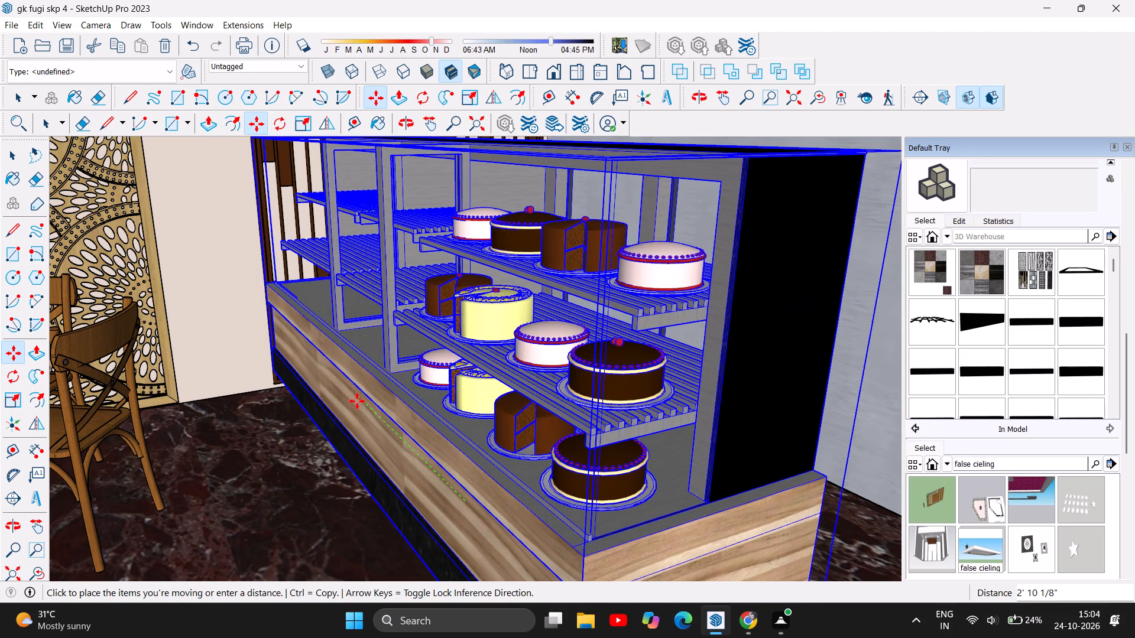
drag(357, 401, 378, 435)
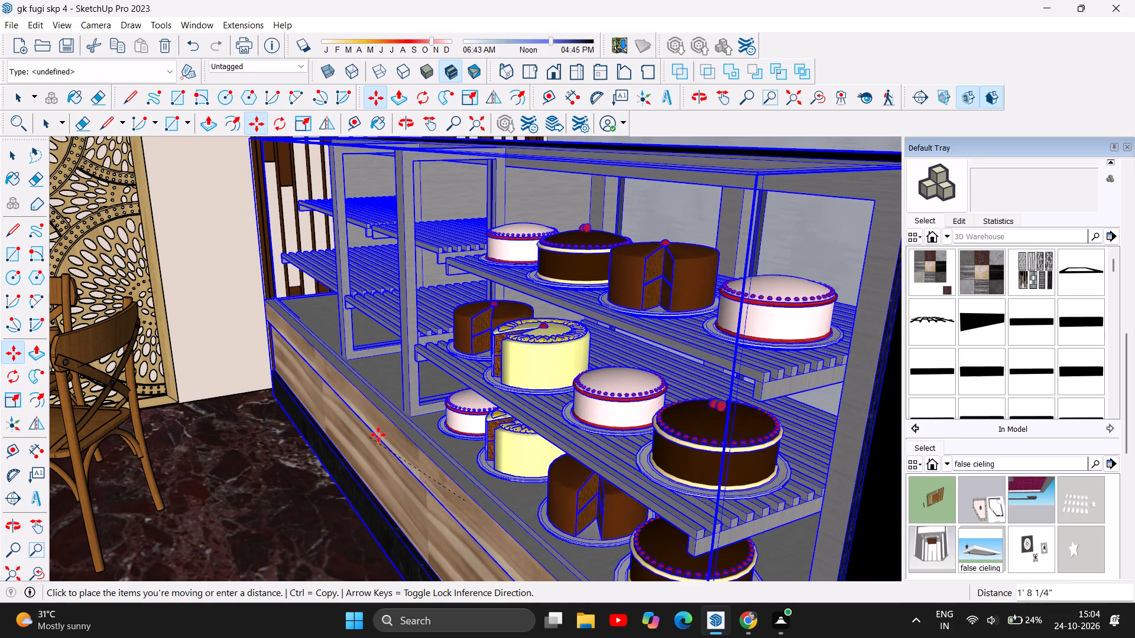
drag(378, 435, 385, 430)
Fine-adjust the pastry counter's black plinth near the slatted back wall, finishing with a nudge of about 13/16".
scroll(287, 406, up, 6)
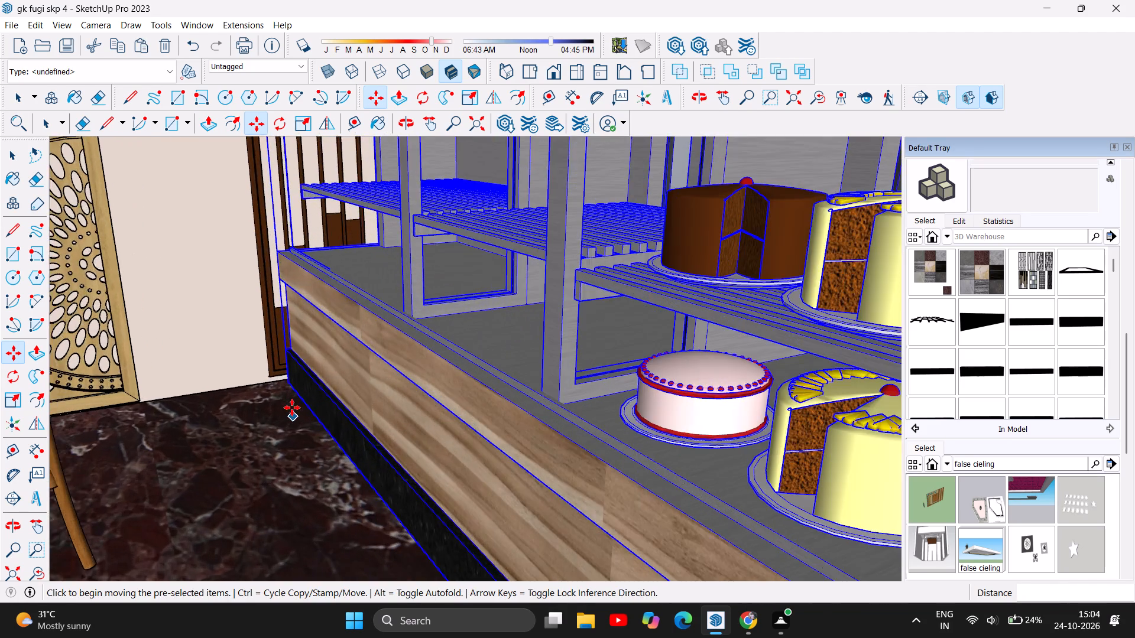
scroll(292, 408, up, 7)
drag(410, 371, 385, 430)
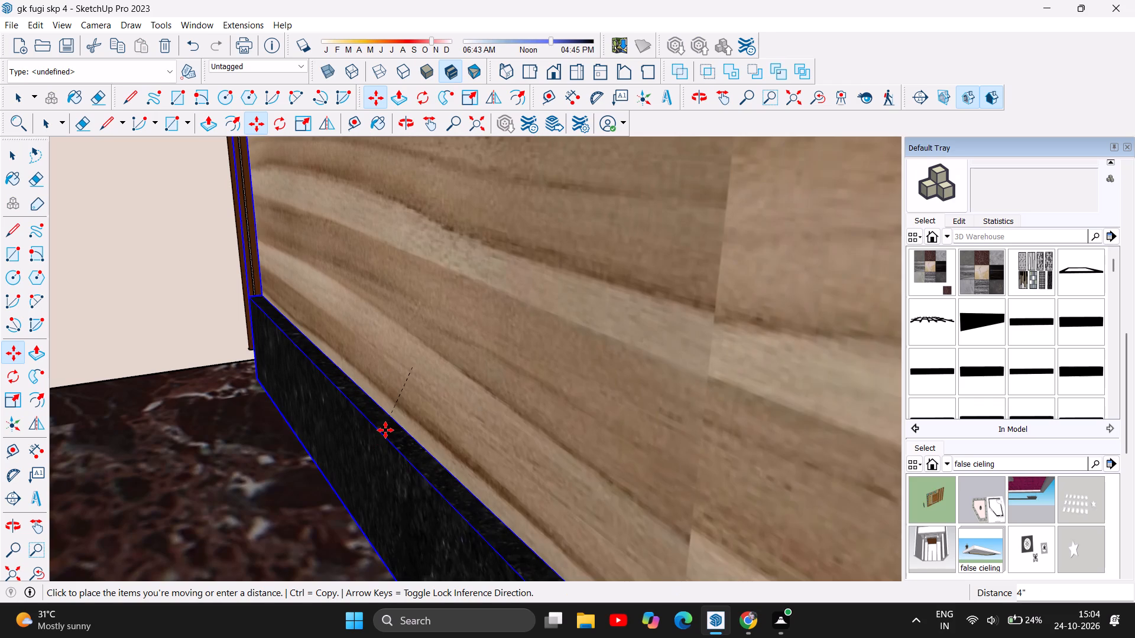
drag(385, 430, 405, 450)
scroll(267, 450, up, 13)
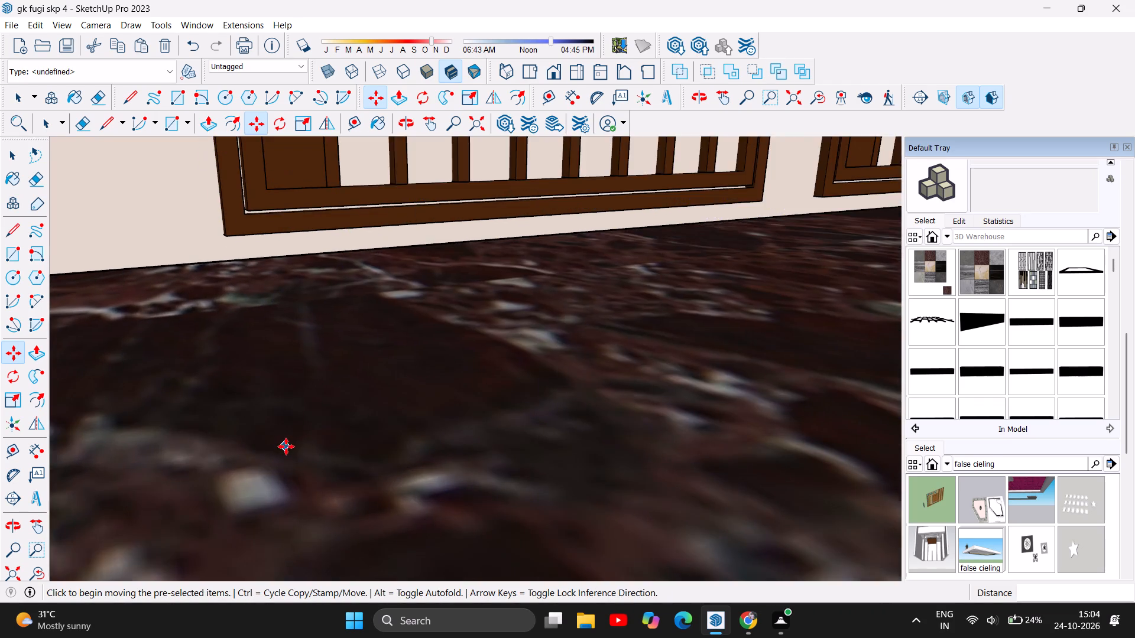
scroll(301, 444, down, 3)
scroll(429, 393, down, 3)
drag(544, 278, 530, 311)
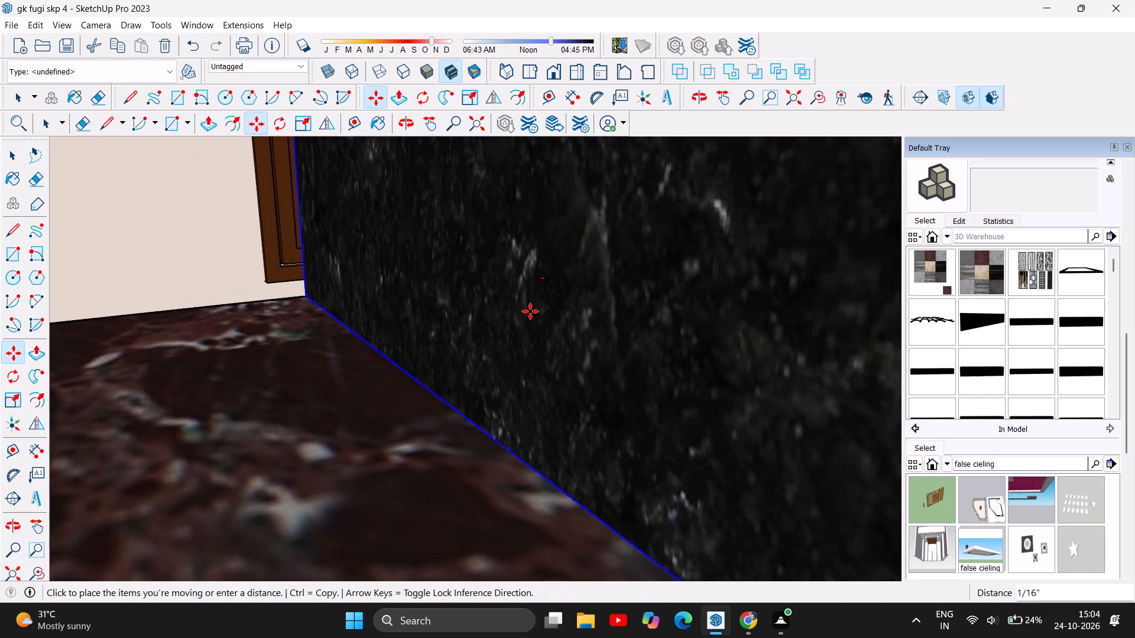
drag(530, 311, 587, 290)
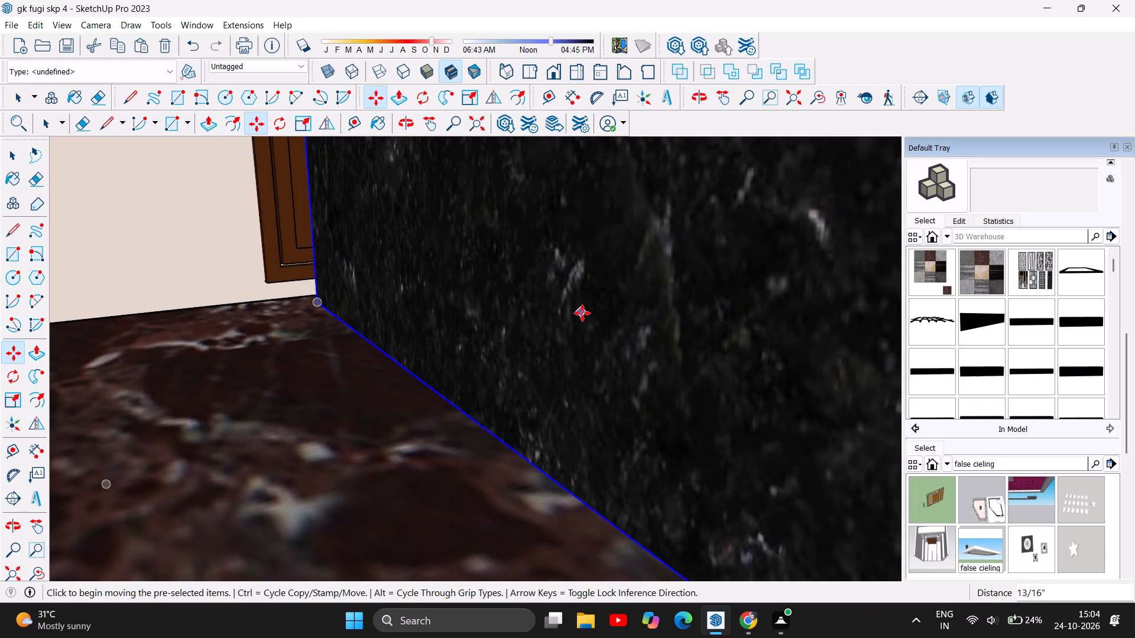
Shift the pastry counter by a few inches at its end near the slatted back wall, keeping its plinth on the marble floor.
scroll(591, 313, down, 18)
scroll(569, 385, down, 13)
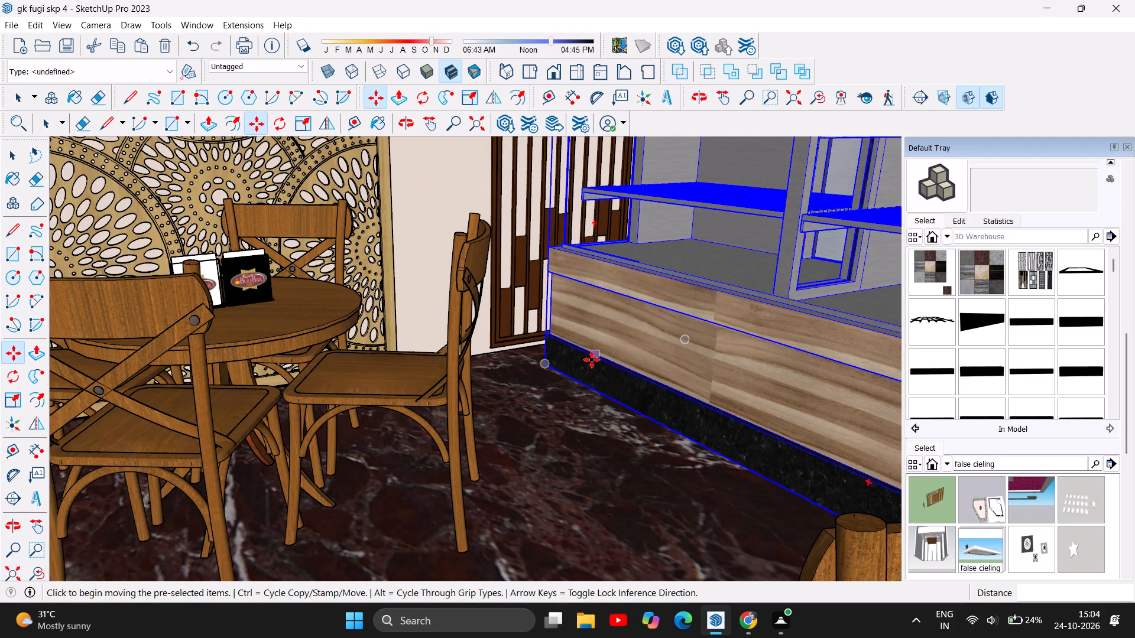
scroll(592, 360, up, 6)
drag(644, 269, 612, 363)
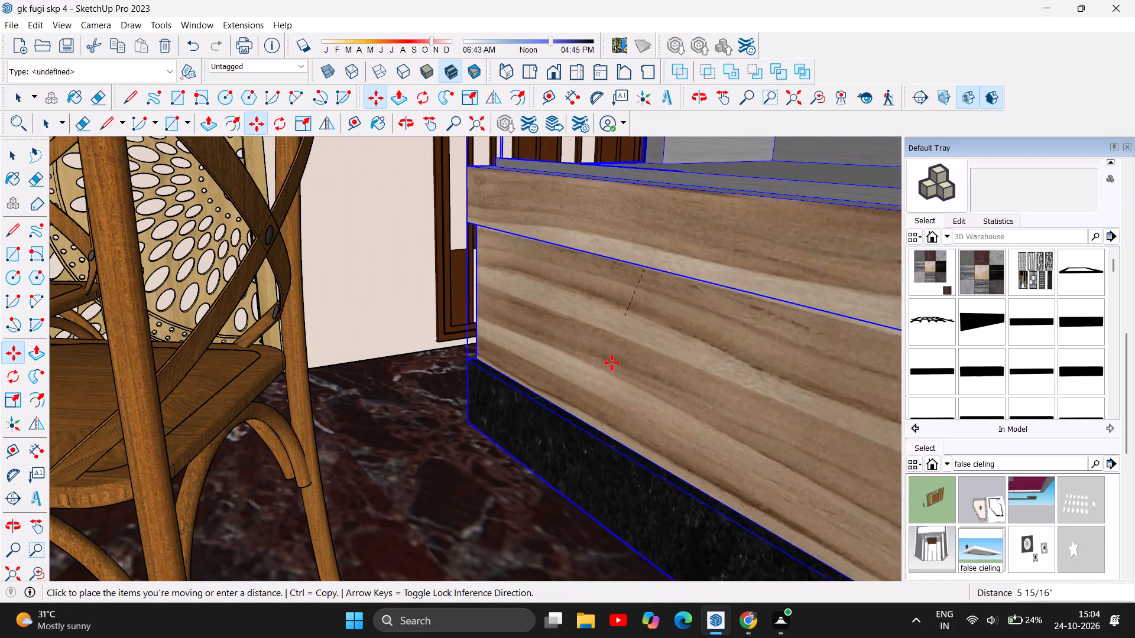
drag(612, 363, 636, 321)
scroll(536, 429, up, 12)
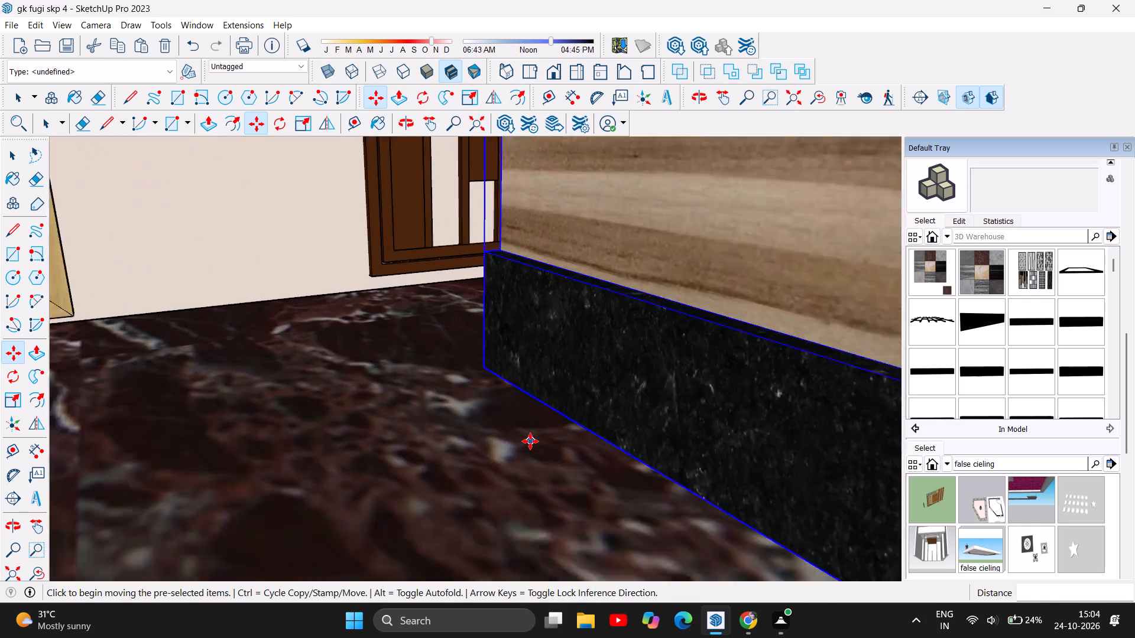
scroll(530, 441, up, 16)
scroll(530, 441, down, 2)
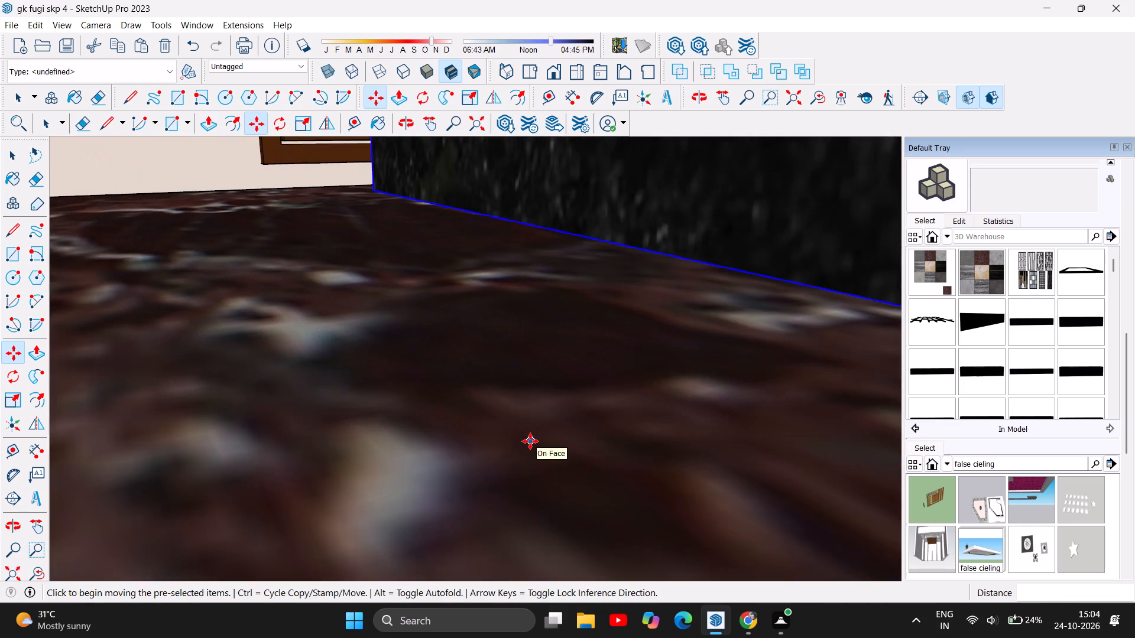
scroll(530, 441, down, 7)
scroll(530, 441, down, 19)
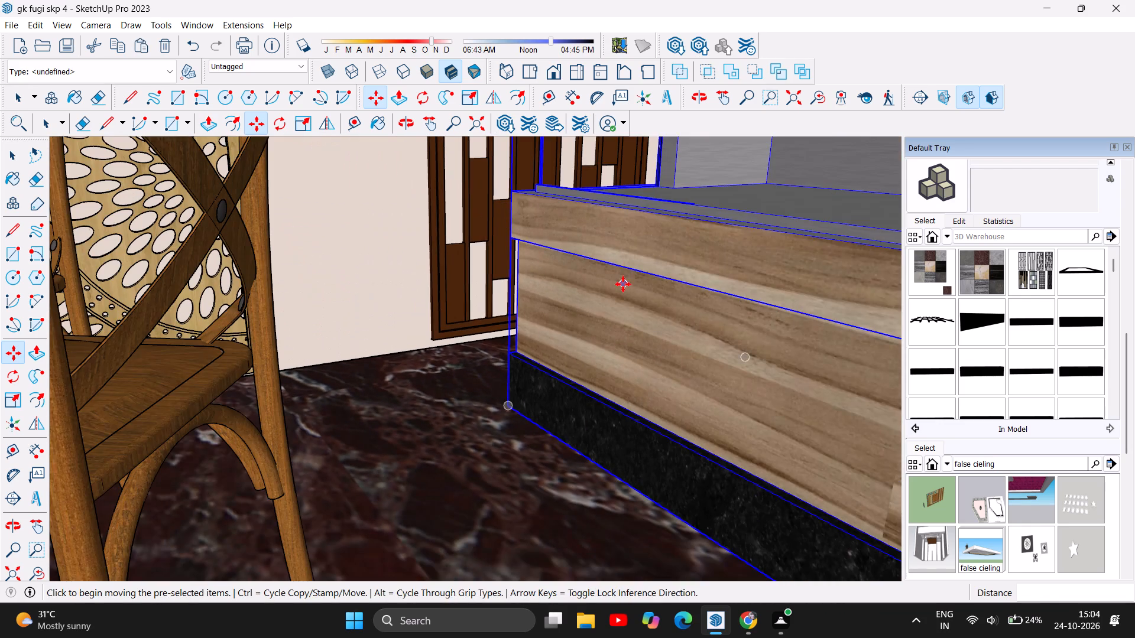
Move the pastry counter about 1' 10" away from the slatted wall and readjust it on the floor nearer the dining tables.
drag(623, 284, 592, 392)
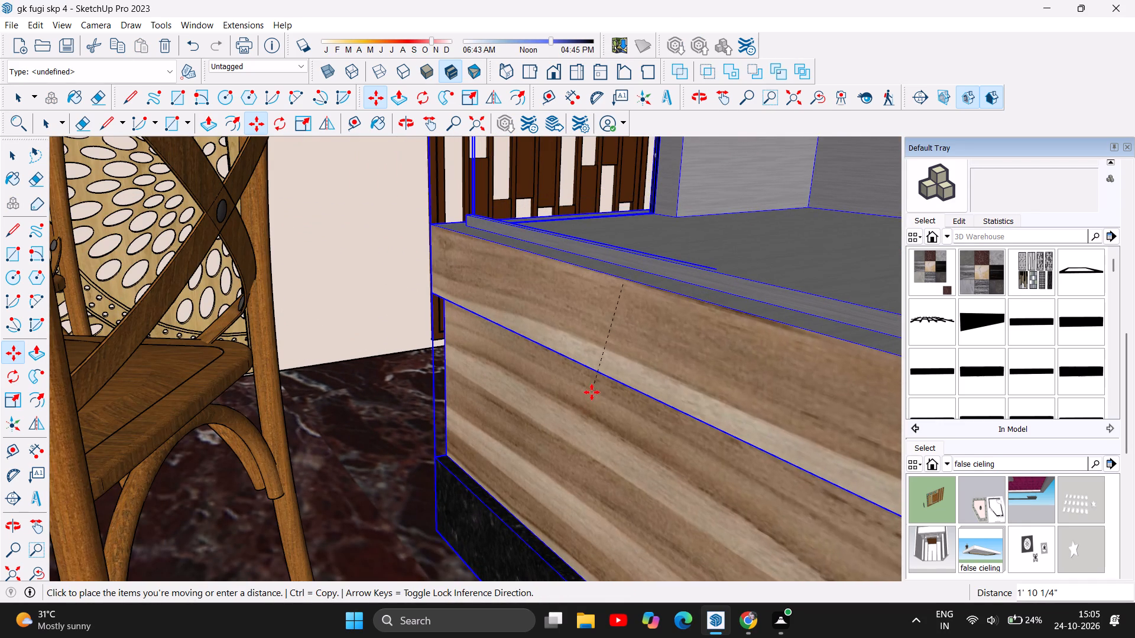
drag(592, 392, 592, 393)
drag(619, 499, 611, 487)
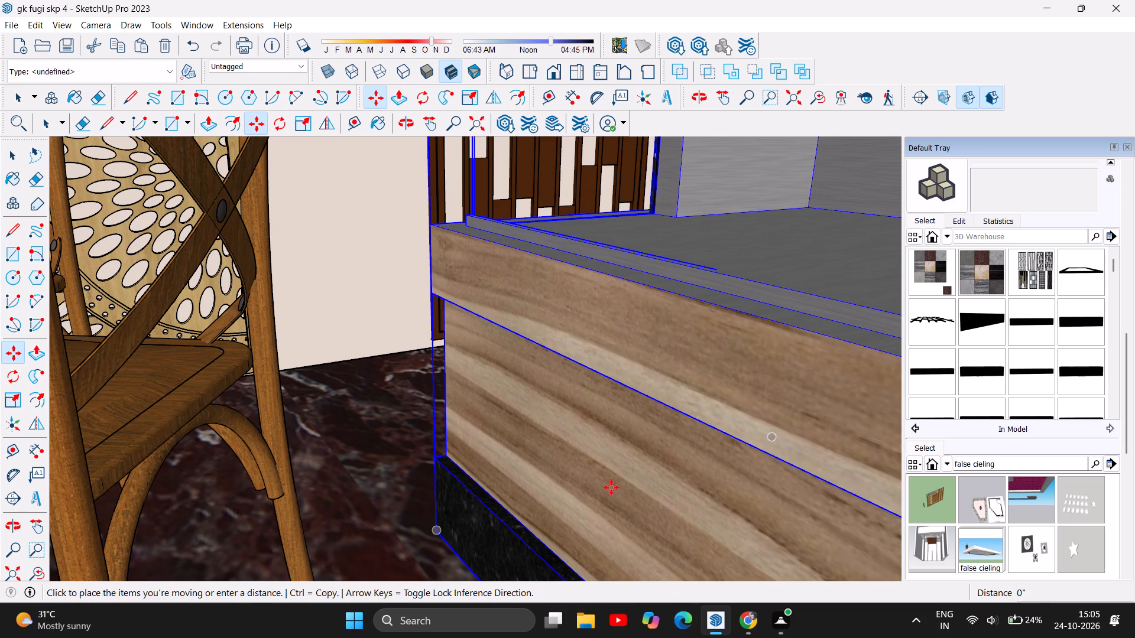
drag(611, 487, 502, 328)
drag(581, 420, 573, 419)
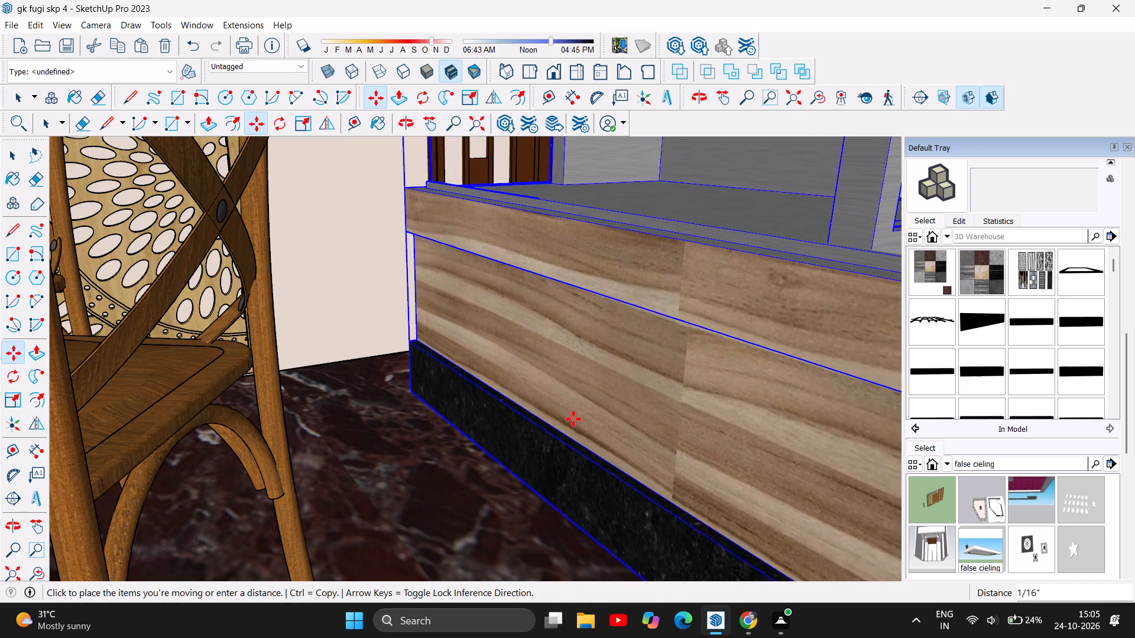
drag(573, 419, 572, 462)
Move the pastry counter about 1' 7" back toward the slatted back wall and deselect it.
drag(589, 506, 514, 428)
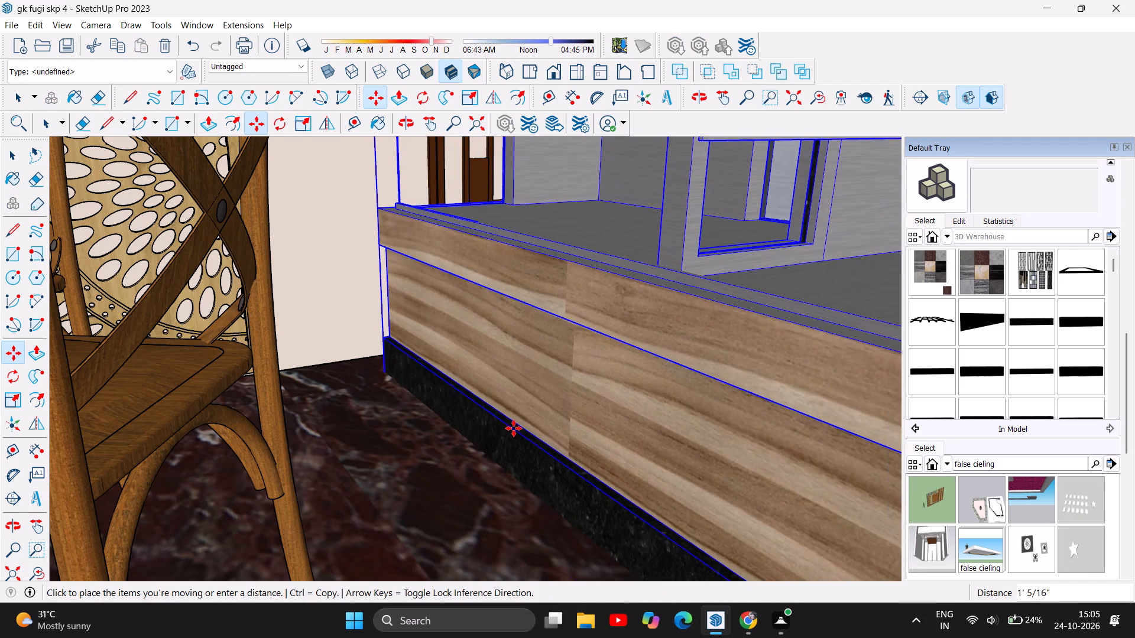
drag(514, 428, 566, 395)
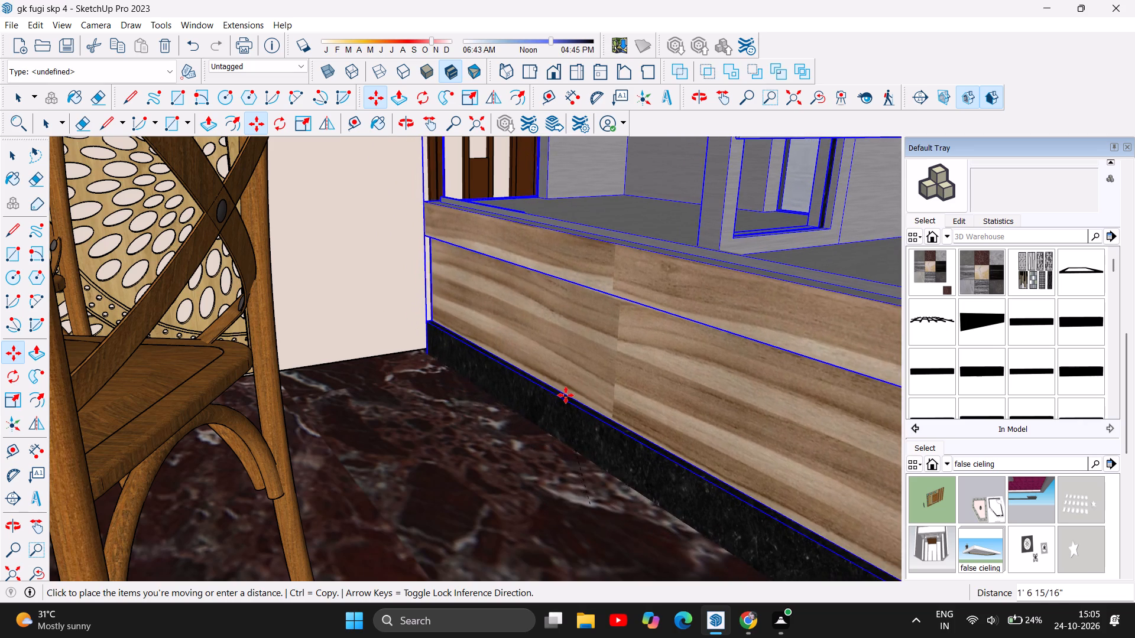
drag(566, 395, 575, 396)
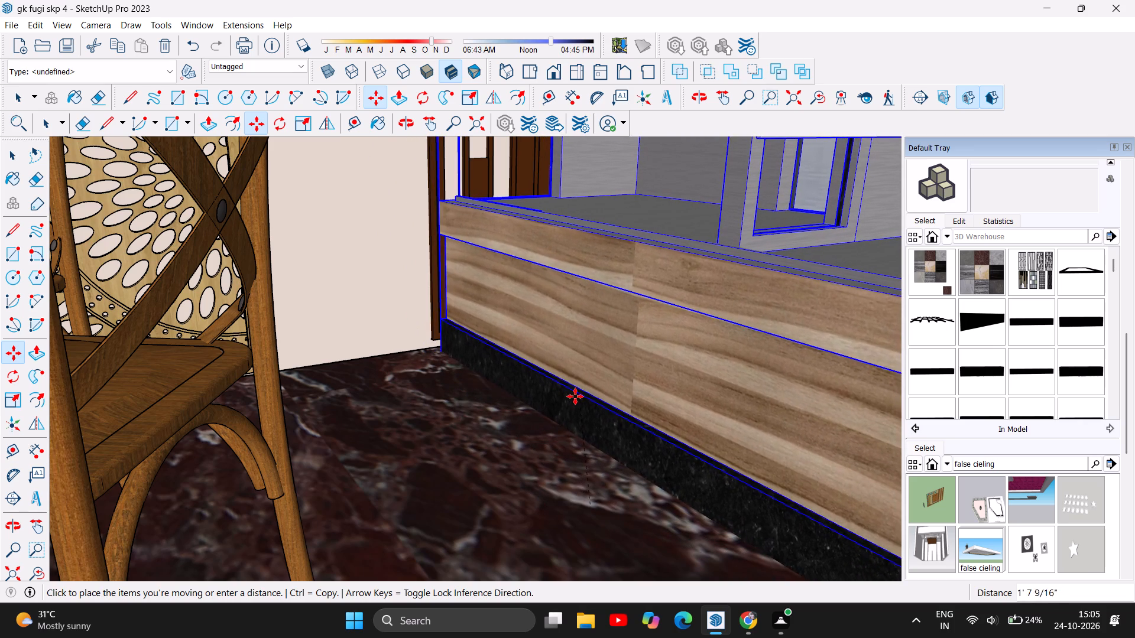
drag(575, 396, 573, 398)
scroll(488, 446, down, 2)
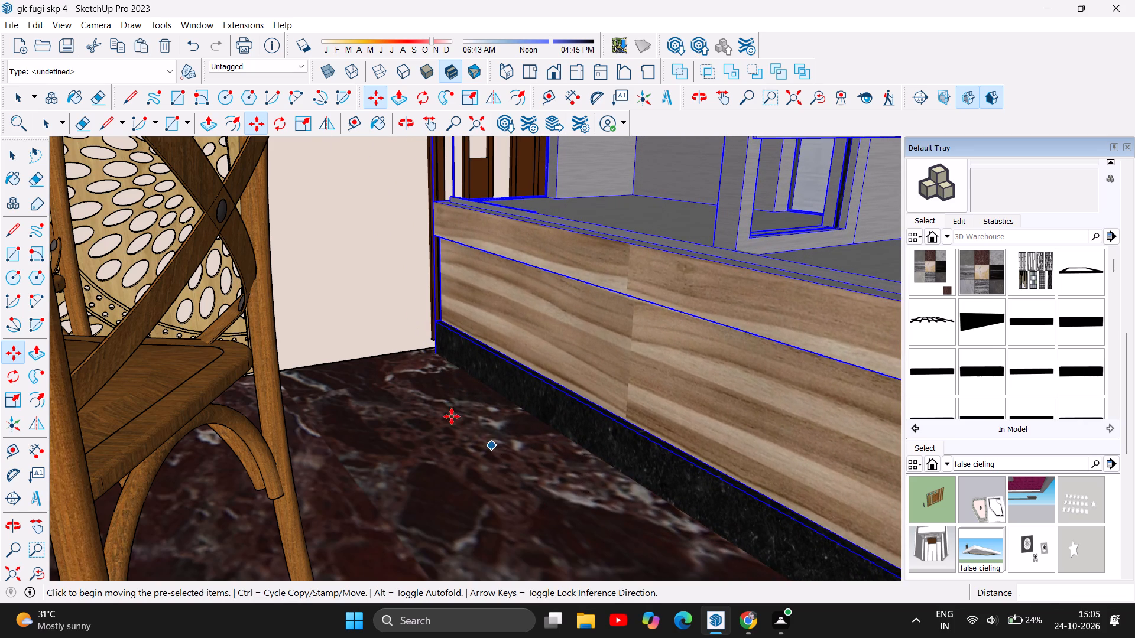
scroll(452, 416, down, 2)
scroll(398, 412, down, 10)
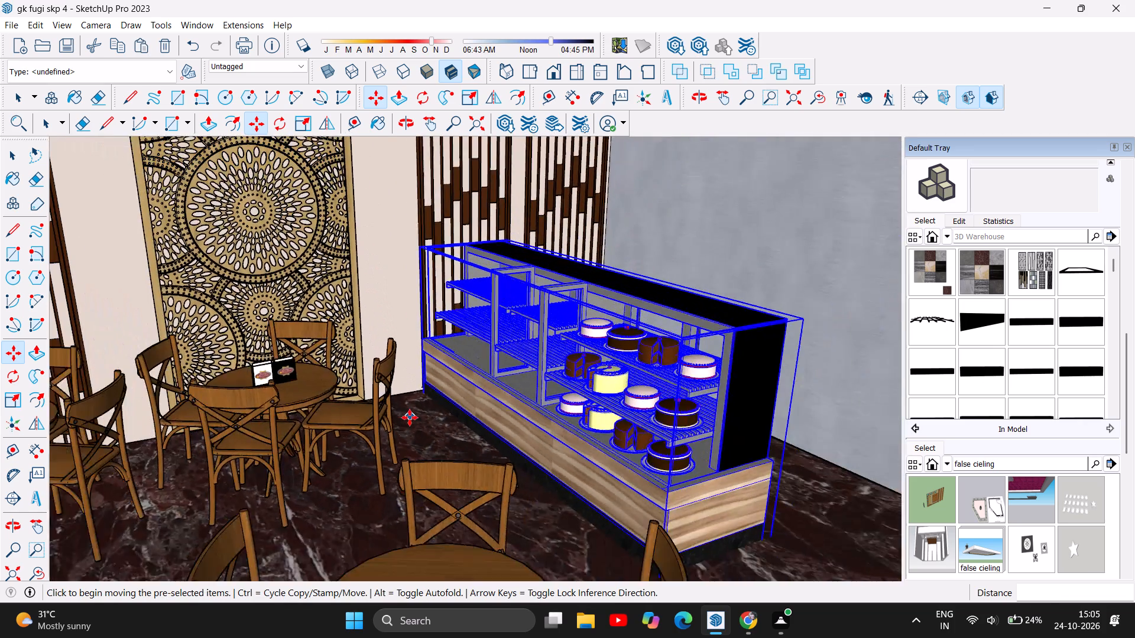
scroll(410, 418, down, 12)
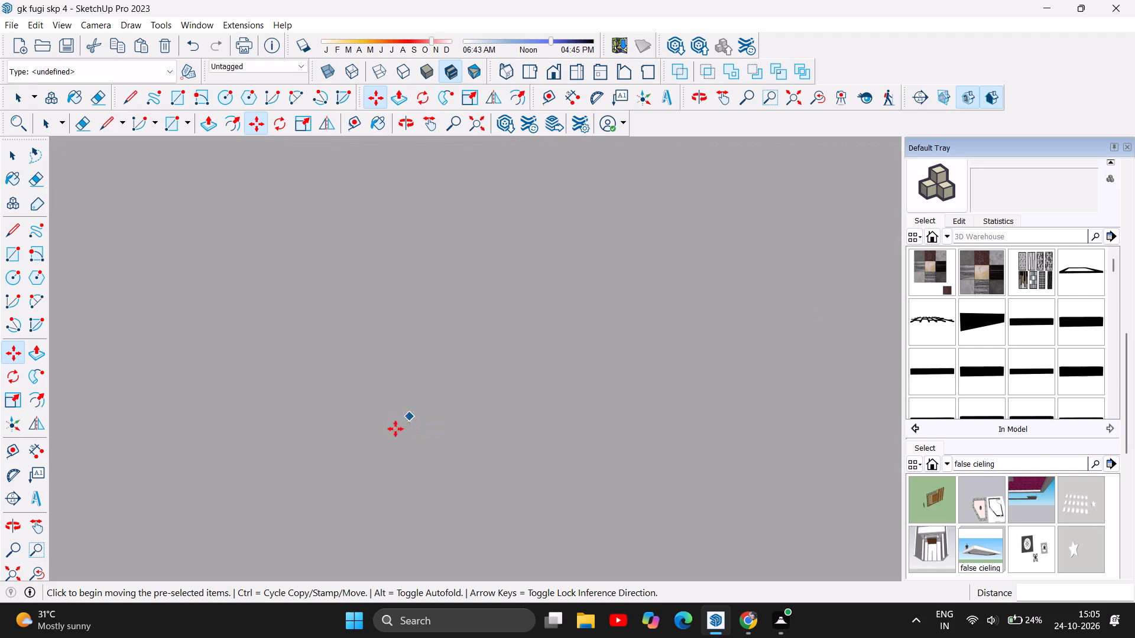
key(Escape)
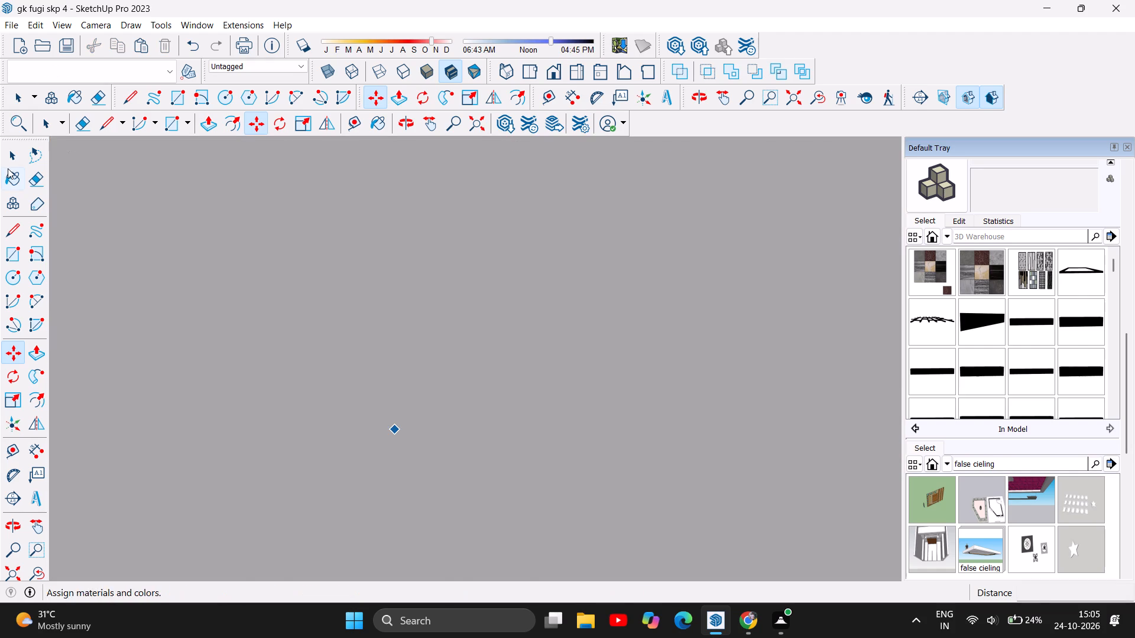
click(14, 153)
Return to the whole model and examine the pastry counter's placement relative to the slatted back wall and grey side wall.
scroll(270, 256, down, 6)
scroll(416, 432, down, 3)
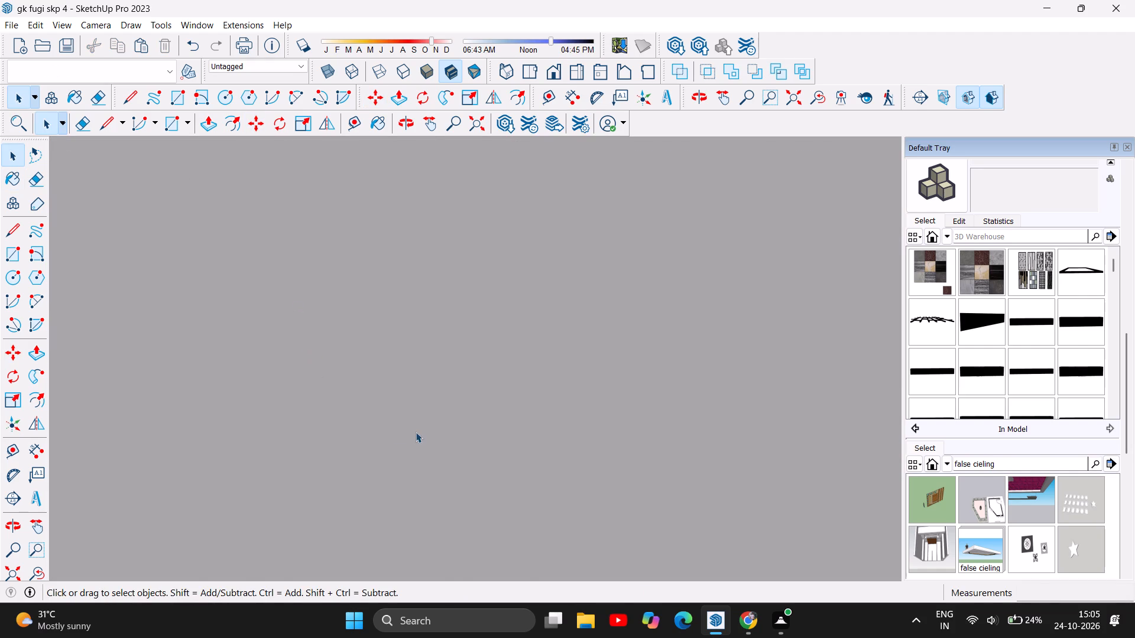
click(15, 572)
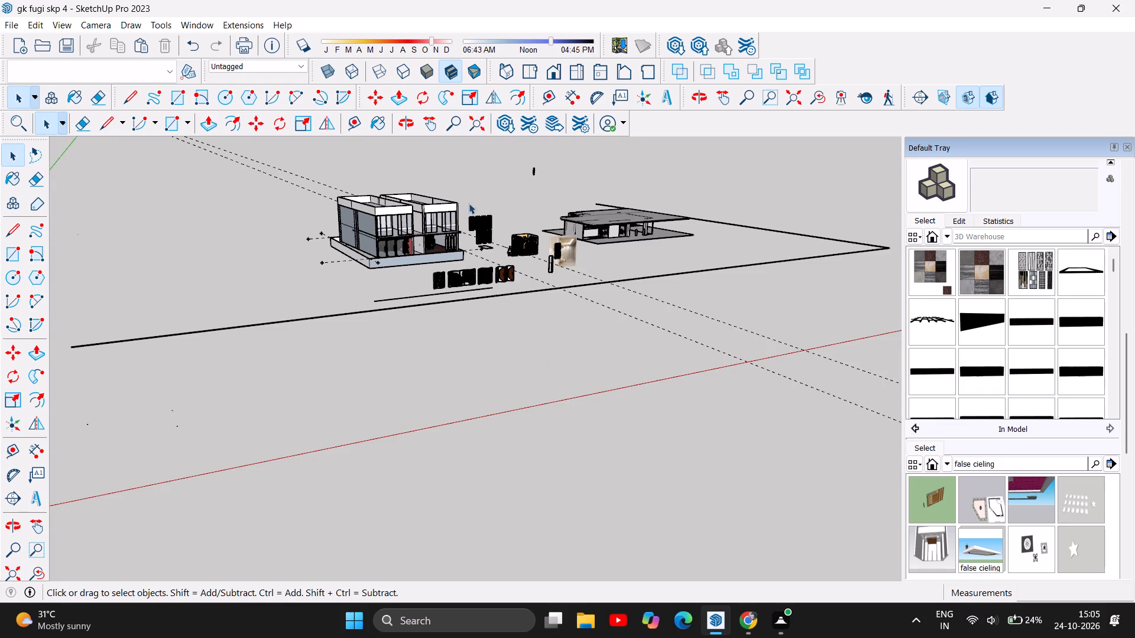
scroll(469, 208, up, 12)
scroll(458, 267, up, 3)
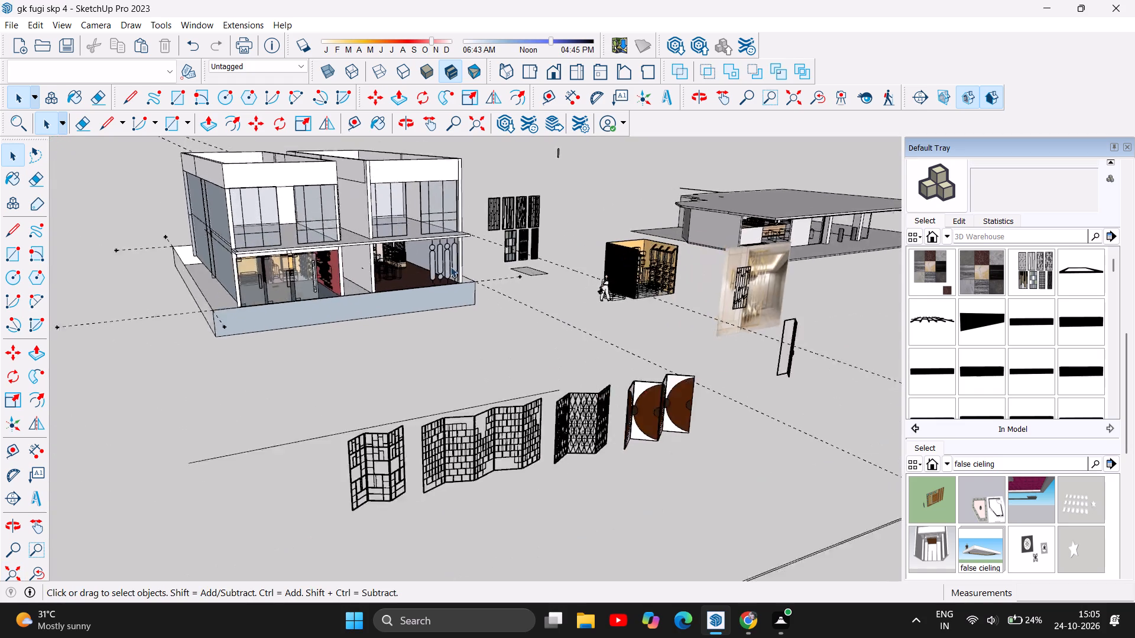
scroll(450, 266, up, 9)
scroll(361, 250, up, 6)
scroll(411, 250, up, 4)
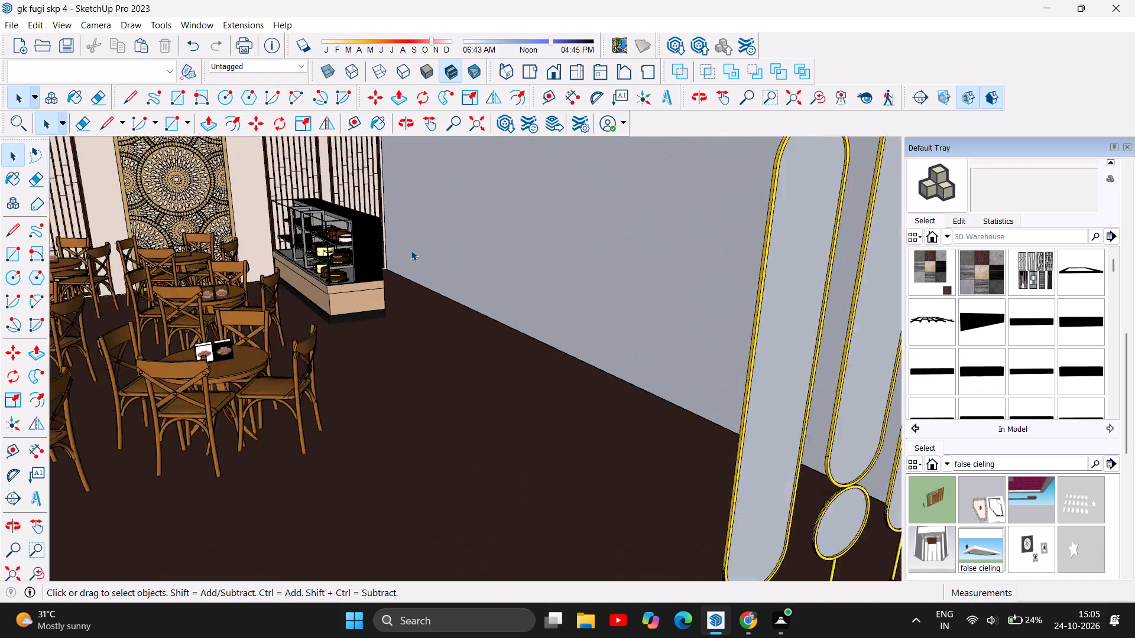
scroll(411, 250, up, 3)
scroll(323, 262, up, 5)
scroll(197, 411, down, 12)
scroll(201, 413, up, 10)
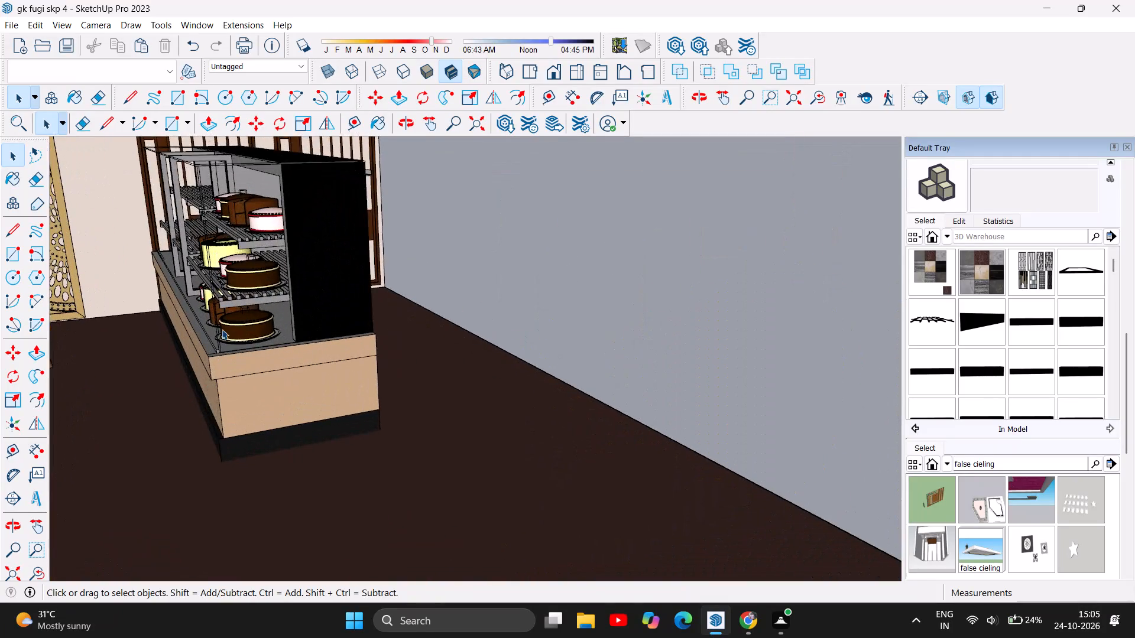
Examine the pastry counter from its front, end and rear, checking its spacing from the slatted back wall, grey side wall and dining tables.
scroll(227, 322, up, 10)
scroll(243, 279, down, 2)
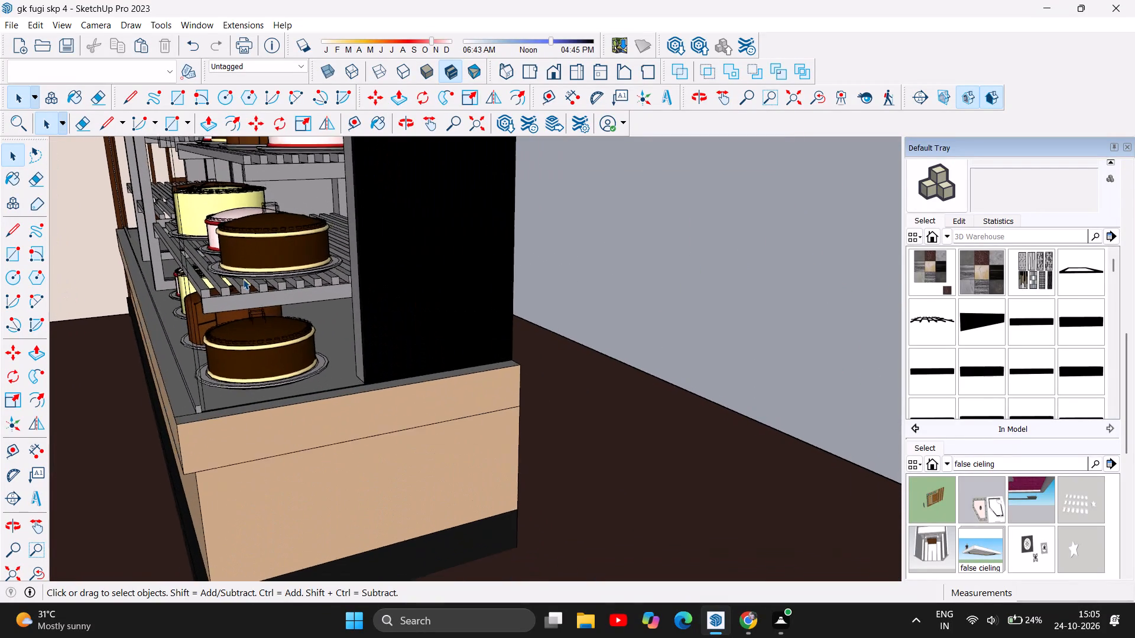
scroll(243, 279, down, 9)
scroll(237, 282, up, 5)
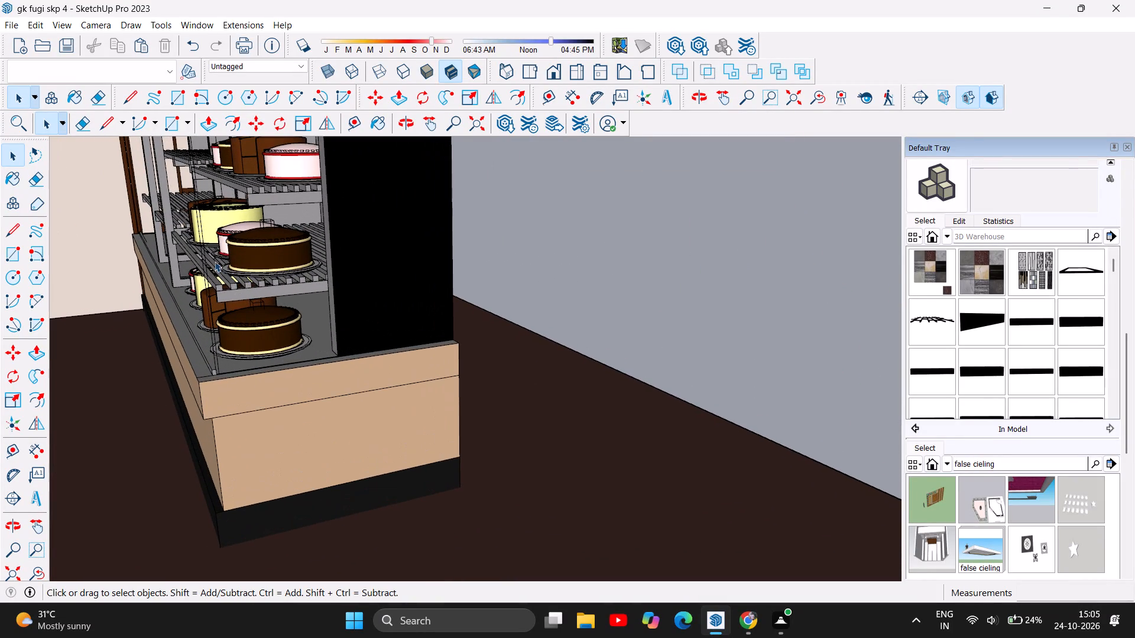
scroll(297, 253, down, 15)
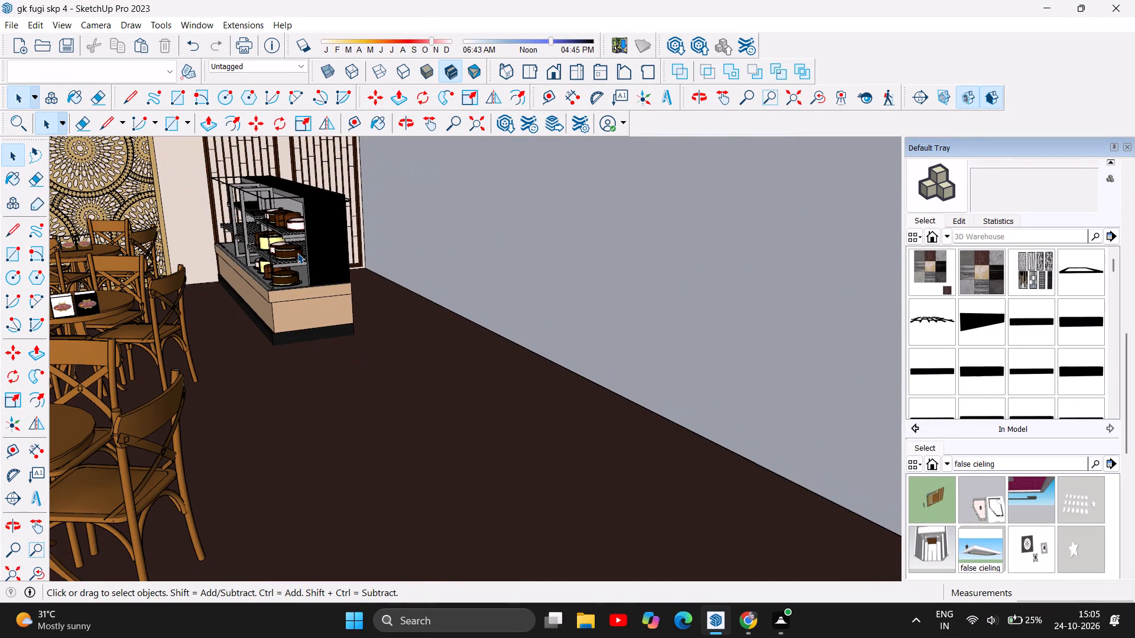
click(403, 127)
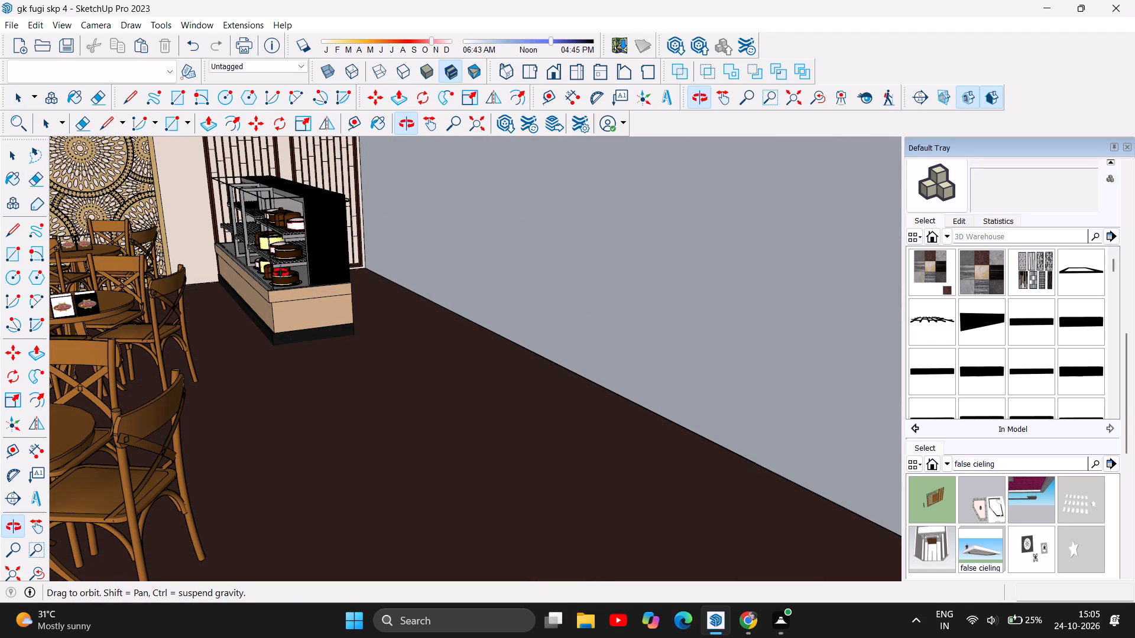
drag(281, 274, 430, 307)
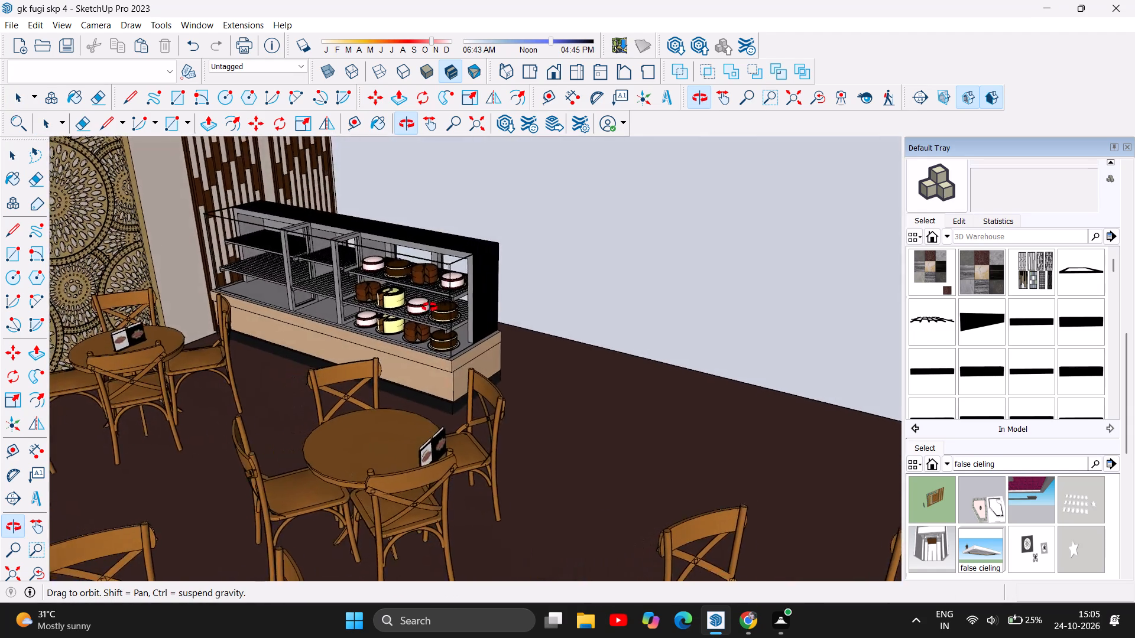
drag(430, 307, 394, 292)
scroll(303, 230, up, 2)
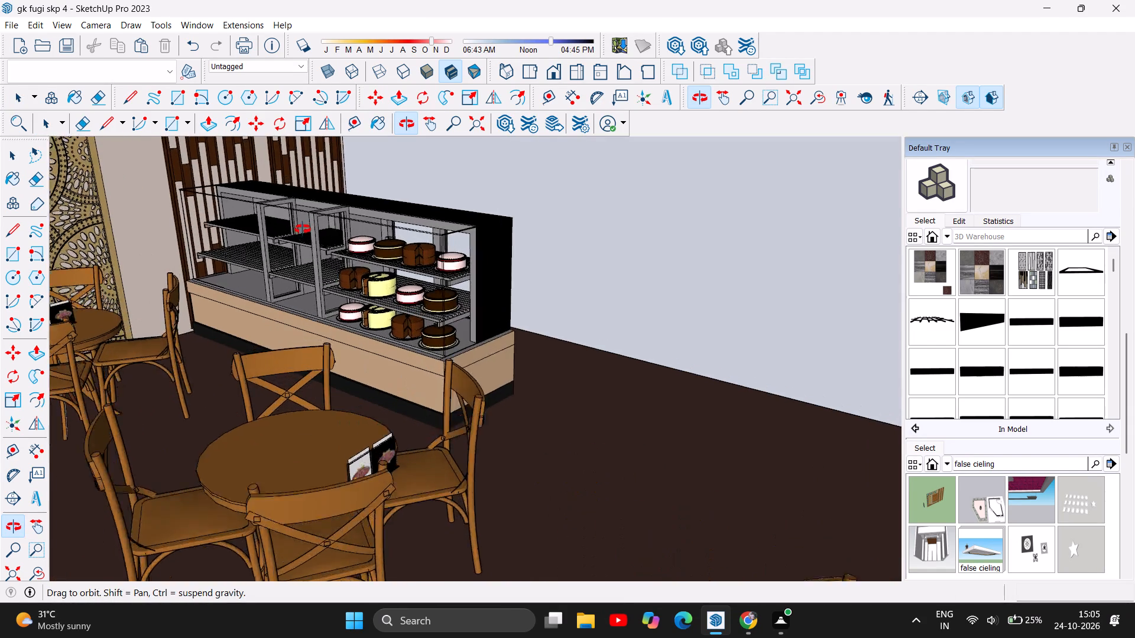
scroll(303, 229, up, 3)
drag(317, 332, 359, 338)
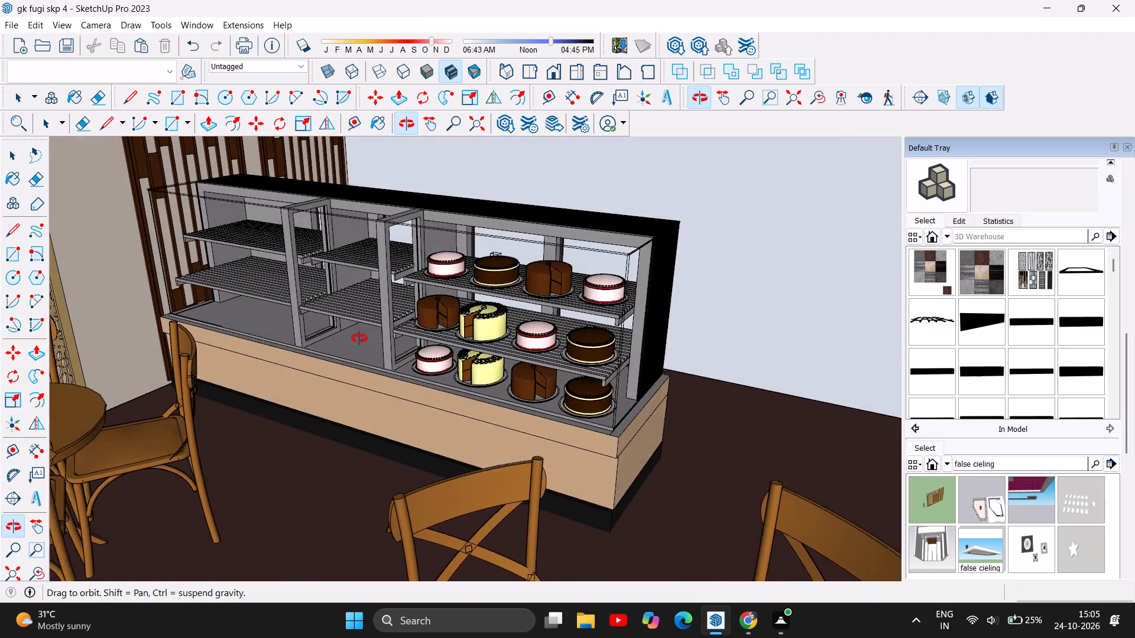
drag(359, 338, 422, 378)
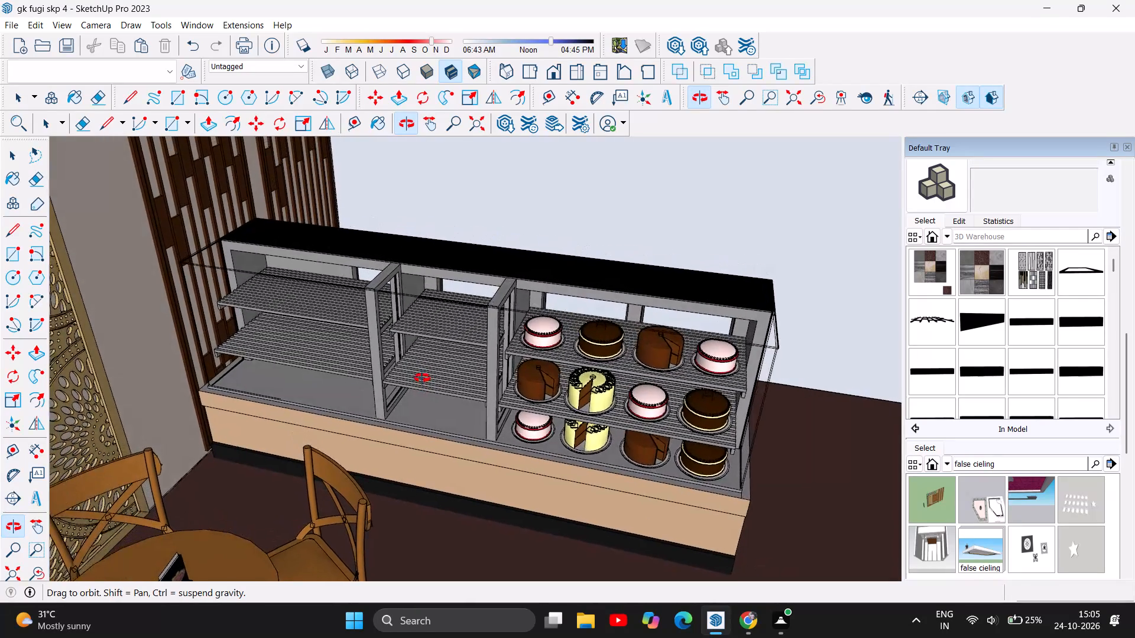
drag(422, 378, 375, 351)
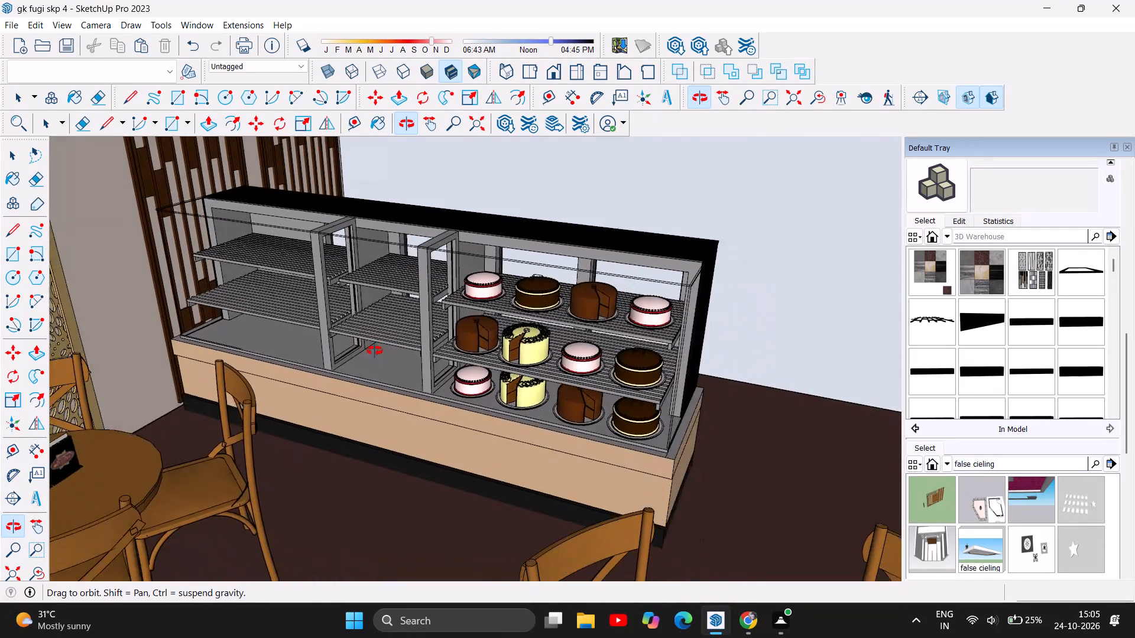
drag(375, 351, 151, 356)
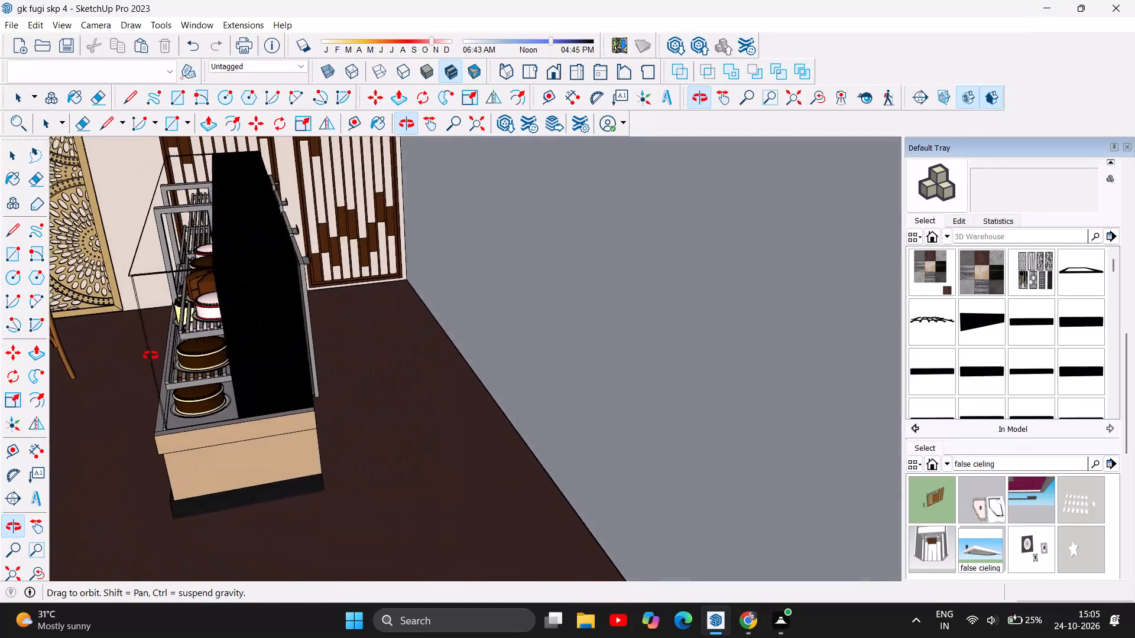
drag(151, 356, 86, 386)
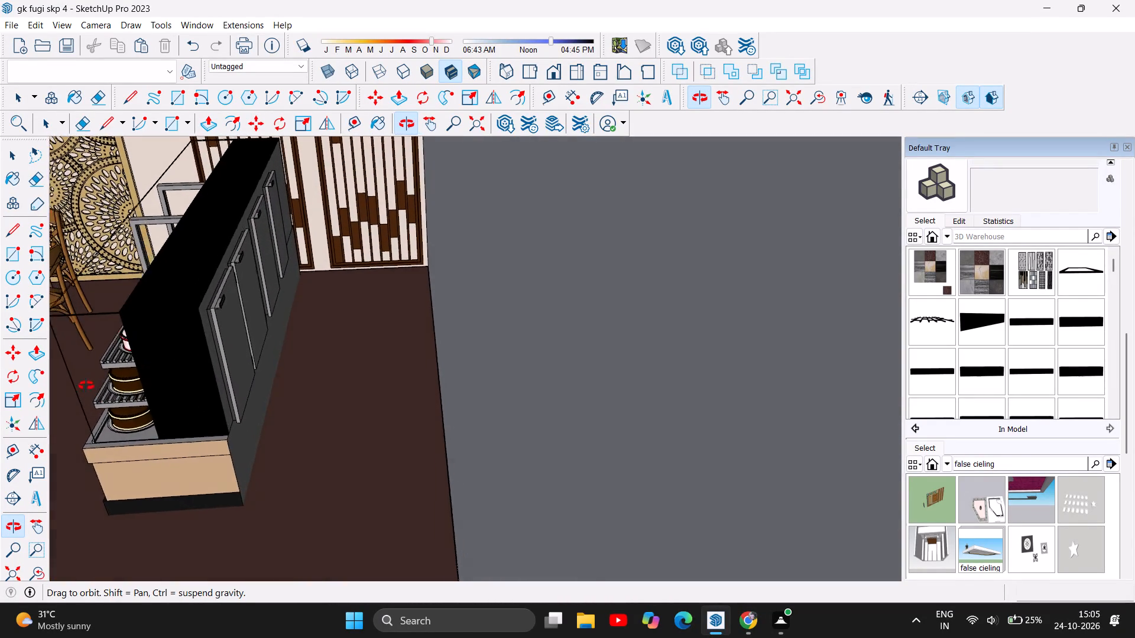
drag(86, 386, 162, 369)
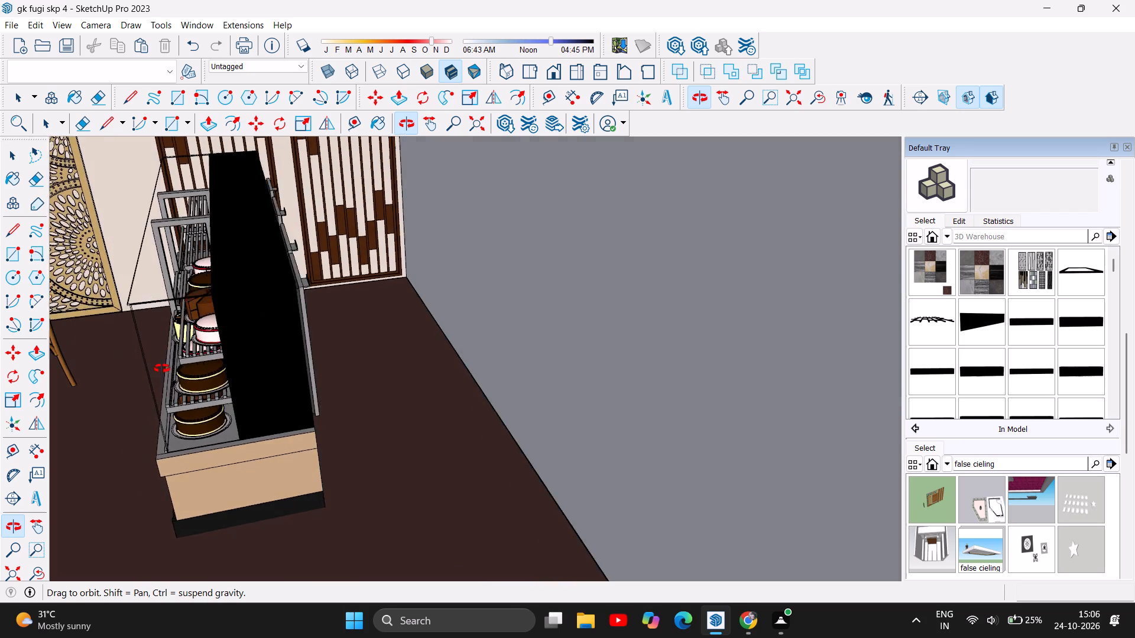
drag(162, 369, 222, 346)
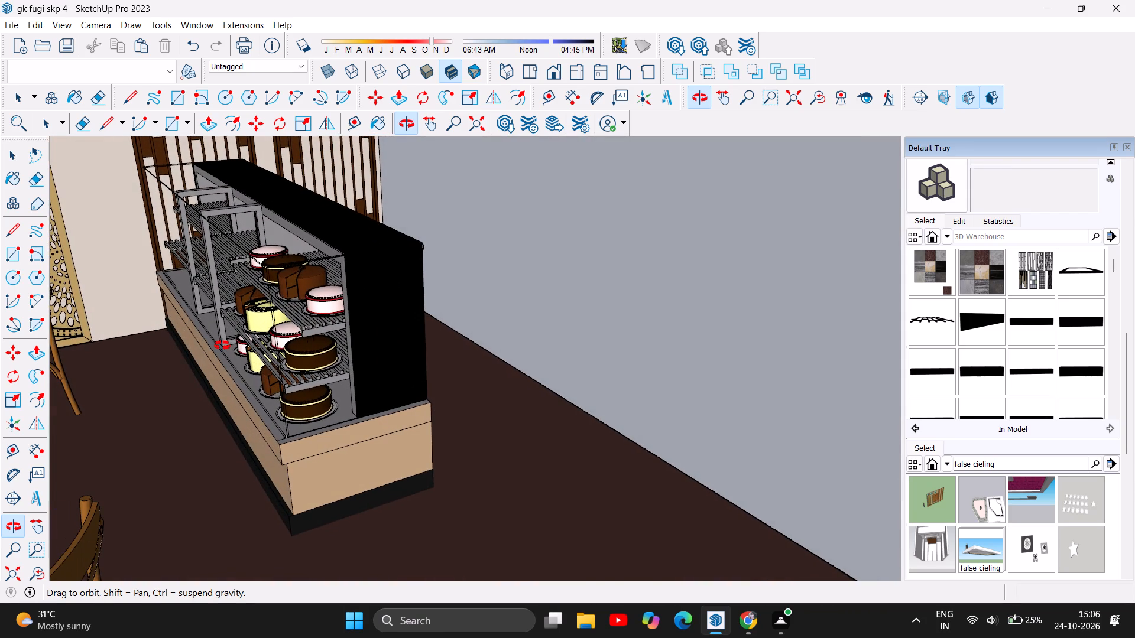
drag(222, 346, 213, 348)
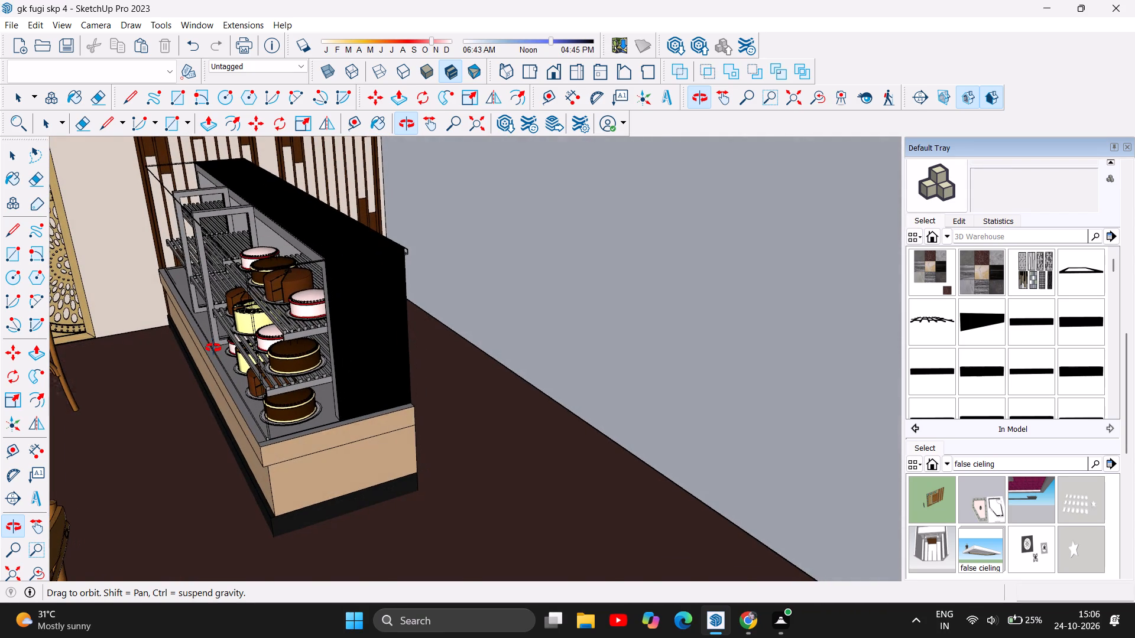
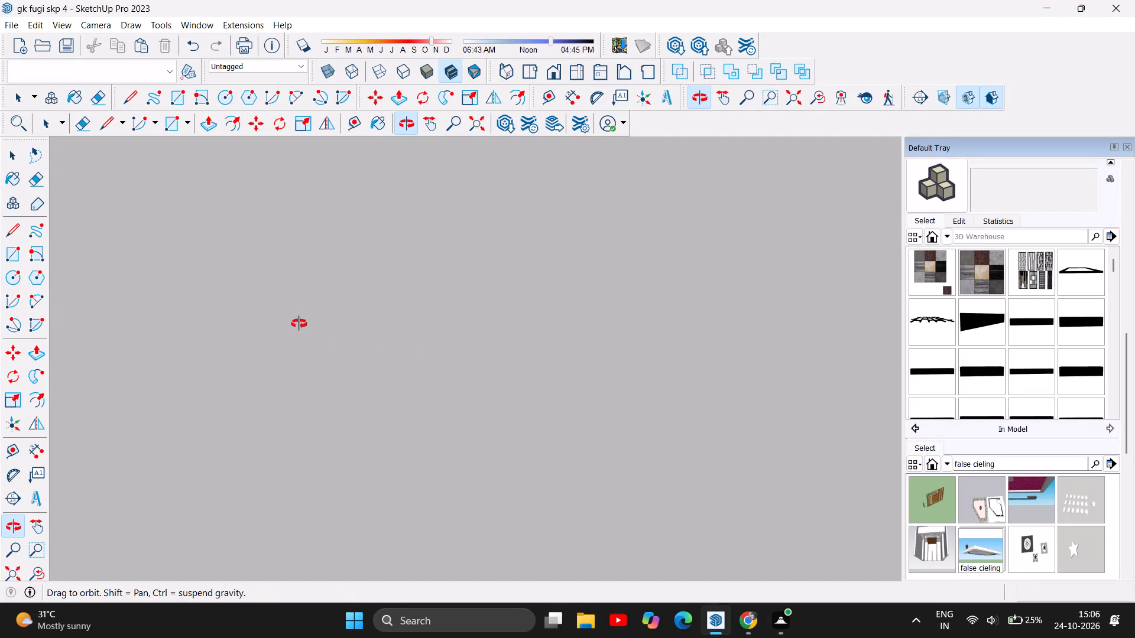
Examine the cake display counter inside the ground-floor café of the two-storey building.
scroll(317, 336, down, 5)
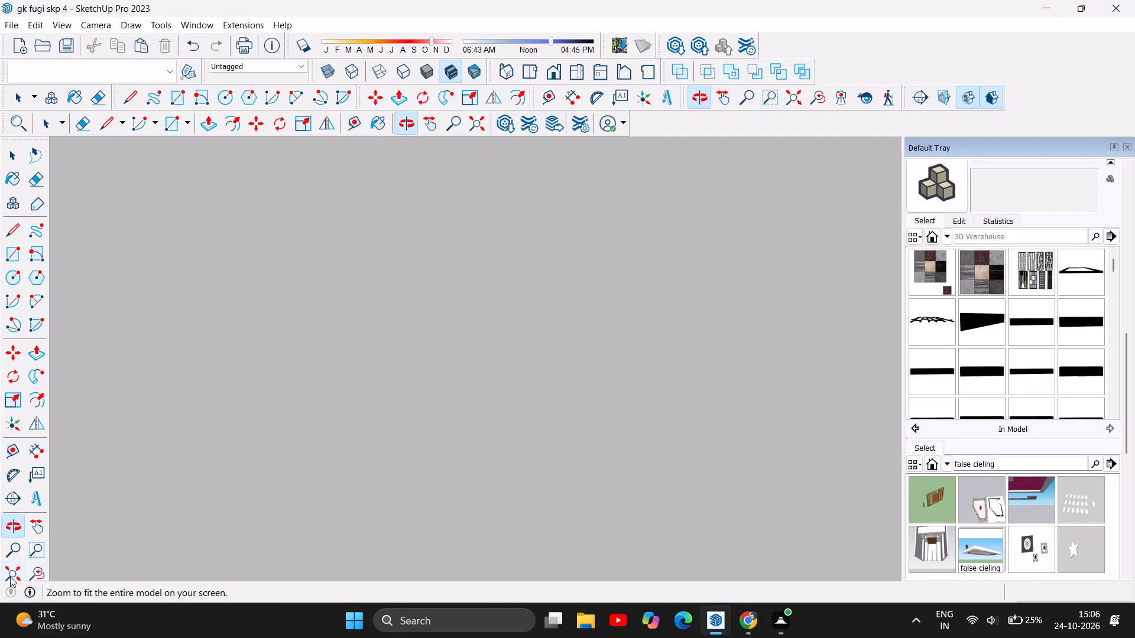
click(10, 577)
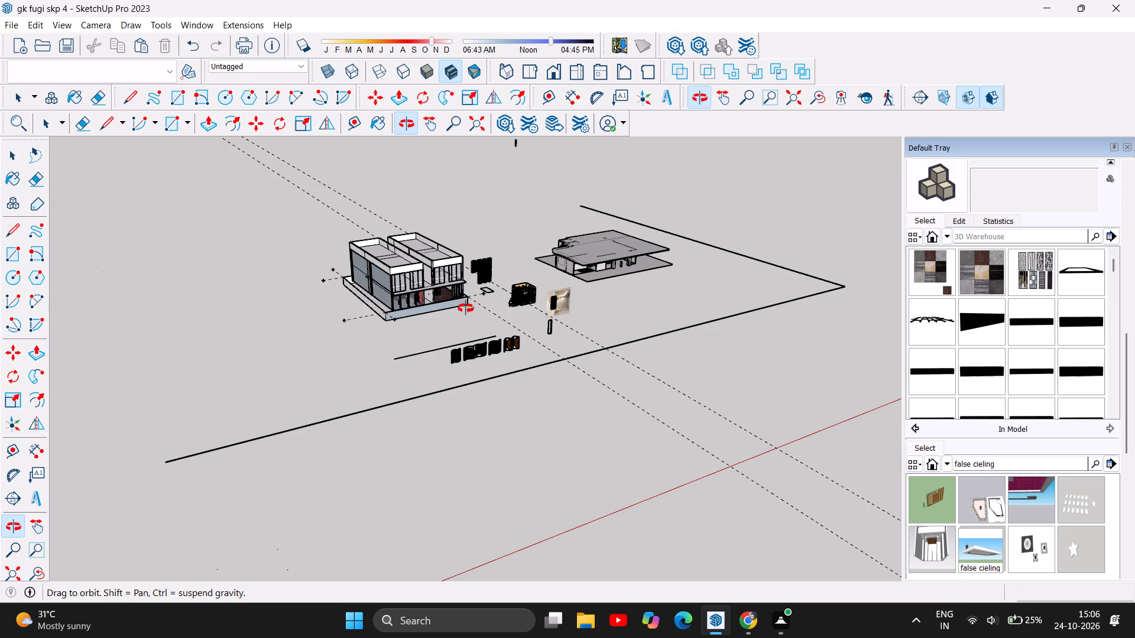
drag(466, 308, 369, 301)
scroll(440, 277, up, 2)
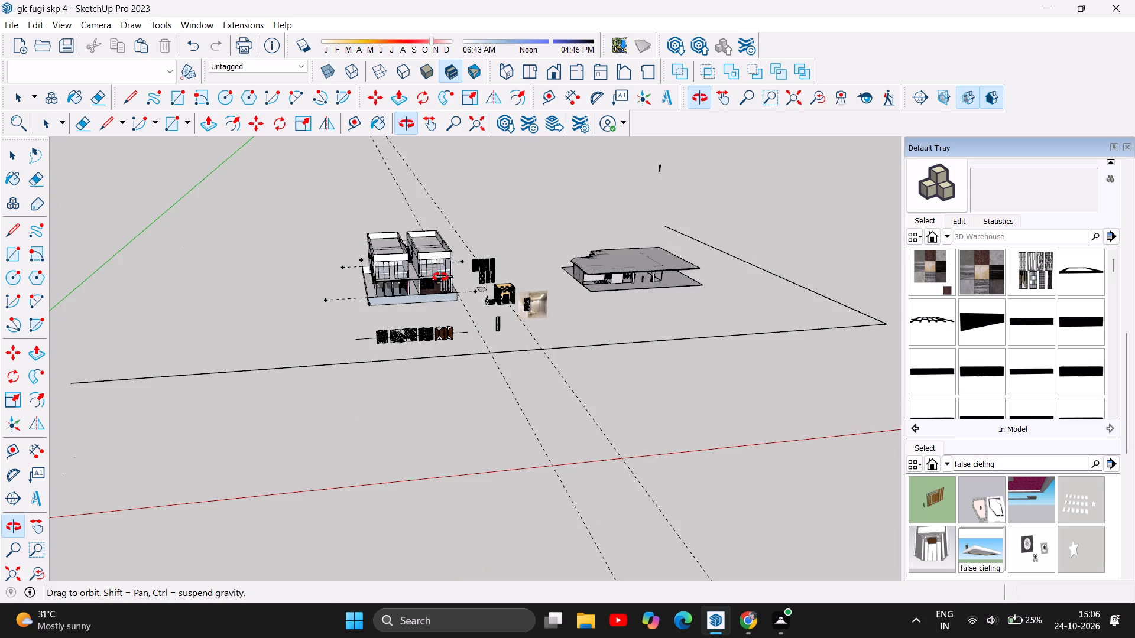
scroll(440, 277, up, 17)
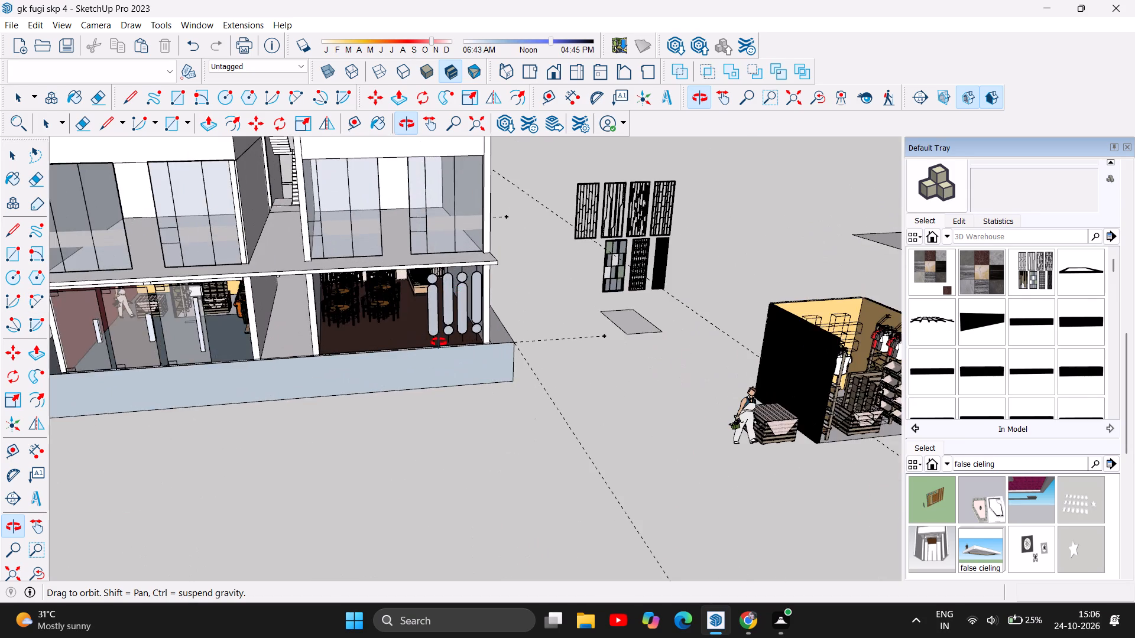
scroll(439, 342, up, 10)
drag(401, 349, 406, 325)
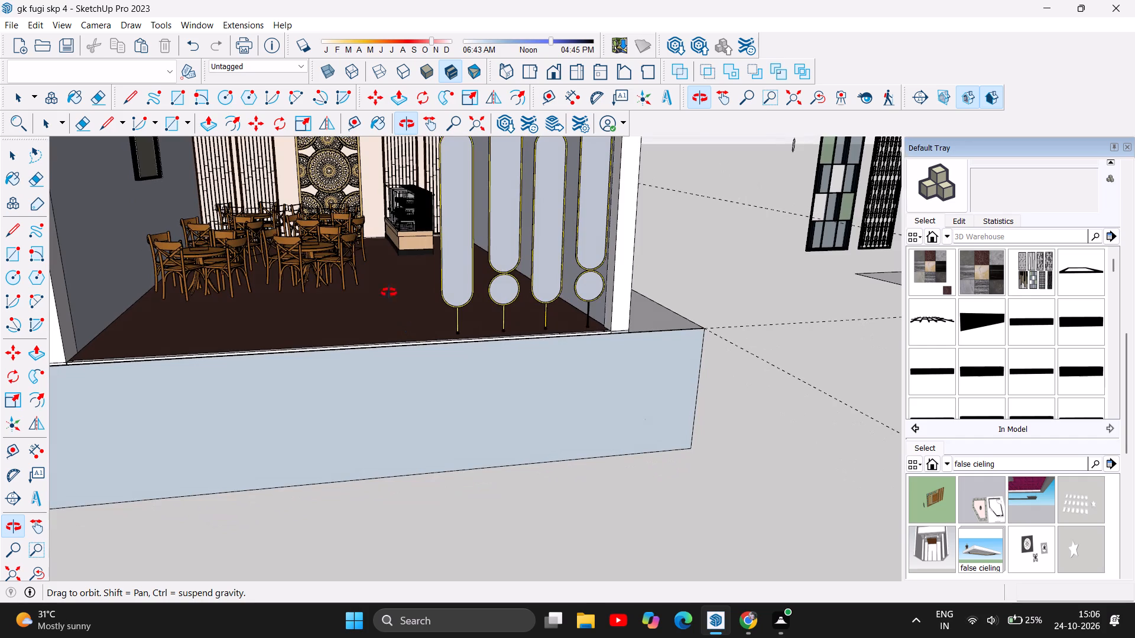
scroll(349, 206, up, 5)
scroll(466, 193, up, 4)
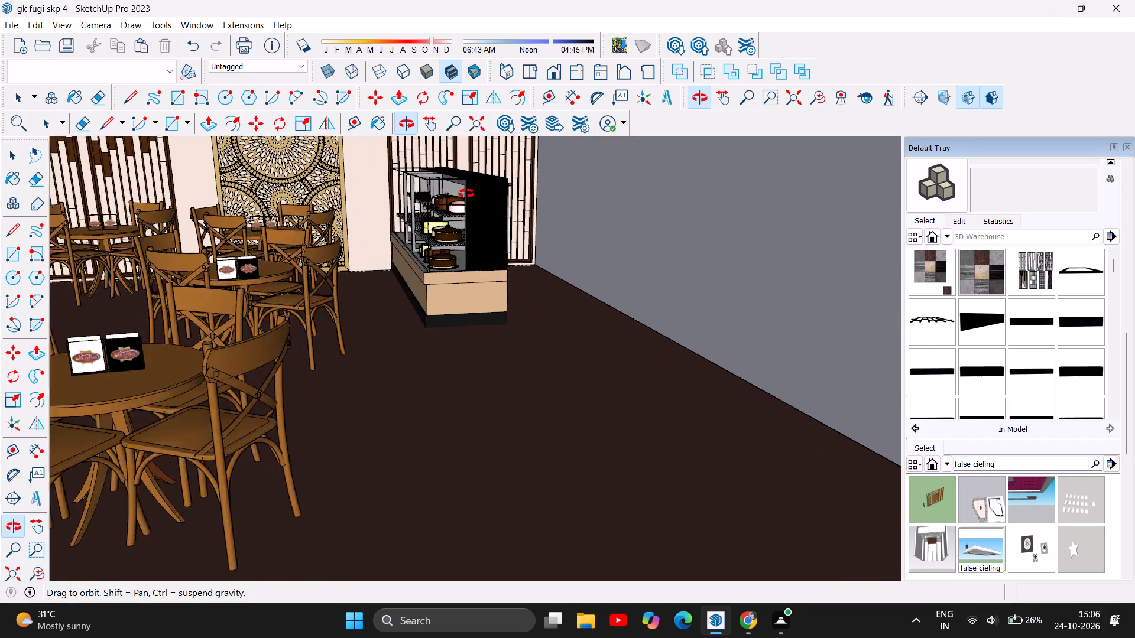
scroll(466, 194, up, 1)
drag(358, 325, 415, 373)
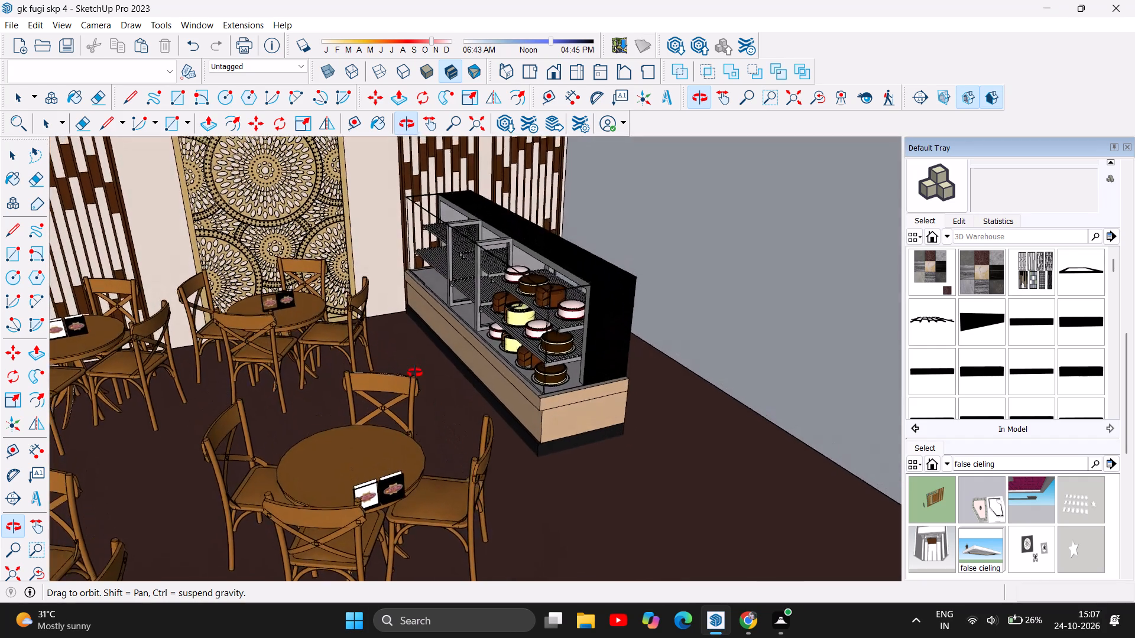
drag(415, 373, 416, 368)
scroll(465, 292, up, 2)
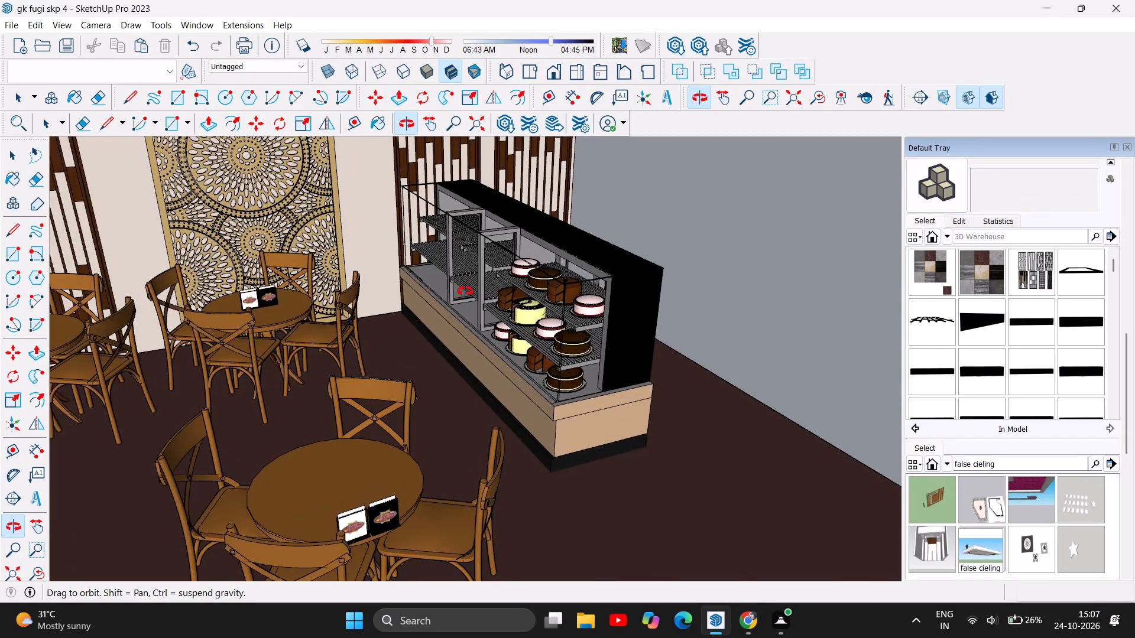
scroll(465, 291, up, 3)
drag(487, 399, 465, 357)
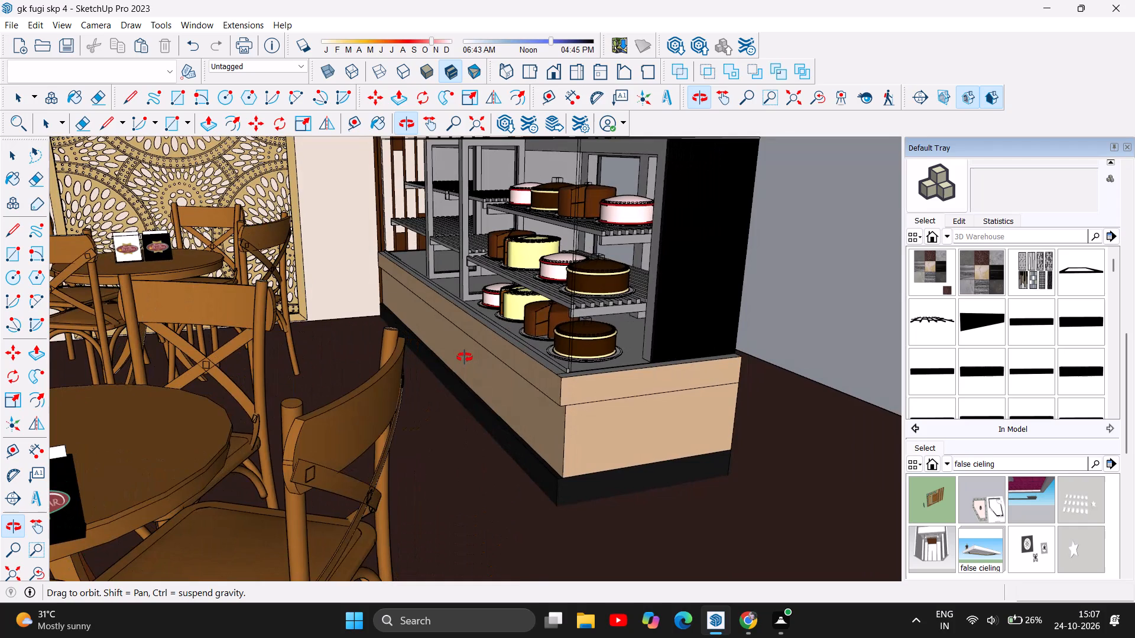
drag(465, 357, 477, 364)
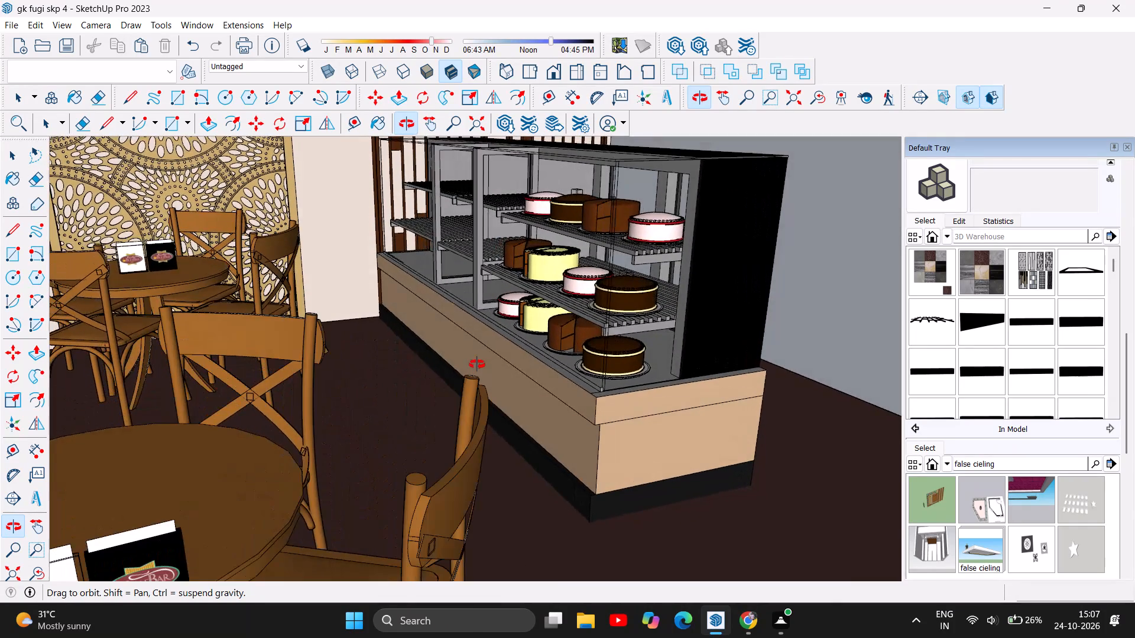
drag(477, 364, 478, 364)
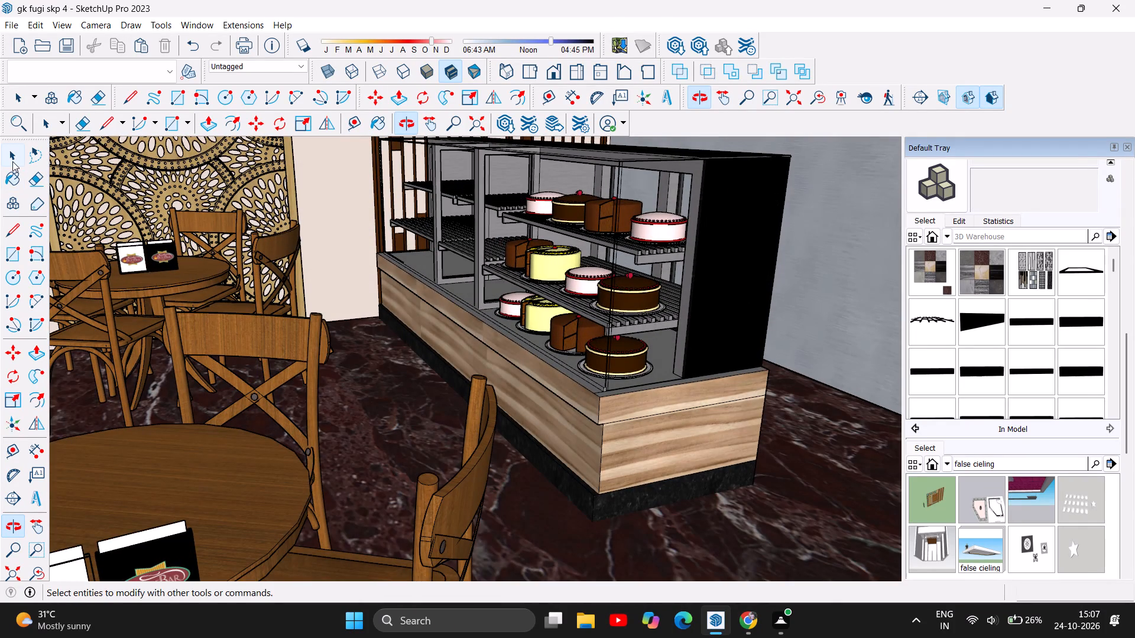
Review the cake display counter's placement relative to the café tables, side wall and decorative back wall.
click(11, 161)
scroll(409, 382, down, 1)
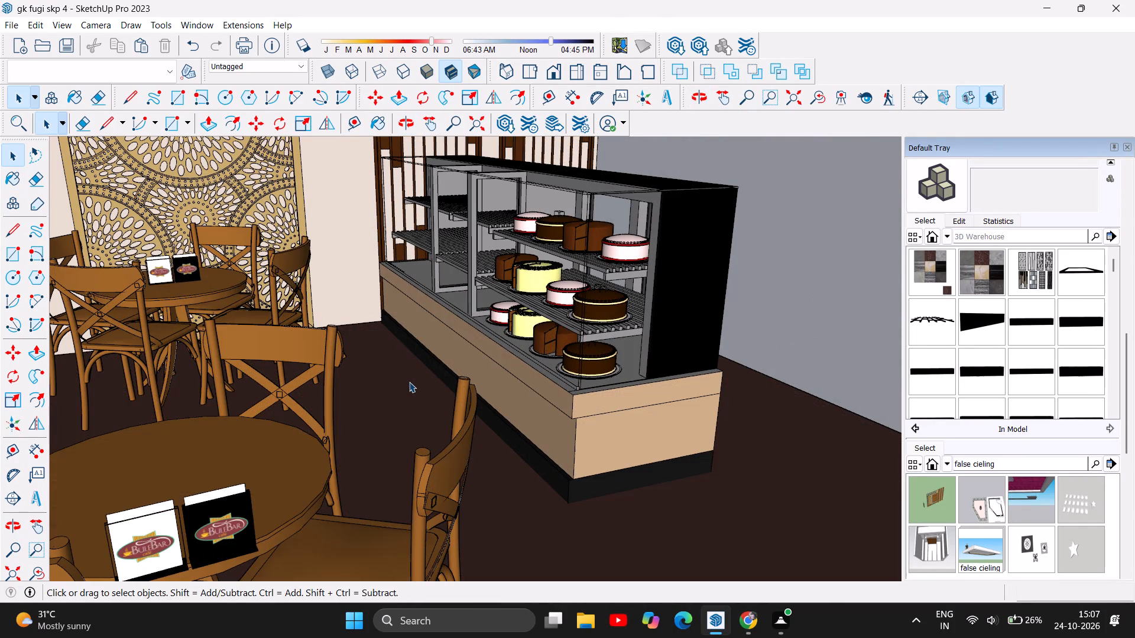
scroll(410, 382, down, 1)
scroll(423, 321, down, 2)
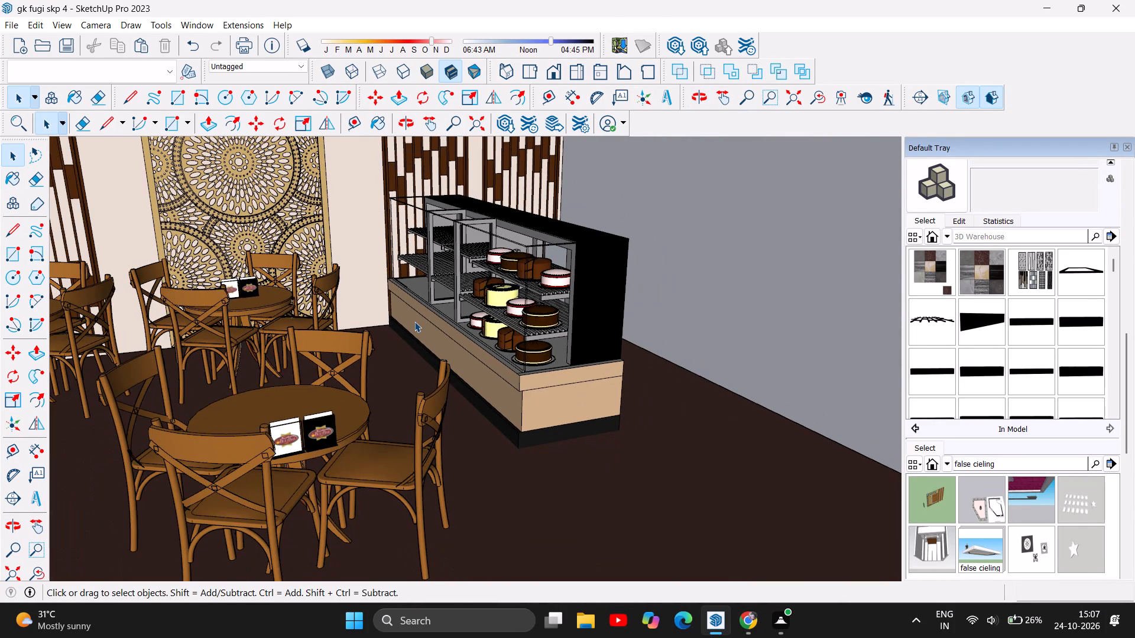
scroll(414, 321, down, 2)
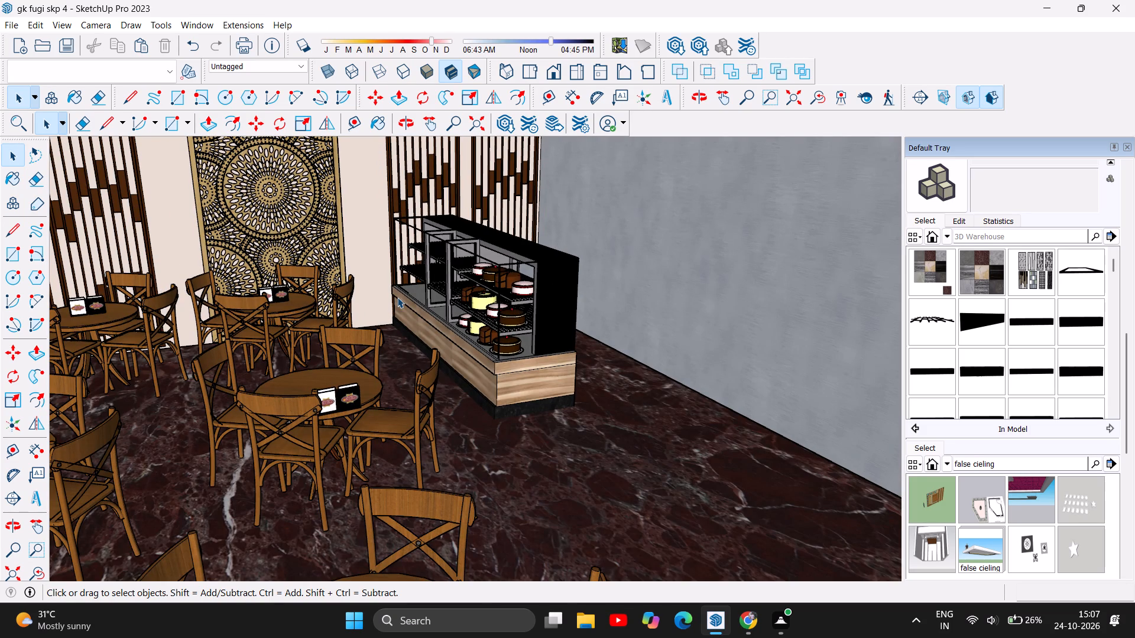
scroll(417, 286, down, 1)
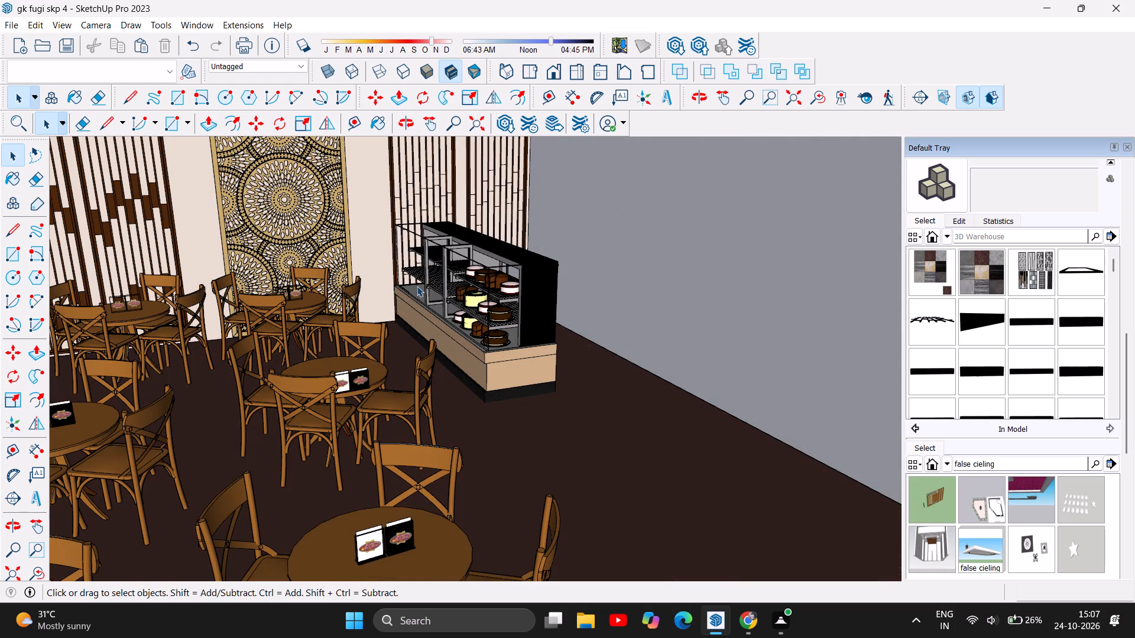
scroll(417, 286, down, 2)
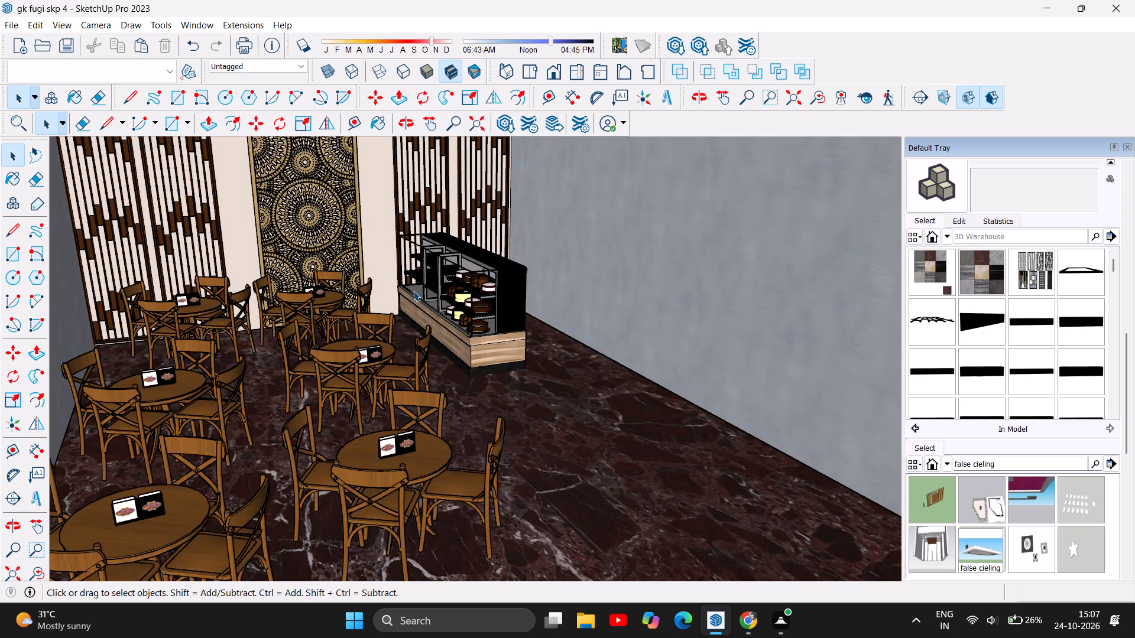
scroll(474, 274, up, 4)
scroll(481, 329, up, 5)
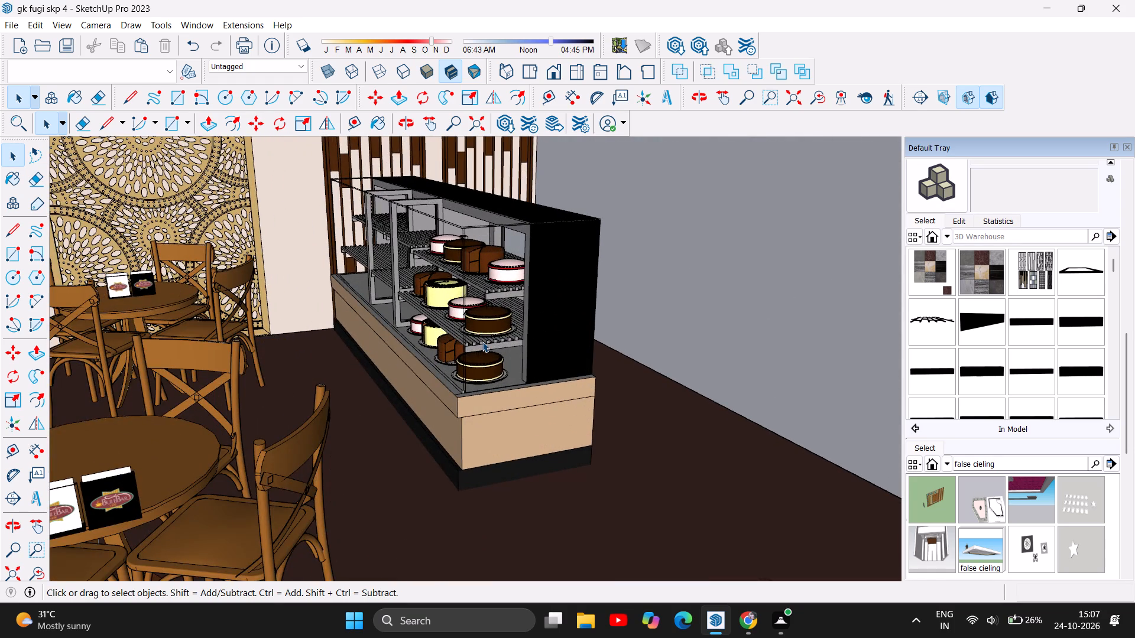
scroll(482, 341, up, 7)
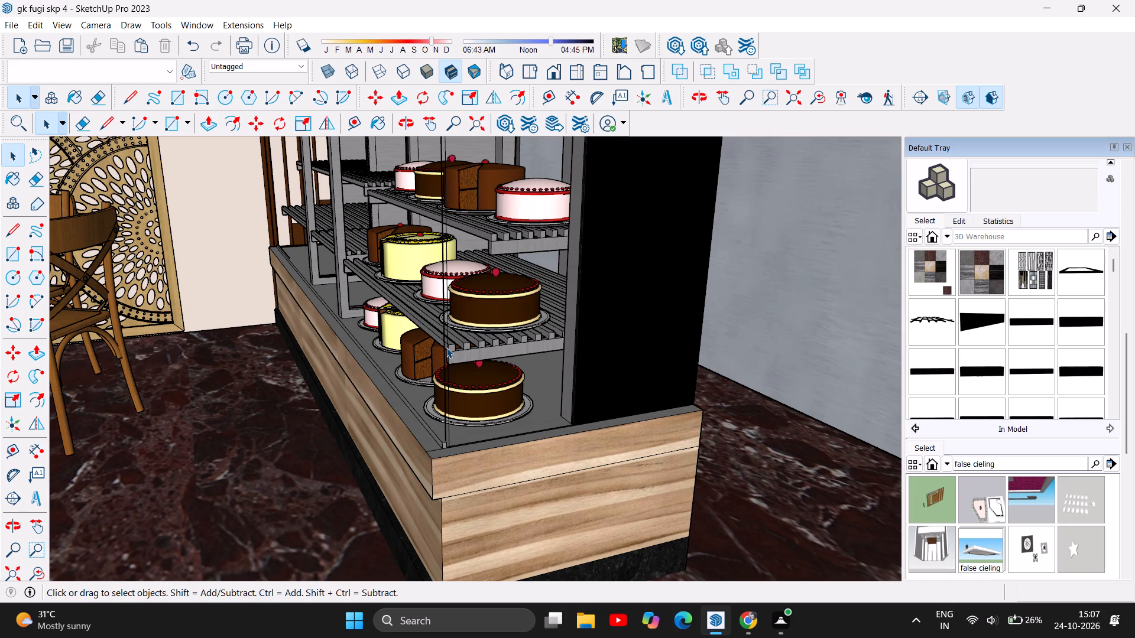
scroll(484, 359, down, 4)
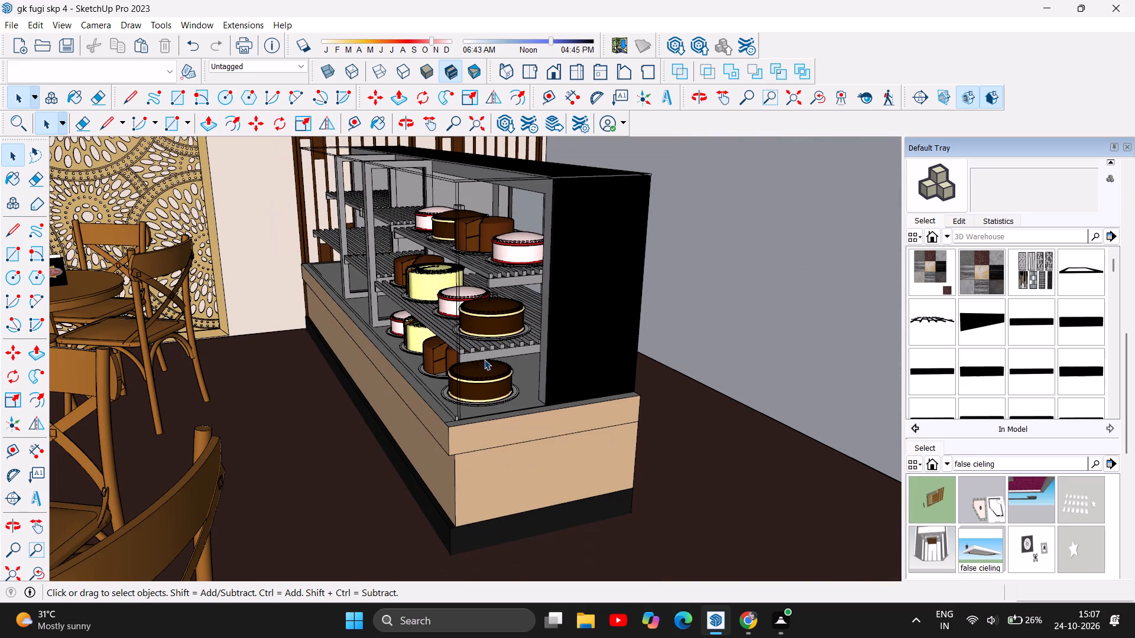
scroll(484, 359, down, 6)
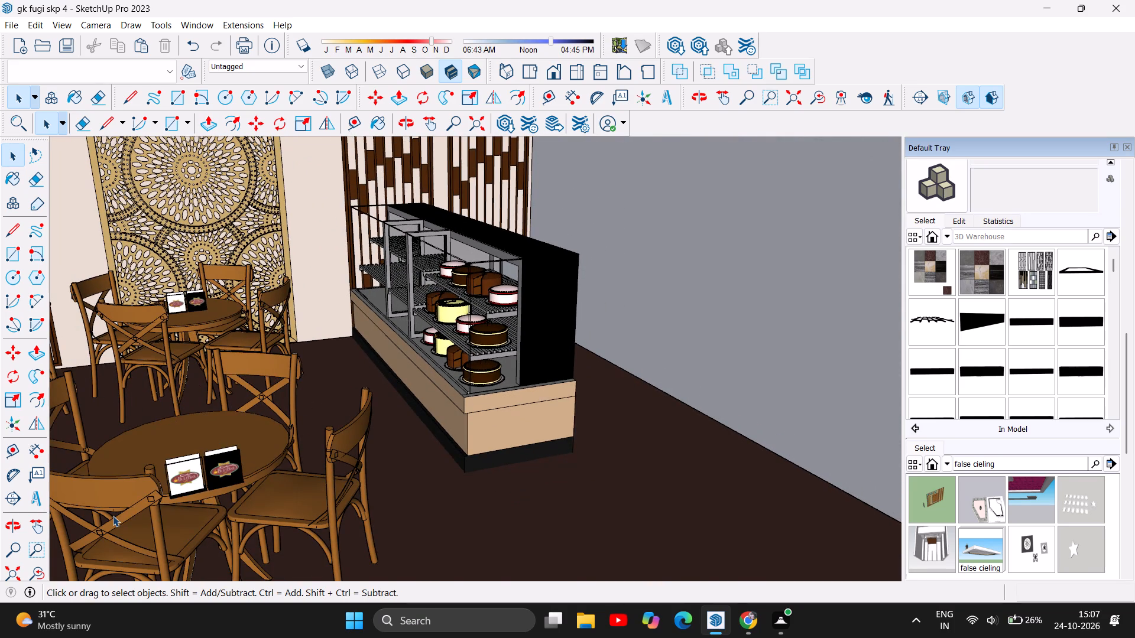
scroll(228, 474, down, 3)
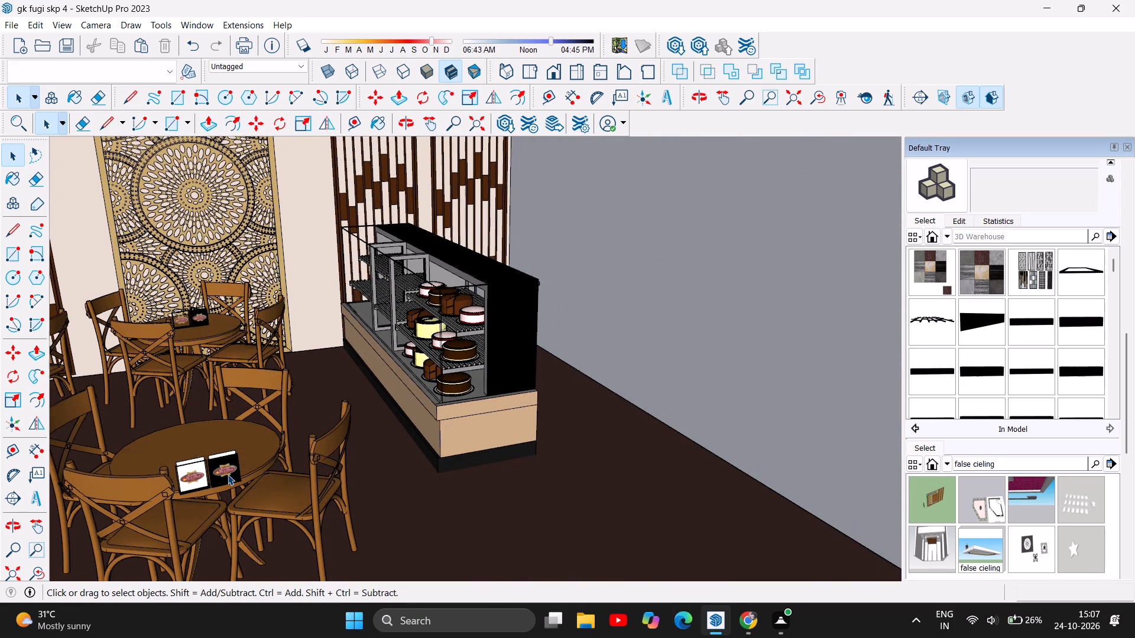
Examine the coffee bar counter and its equipment inside the separate single-storey building.
scroll(228, 474, down, 2)
scroll(291, 467, down, 5)
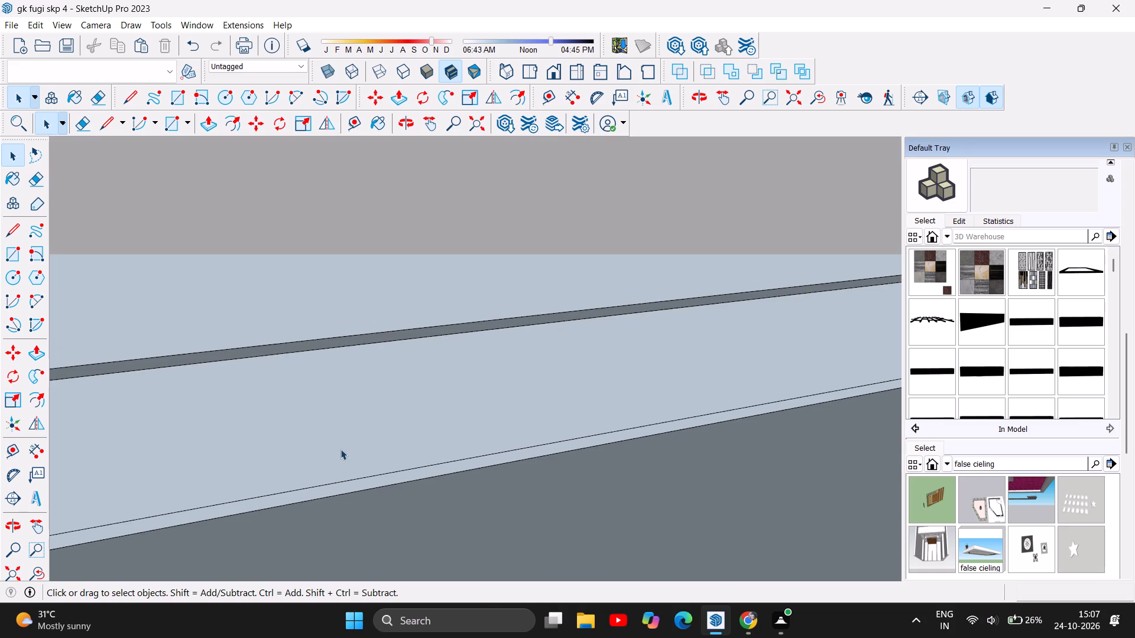
scroll(340, 449, down, 18)
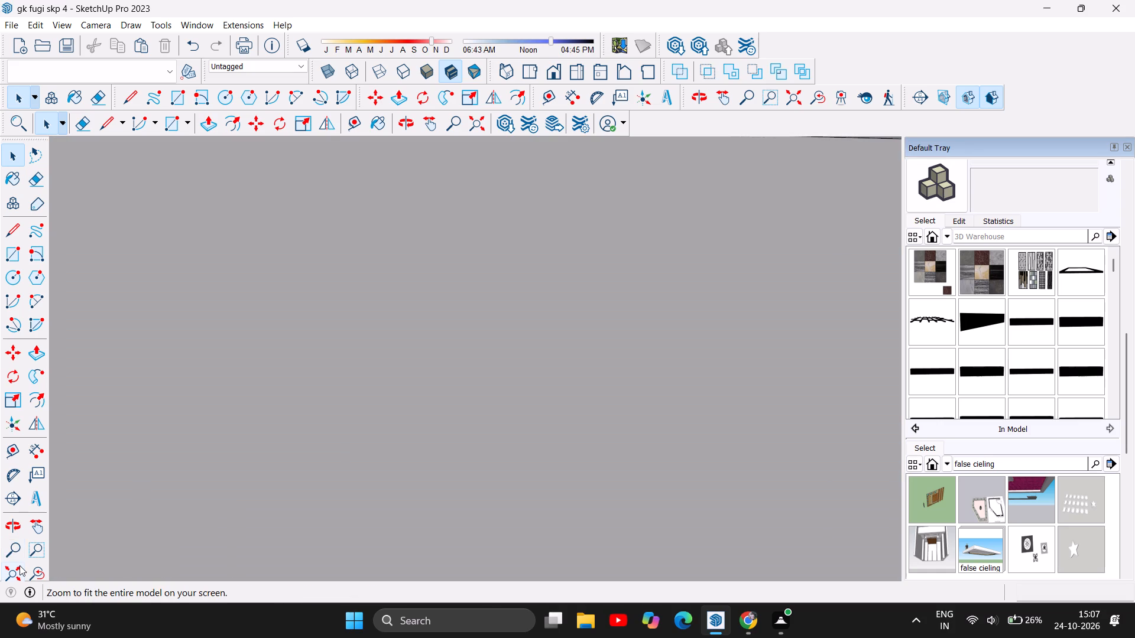
click(20, 566)
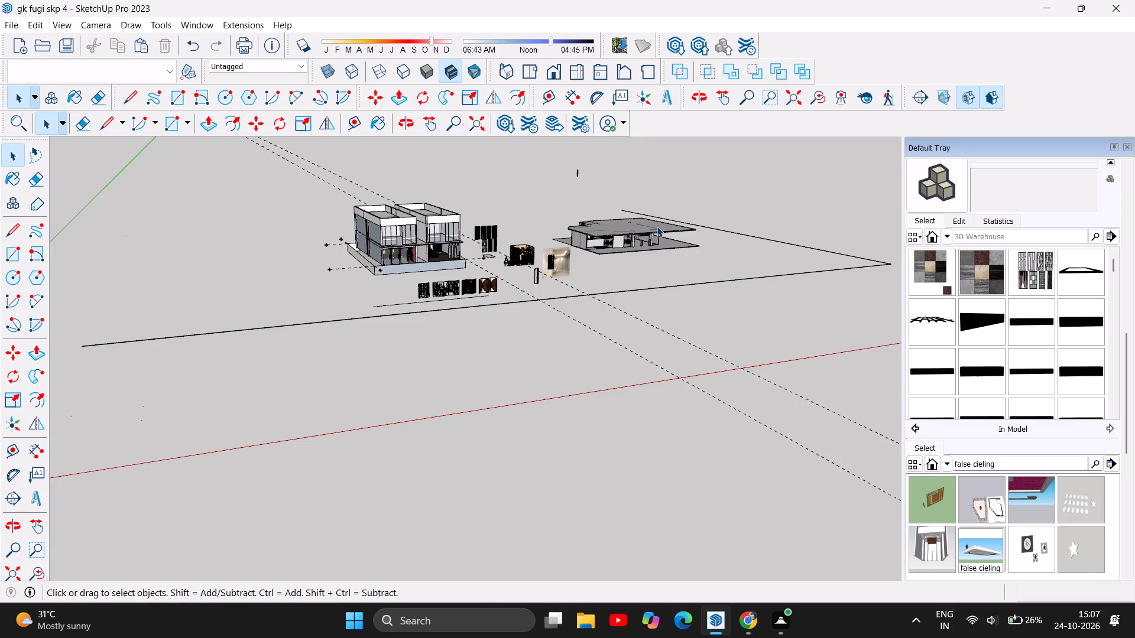
scroll(657, 226, up, 7)
scroll(620, 269, up, 13)
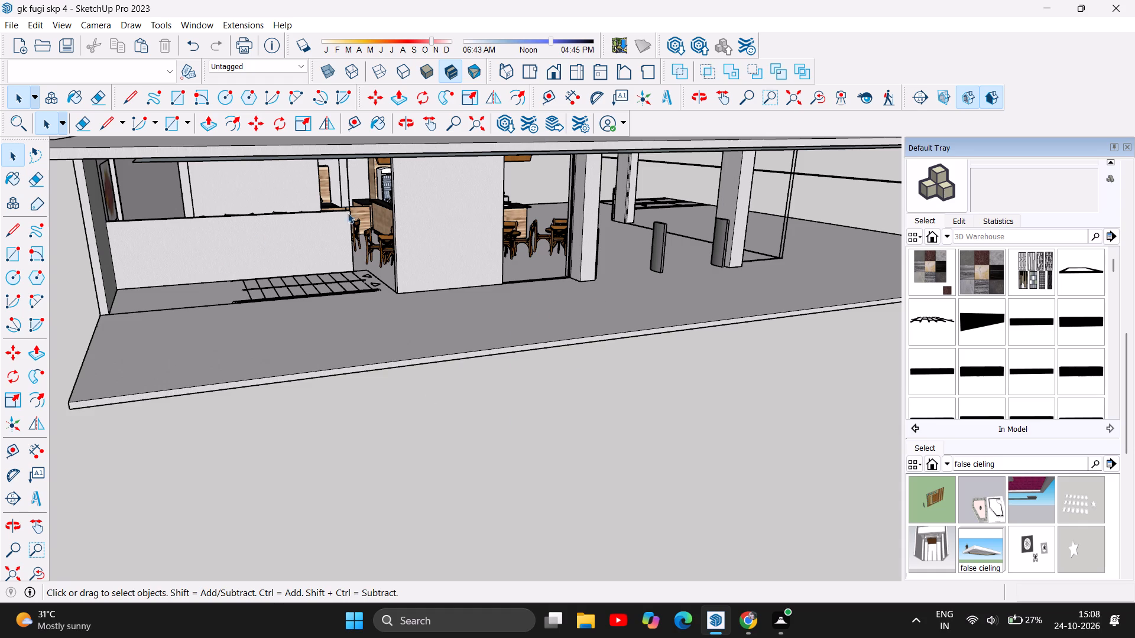
scroll(340, 209, up, 8)
scroll(382, 182, down, 1)
scroll(382, 182, up, 6)
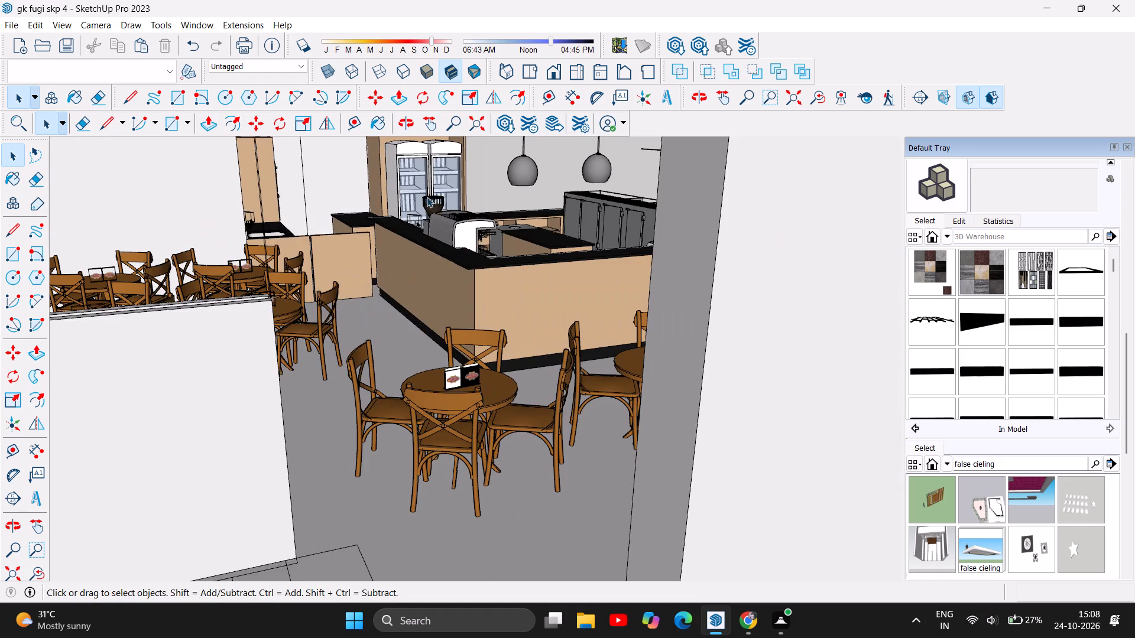
scroll(474, 207, up, 2)
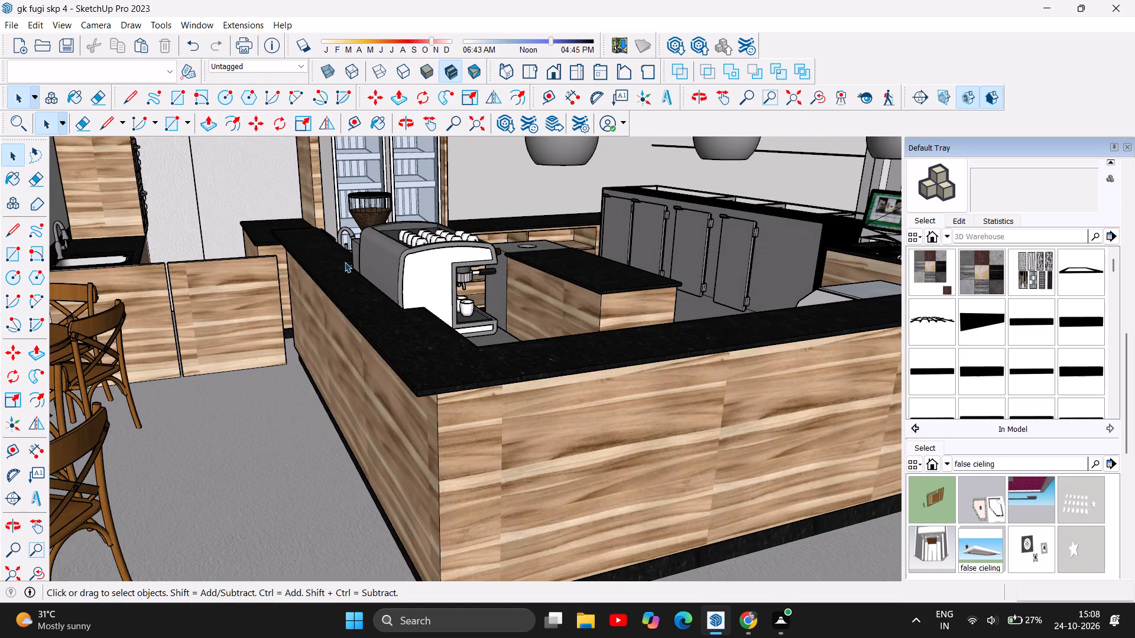
scroll(345, 262, down, 1)
scroll(506, 273, up, 3)
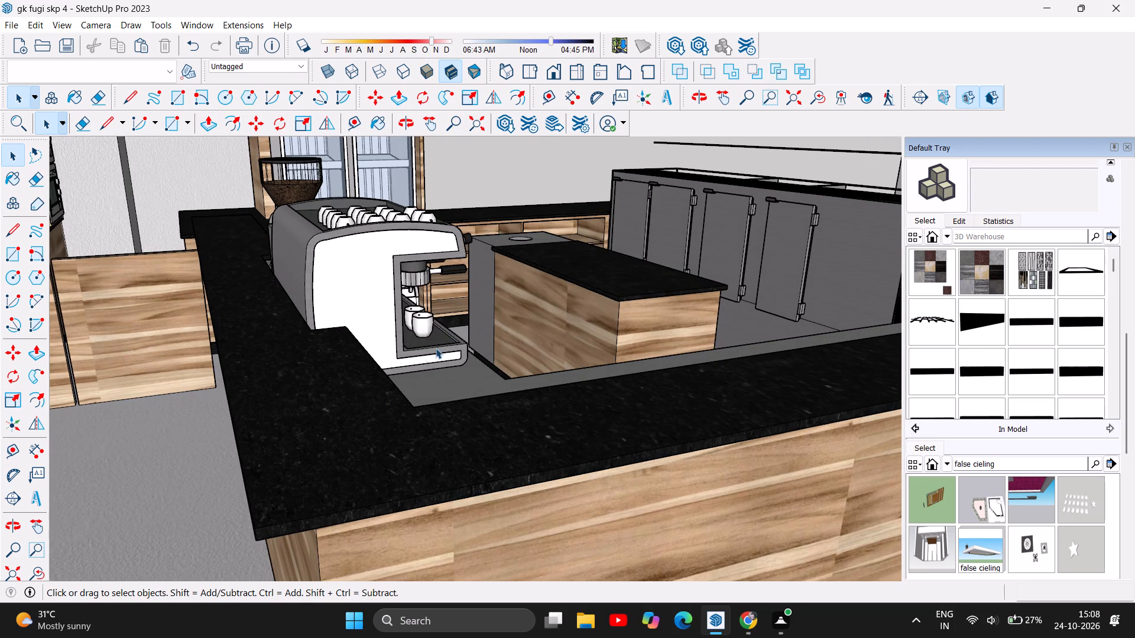
scroll(416, 338, down, 2)
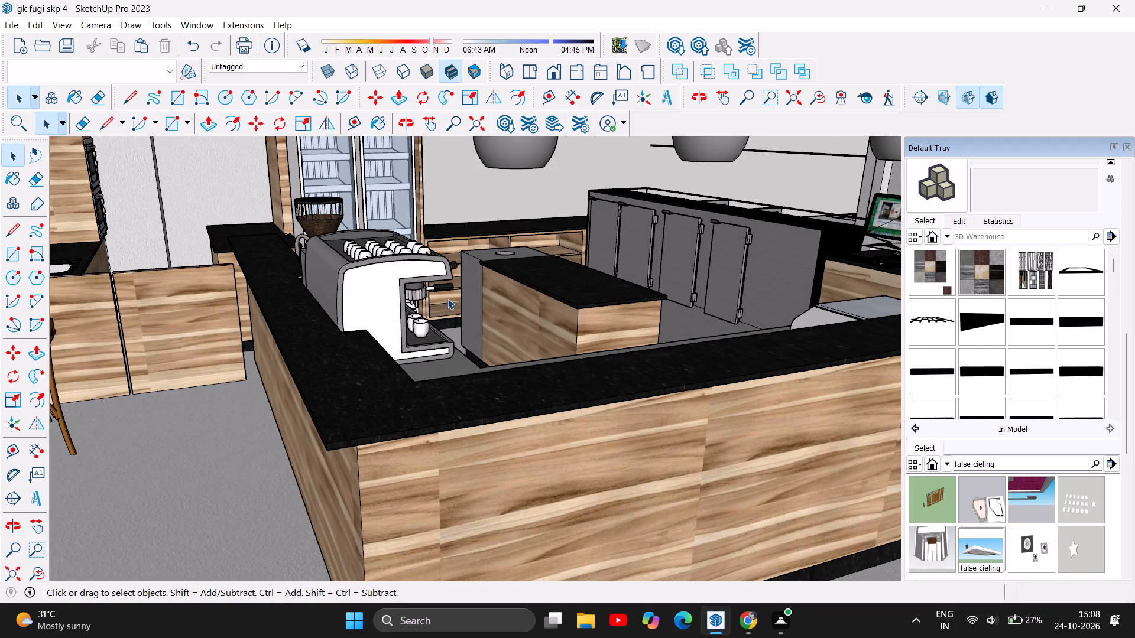
scroll(445, 300, down, 3)
Select the coffee bar's long wood front, black worktop and inner island edge individually to examine how the counter is grouped.
click(461, 418)
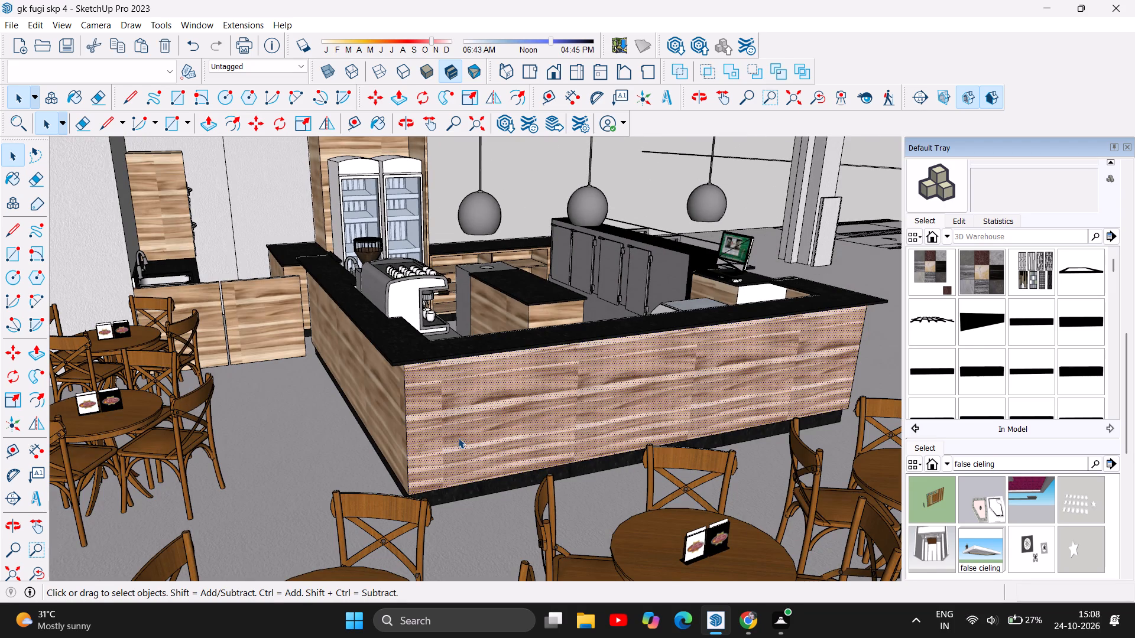
click(393, 353)
click(403, 388)
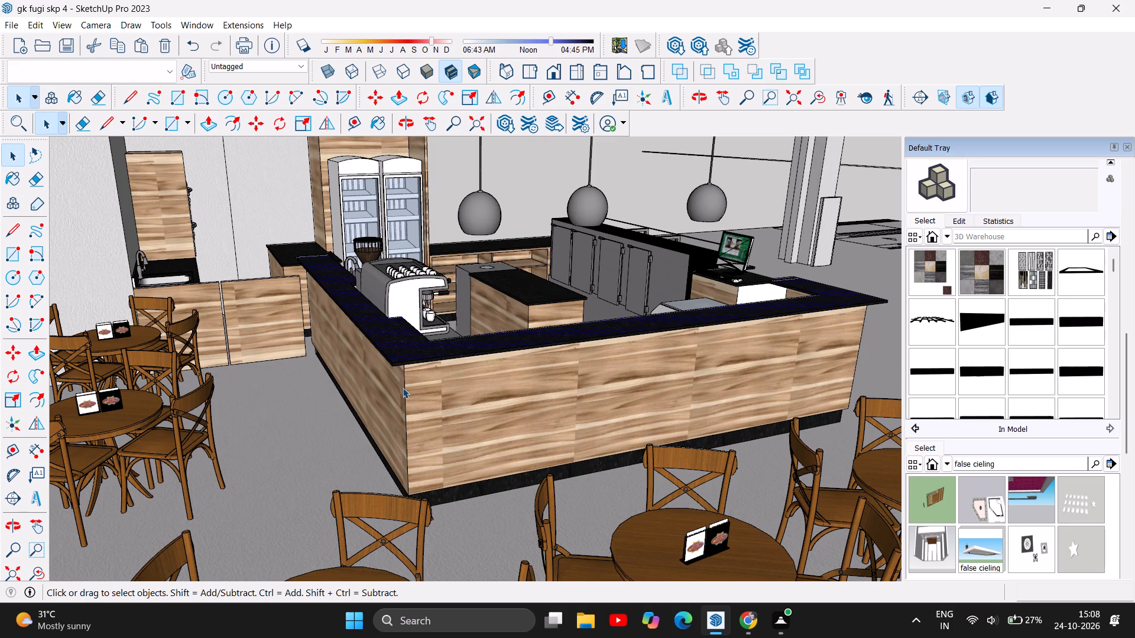
click(410, 416)
click(444, 438)
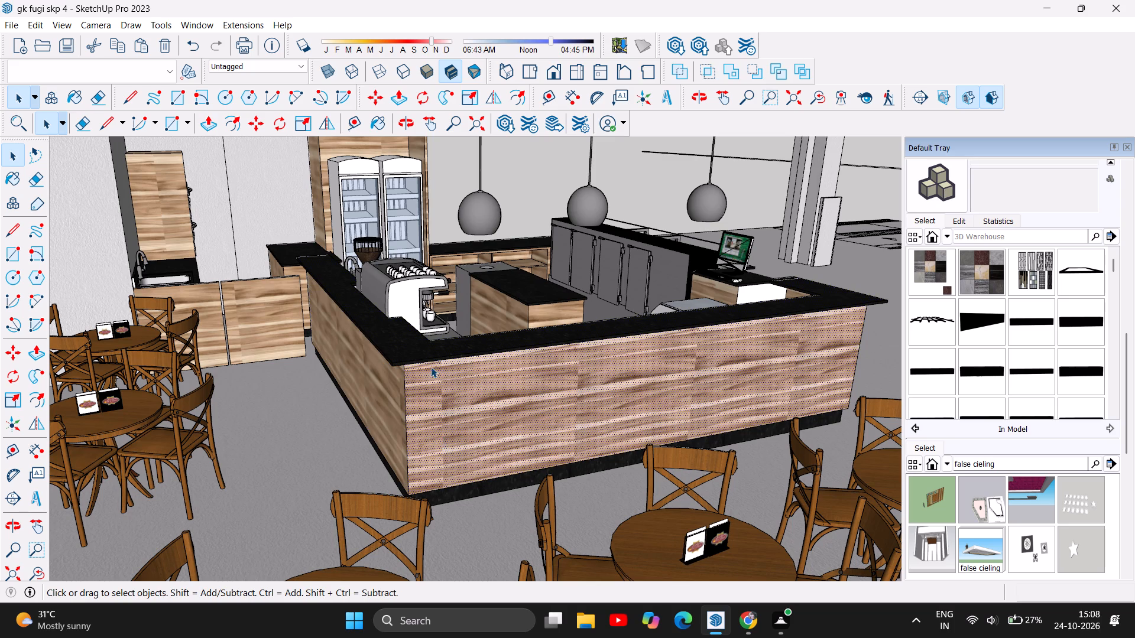
click(431, 361)
click(547, 301)
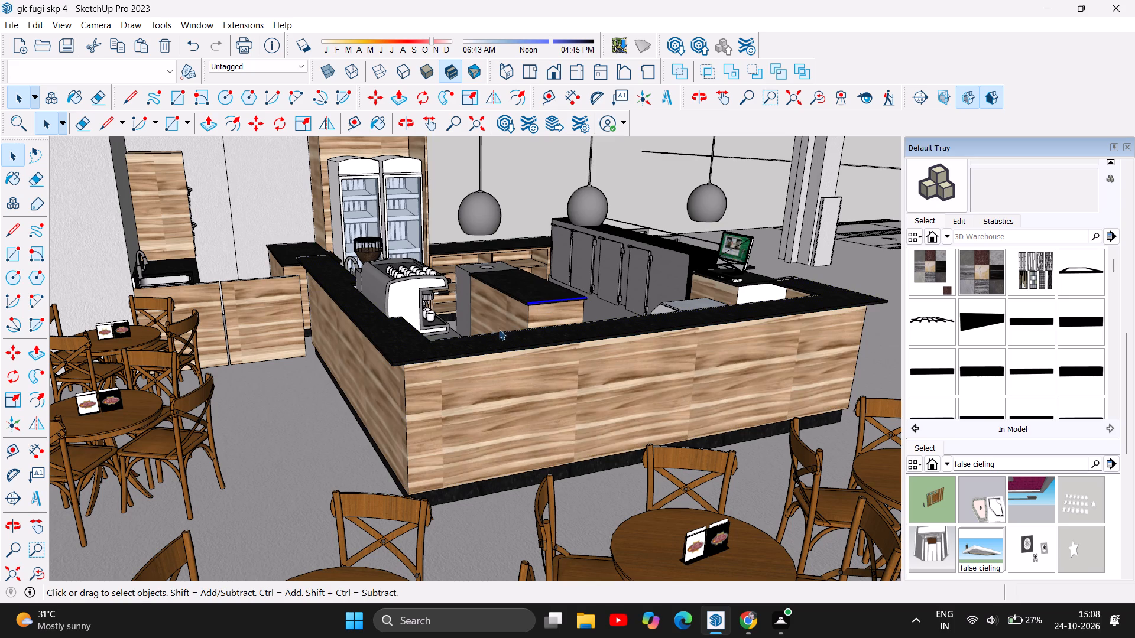
click(423, 468)
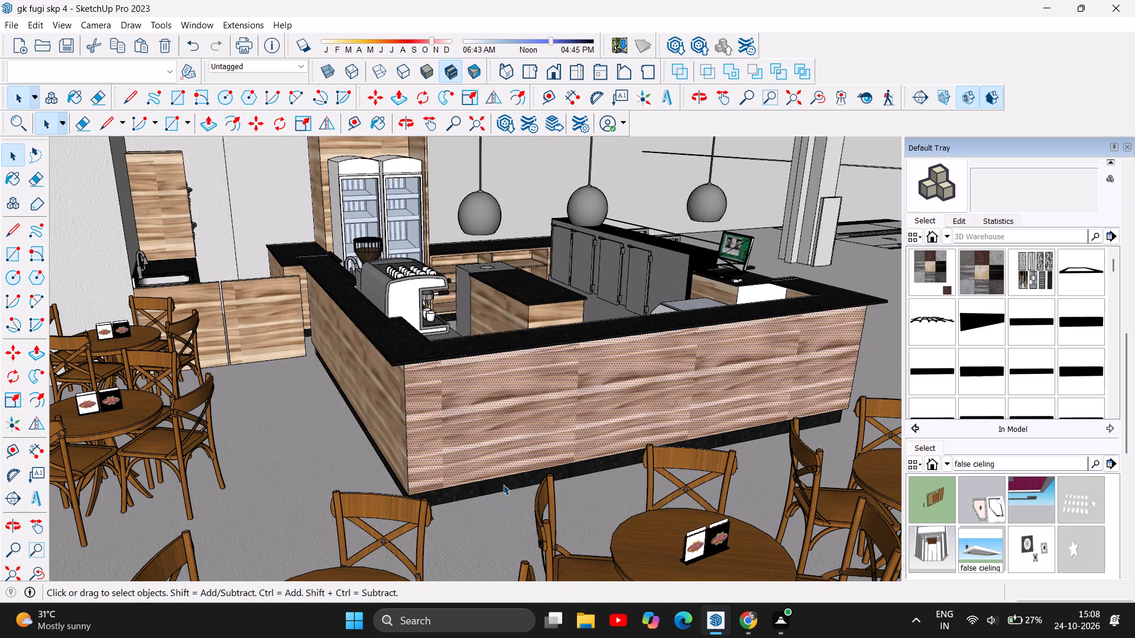
double_click(454, 392)
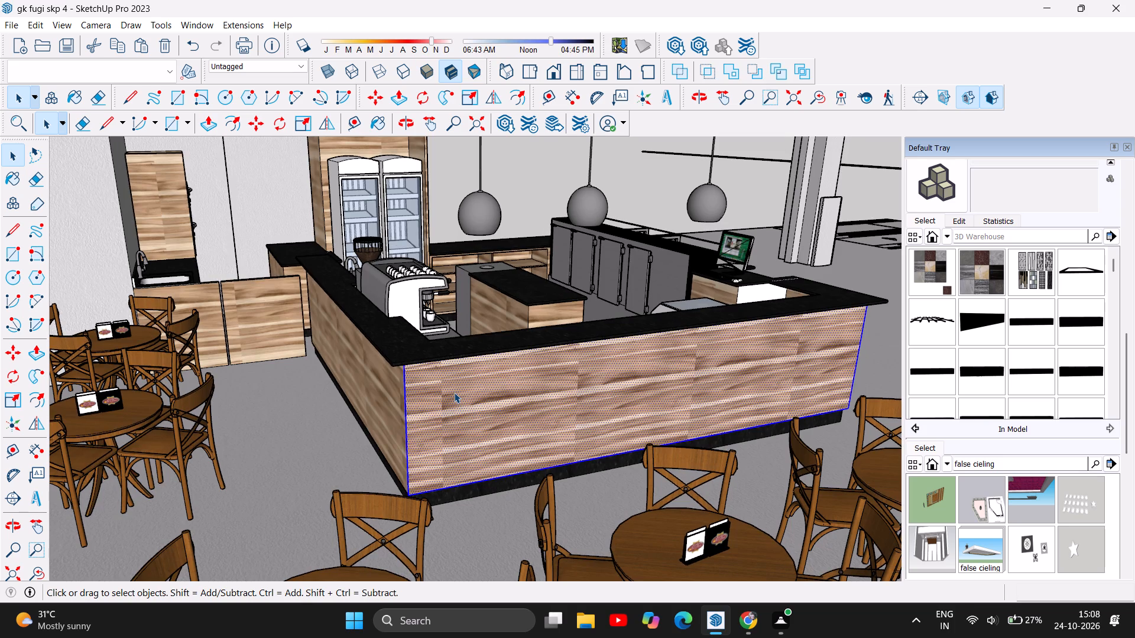
click(408, 351)
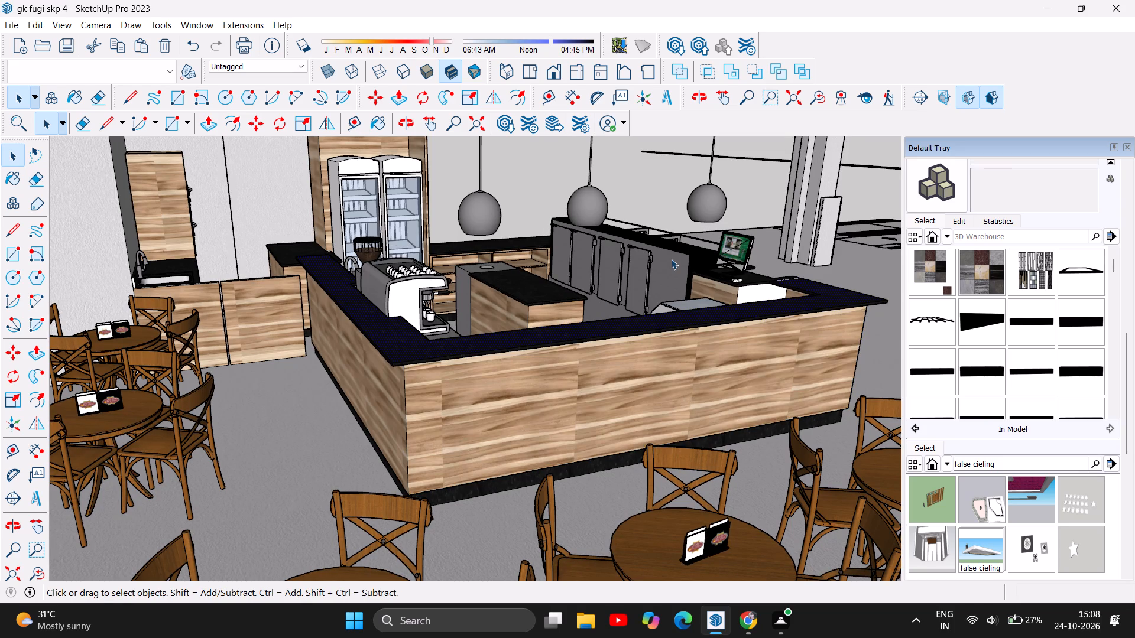
Copy the wood side panel beneath the cashier computer at the end of the coffee bar.
scroll(757, 256, up, 5)
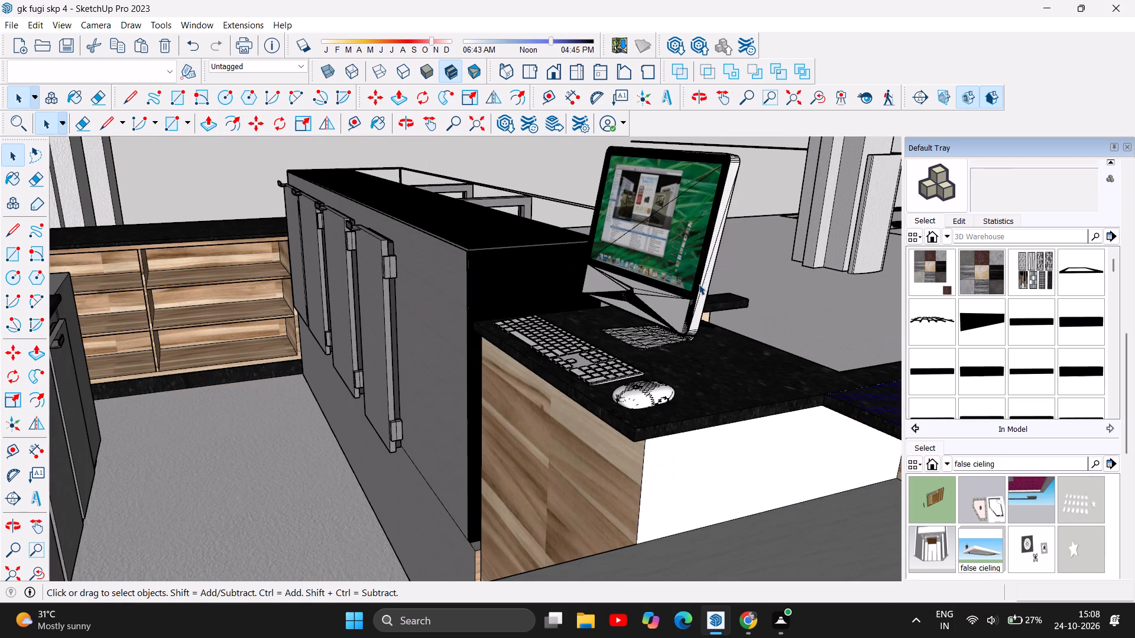
scroll(699, 284, down, 4)
click(714, 405)
right_click(714, 405)
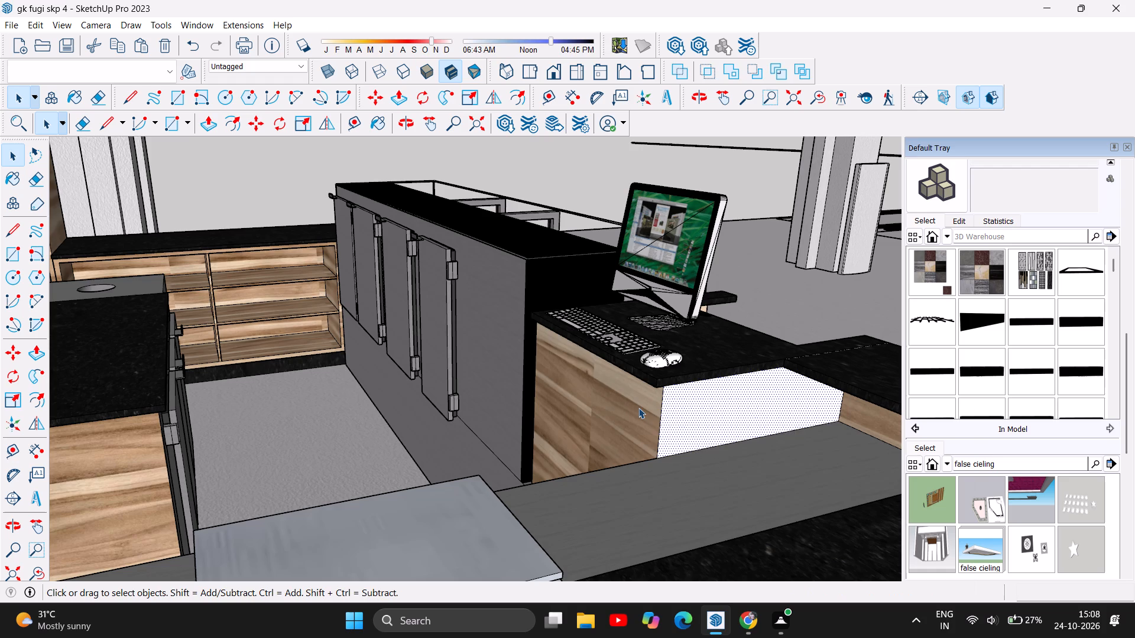
click(638, 408)
click(660, 280)
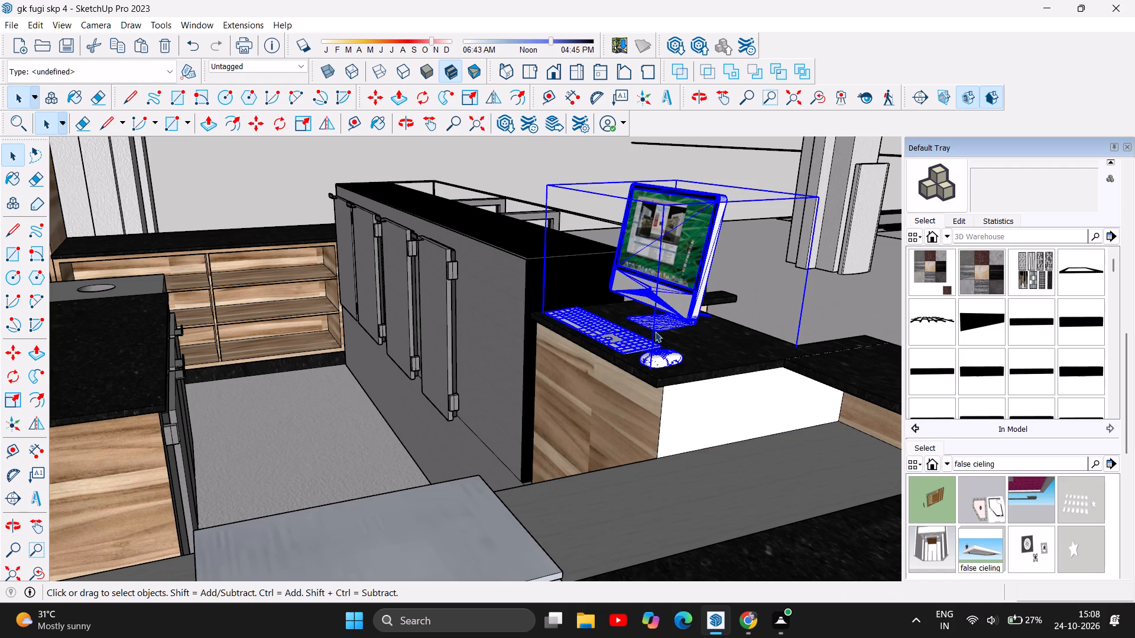
click(677, 419)
right_click(651, 424)
click(651, 424)
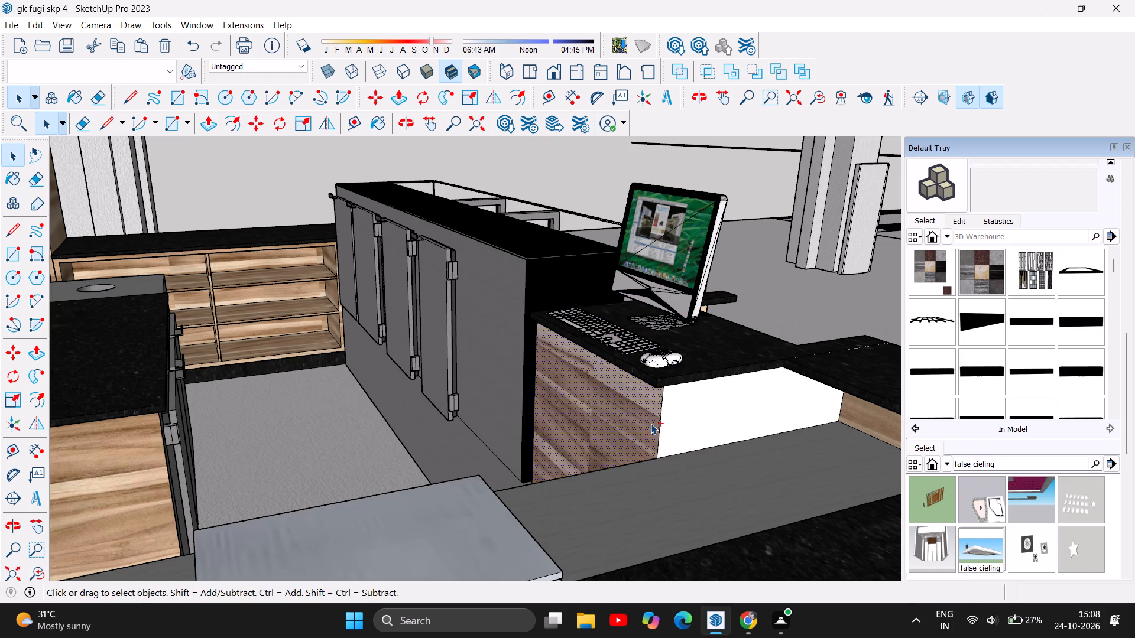
key(ctrl+c)
right_click(651, 424)
key(ctrl+v)
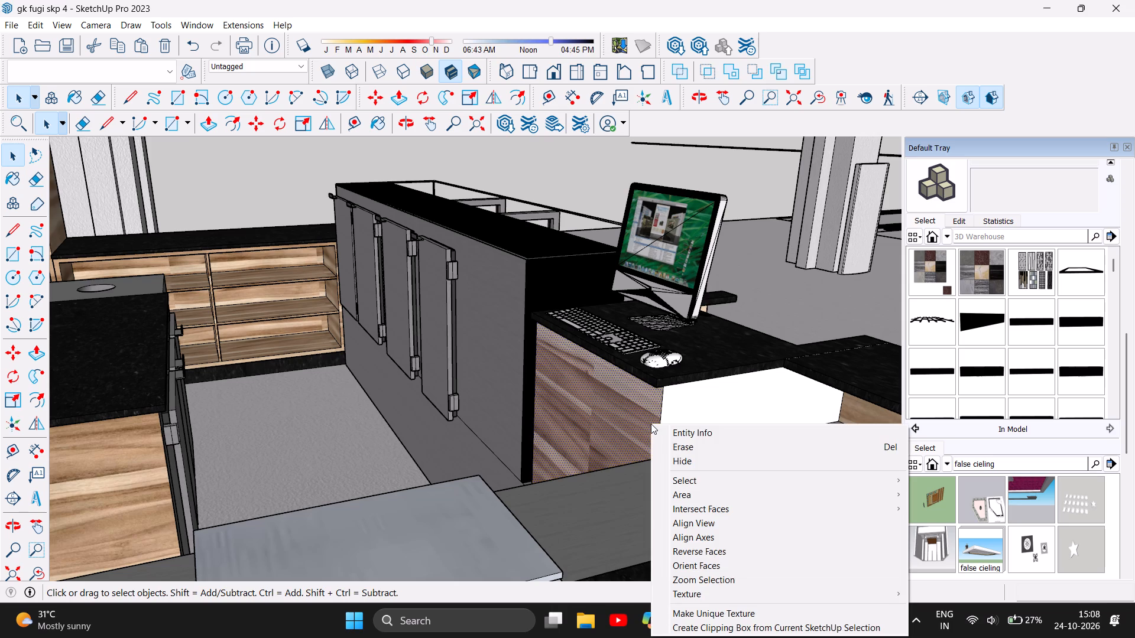
click(607, 406)
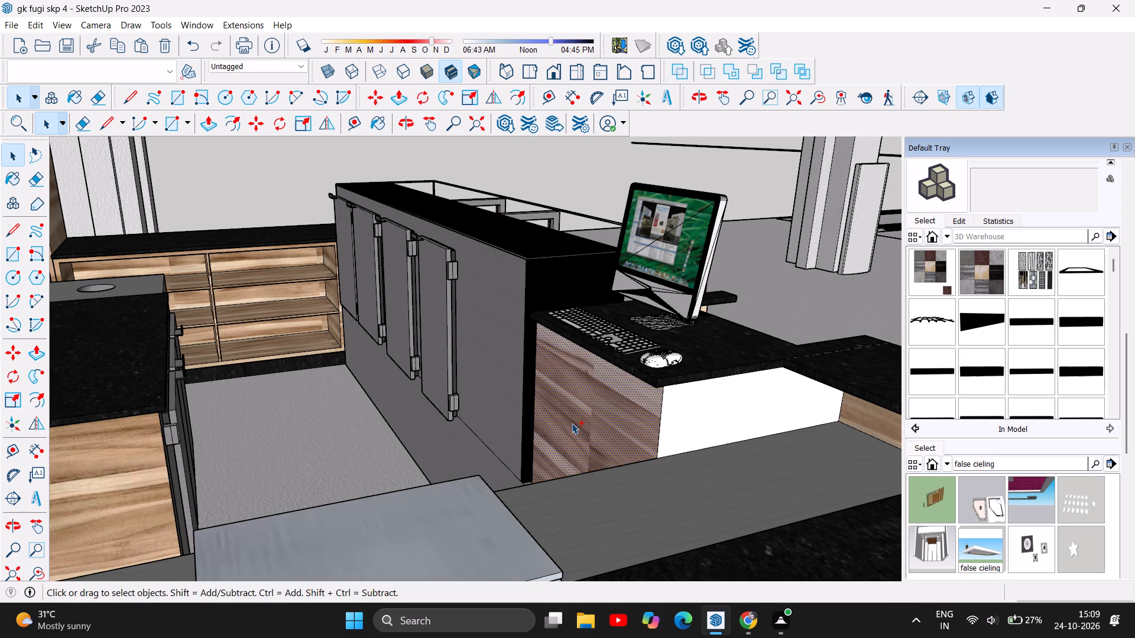
key(ctrl+c)
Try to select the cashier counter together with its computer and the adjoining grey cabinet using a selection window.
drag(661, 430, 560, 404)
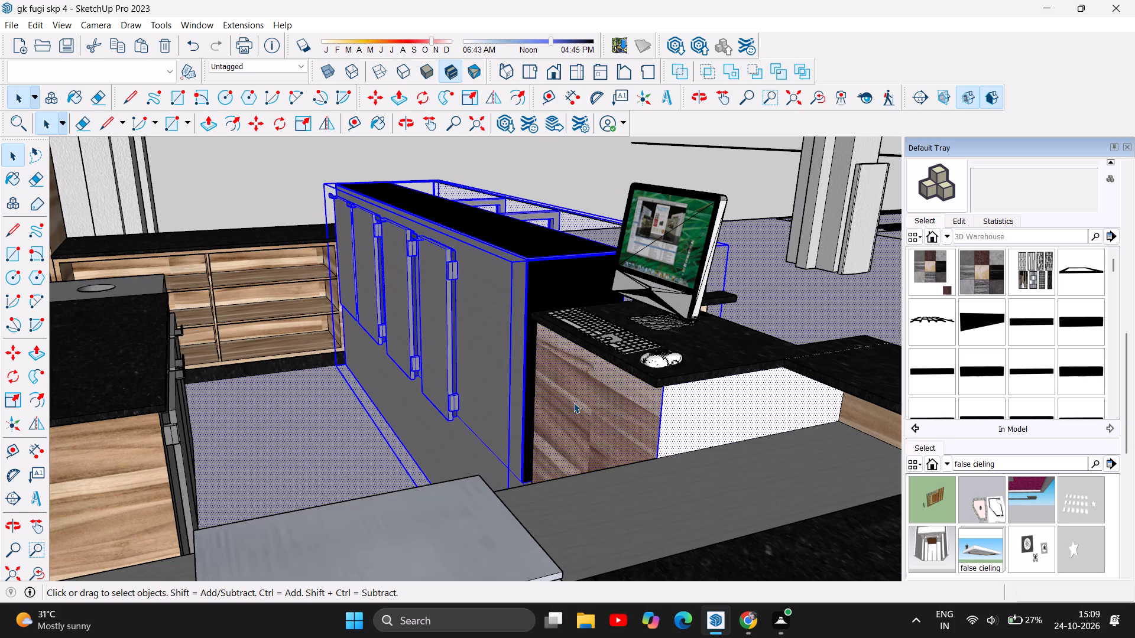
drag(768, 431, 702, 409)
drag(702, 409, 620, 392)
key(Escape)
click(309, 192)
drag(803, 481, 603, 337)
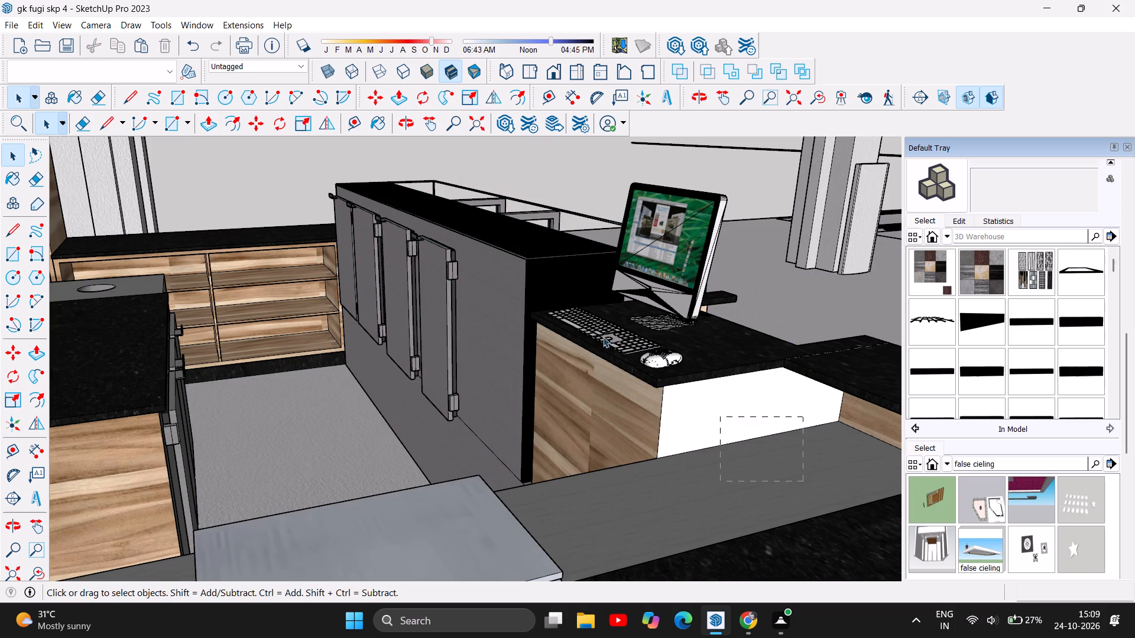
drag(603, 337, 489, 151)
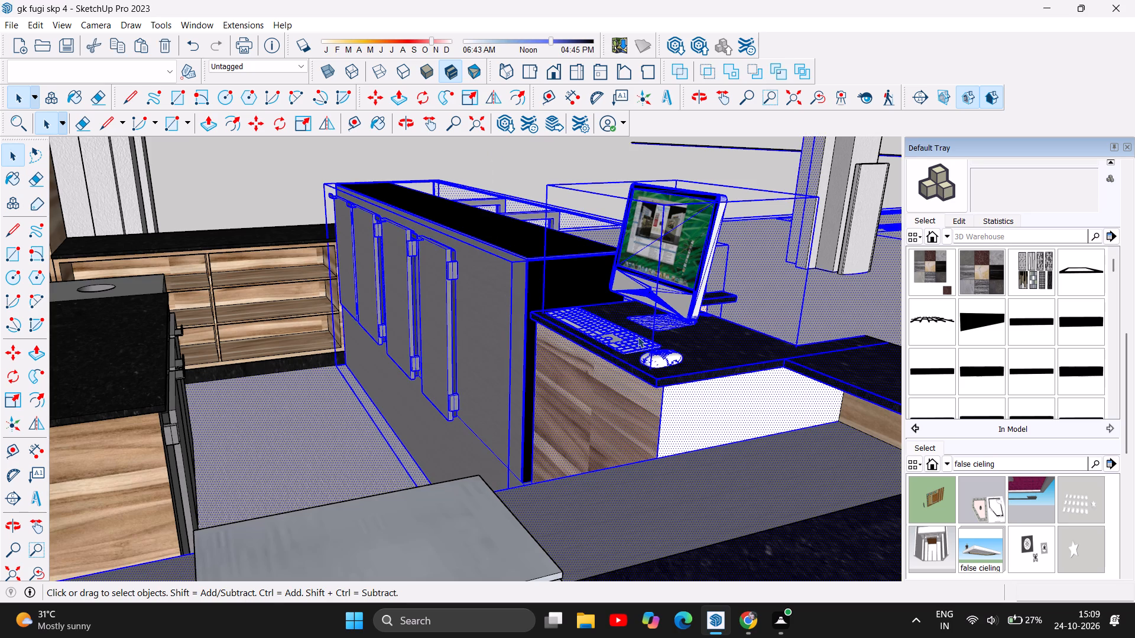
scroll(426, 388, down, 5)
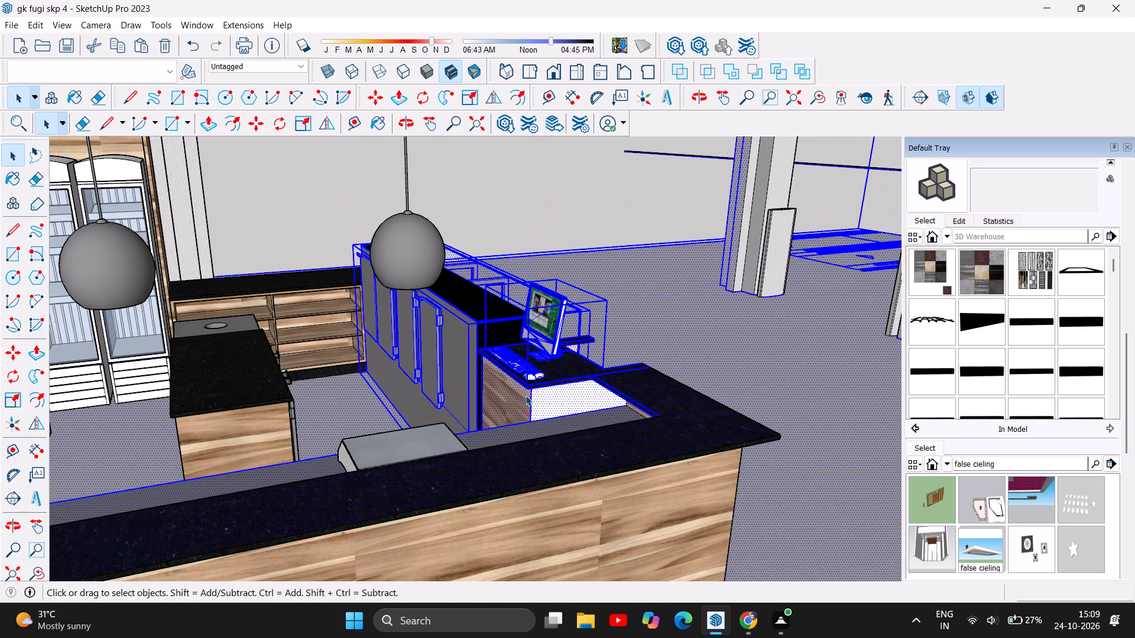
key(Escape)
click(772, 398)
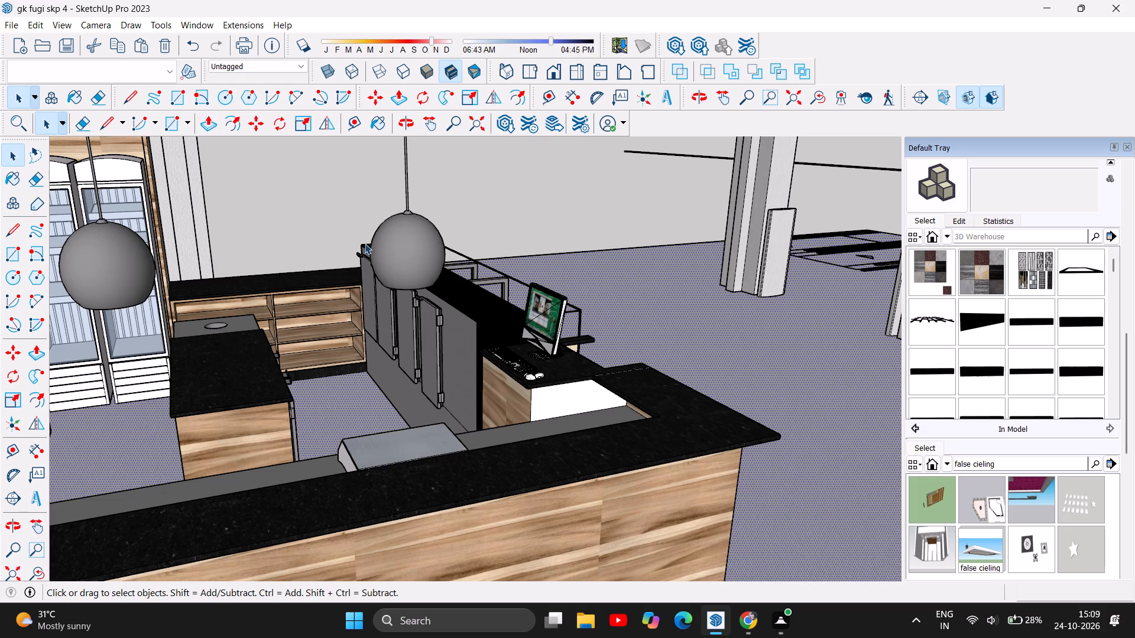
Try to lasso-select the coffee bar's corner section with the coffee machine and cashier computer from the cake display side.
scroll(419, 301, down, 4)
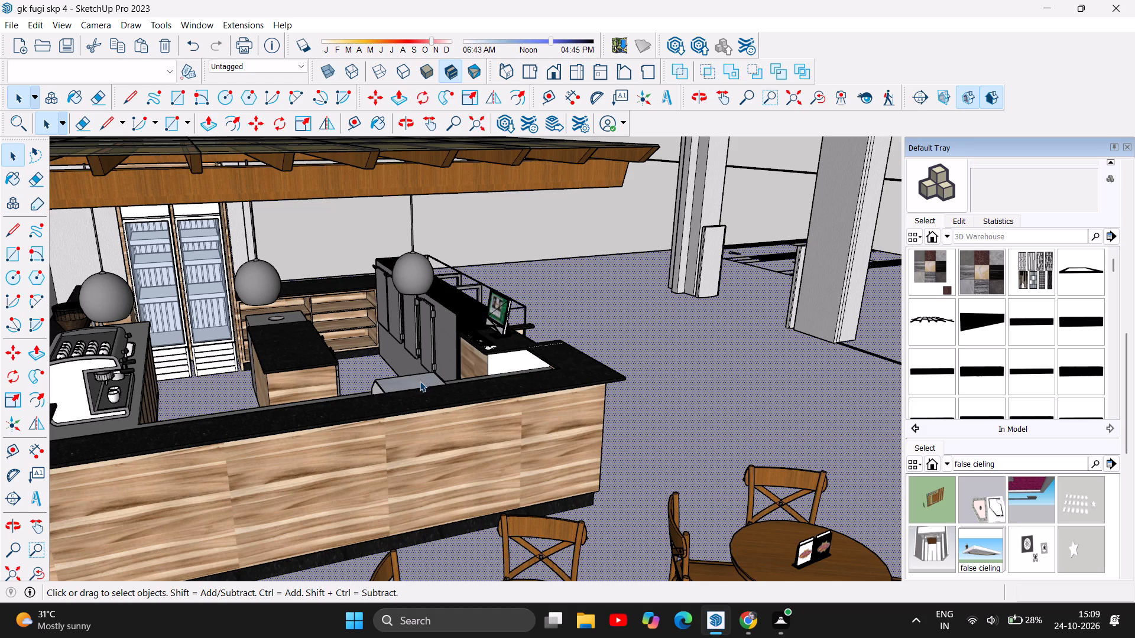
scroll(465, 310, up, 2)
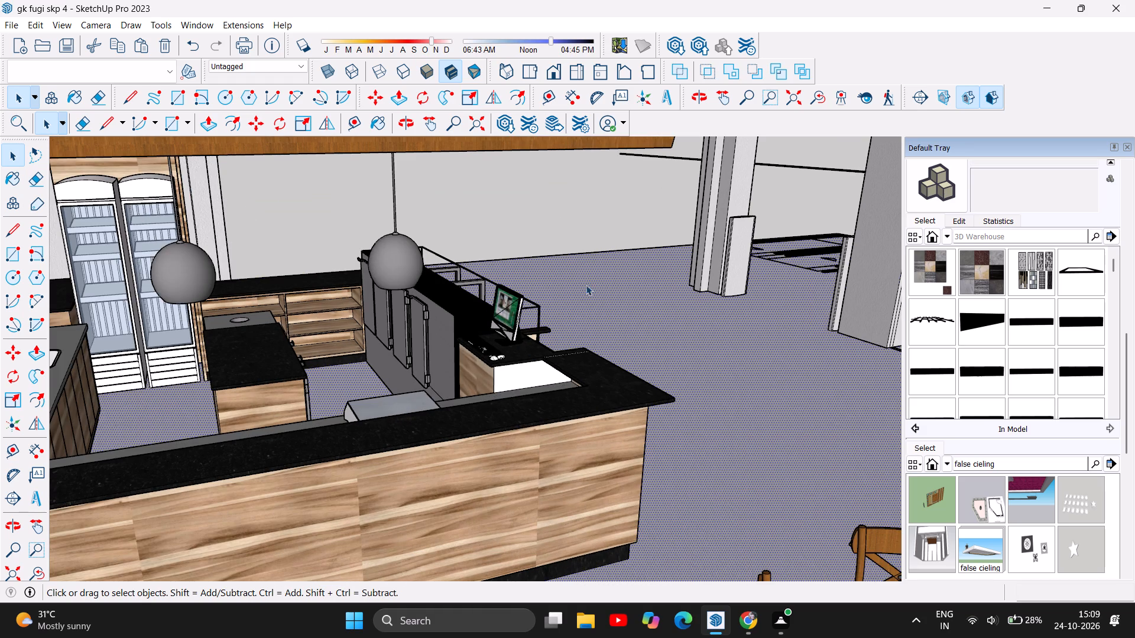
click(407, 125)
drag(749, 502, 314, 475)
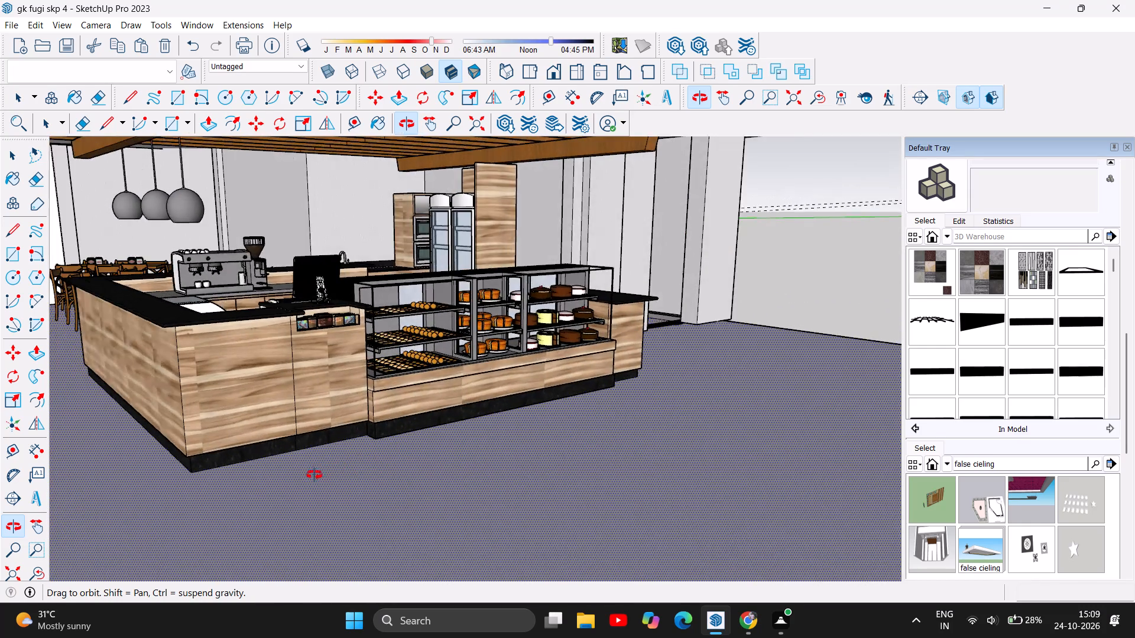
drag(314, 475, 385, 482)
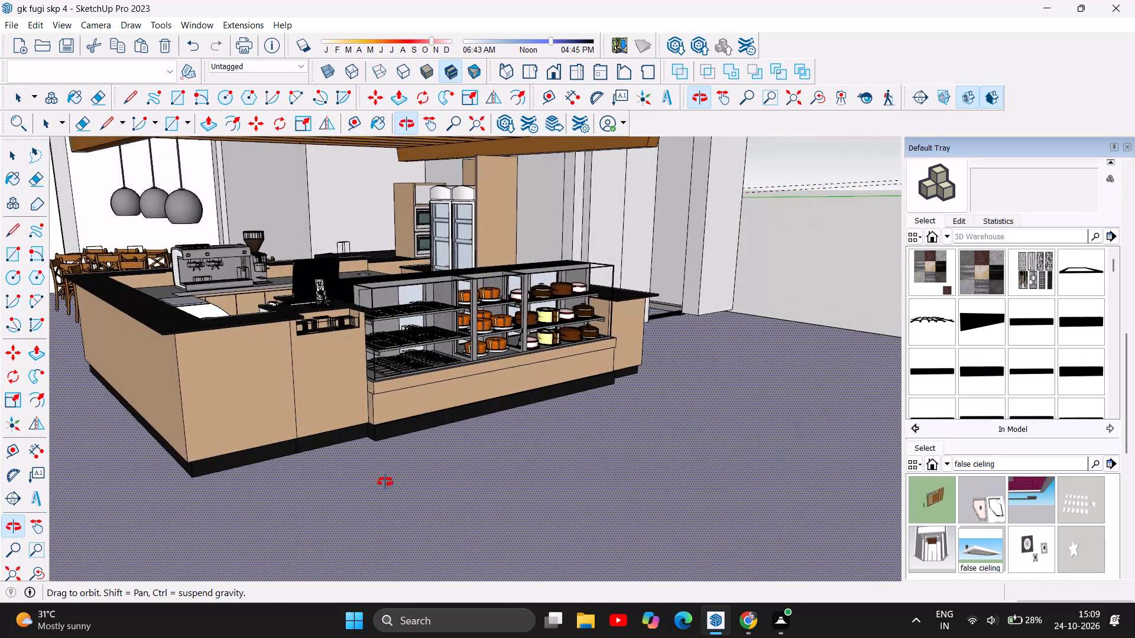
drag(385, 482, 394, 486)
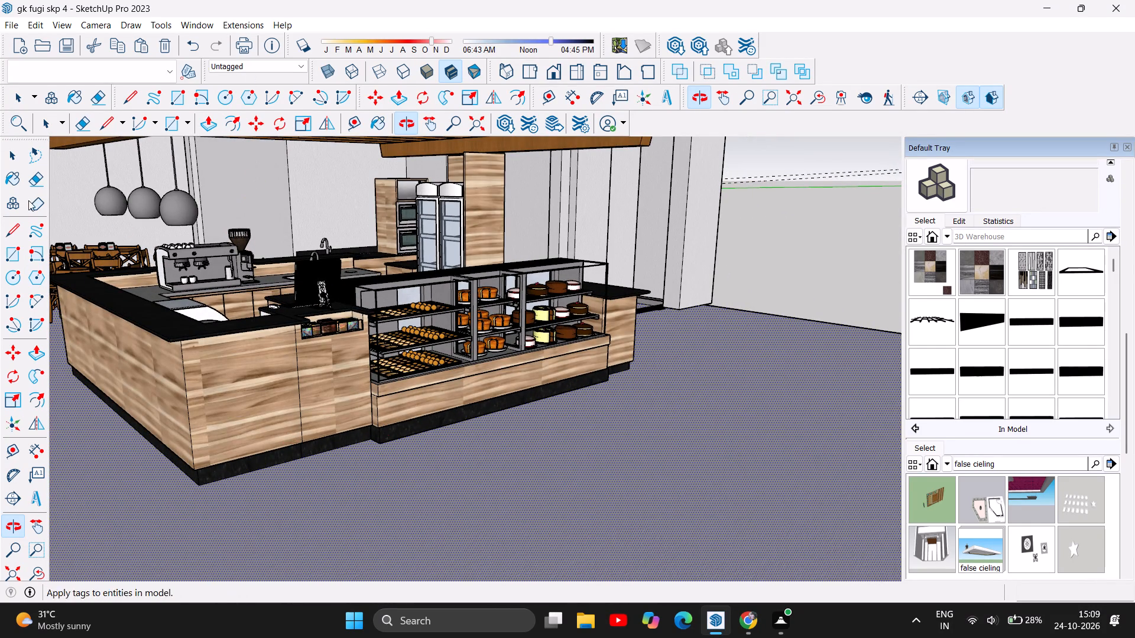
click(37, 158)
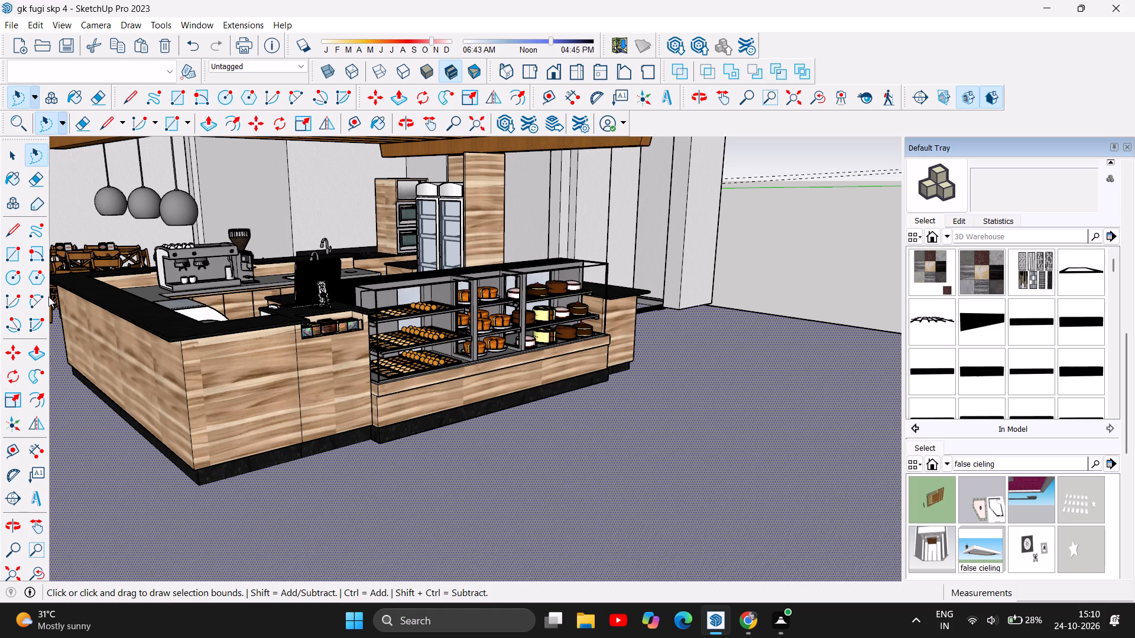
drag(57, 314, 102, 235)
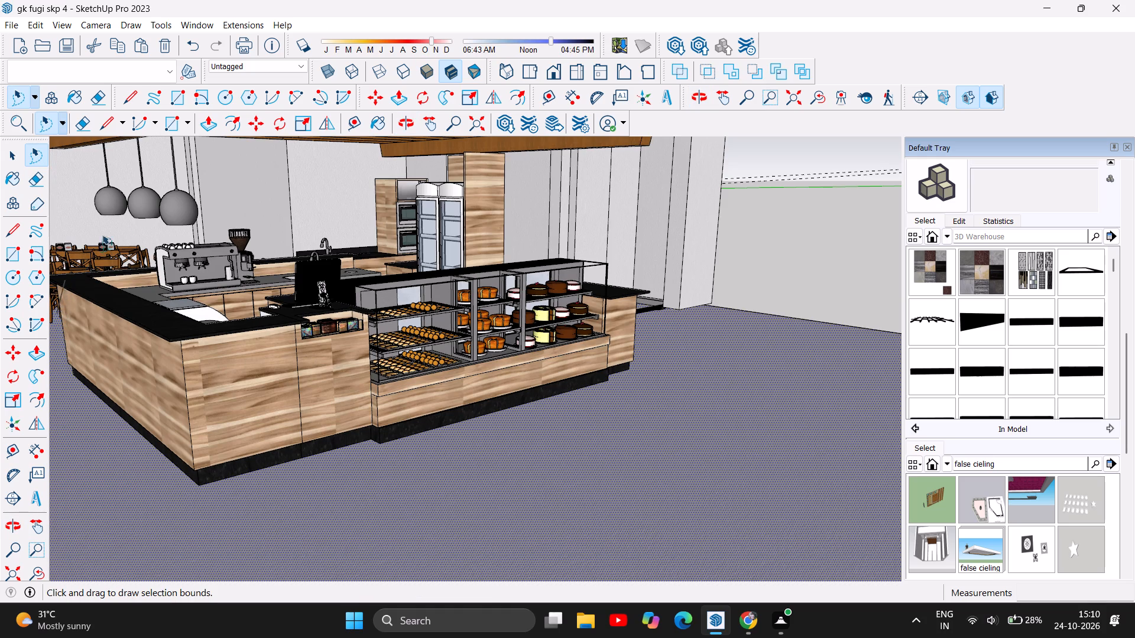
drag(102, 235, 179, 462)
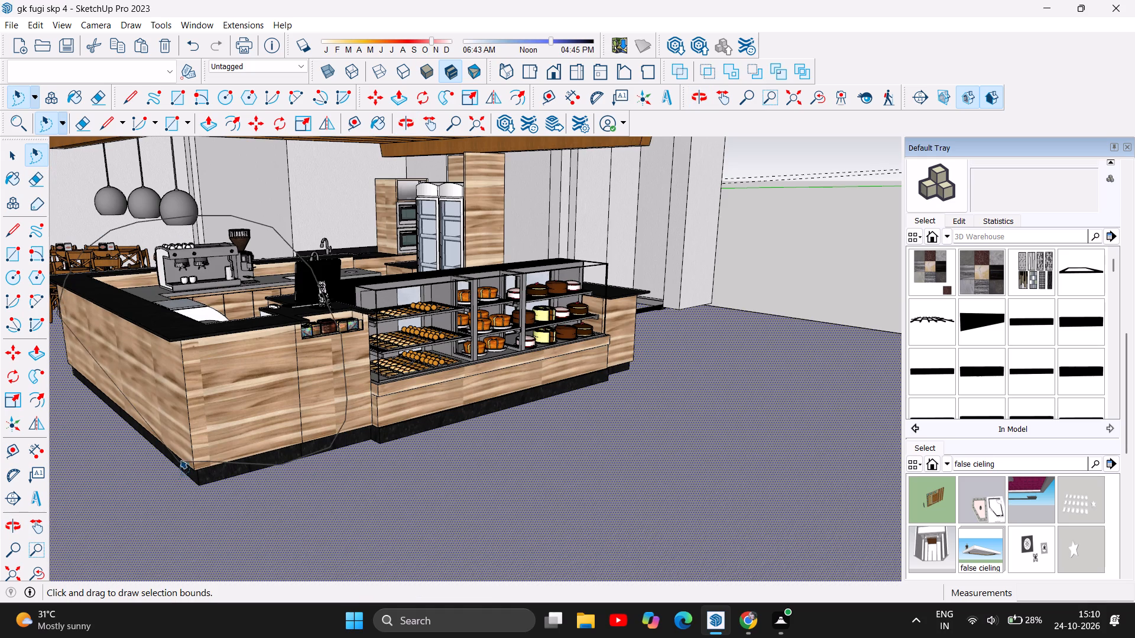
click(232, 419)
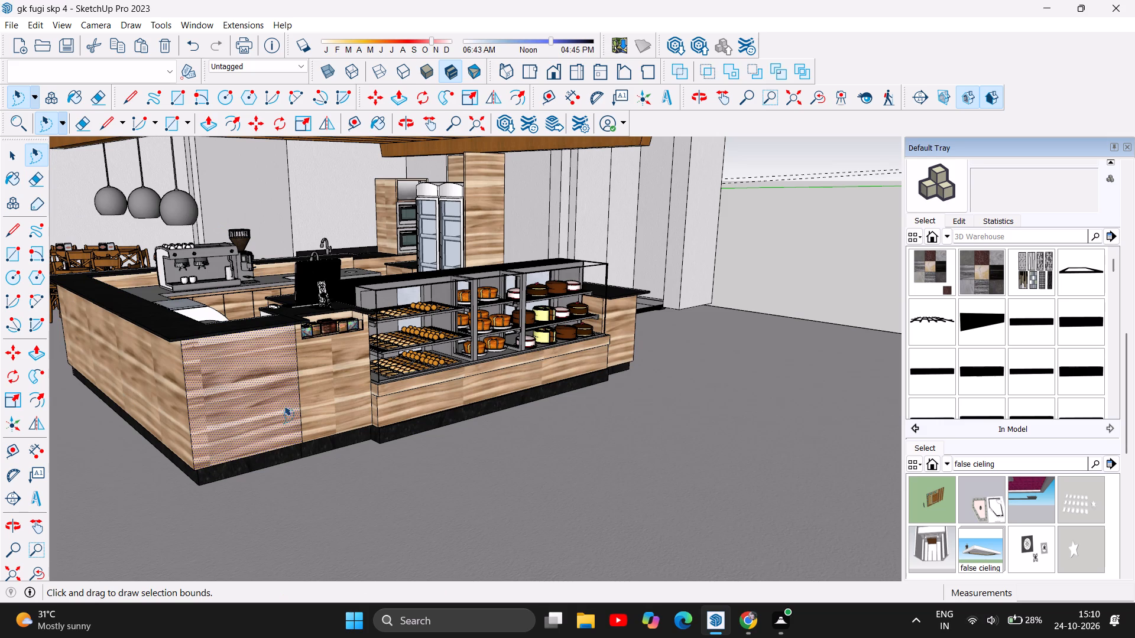
Select the cashier computer, wood panels and worktop edge individually to examine which counter parts are separate.
click(21, 162)
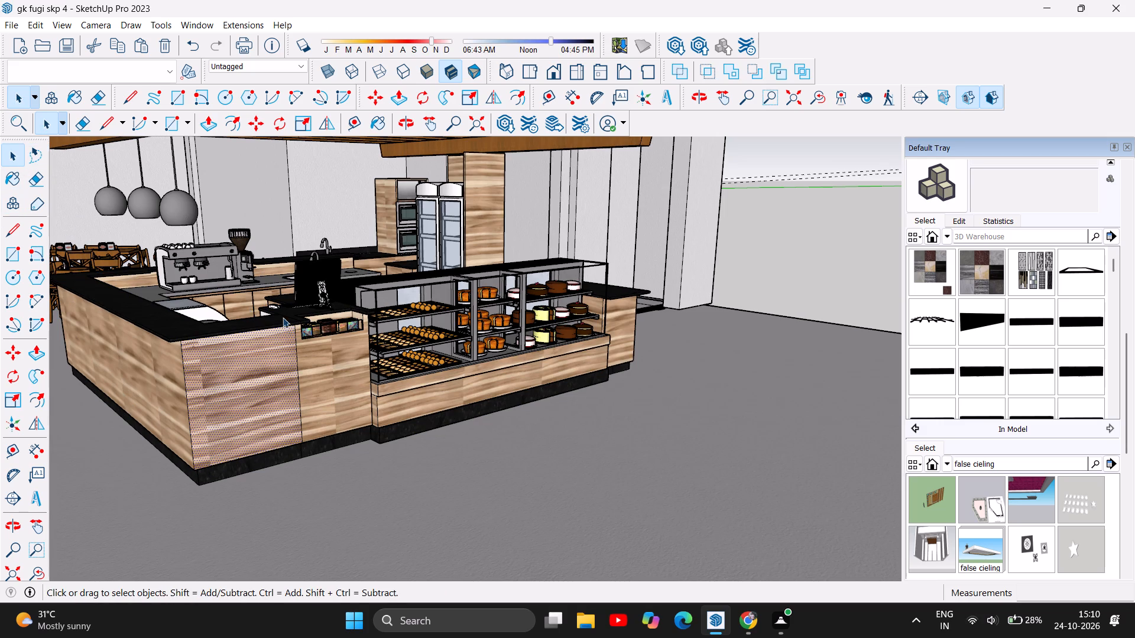
double_click(316, 291)
click(342, 356)
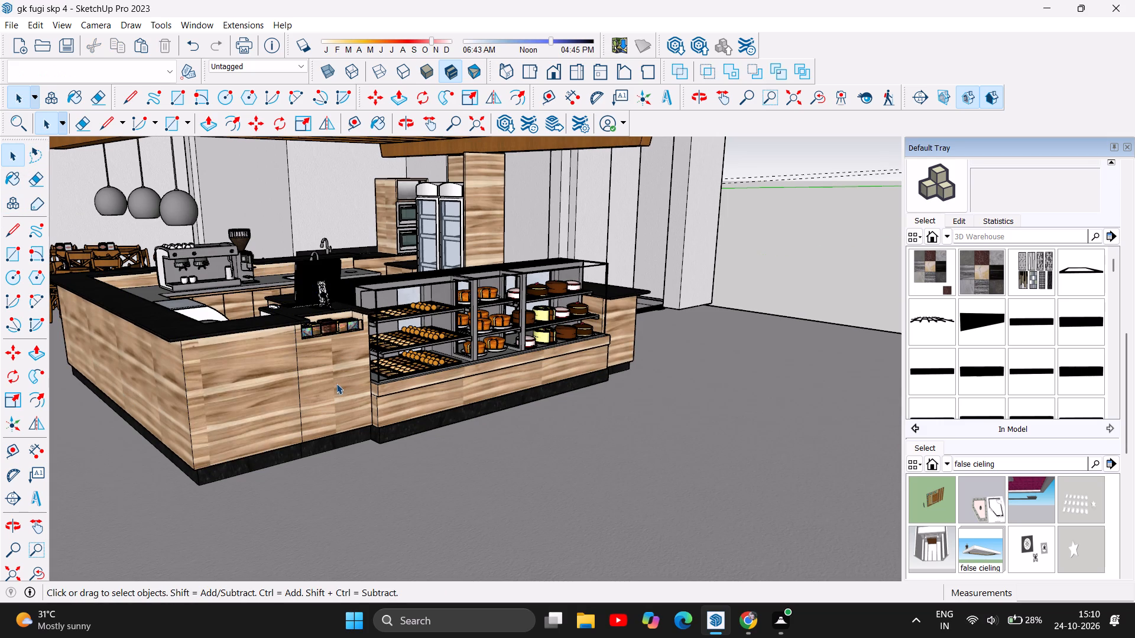
click(335, 383)
click(330, 385)
click(288, 382)
click(280, 376)
double_click(237, 382)
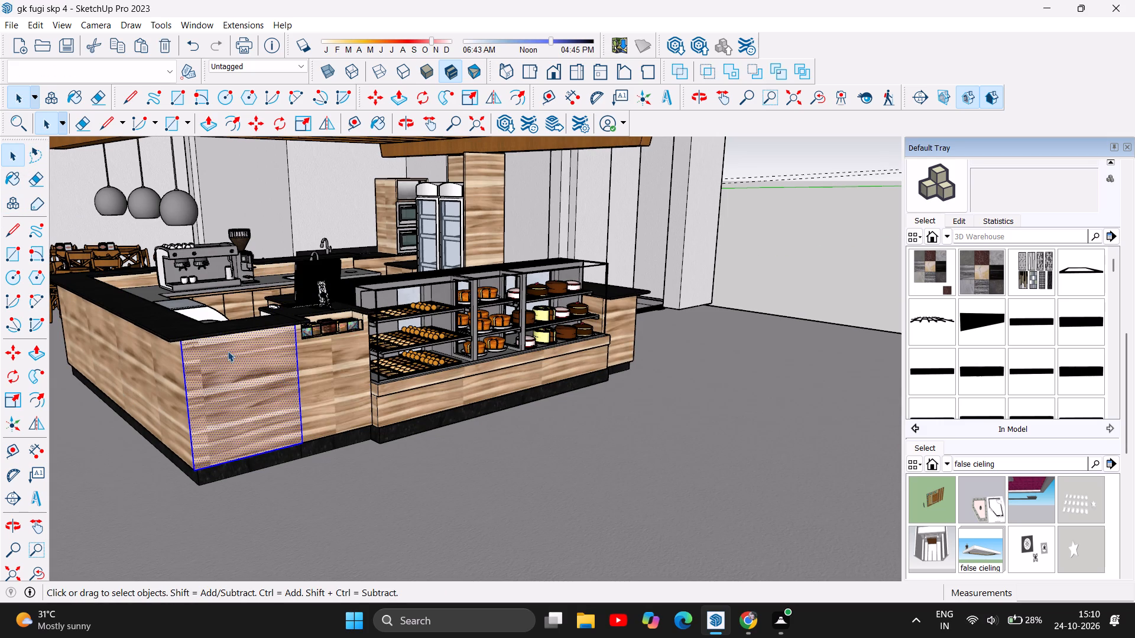
click(259, 319)
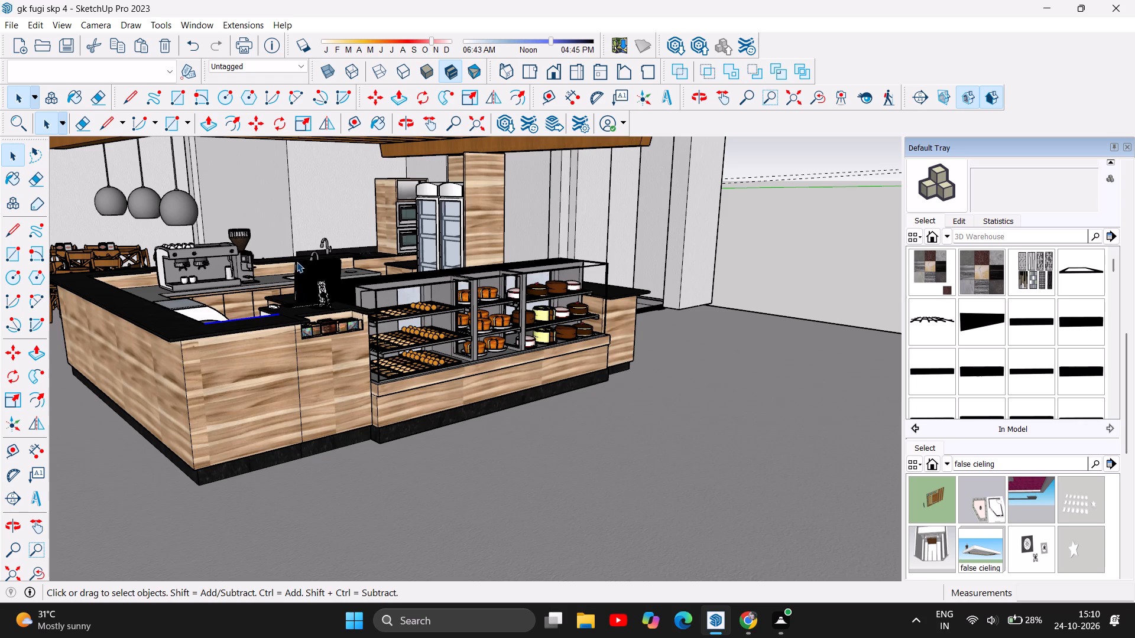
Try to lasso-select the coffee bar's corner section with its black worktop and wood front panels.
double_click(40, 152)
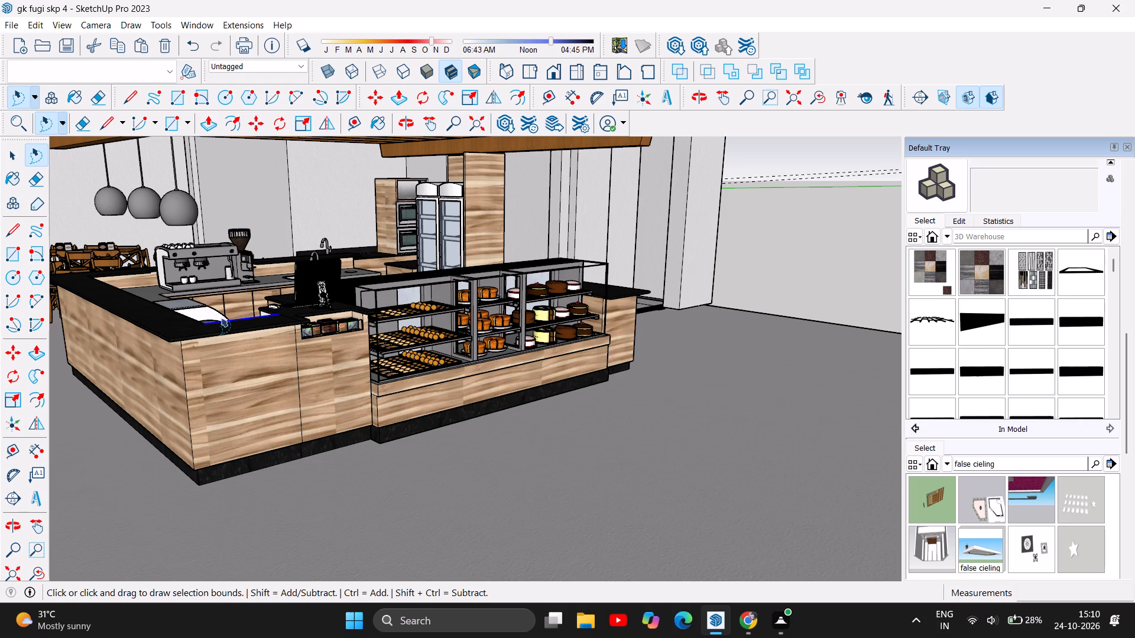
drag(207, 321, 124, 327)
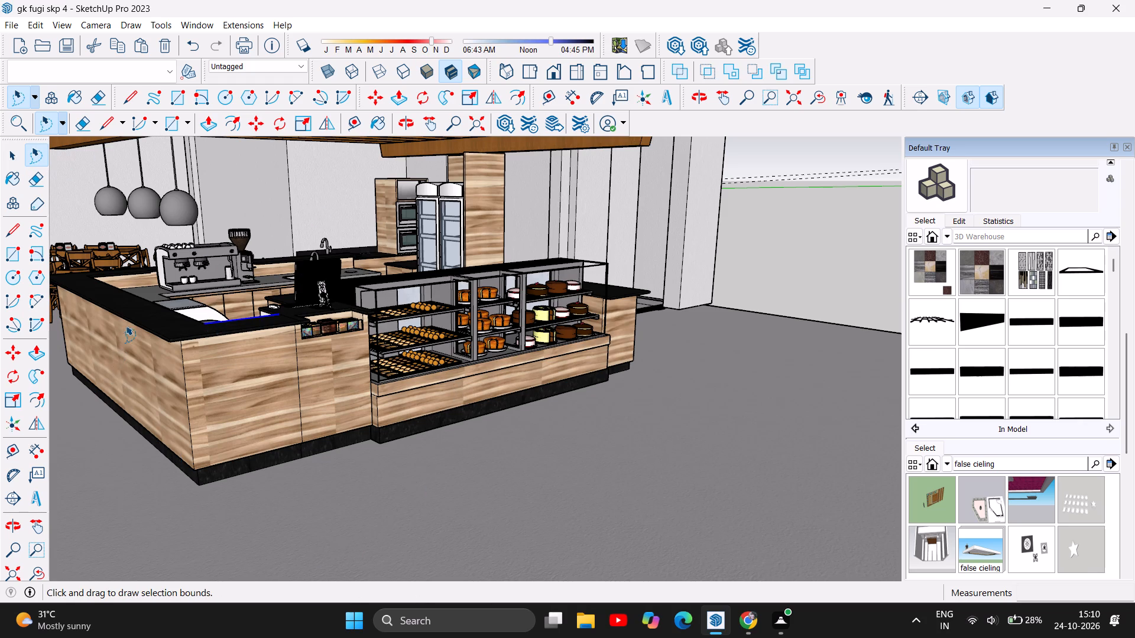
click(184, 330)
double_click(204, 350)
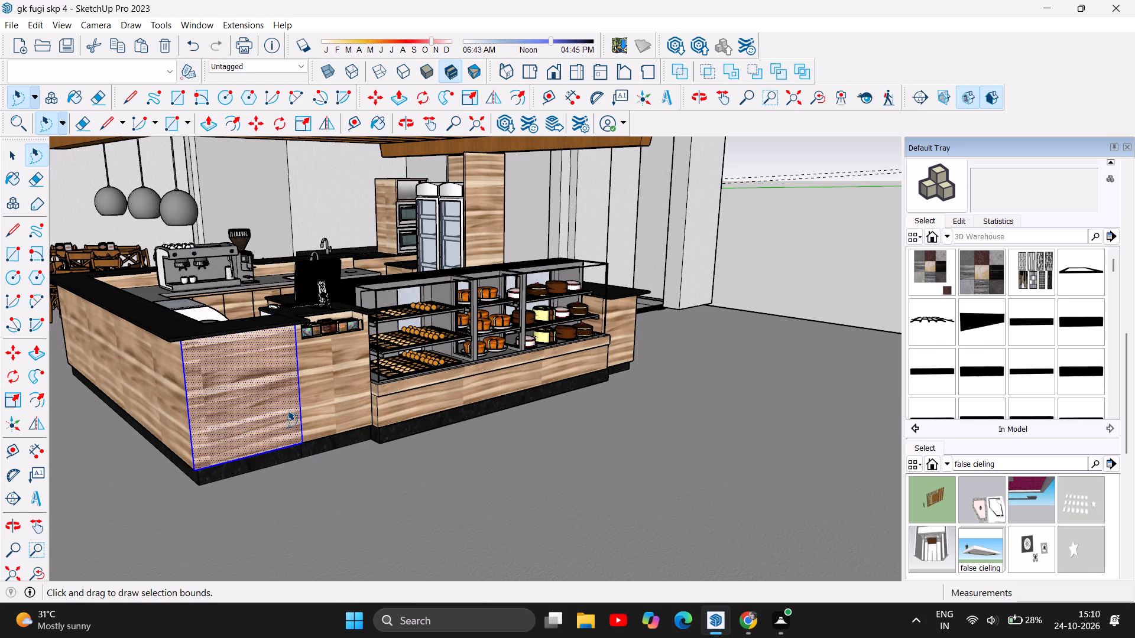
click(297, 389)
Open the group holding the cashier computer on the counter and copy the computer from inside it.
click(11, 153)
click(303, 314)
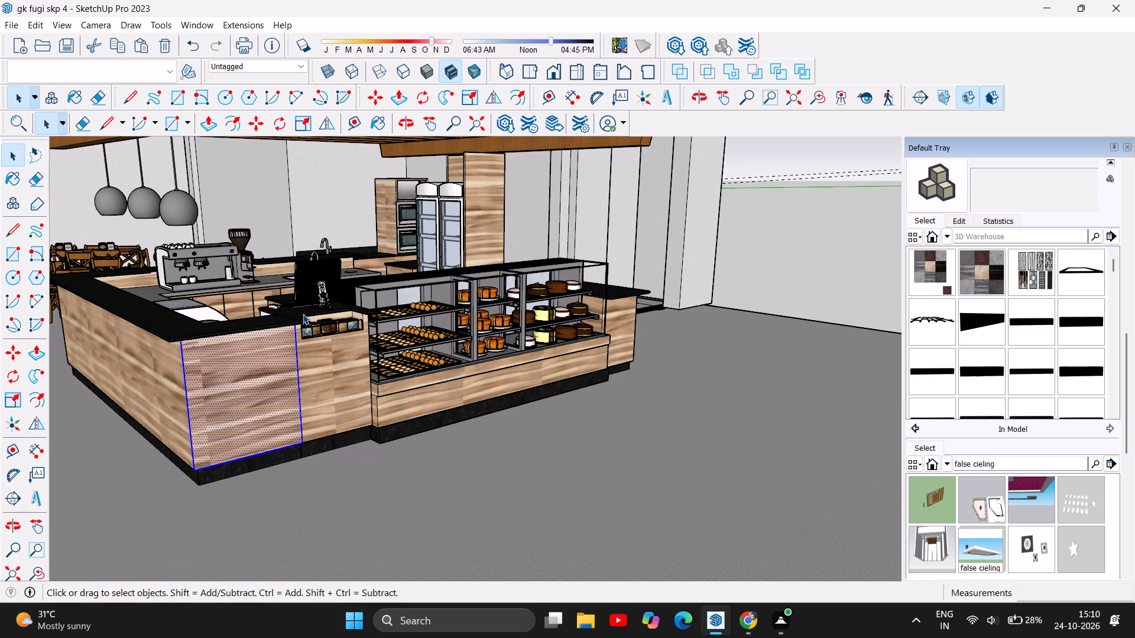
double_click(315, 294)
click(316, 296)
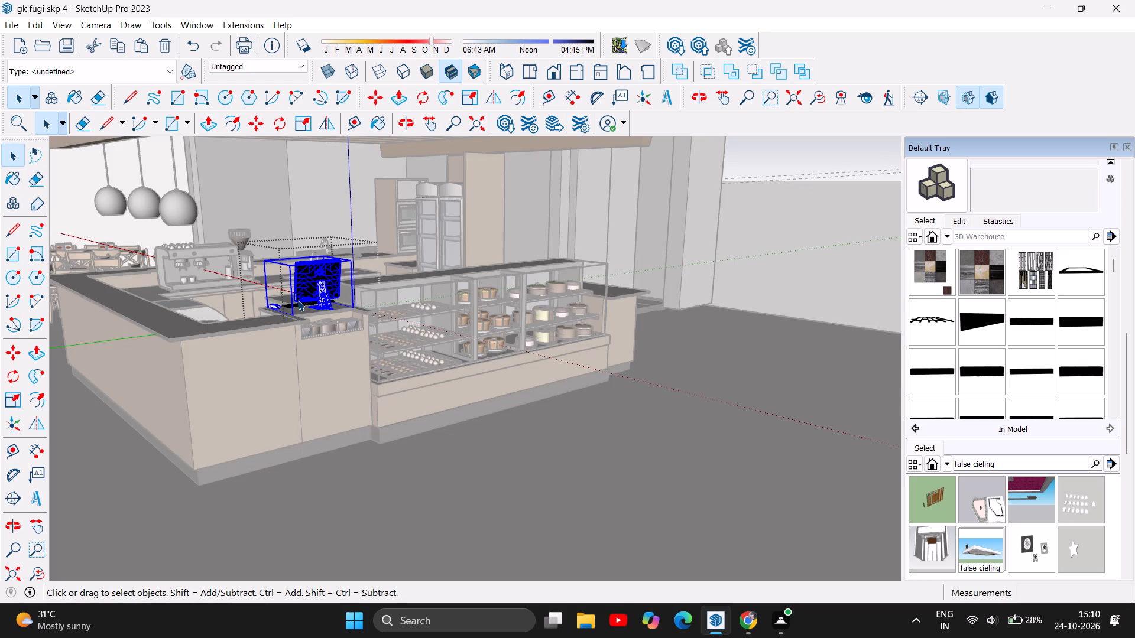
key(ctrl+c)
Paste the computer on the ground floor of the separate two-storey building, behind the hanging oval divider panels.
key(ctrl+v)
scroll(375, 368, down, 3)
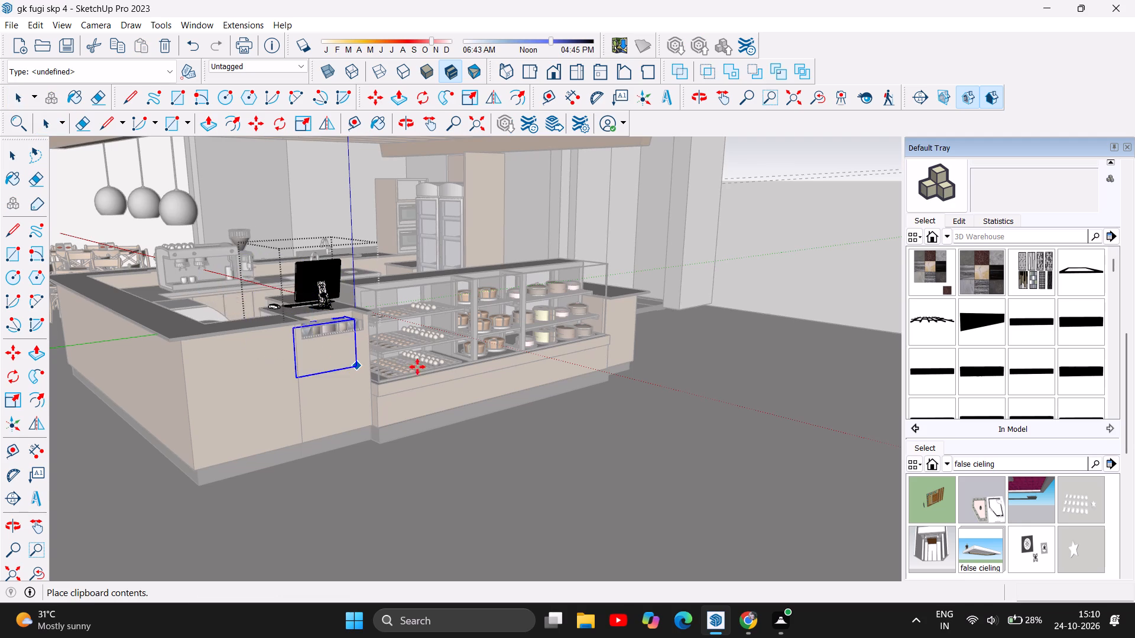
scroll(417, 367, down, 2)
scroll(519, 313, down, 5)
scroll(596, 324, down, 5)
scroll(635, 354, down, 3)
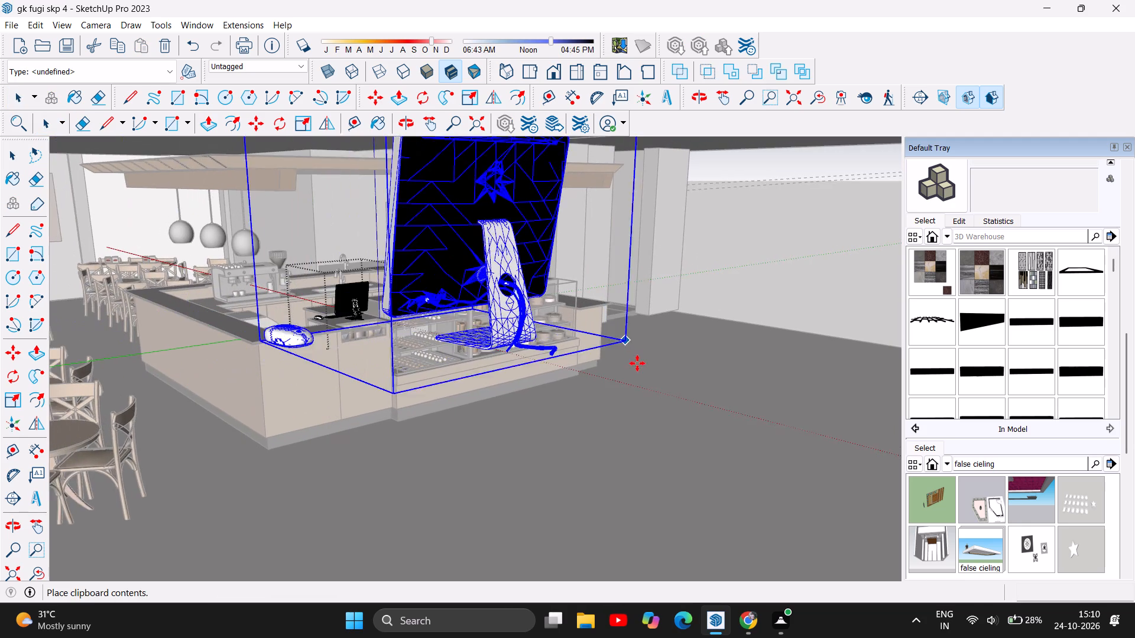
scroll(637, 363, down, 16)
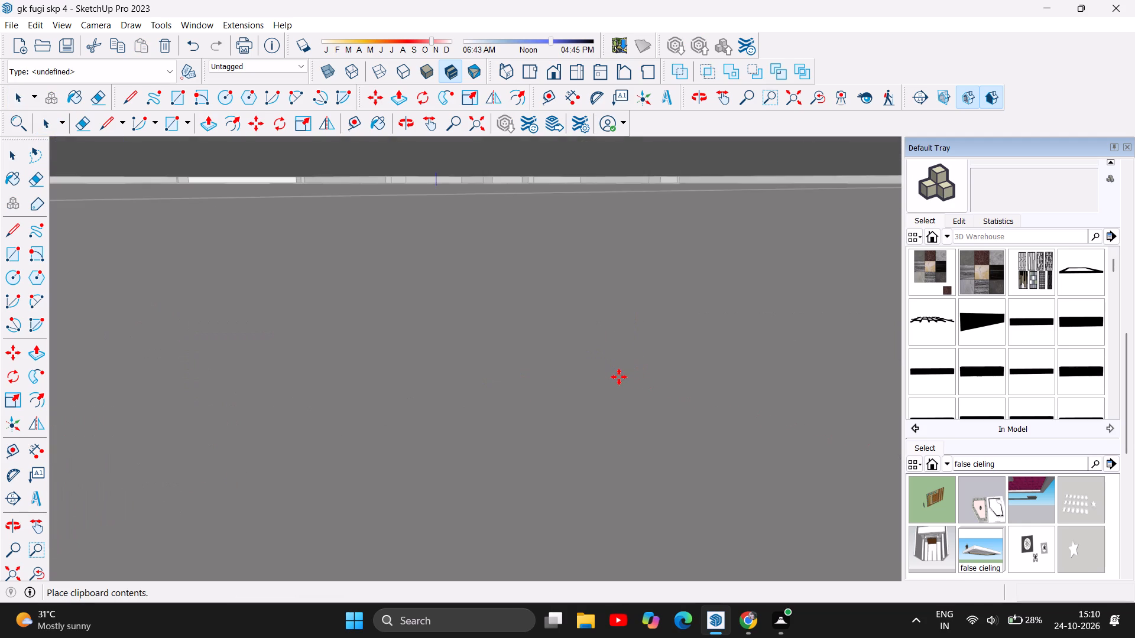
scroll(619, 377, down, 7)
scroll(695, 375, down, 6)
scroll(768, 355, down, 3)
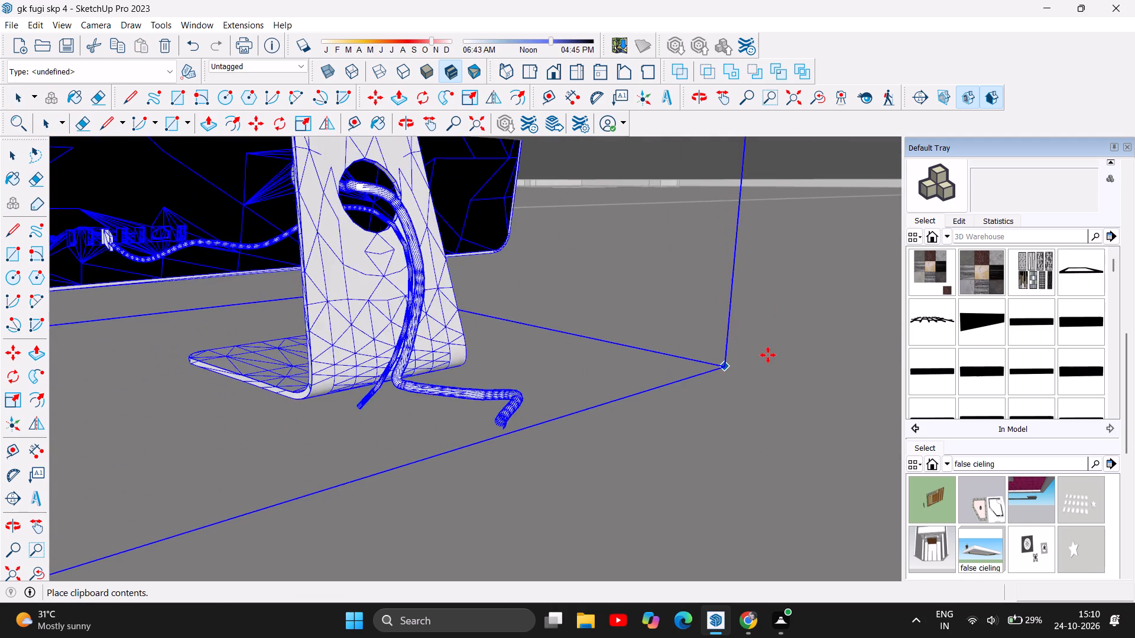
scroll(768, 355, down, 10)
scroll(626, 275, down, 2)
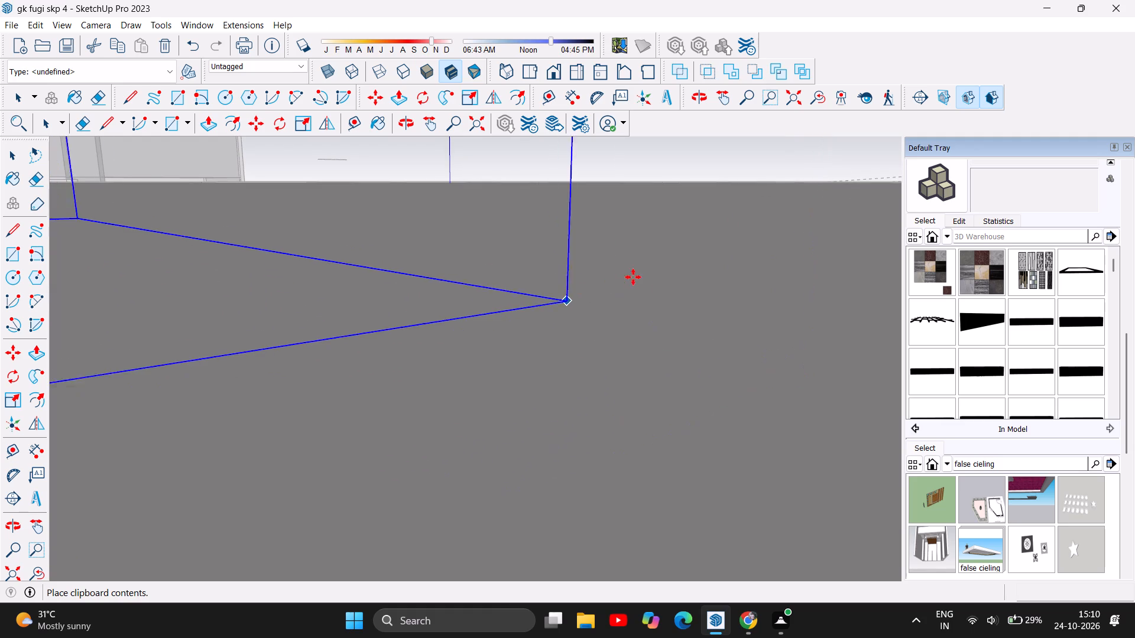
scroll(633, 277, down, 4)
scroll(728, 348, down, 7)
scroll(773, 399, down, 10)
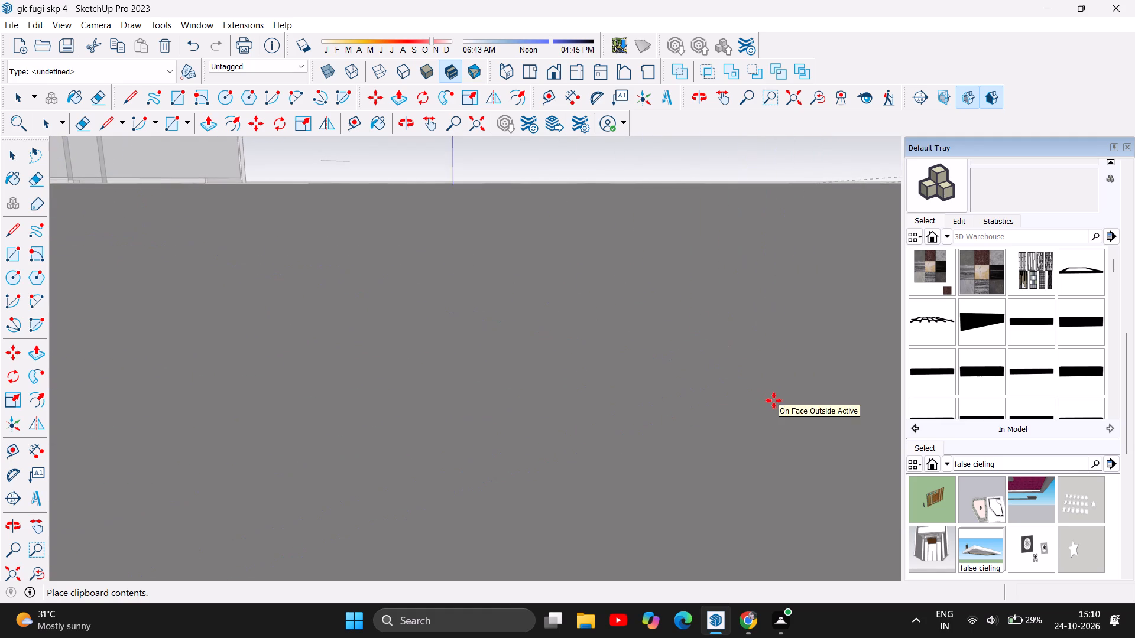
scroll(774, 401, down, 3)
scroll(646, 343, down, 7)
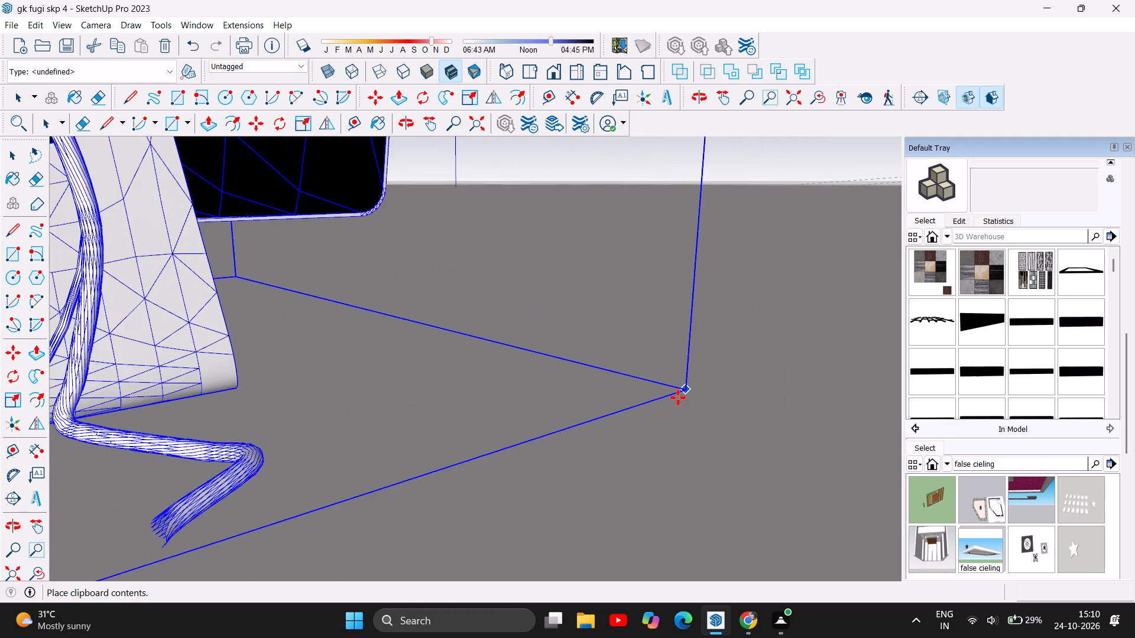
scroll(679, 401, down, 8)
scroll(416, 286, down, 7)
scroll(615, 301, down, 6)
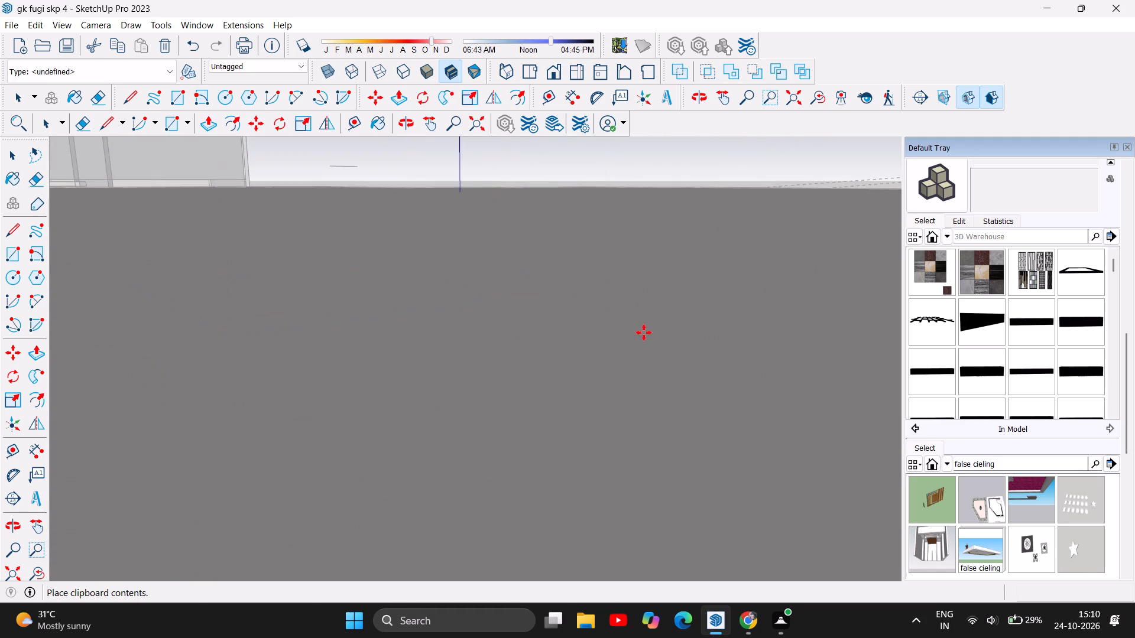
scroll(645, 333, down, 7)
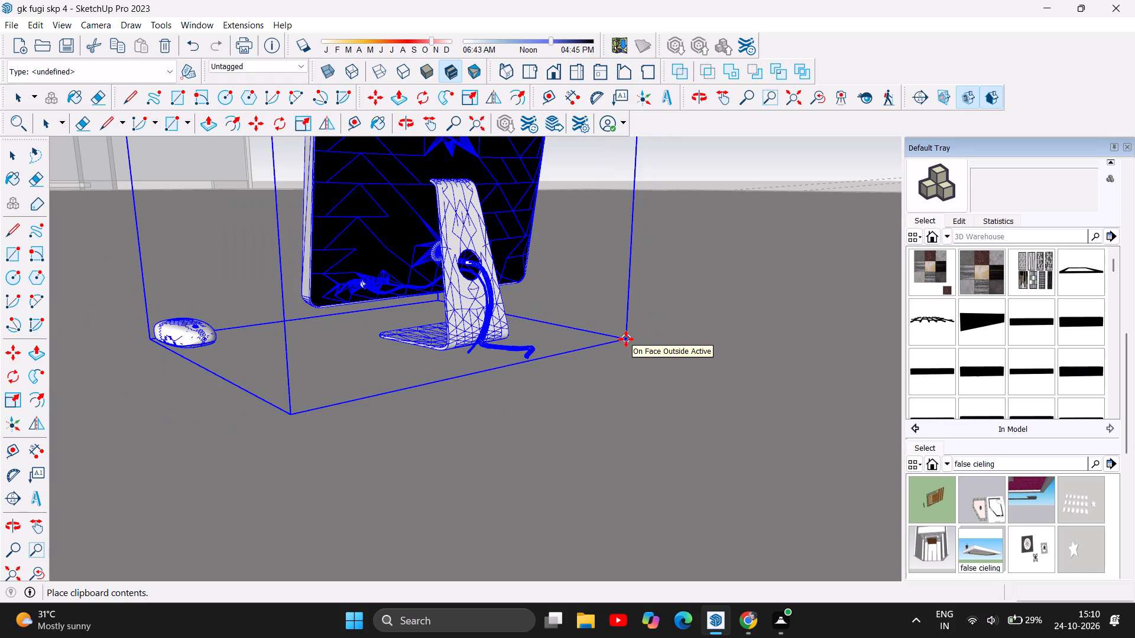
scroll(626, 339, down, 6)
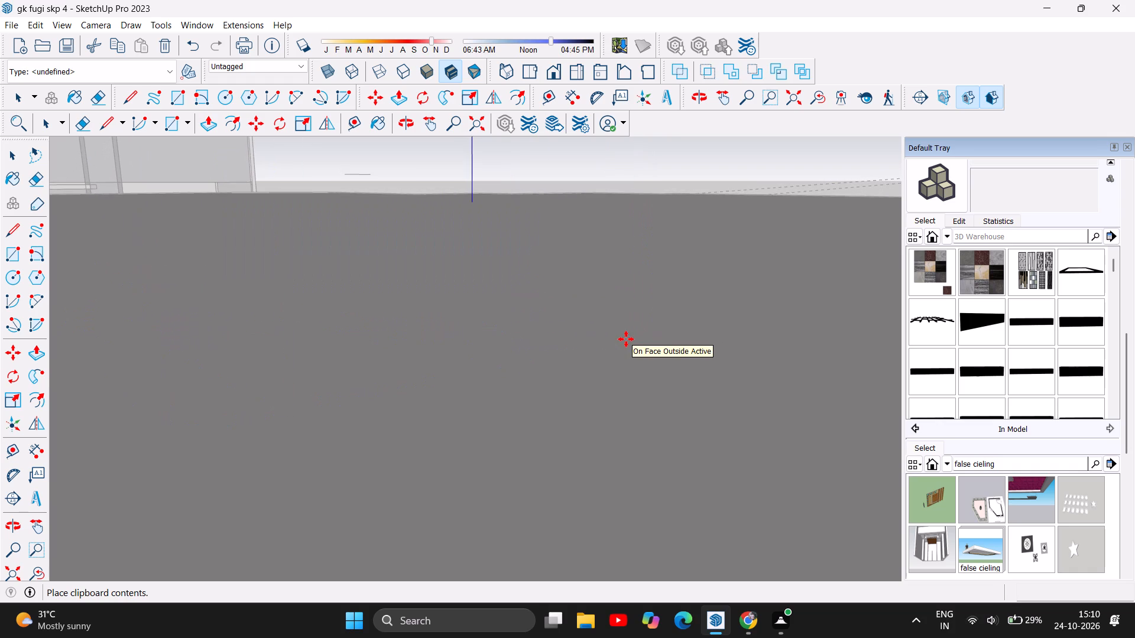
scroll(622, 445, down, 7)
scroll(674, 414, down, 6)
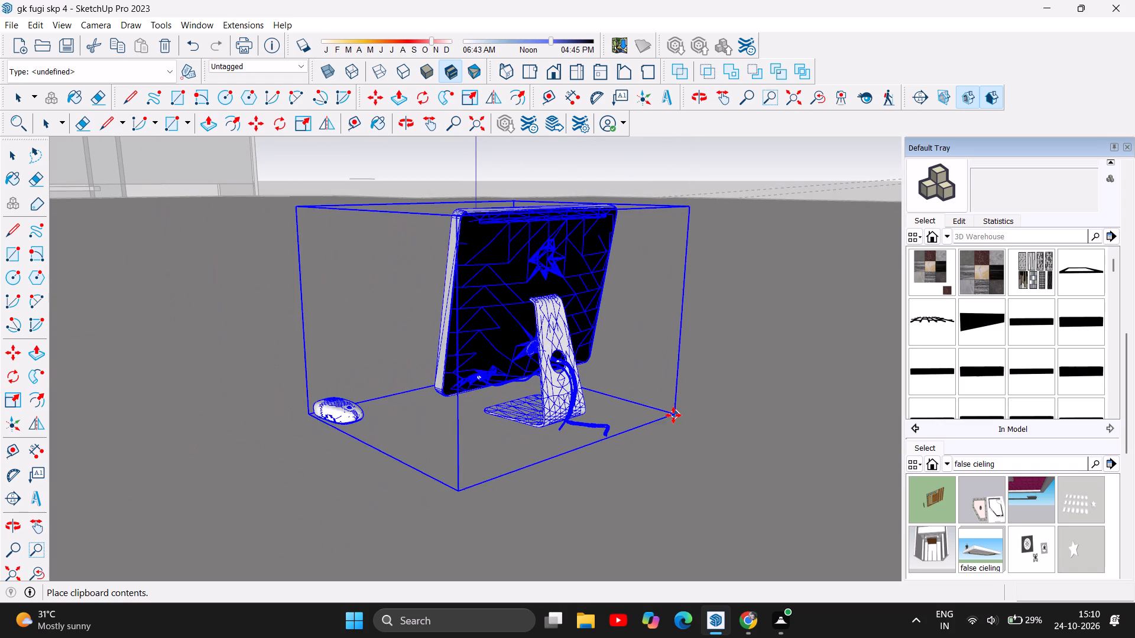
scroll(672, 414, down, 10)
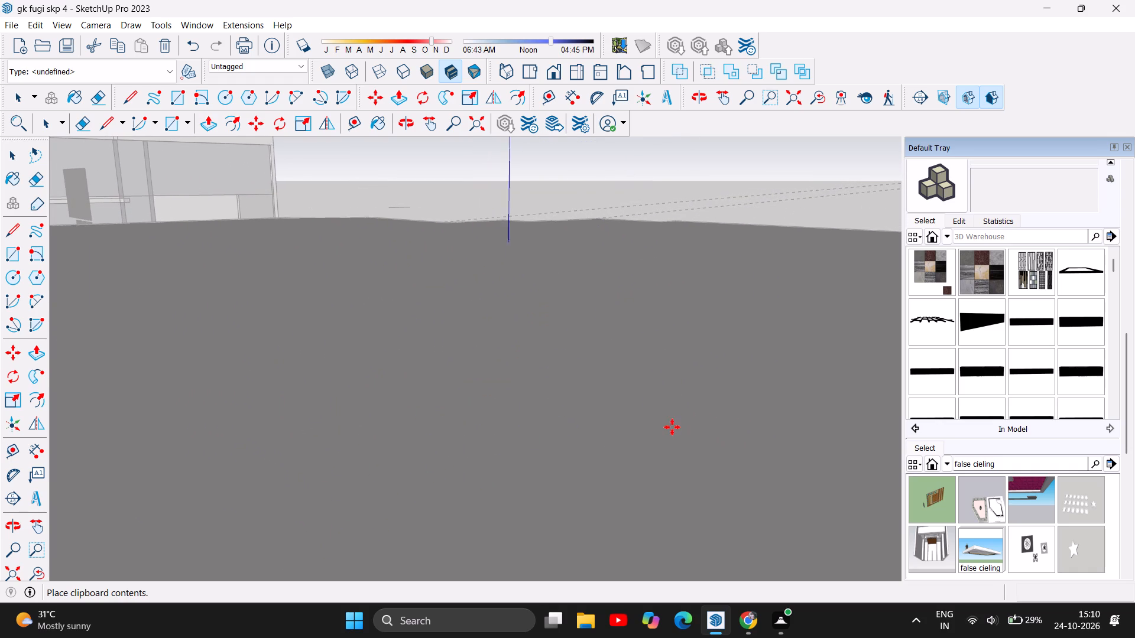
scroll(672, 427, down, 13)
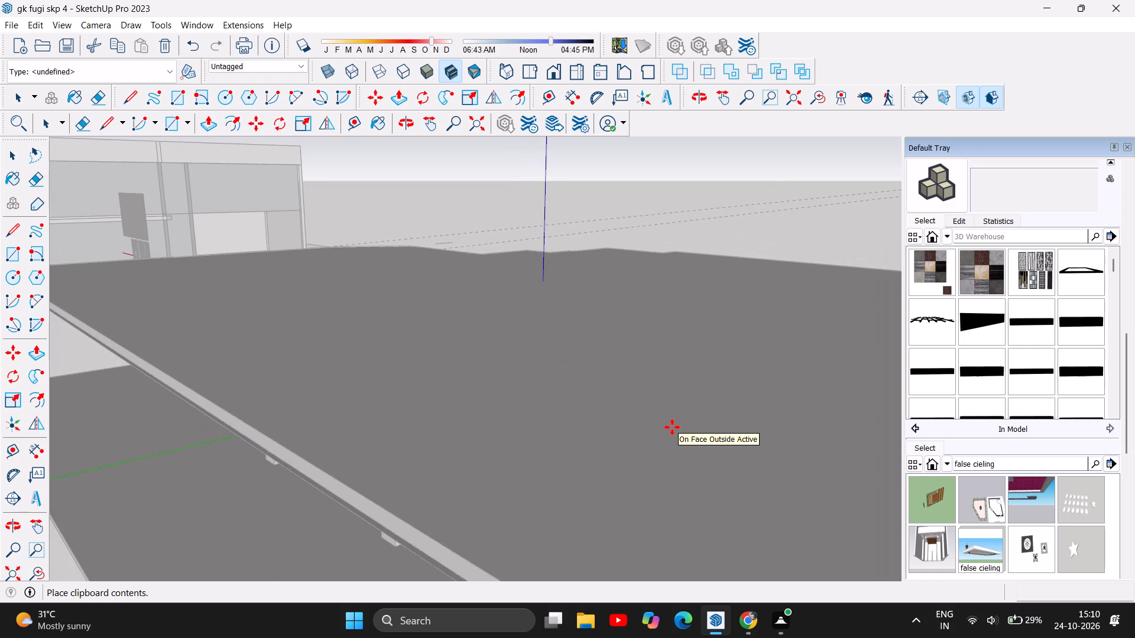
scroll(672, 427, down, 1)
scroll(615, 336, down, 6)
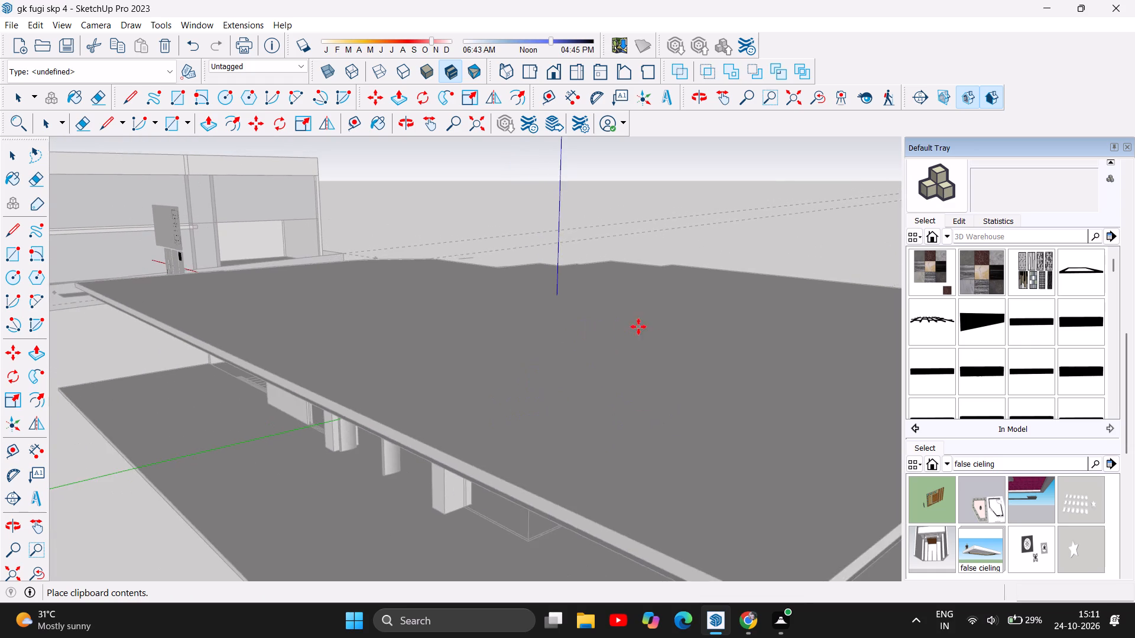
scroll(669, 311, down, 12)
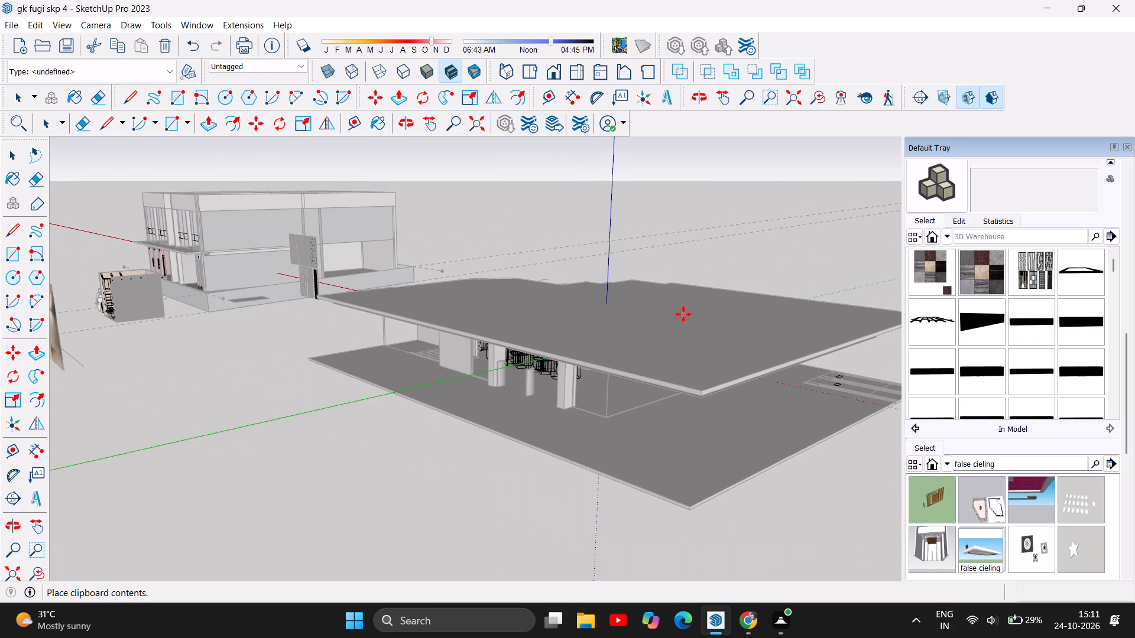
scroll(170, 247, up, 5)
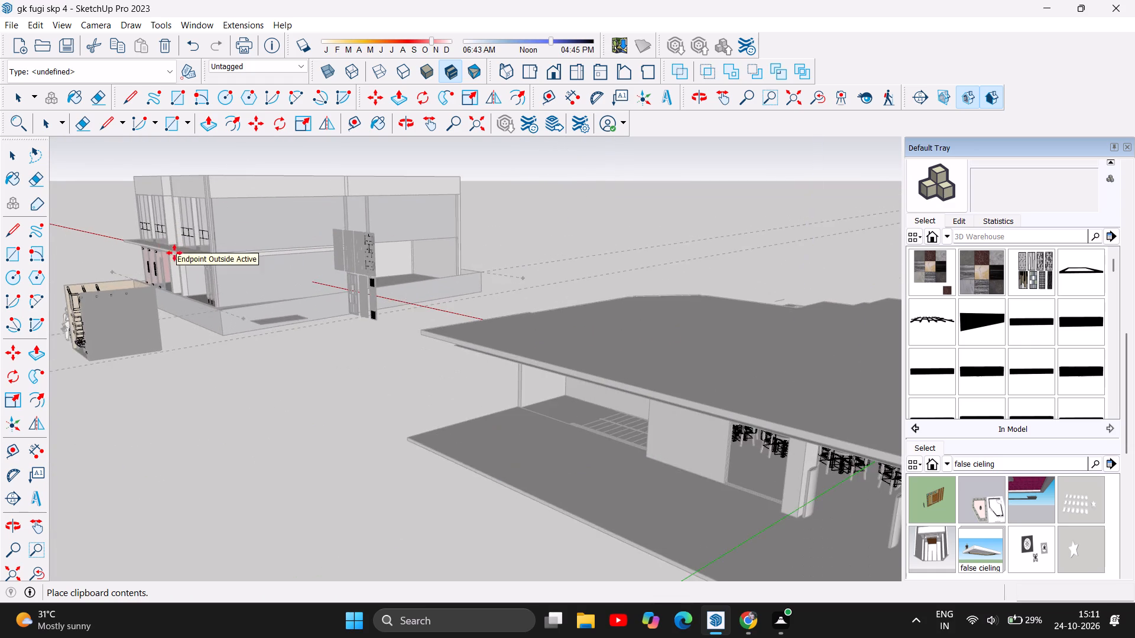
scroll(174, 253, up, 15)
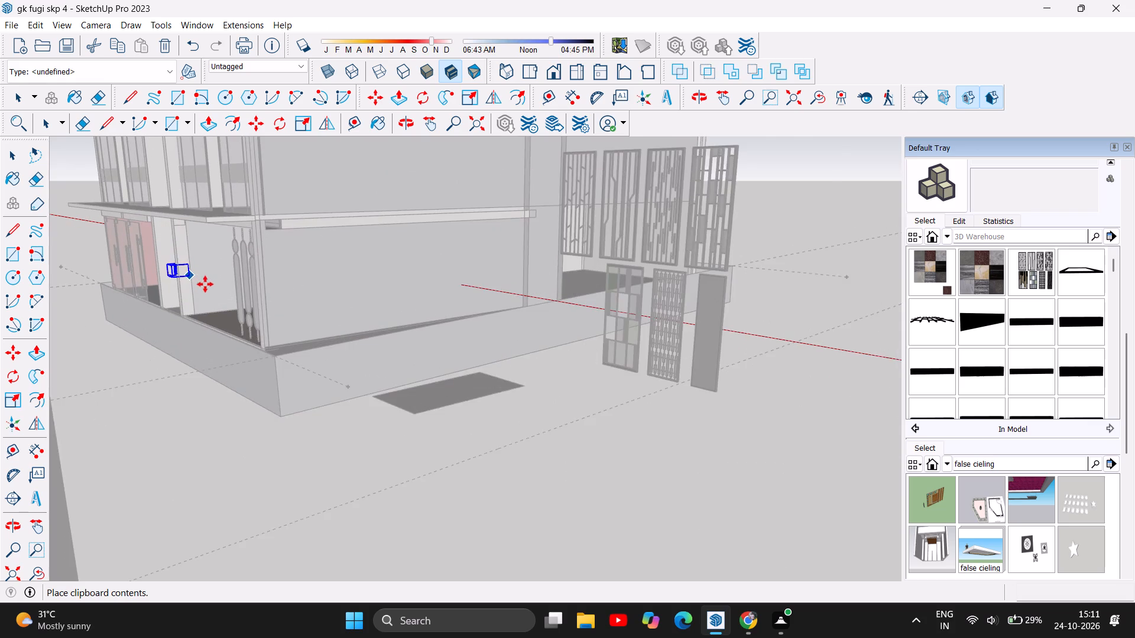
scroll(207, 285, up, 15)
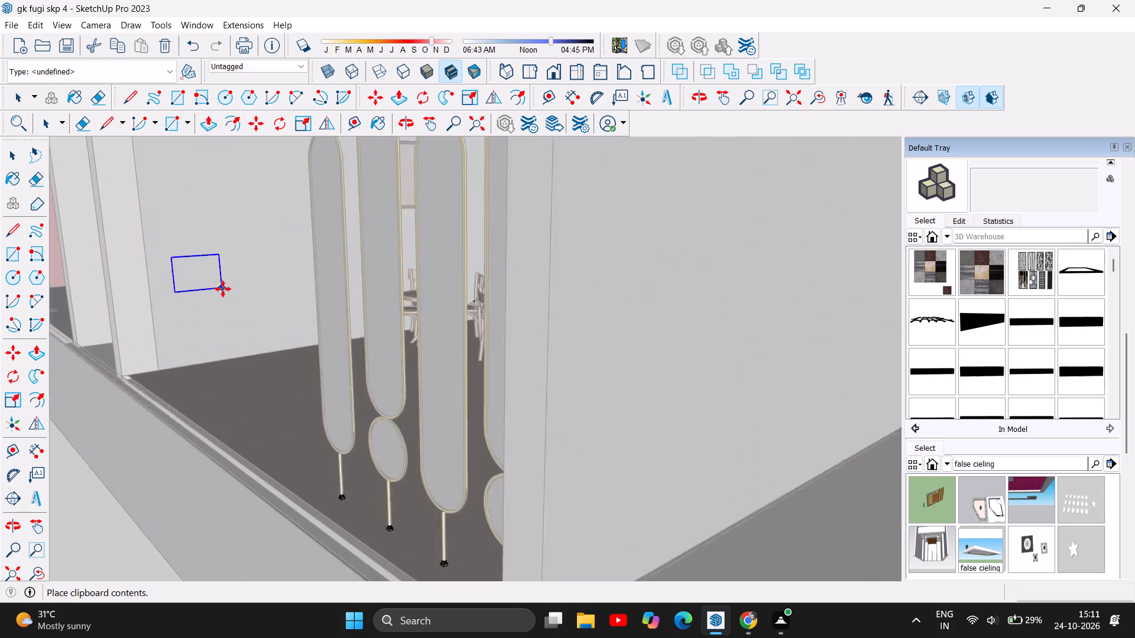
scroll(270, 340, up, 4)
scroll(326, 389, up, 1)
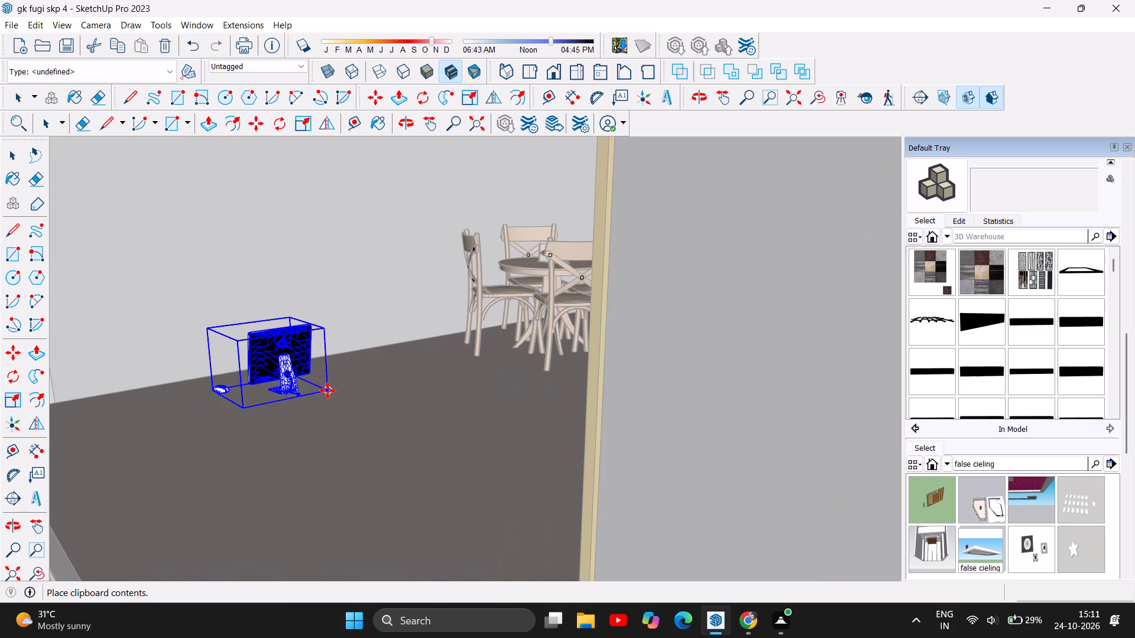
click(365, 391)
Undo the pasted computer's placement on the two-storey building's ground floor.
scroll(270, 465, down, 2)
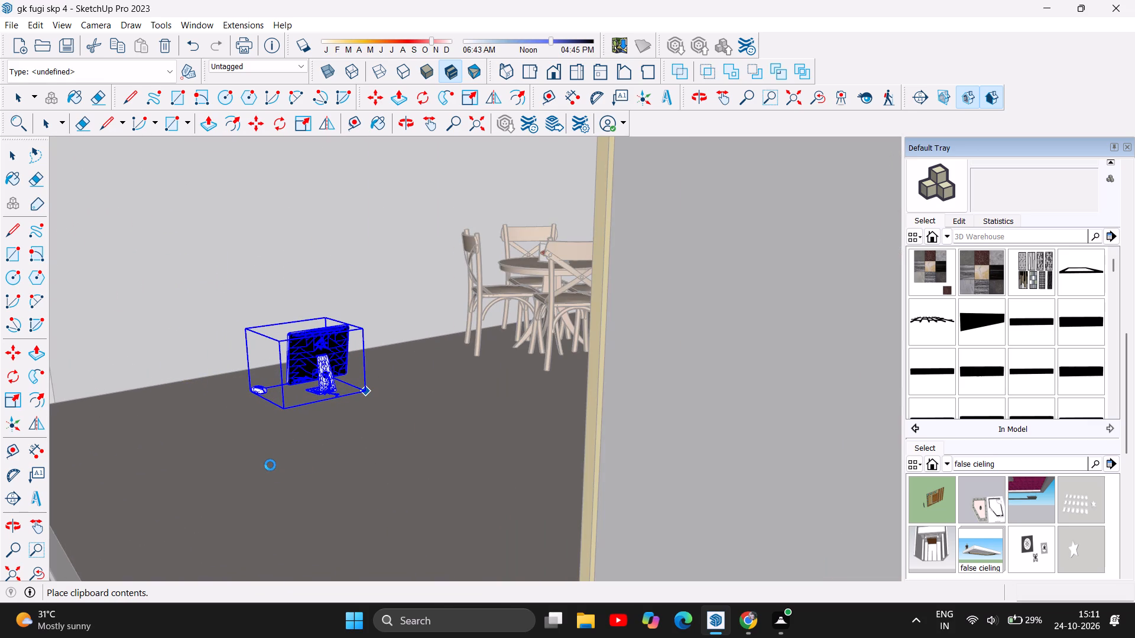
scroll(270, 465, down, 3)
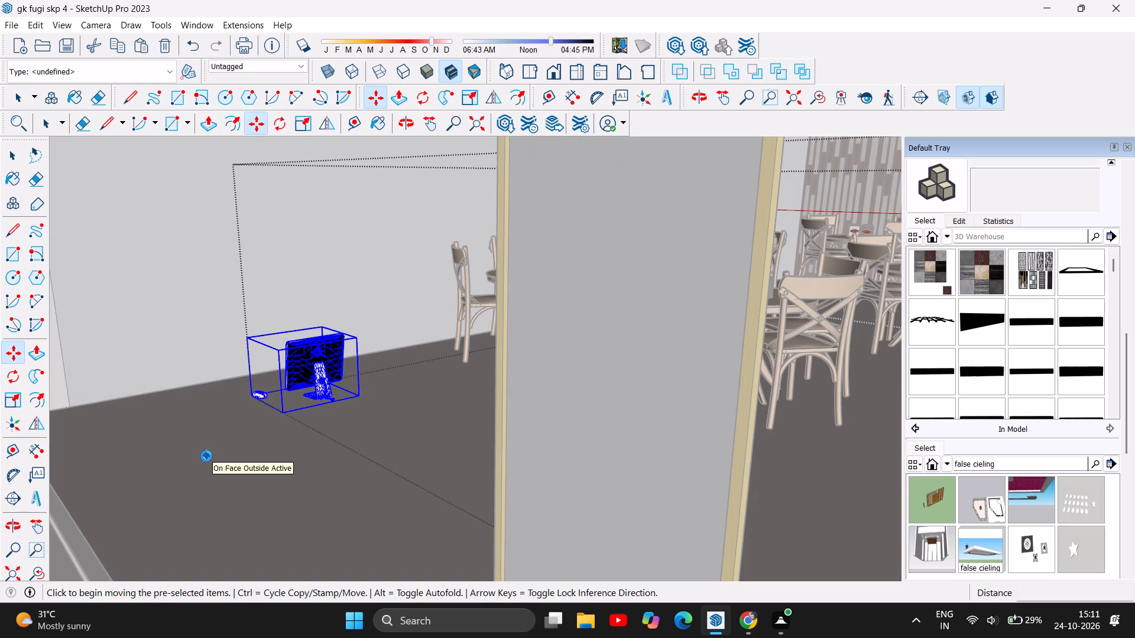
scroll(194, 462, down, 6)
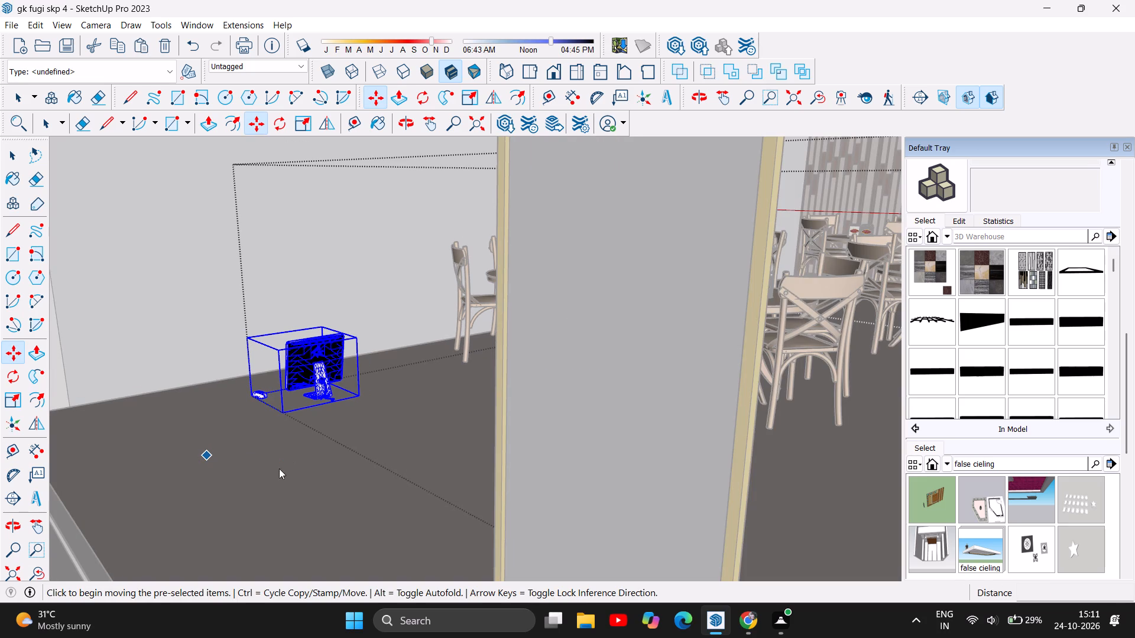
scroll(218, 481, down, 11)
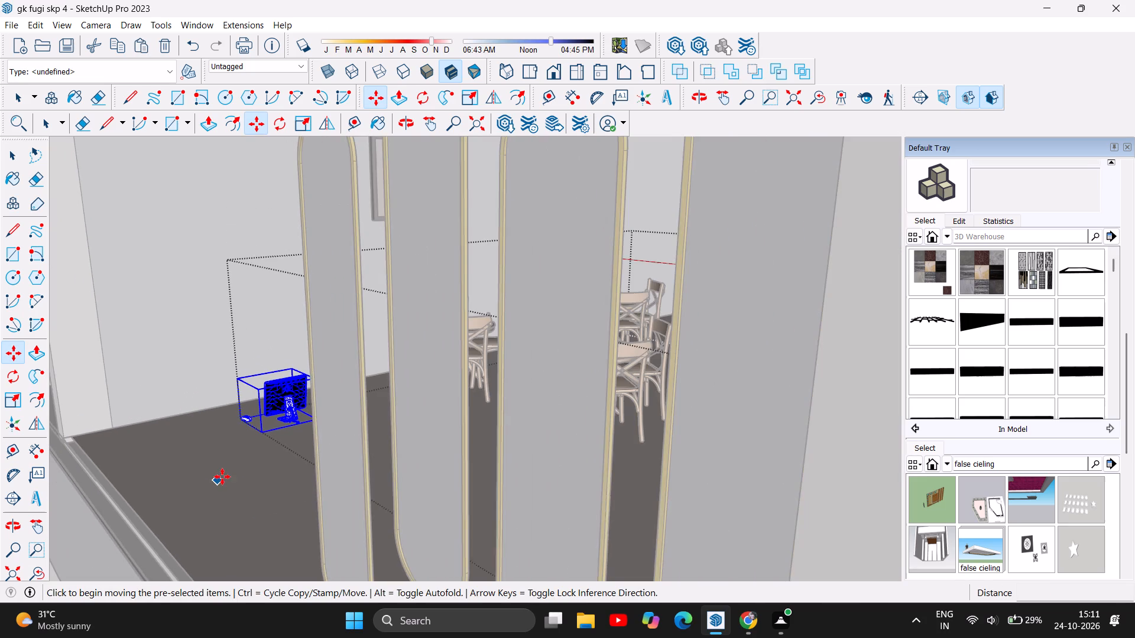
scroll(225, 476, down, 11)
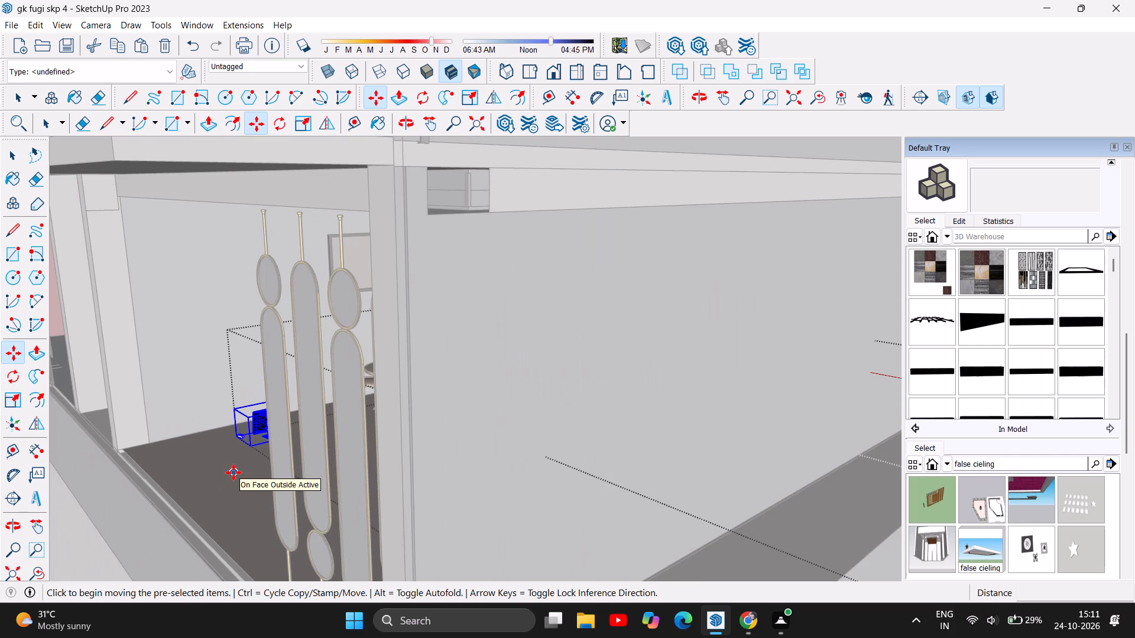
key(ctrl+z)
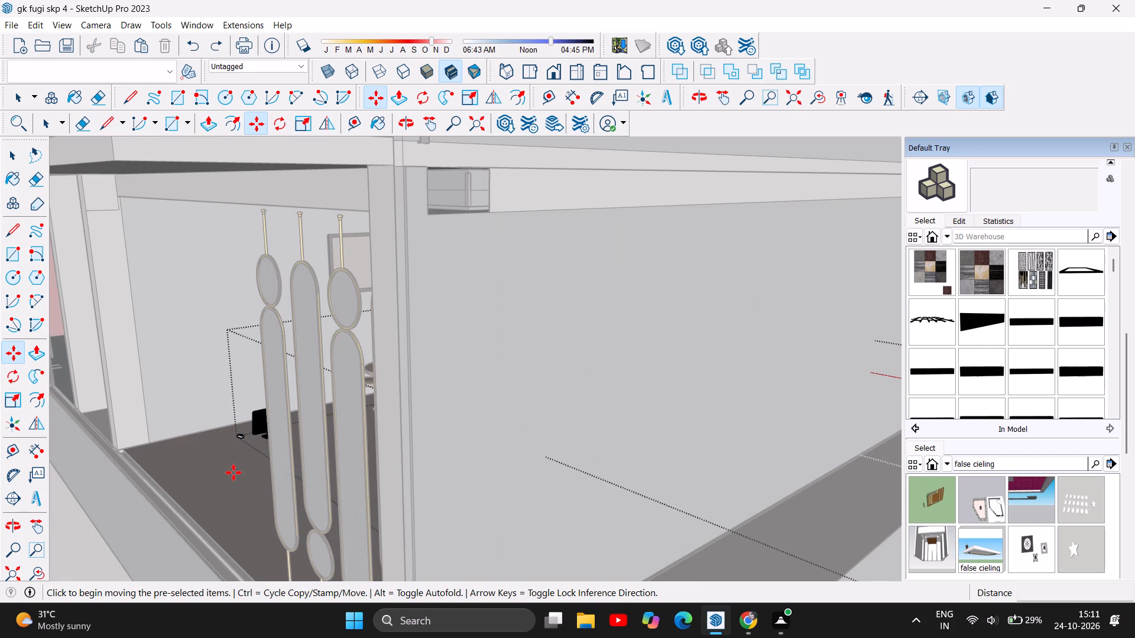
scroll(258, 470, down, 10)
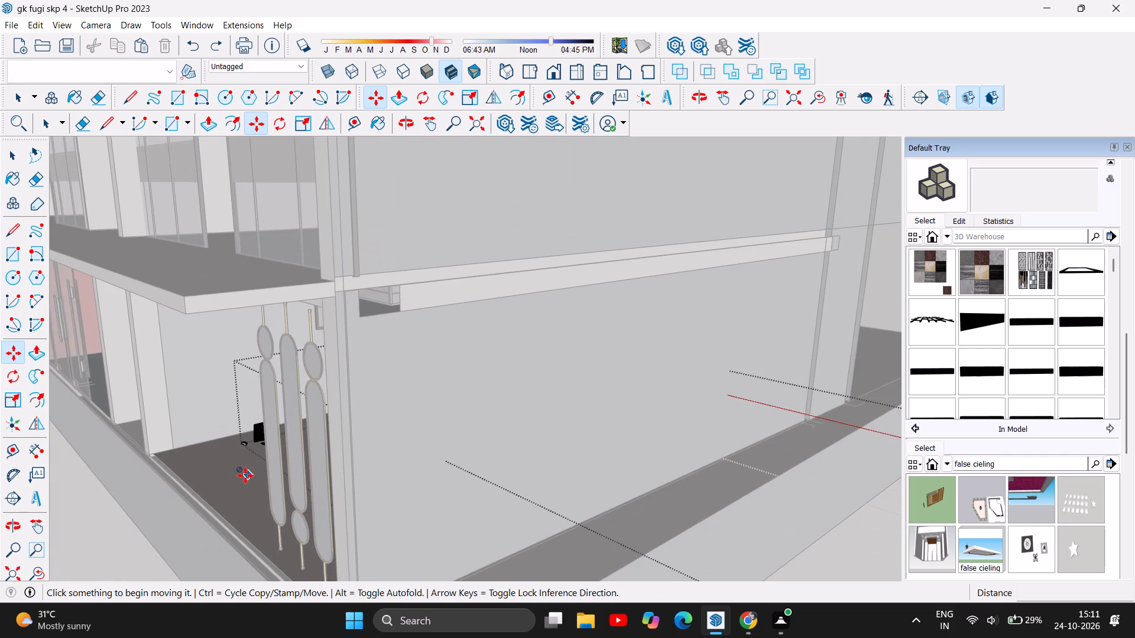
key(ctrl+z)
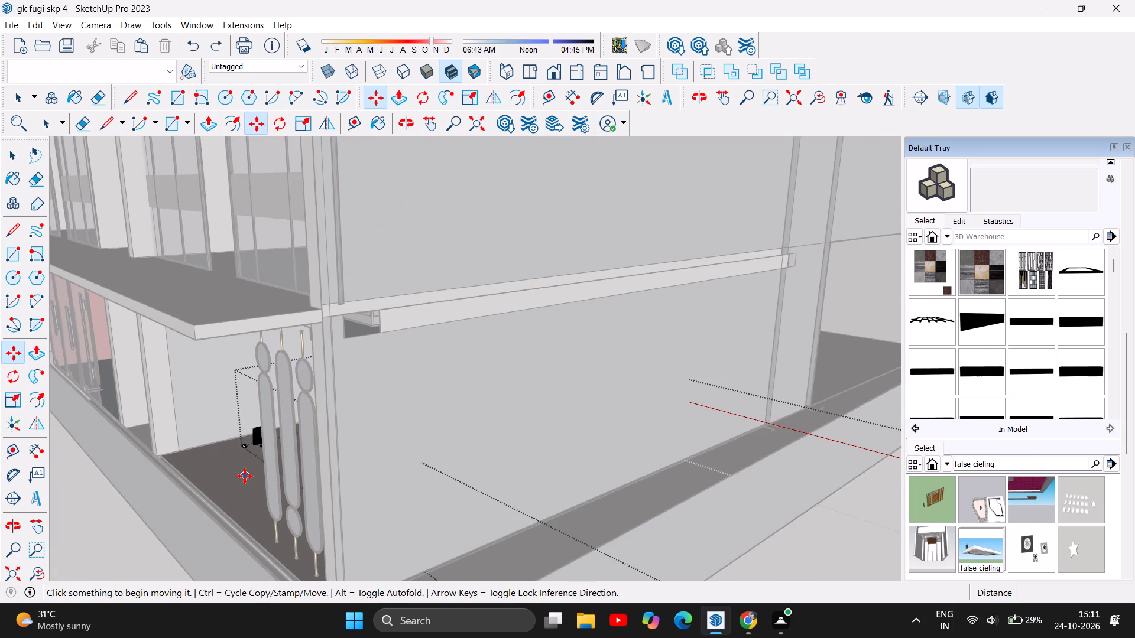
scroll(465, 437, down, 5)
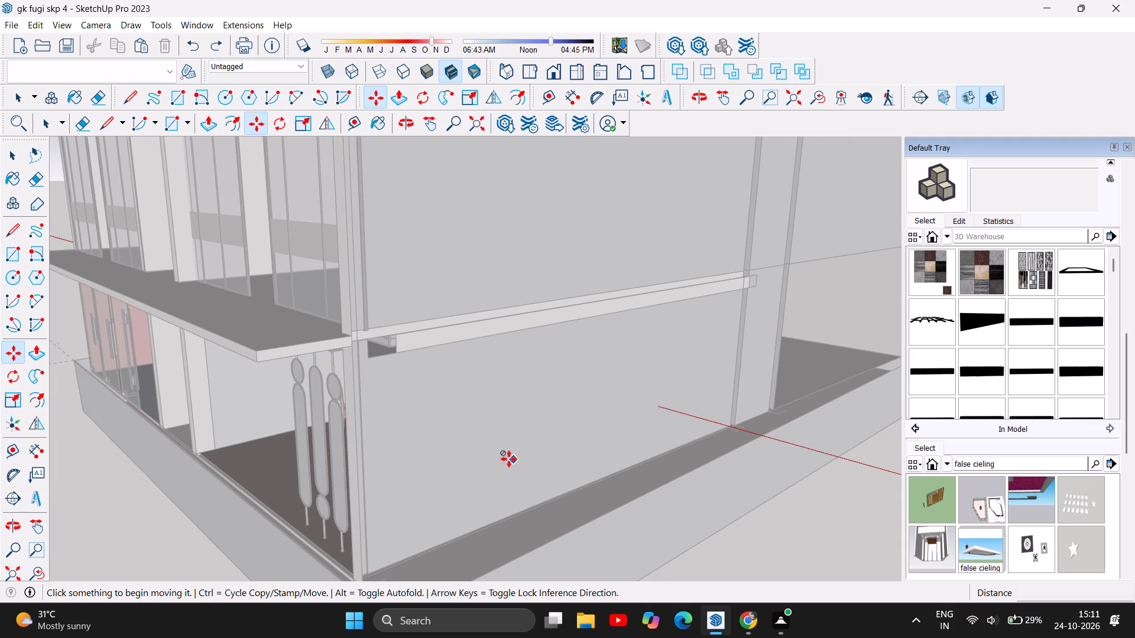
Inspect the two-storey building from the front and look over its ground-floor café interior behind the oval dividers.
key(Escape)
click(8, 153)
click(834, 213)
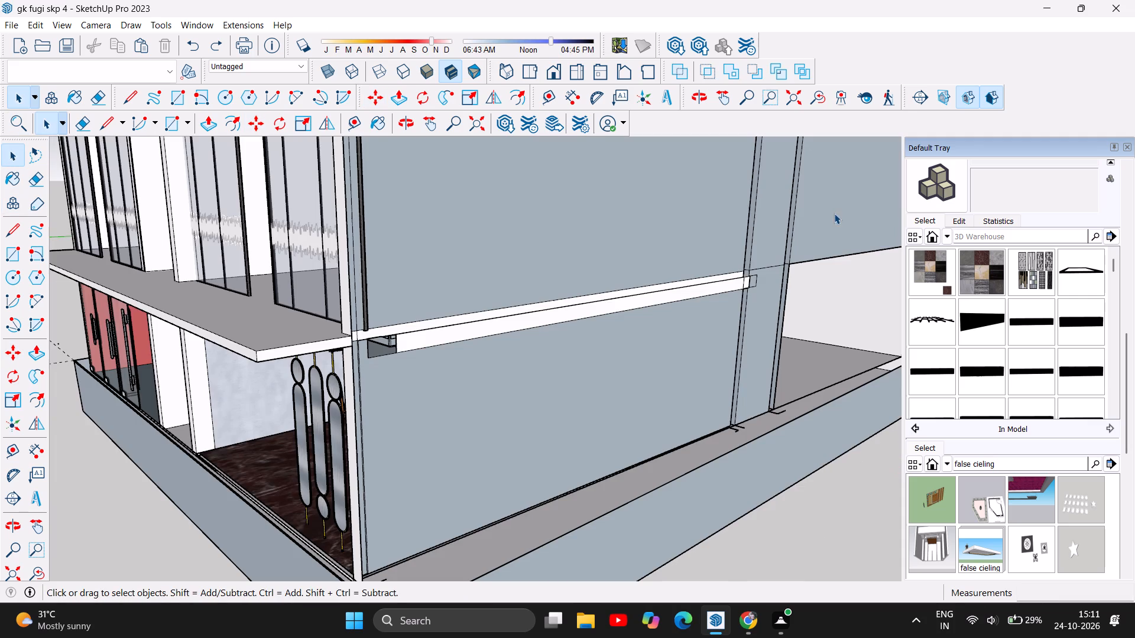
scroll(763, 322, down, 5)
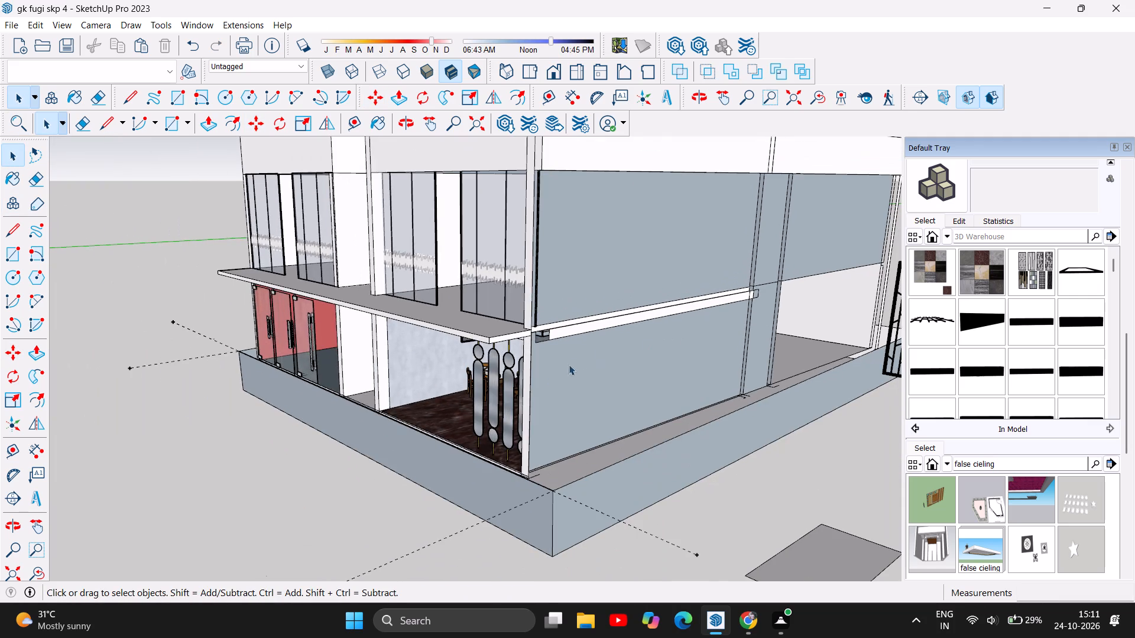
scroll(557, 373, down, 13)
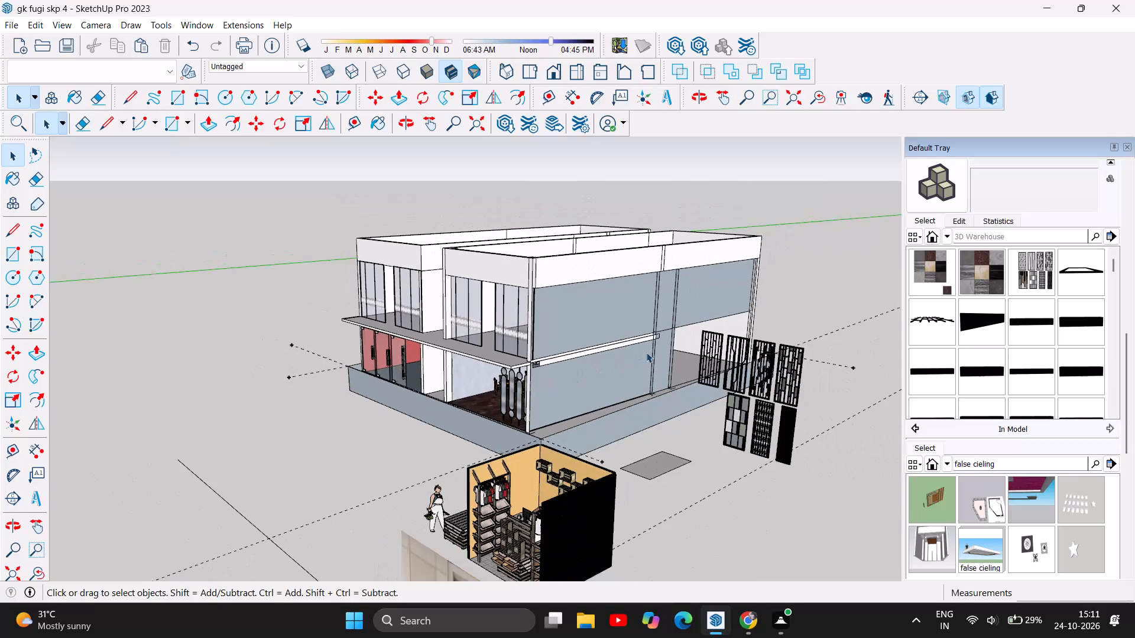
scroll(646, 352, down, 4)
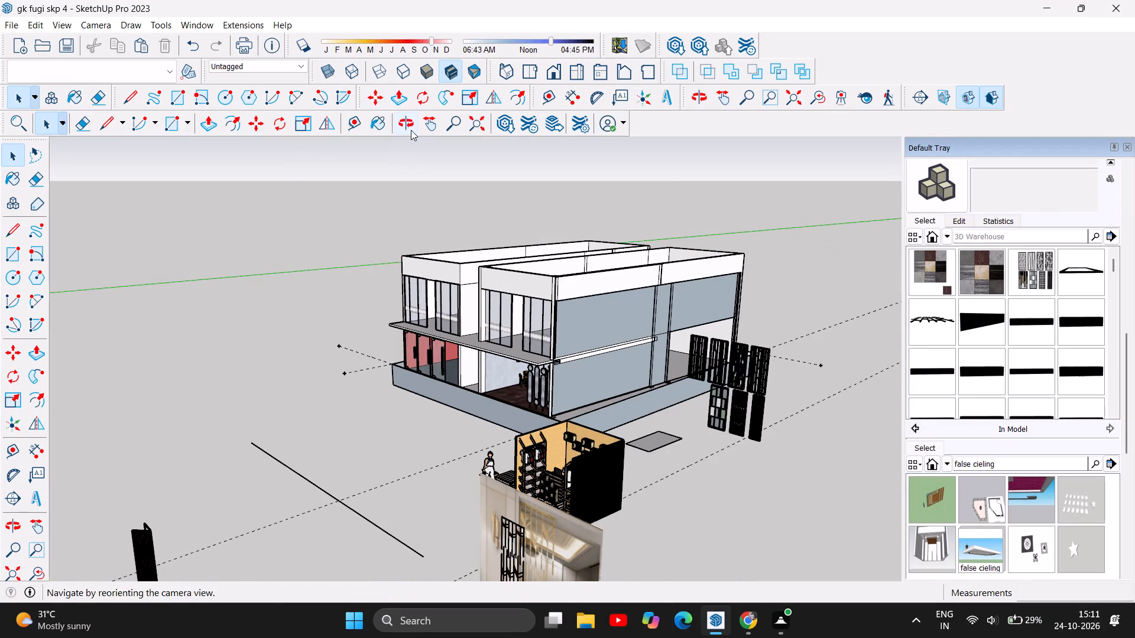
click(411, 130)
drag(374, 370, 581, 339)
click(581, 339)
scroll(582, 355, up, 15)
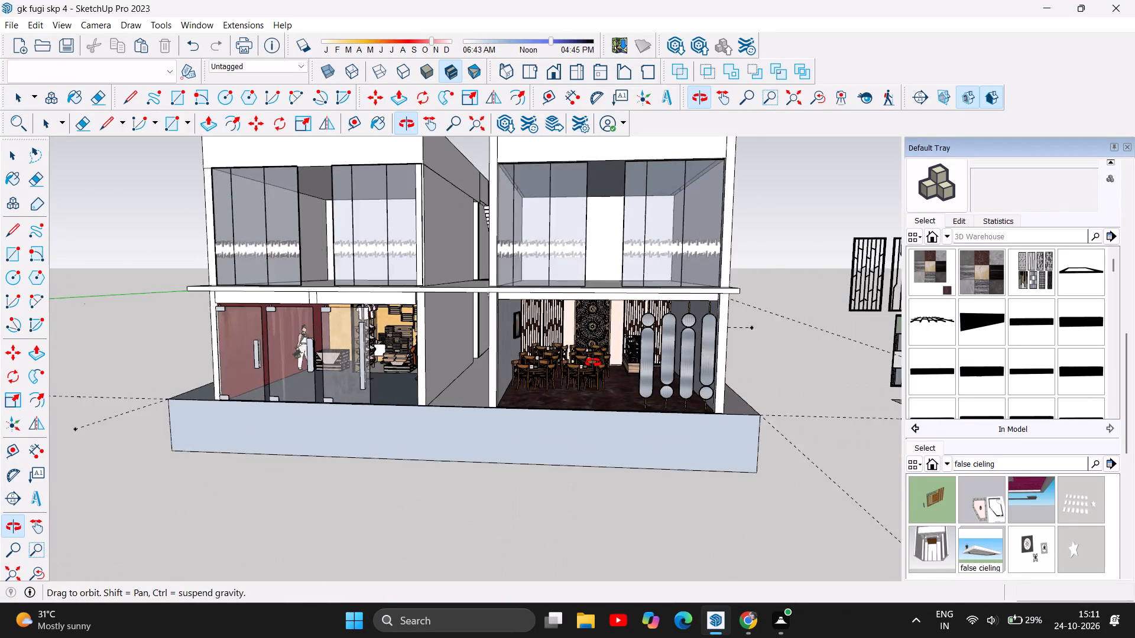
scroll(608, 382, up, 6)
drag(621, 411, 635, 389)
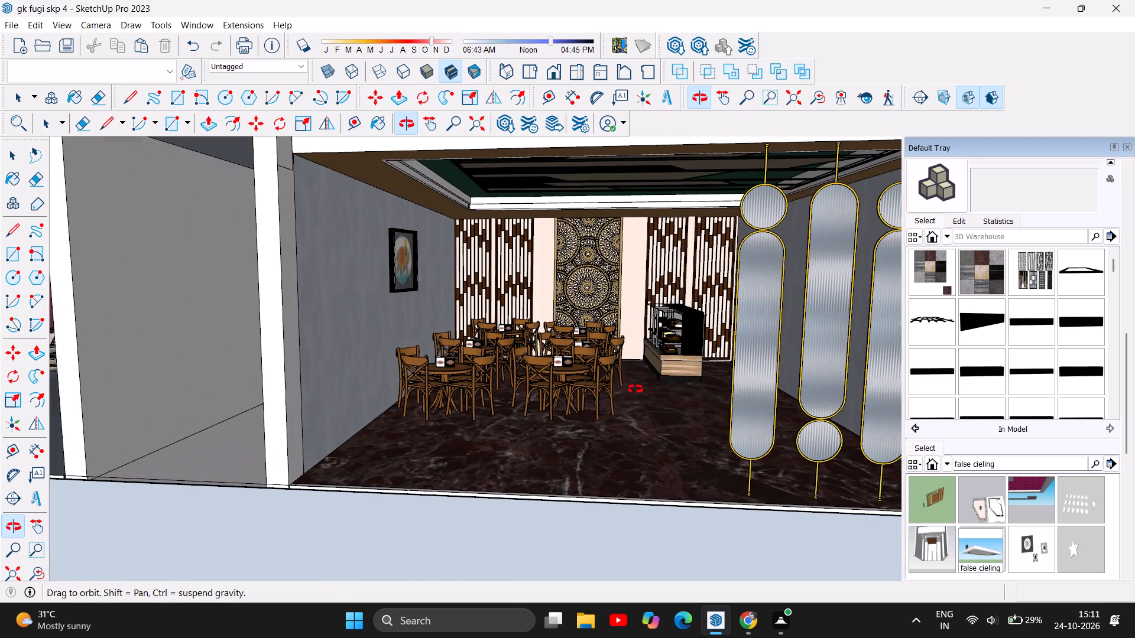
drag(635, 389, 638, 417)
click(638, 417)
scroll(617, 375, up, 2)
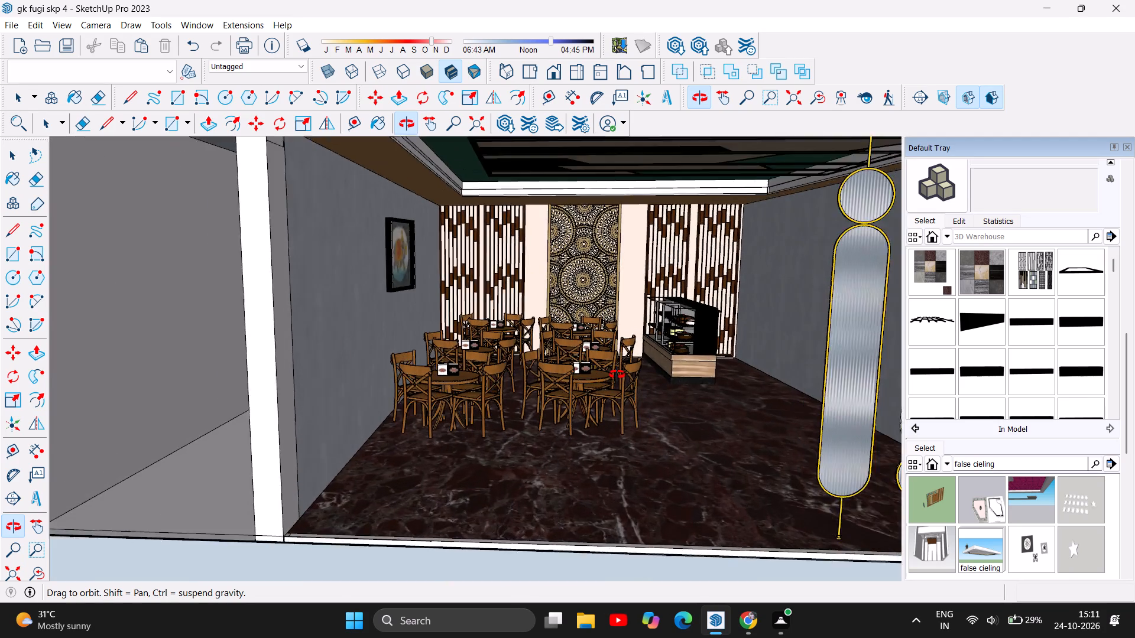
Examine the spacing of the round dining table sets and the cake display counter inside the ground-floor café.
scroll(617, 375, up, 2)
scroll(563, 360, up, 3)
drag(470, 400, 468, 441)
scroll(474, 325, up, 4)
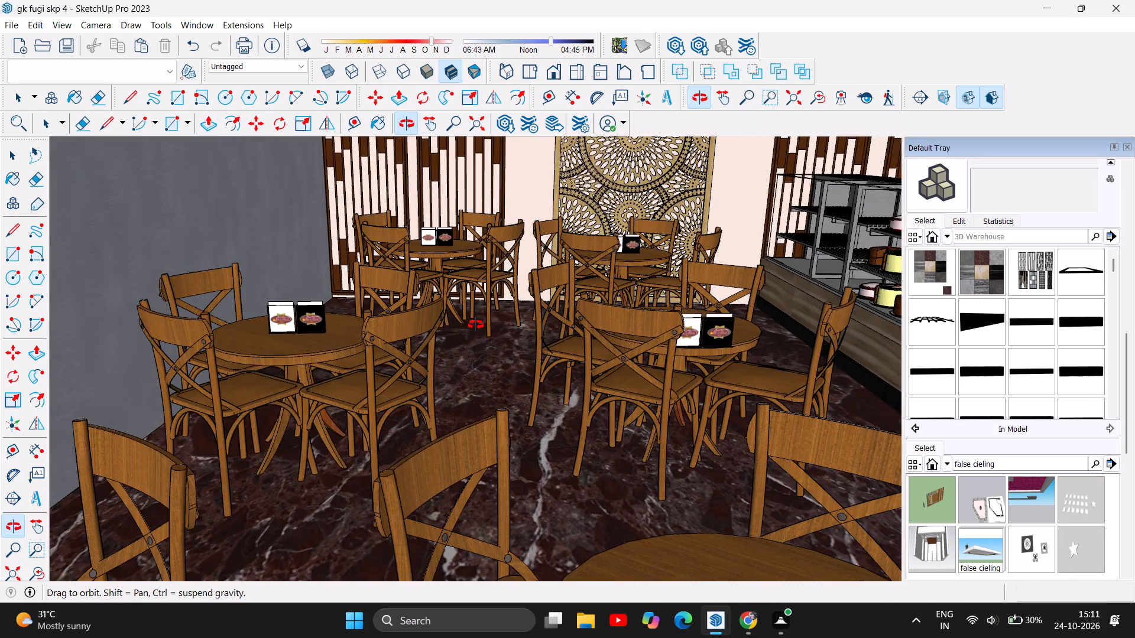
scroll(476, 325, up, 1)
scroll(476, 325, down, 4)
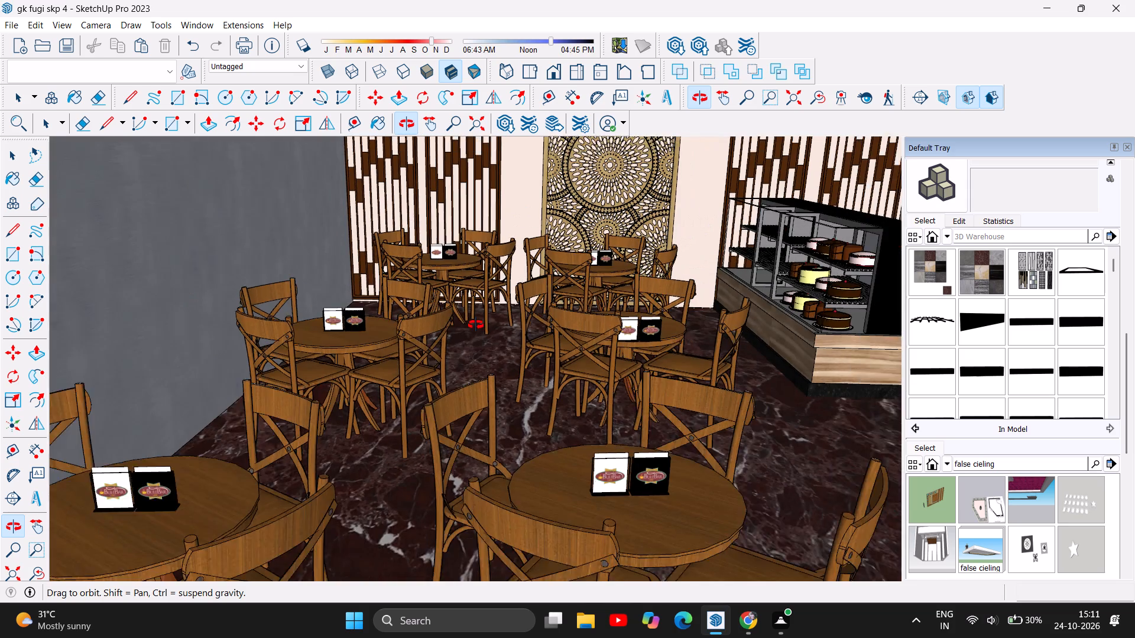
scroll(476, 325, down, 1)
drag(525, 388, 485, 393)
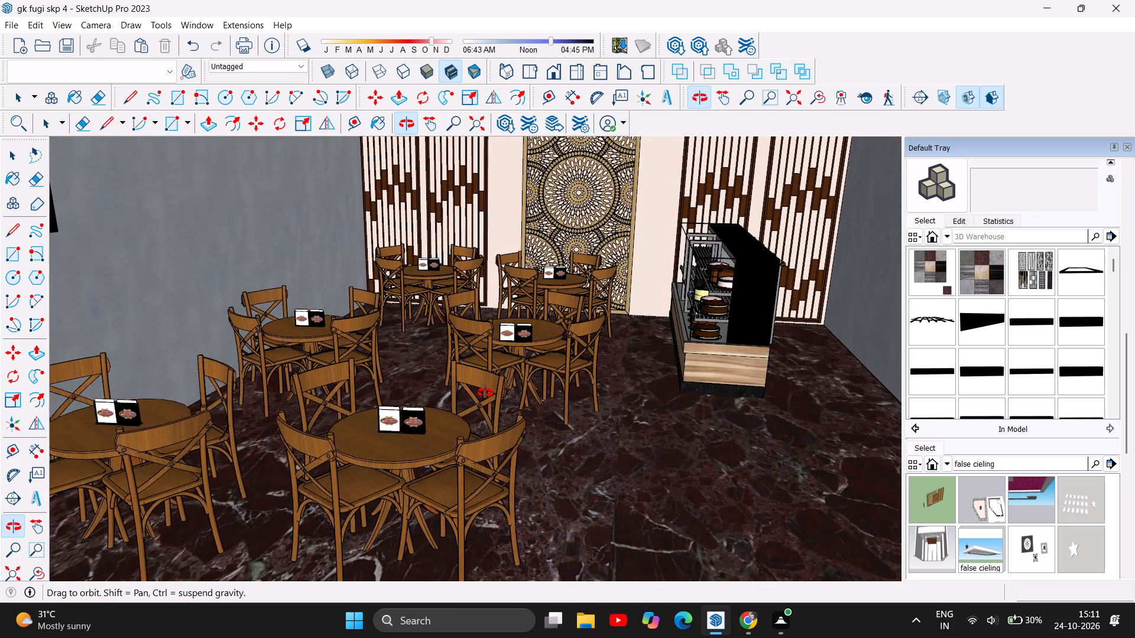
drag(485, 393, 491, 396)
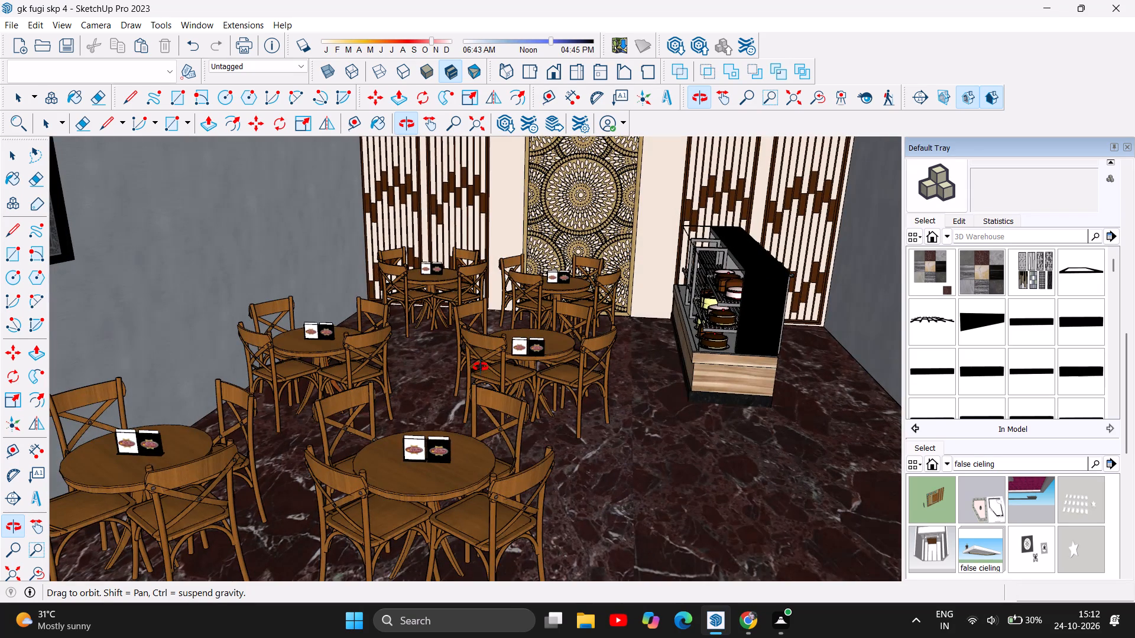
scroll(464, 375, up, 3)
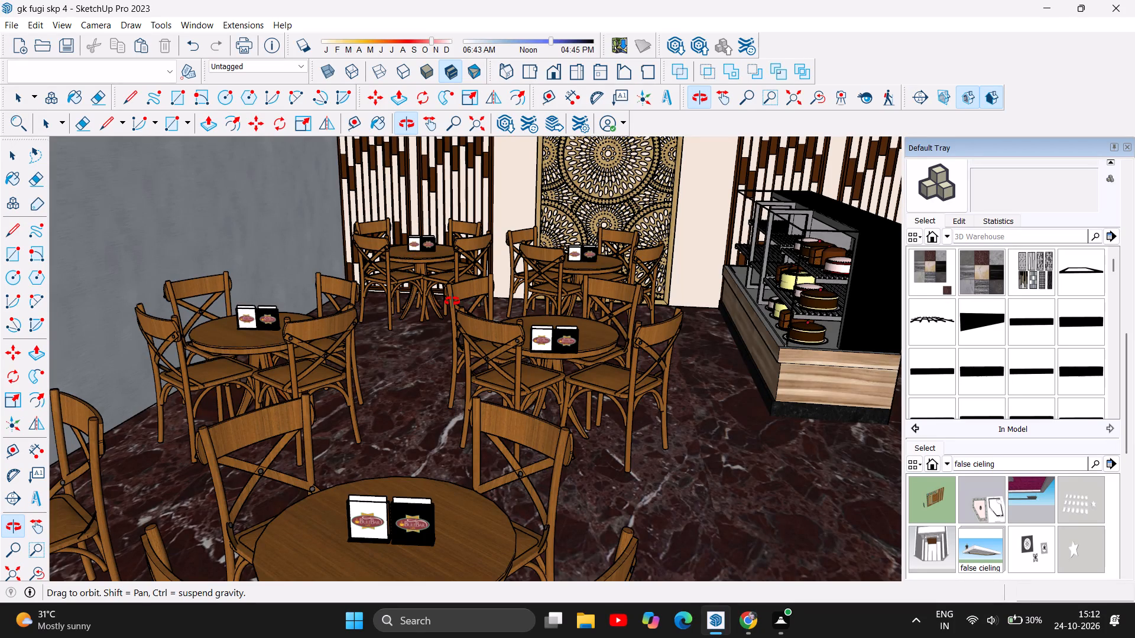
drag(483, 347, 475, 362)
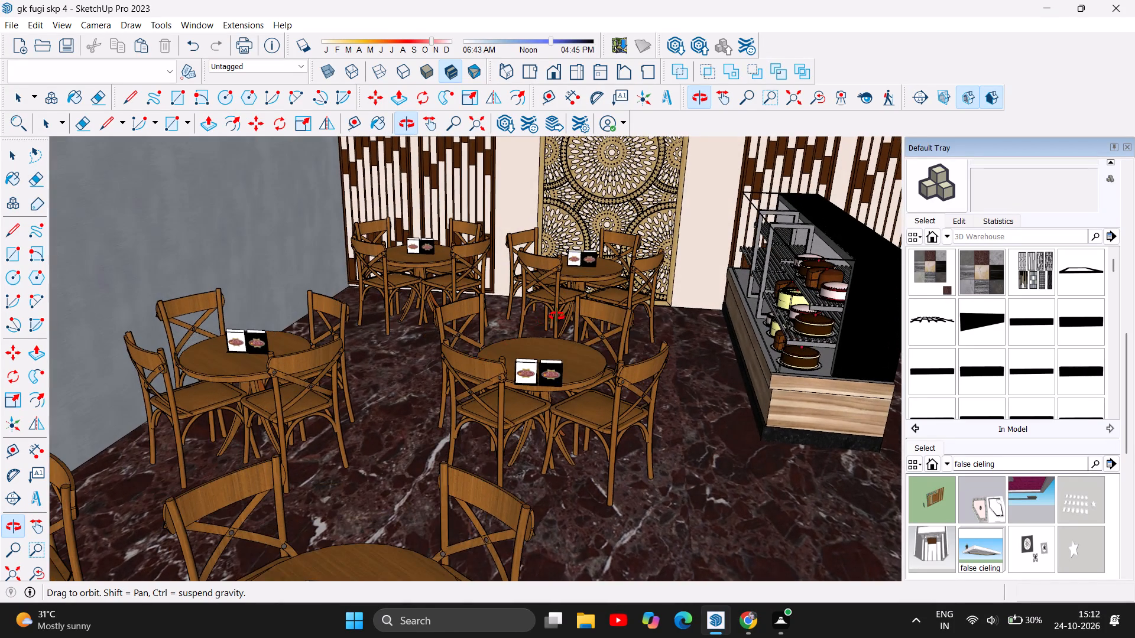
scroll(557, 316, down, 3)
scroll(751, 256, up, 3)
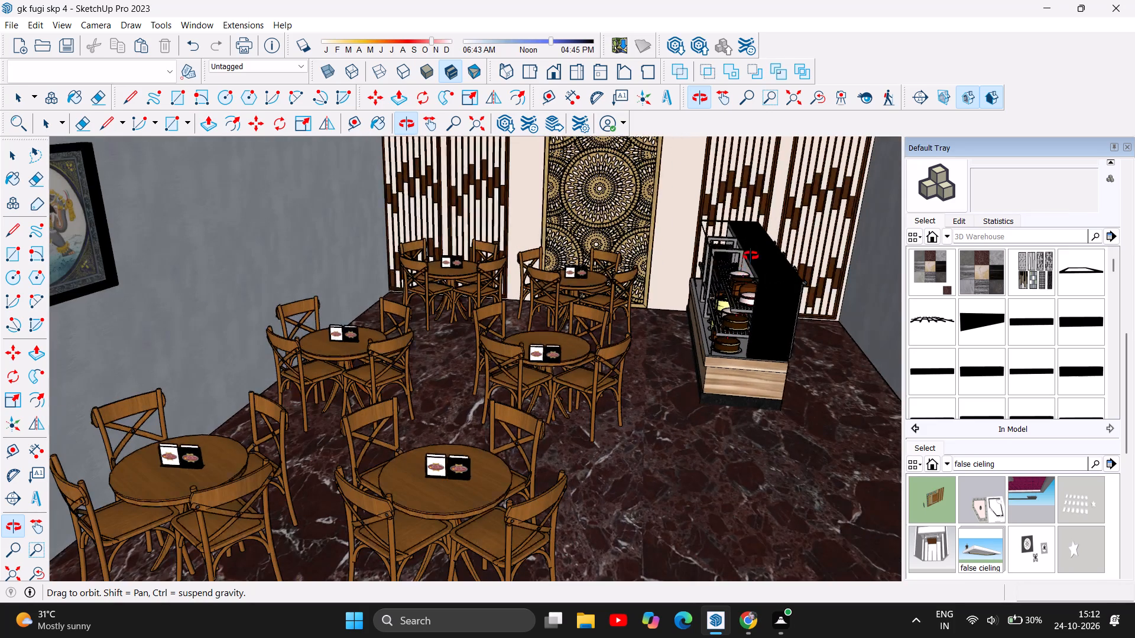
scroll(751, 256, up, 2)
scroll(734, 313, up, 4)
drag(690, 339, 742, 346)
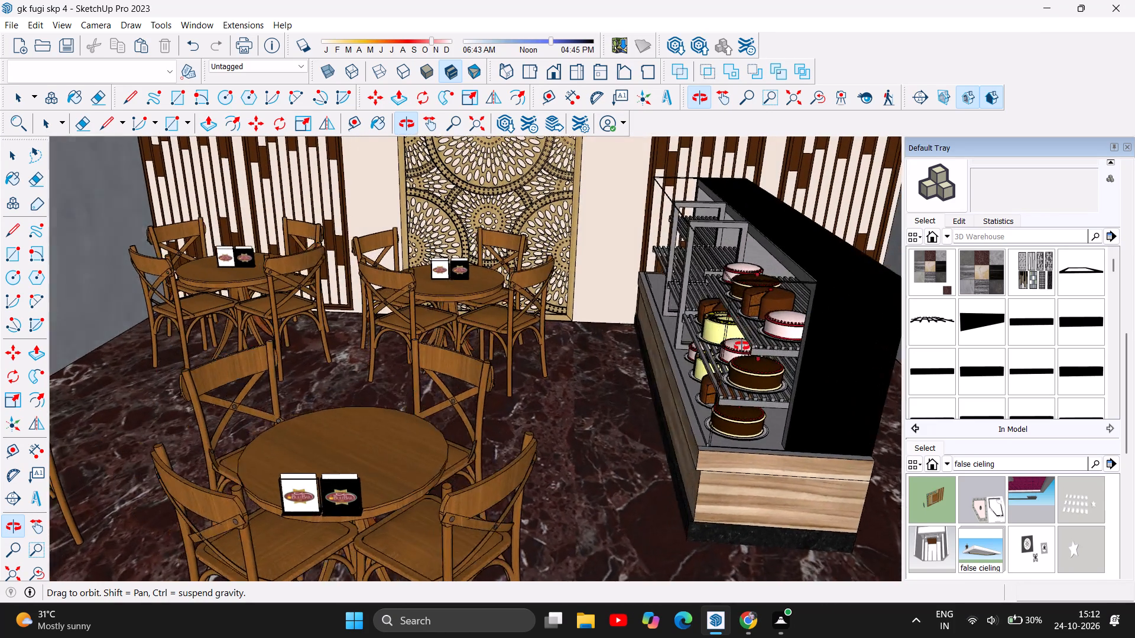
drag(742, 346, 769, 351)
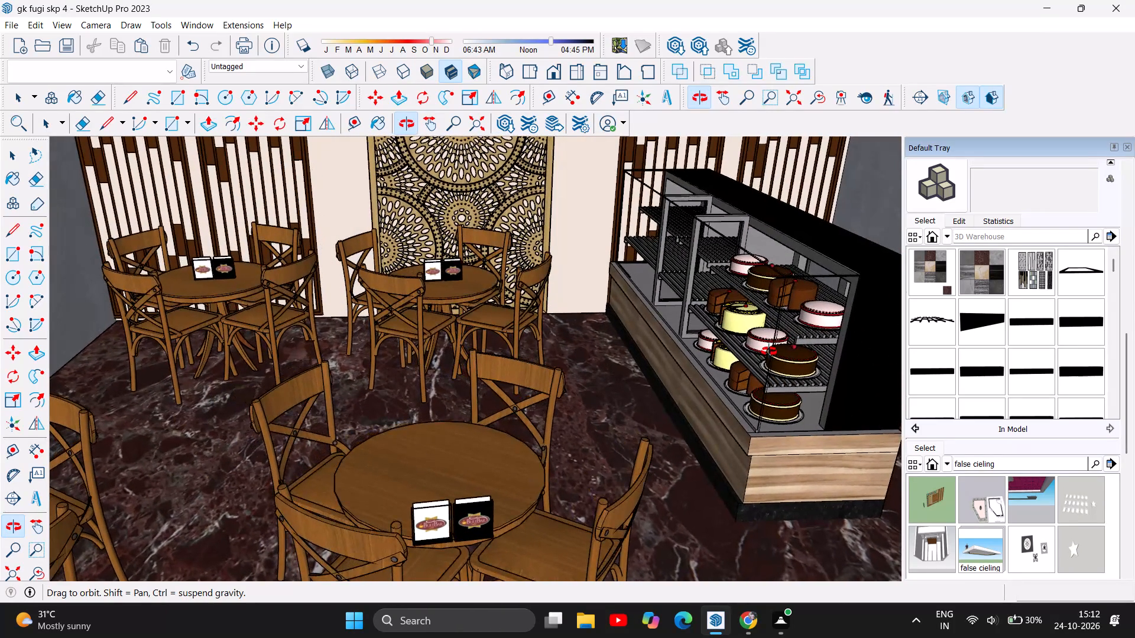
scroll(784, 341, down, 2)
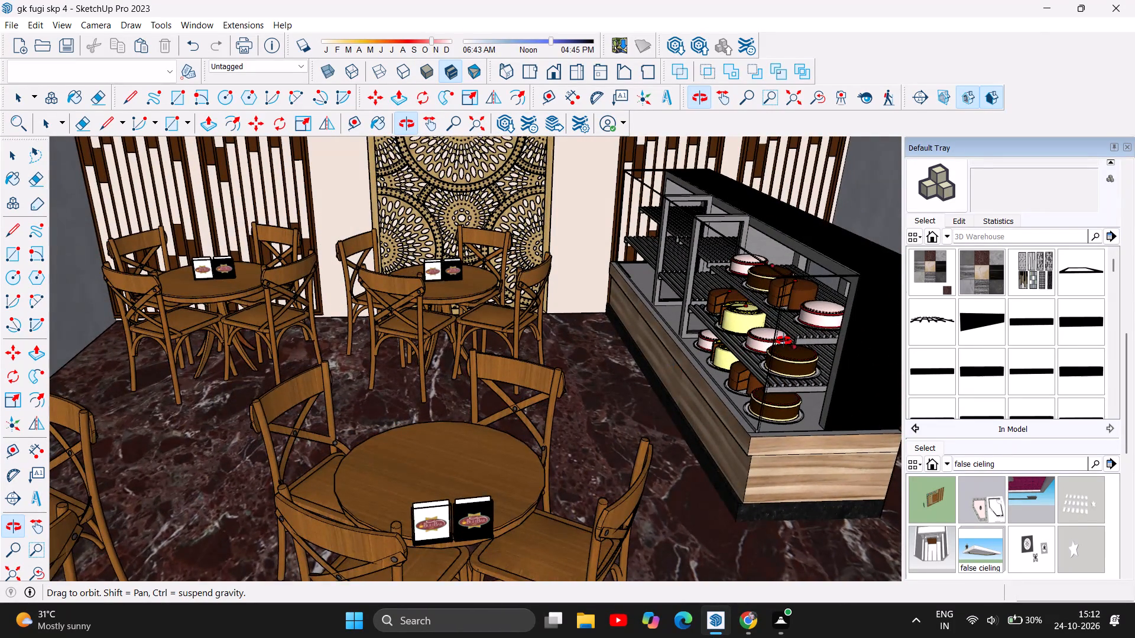
scroll(784, 341, down, 2)
scroll(312, 370, up, 4)
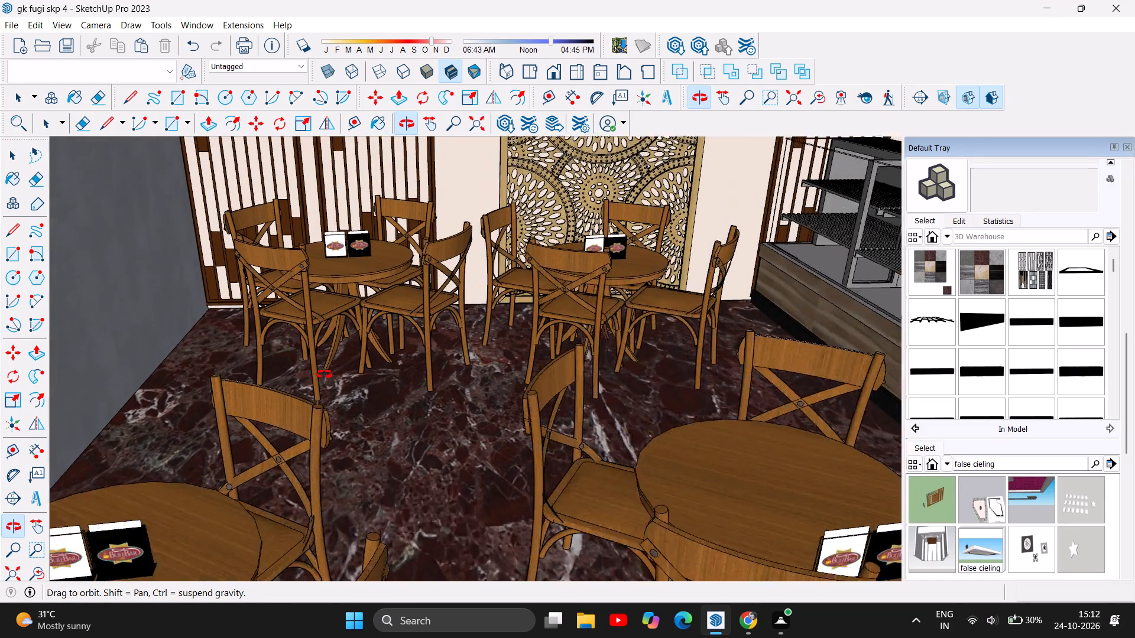
scroll(325, 375, up, 2)
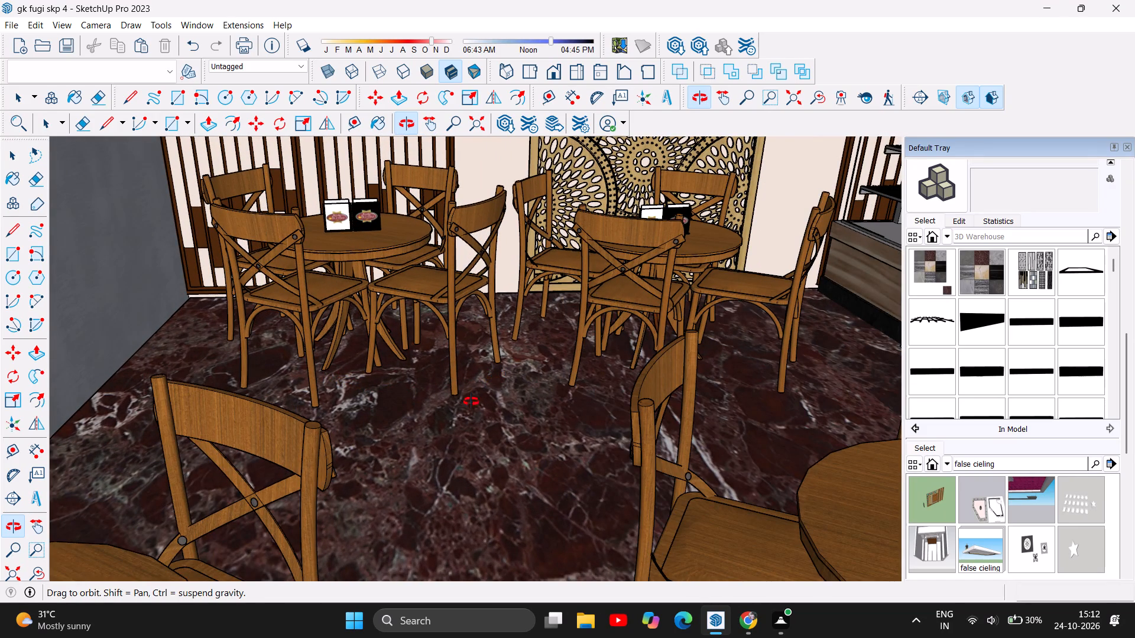
scroll(404, 448, down, 2)
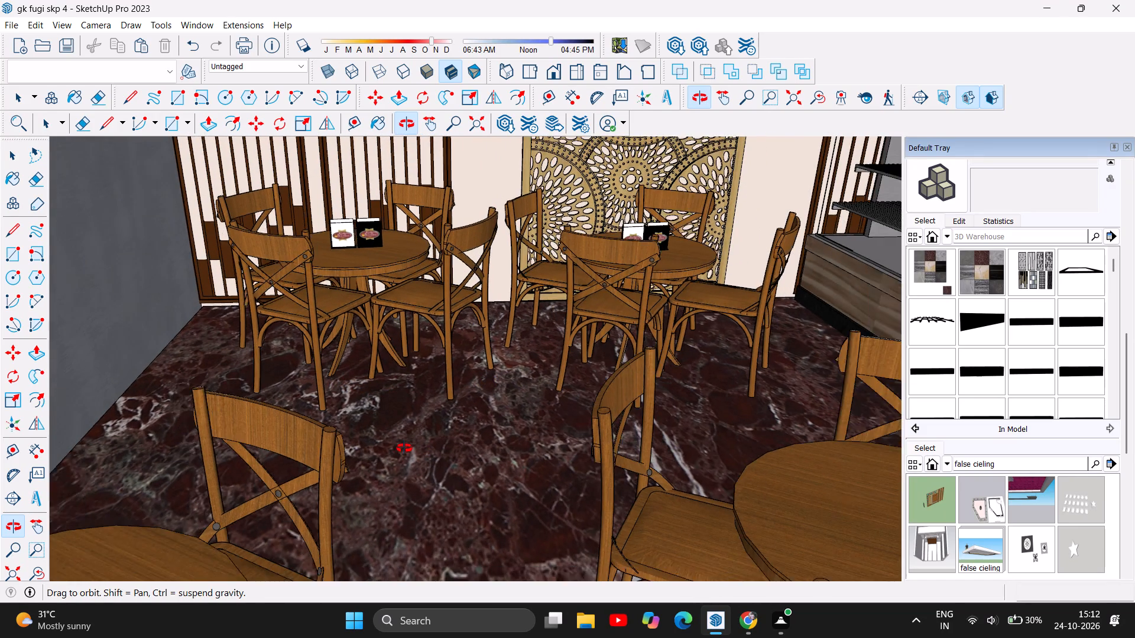
scroll(404, 448, down, 3)
drag(455, 523, 429, 474)
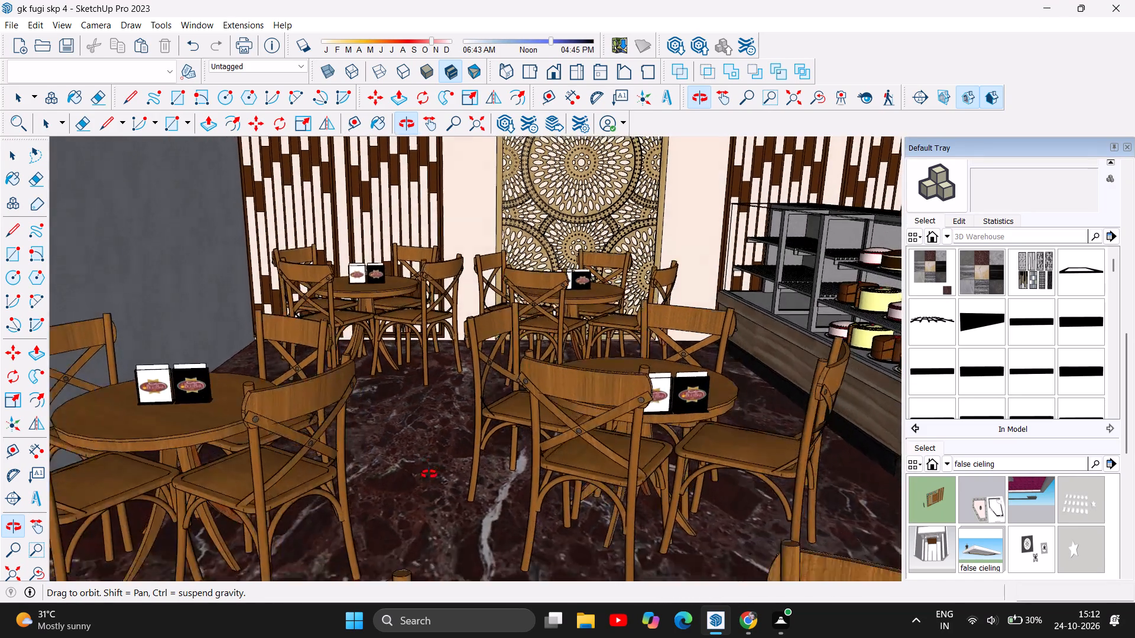
drag(429, 474, 487, 539)
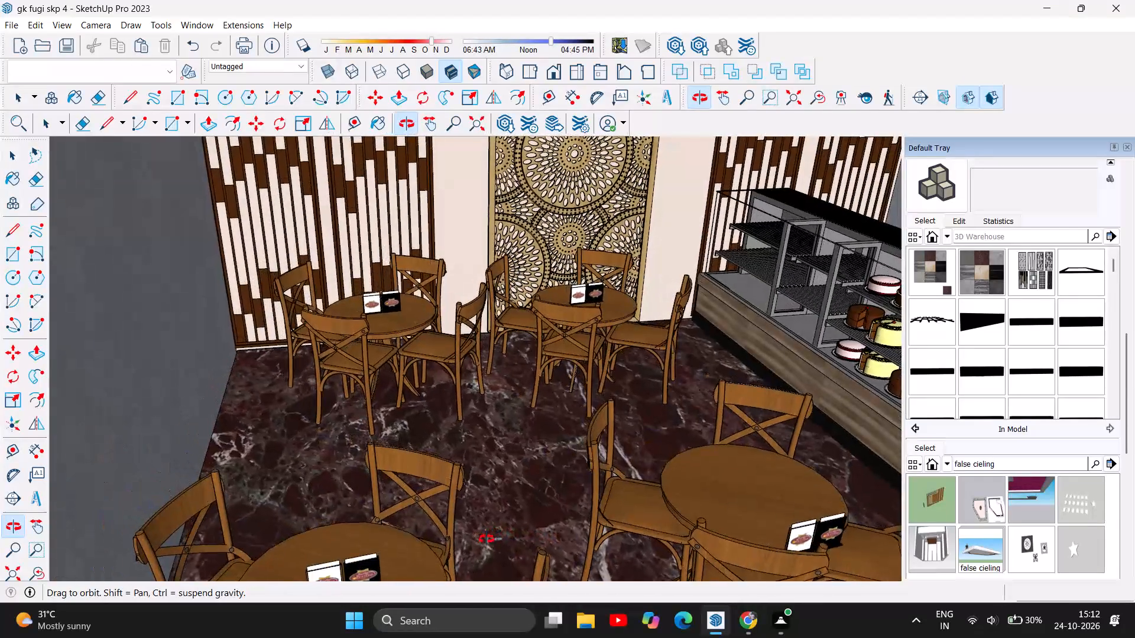
drag(487, 539, 479, 561)
drag(484, 467, 474, 453)
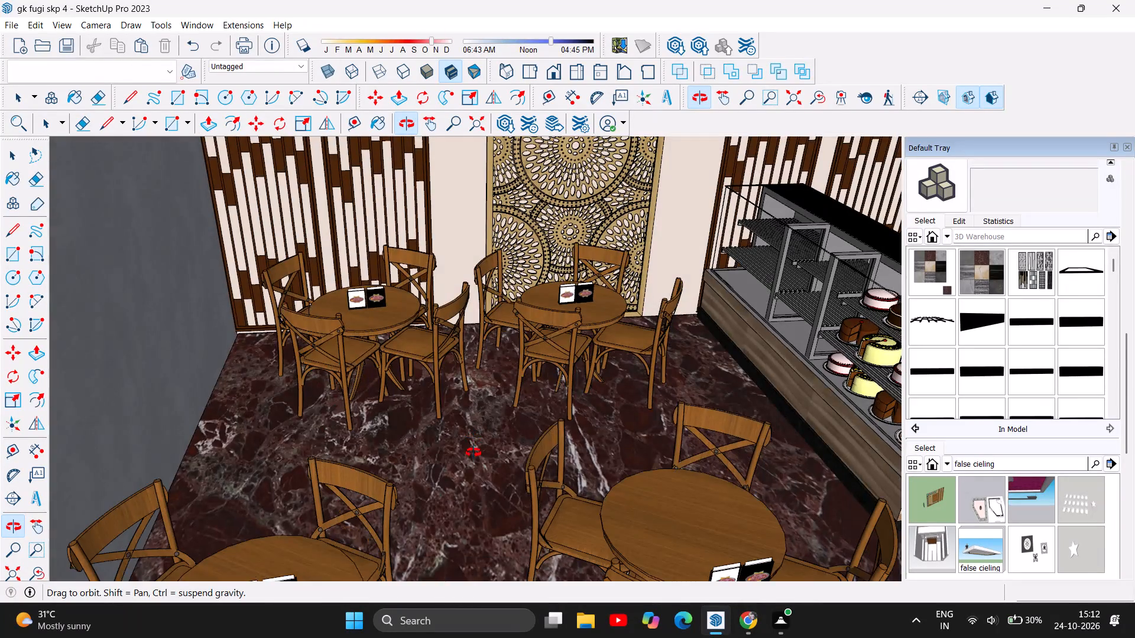
drag(474, 453, 429, 388)
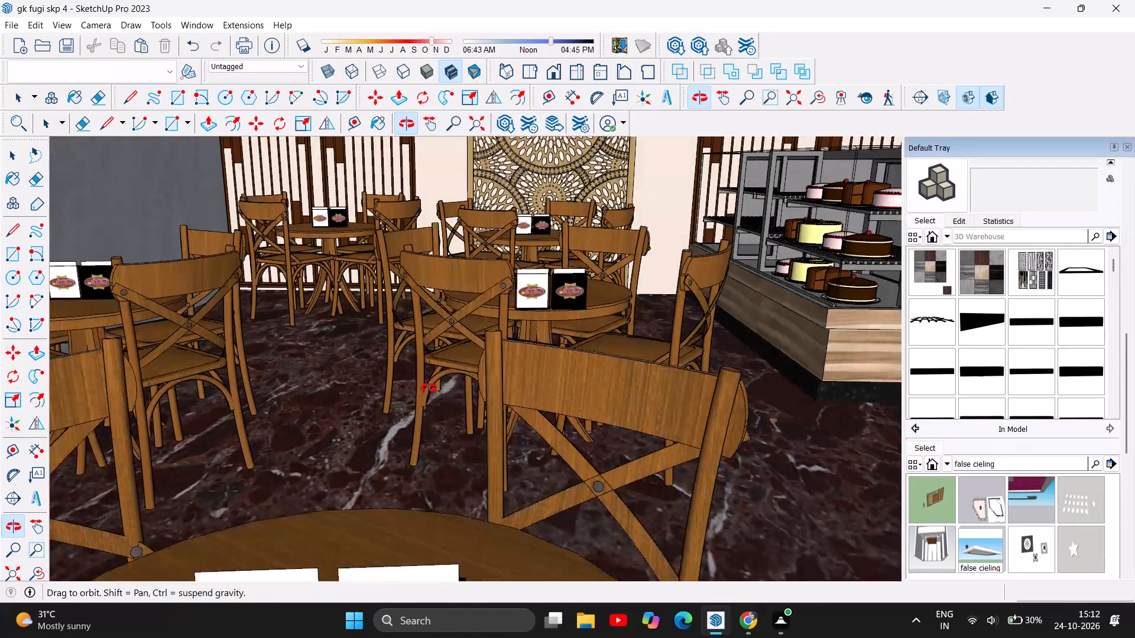
drag(429, 388, 369, 388)
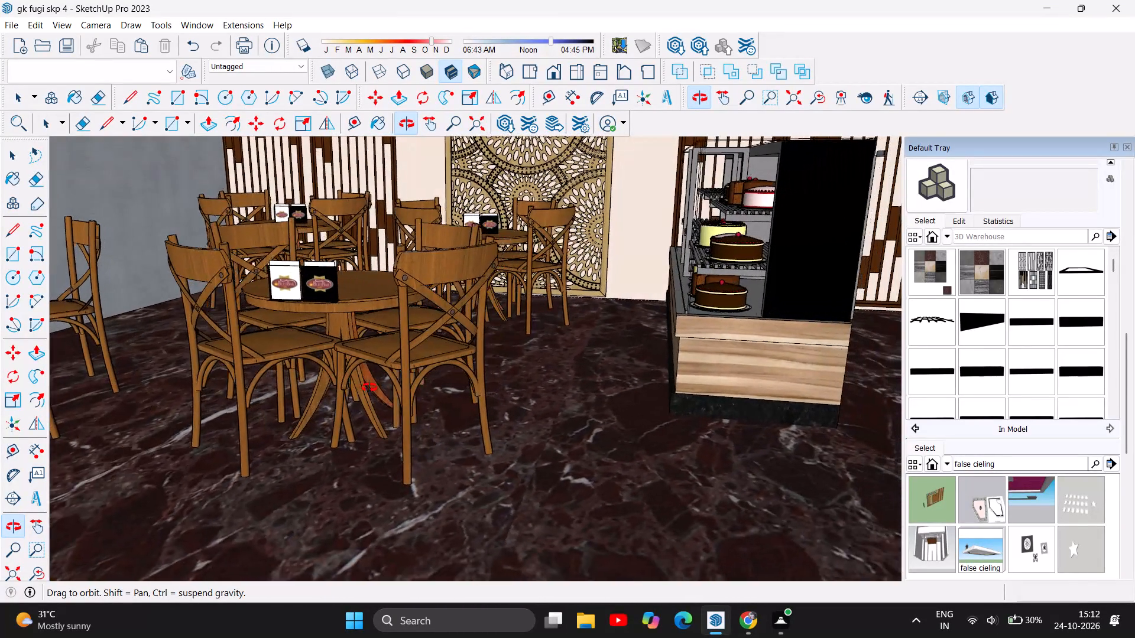
drag(369, 388, 430, 414)
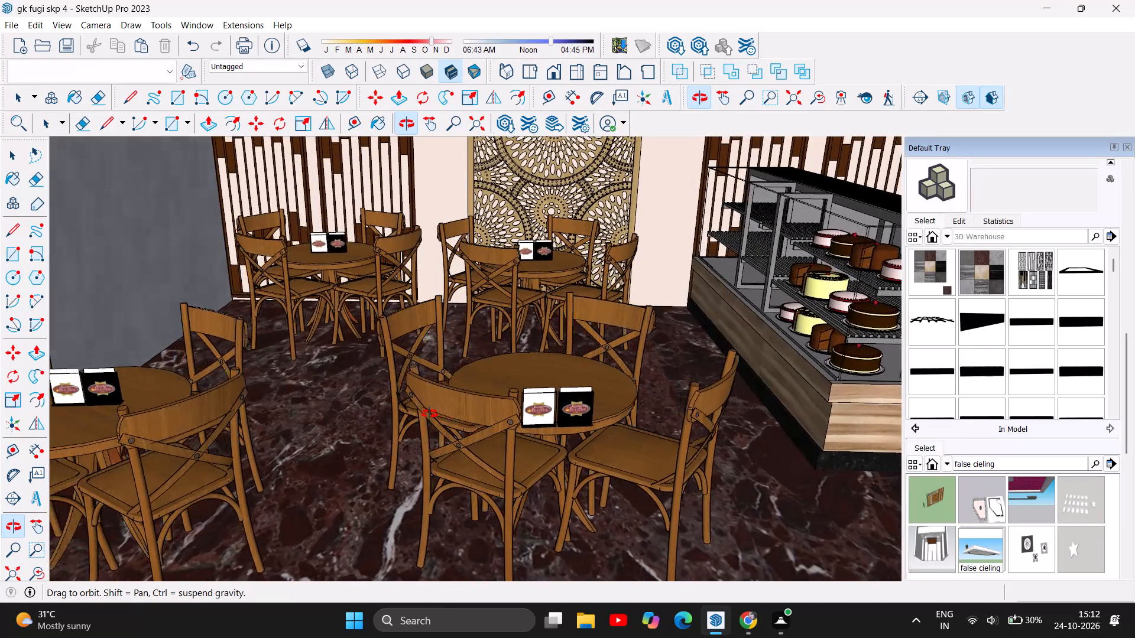
drag(430, 414, 479, 408)
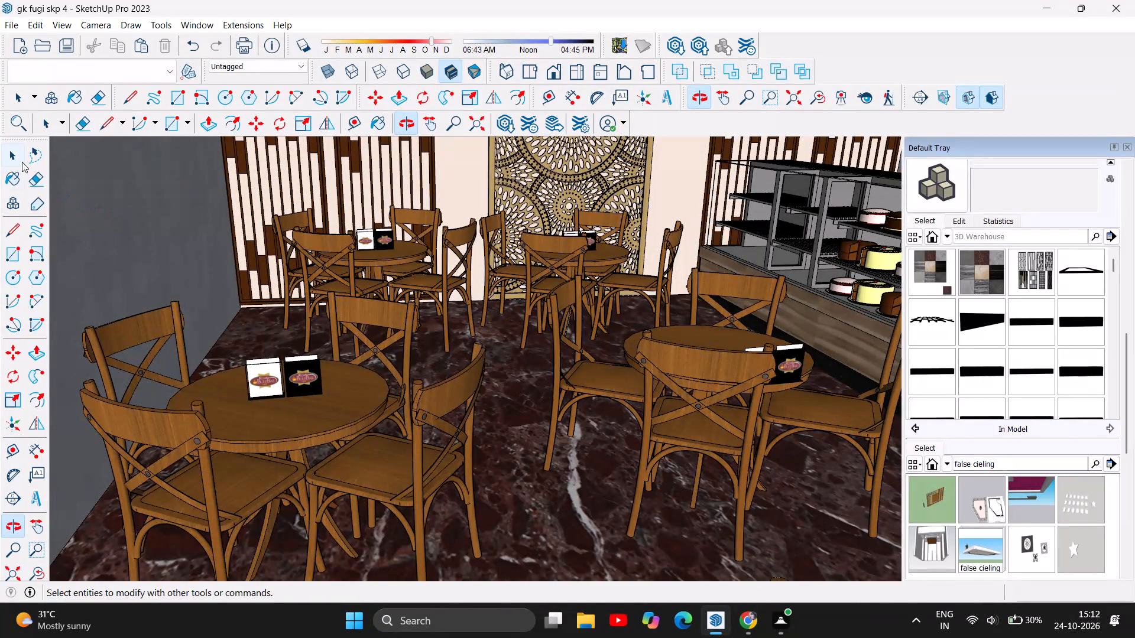
Move the middle-row round table and chair set beside the grey side wall about 1' 10" toward the patterned back wall.
click(22, 158)
click(222, 419)
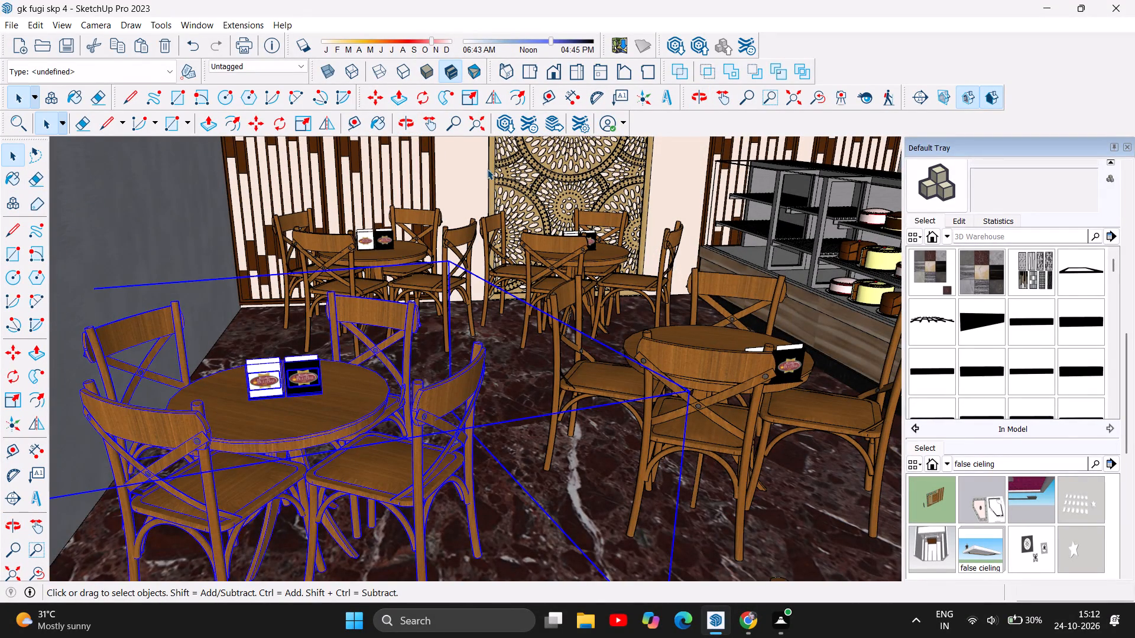
click(376, 102)
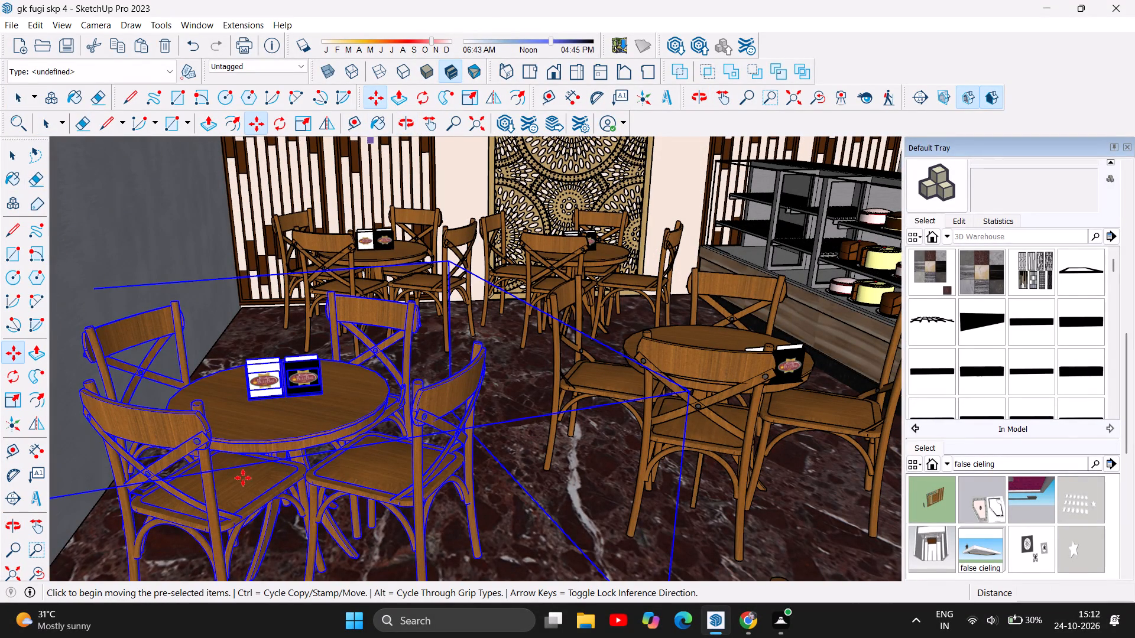
drag(215, 557, 214, 554)
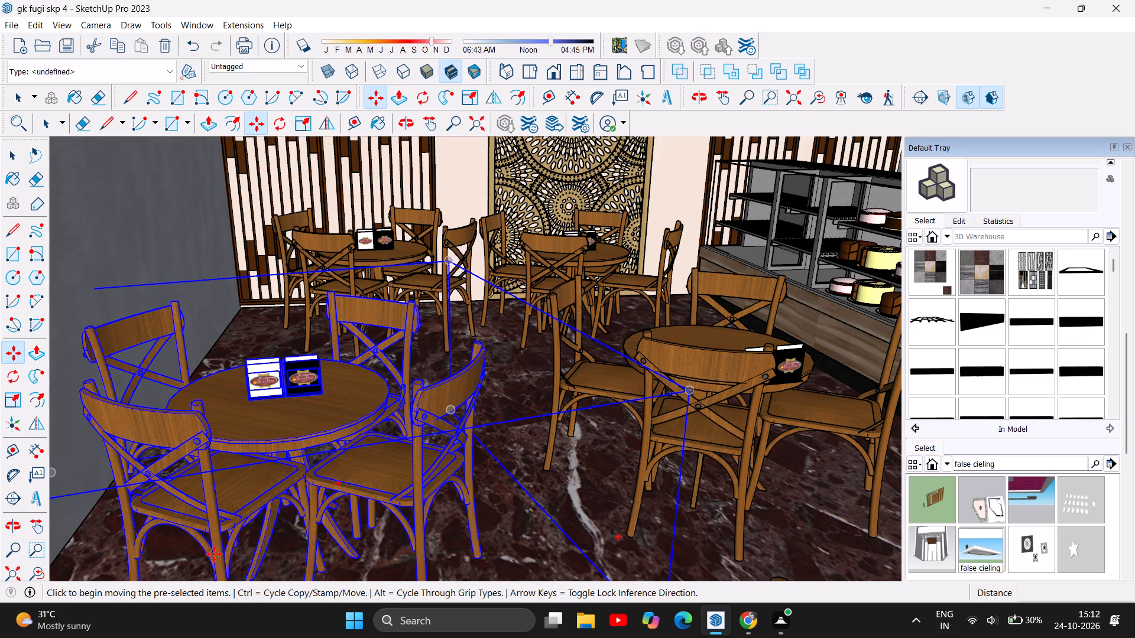
drag(214, 554, 223, 457)
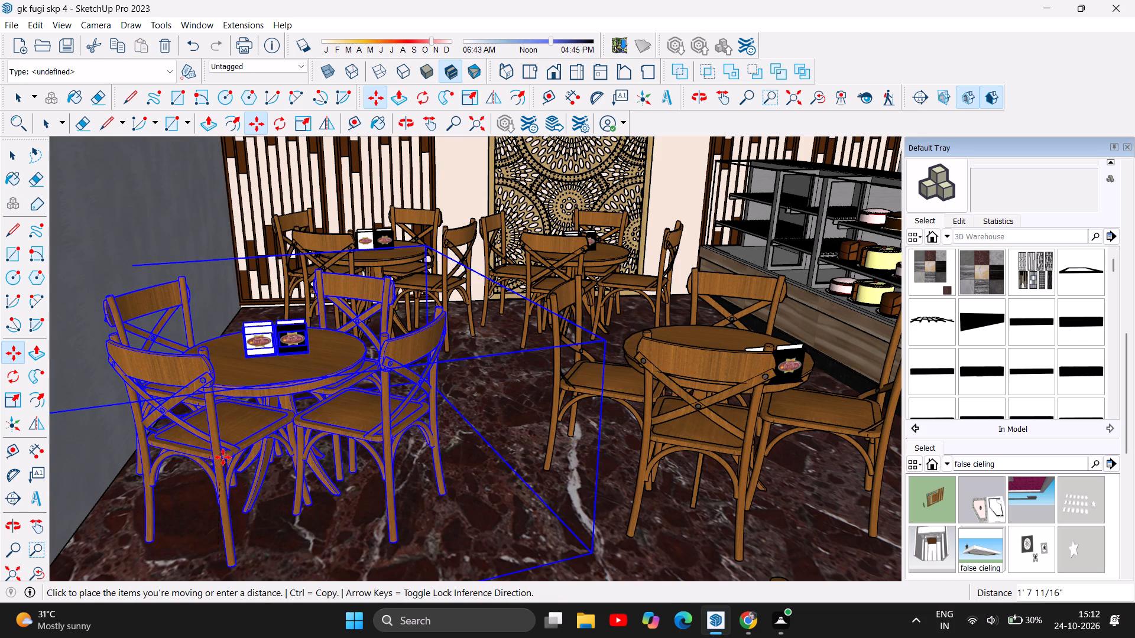
drag(223, 457, 219, 513)
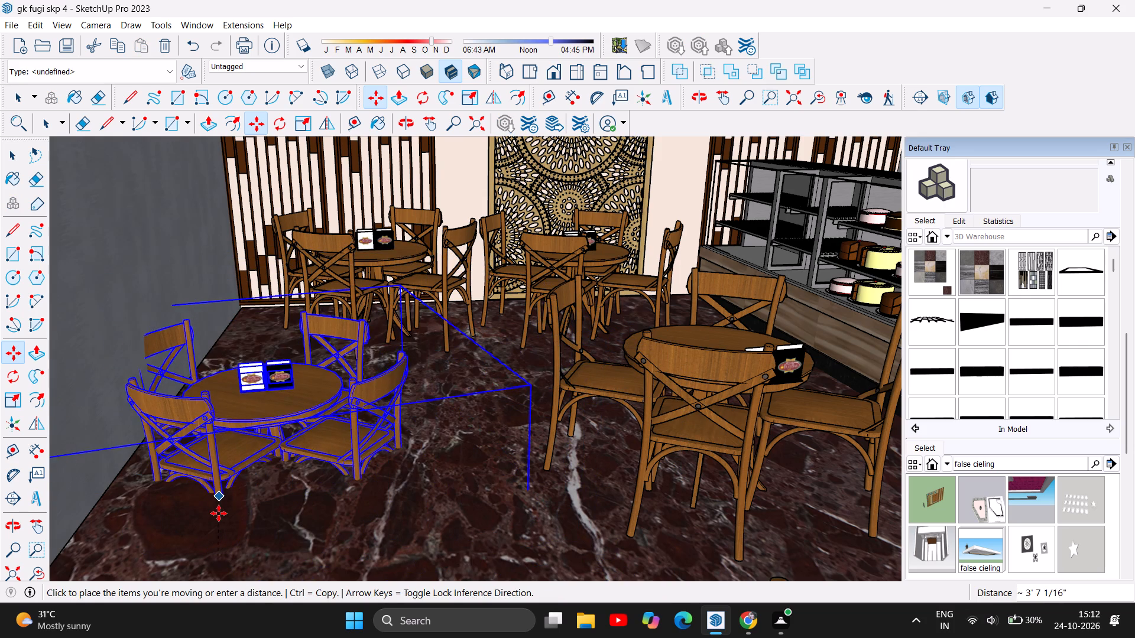
drag(219, 513, 226, 457)
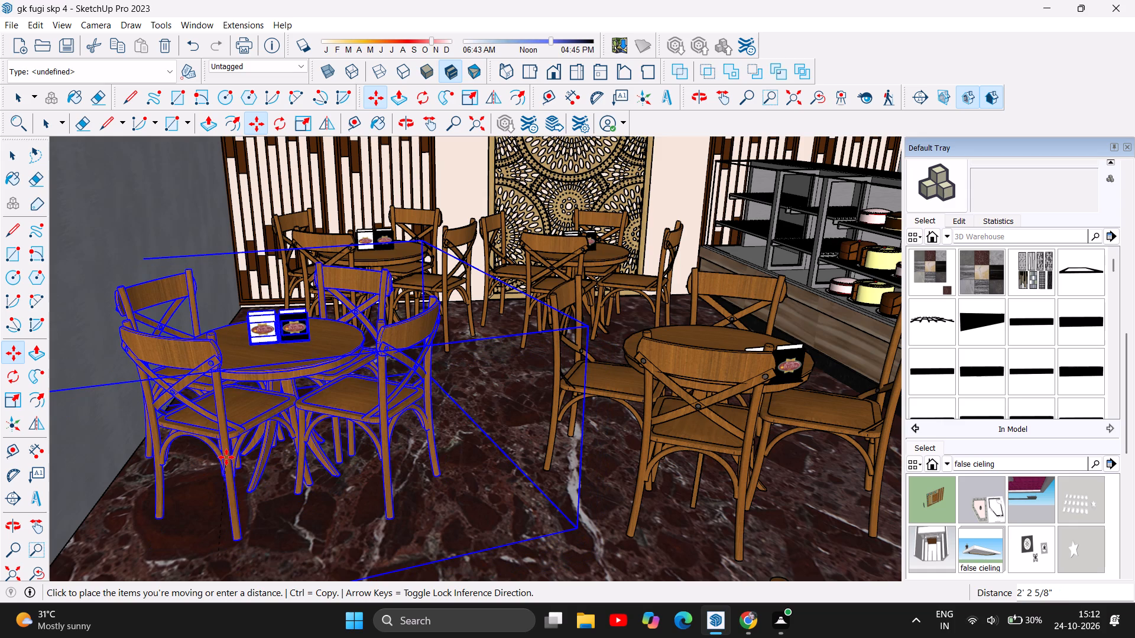
drag(226, 457, 221, 473)
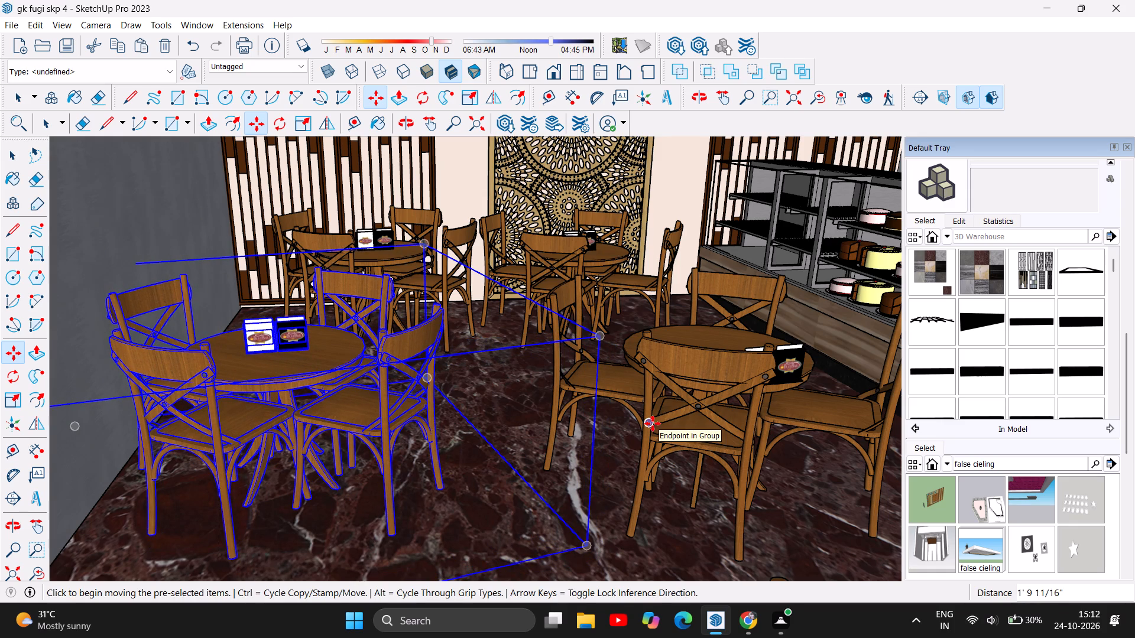
Move the middle-row round table and chair set beside the cake counter about 11" away from the counter, toward the neighbouring set.
key(Escape)
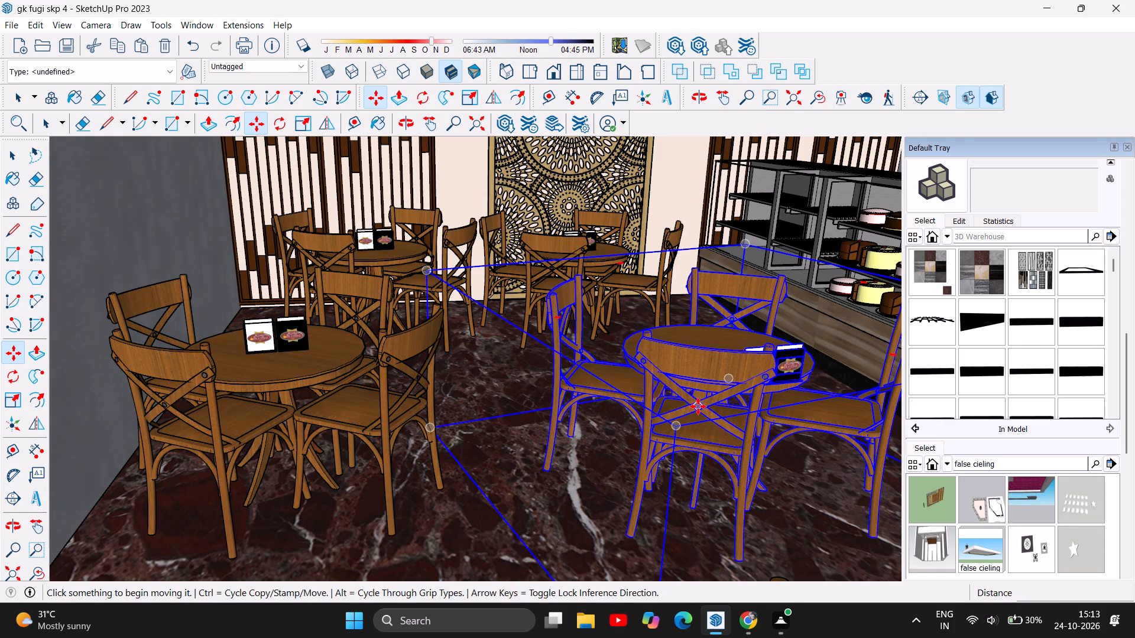
drag(710, 429, 696, 427)
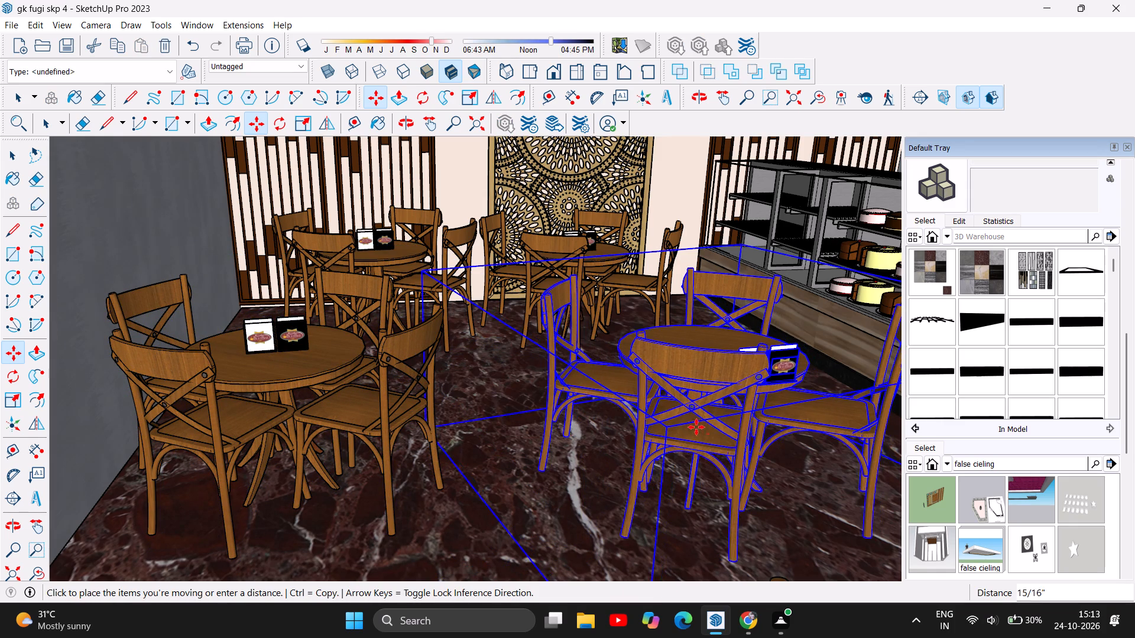
drag(696, 427, 642, 419)
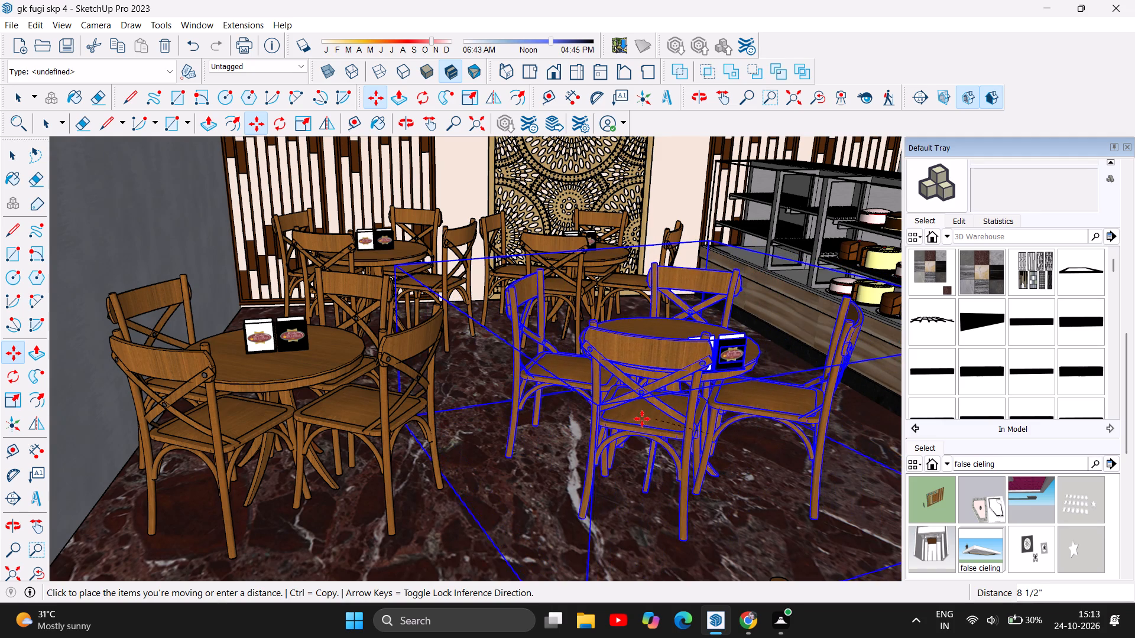
drag(642, 419, 639, 419)
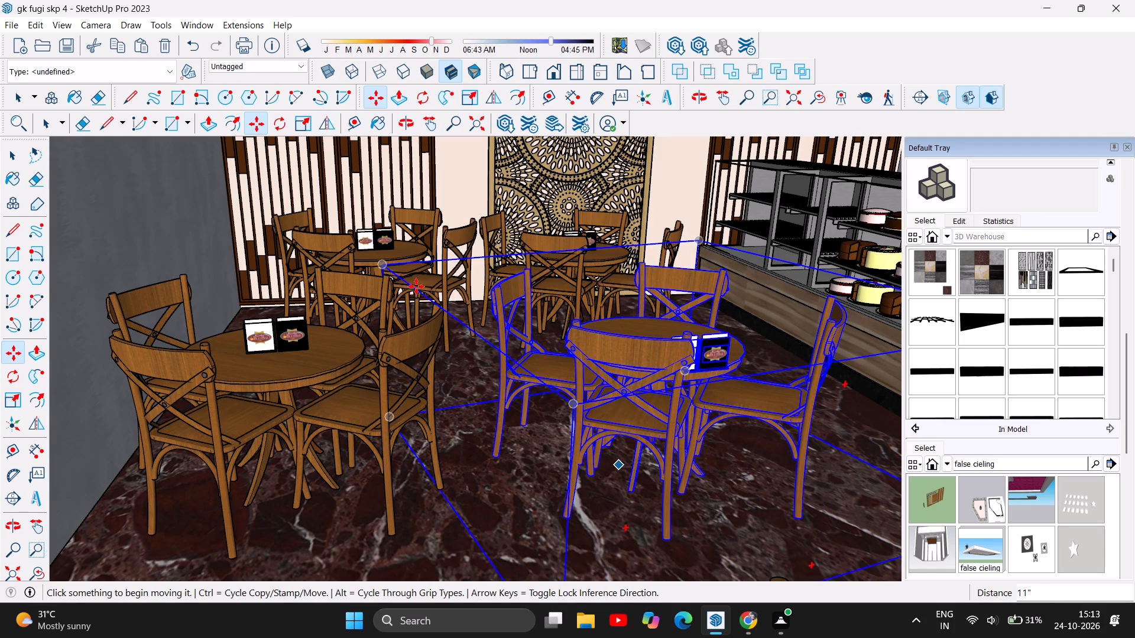
Move the front-row round table and chair set beside the grey side wall about 2' 8" toward the patterned back wall.
scroll(408, 276, down, 7)
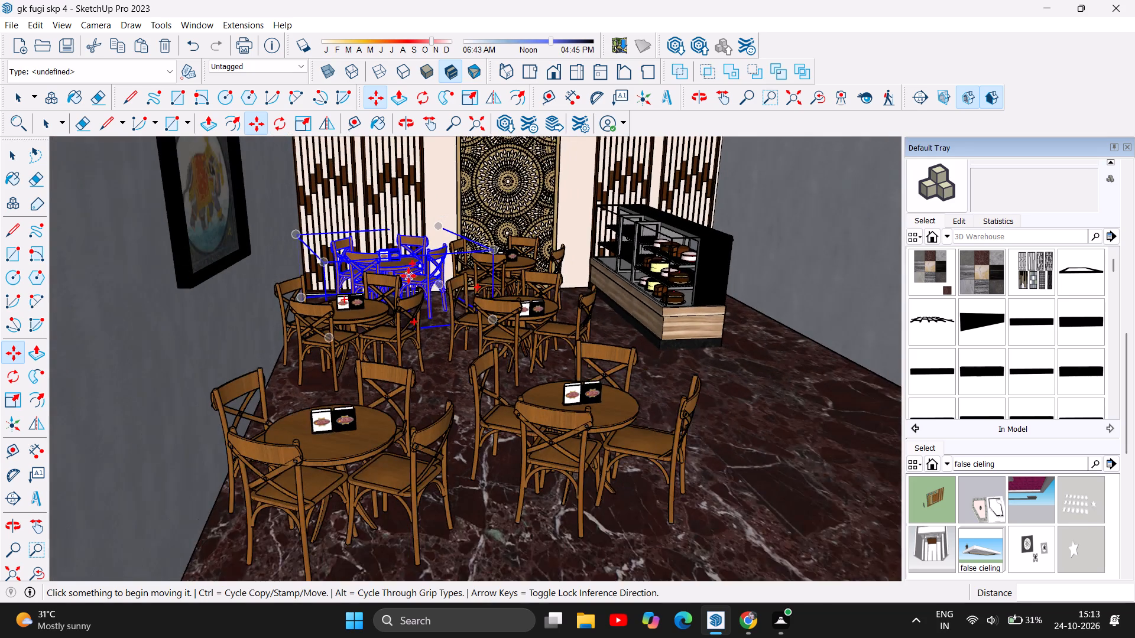
scroll(408, 276, down, 1)
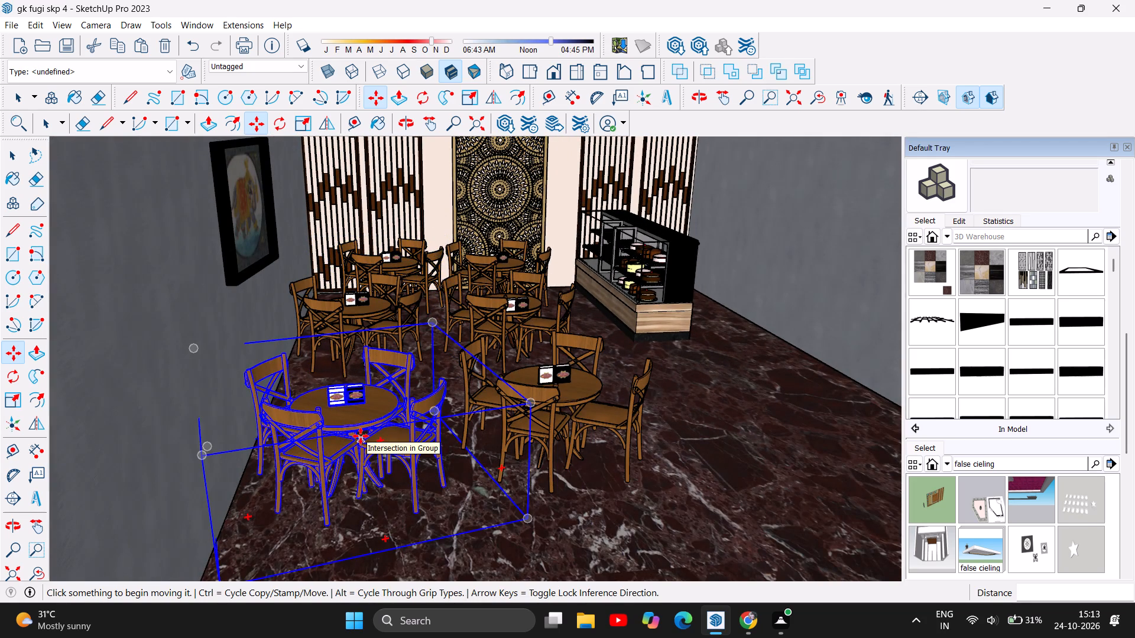
drag(361, 436, 367, 406)
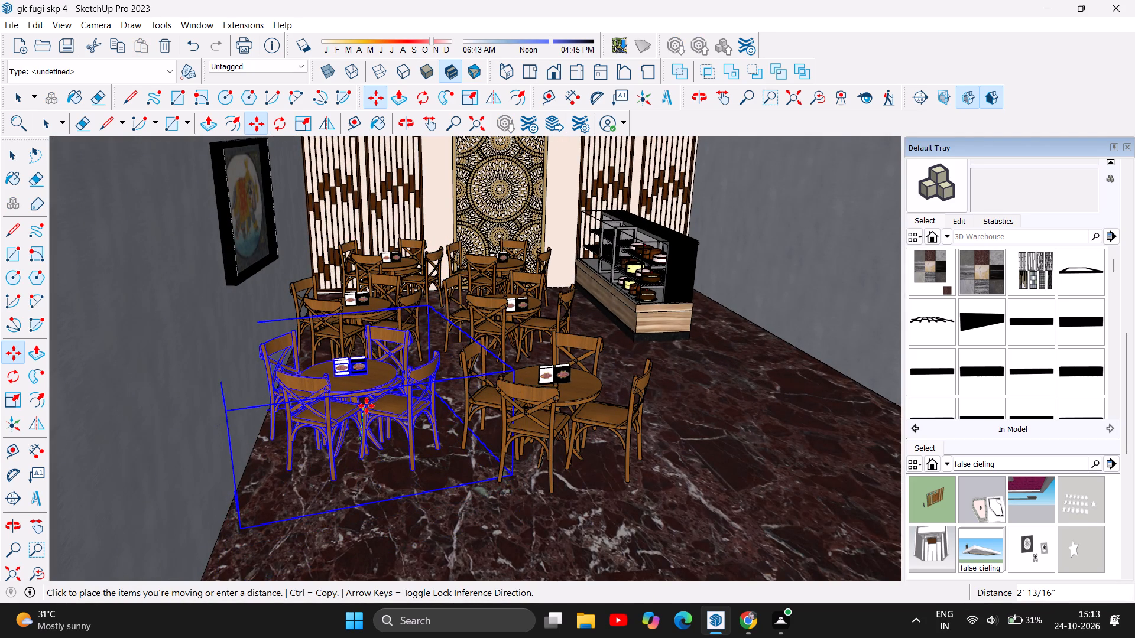
drag(367, 406, 367, 398)
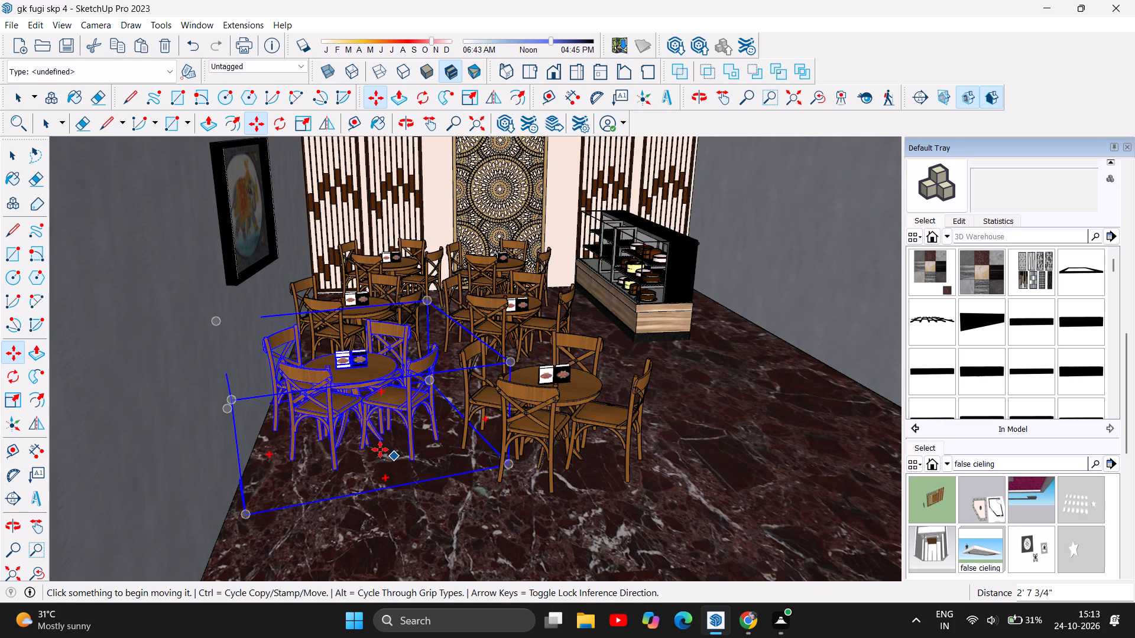
Move the other front-row round table and chair set toward the patterned back wall, roughly level with the set beside the grey wall.
scroll(369, 446, down, 4)
scroll(549, 468, up, 5)
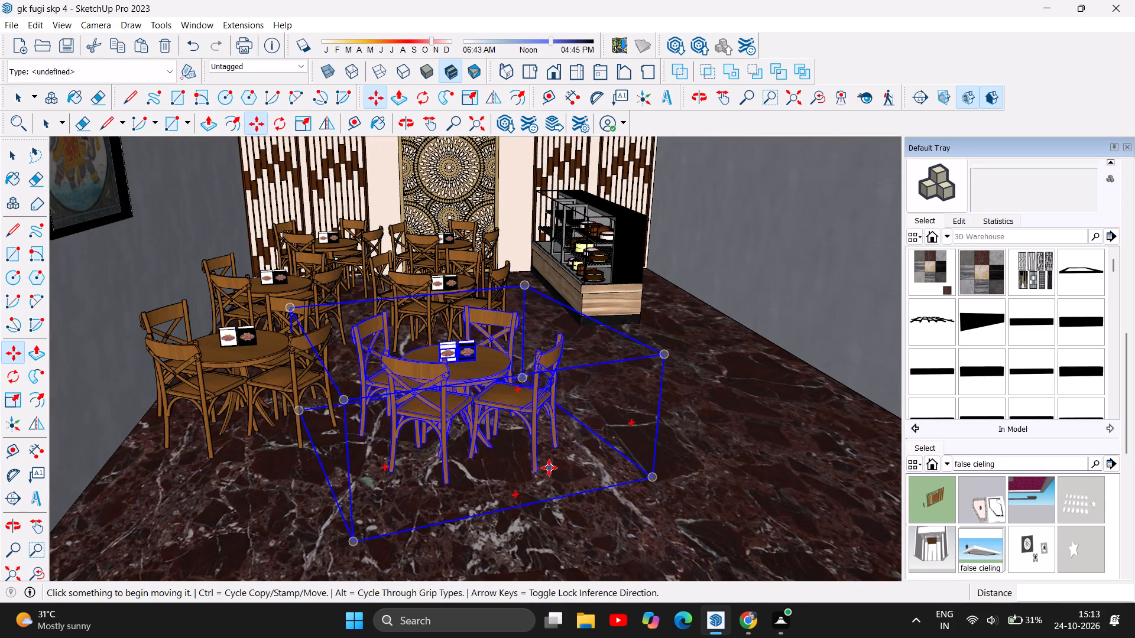
drag(494, 416, 509, 432)
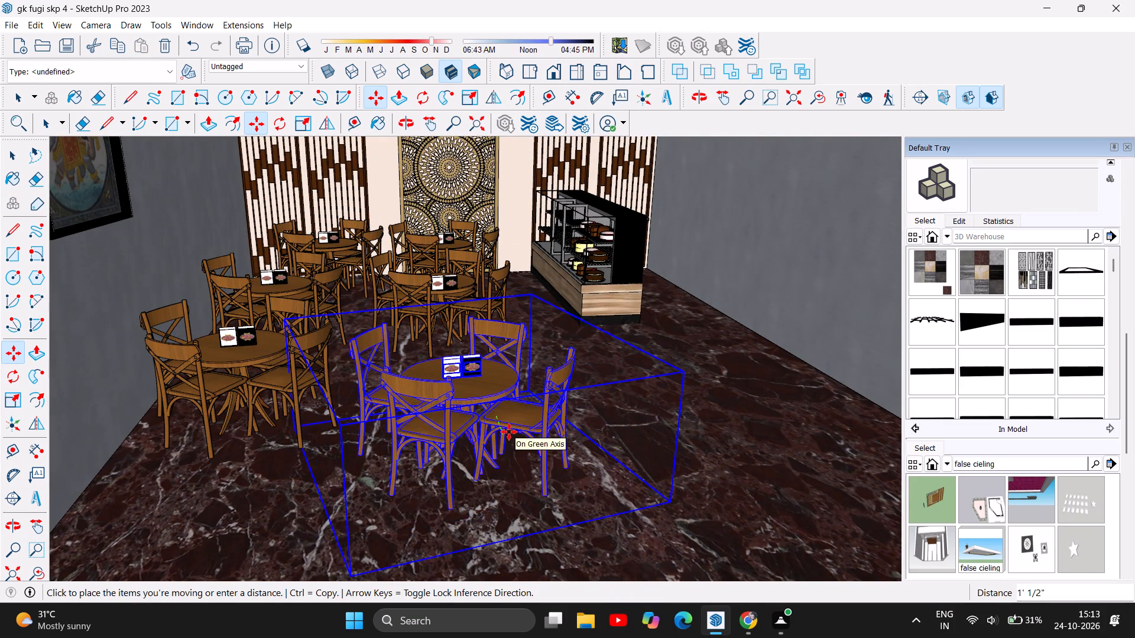
drag(509, 432, 508, 405)
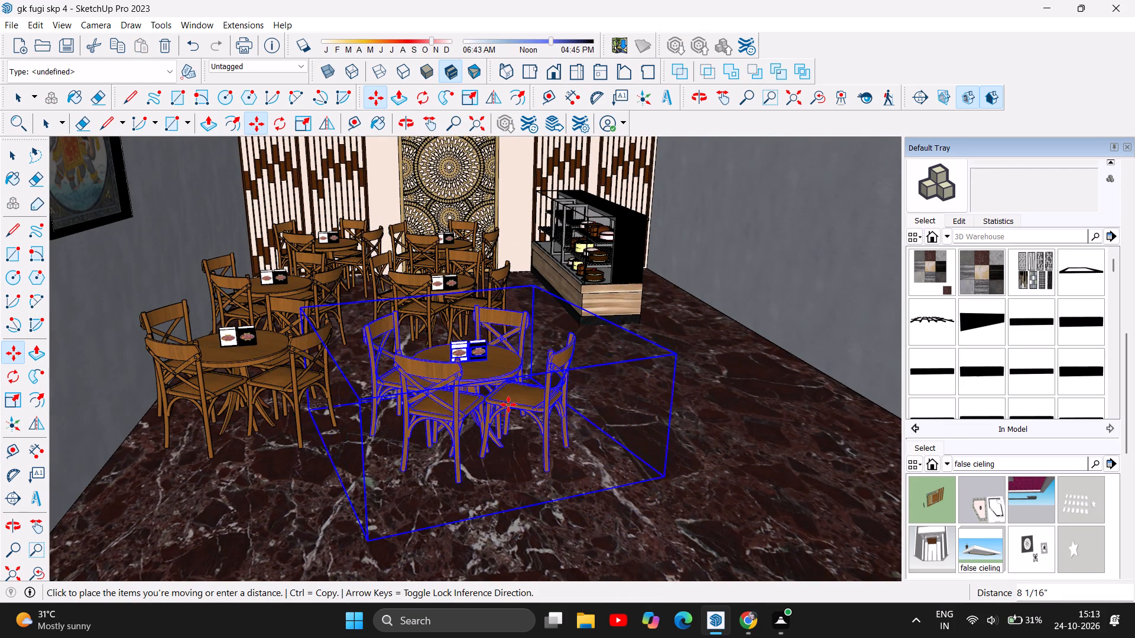
drag(508, 405, 507, 422)
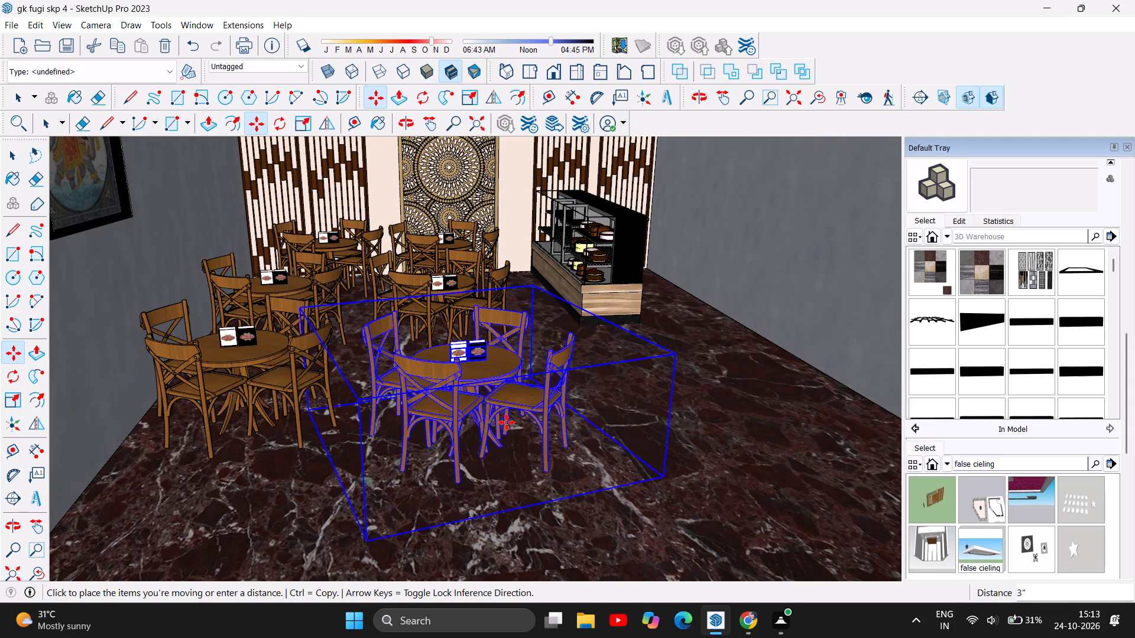
drag(507, 422, 485, 379)
Inspect the ground-floor café's table arrangement from outside the building's front, behind the oval dividers, and from inside the room.
scroll(448, 517, down, 2)
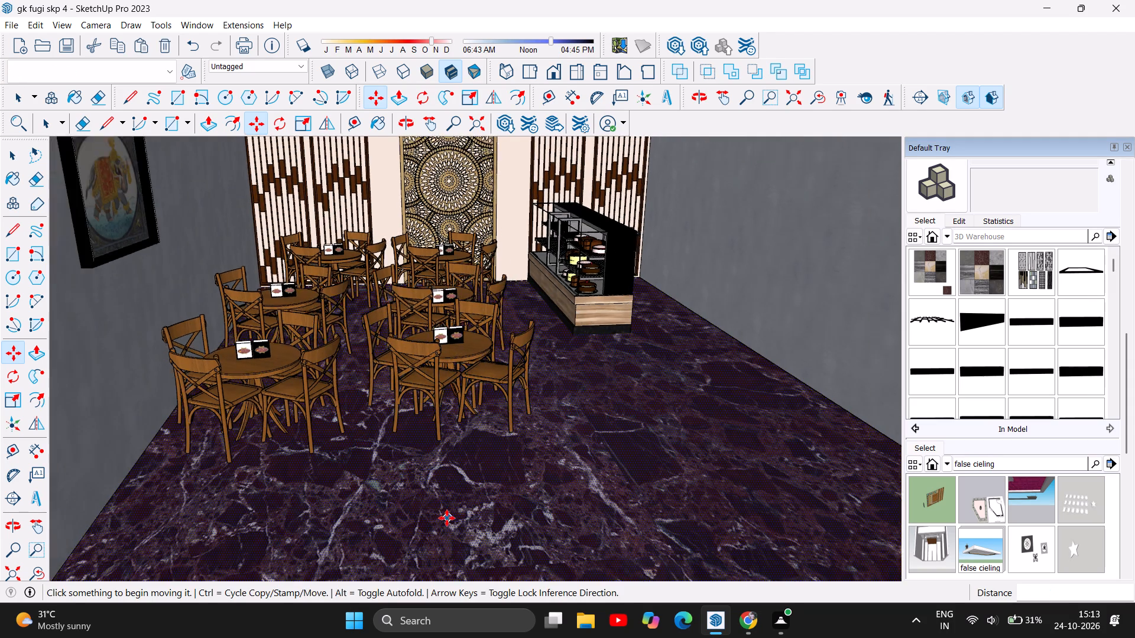
scroll(447, 518, down, 5)
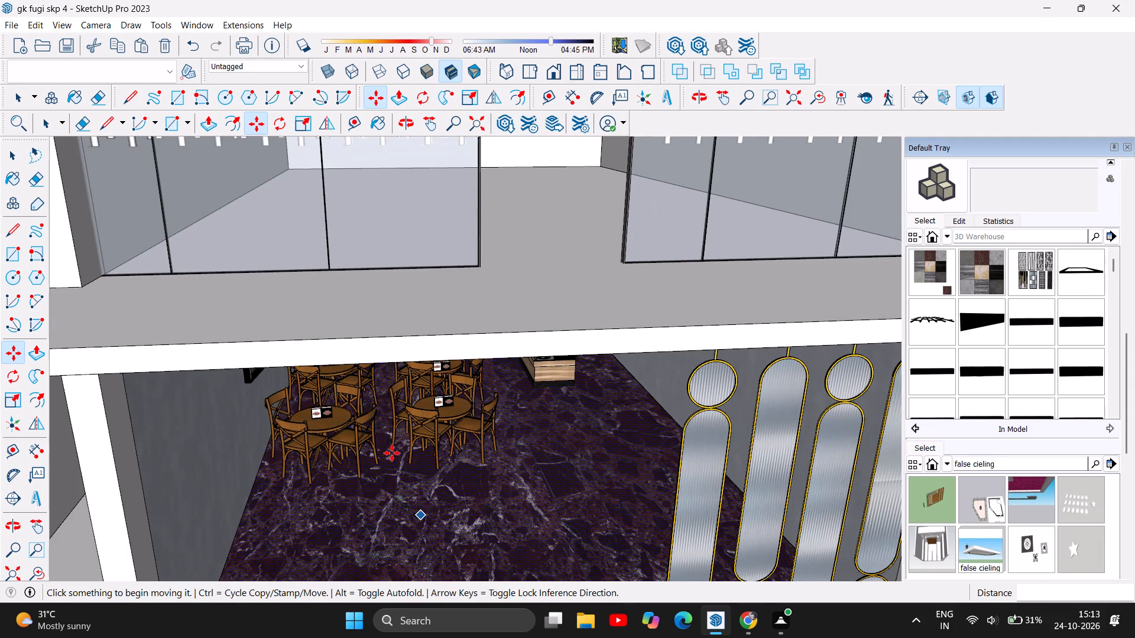
key(Escape)
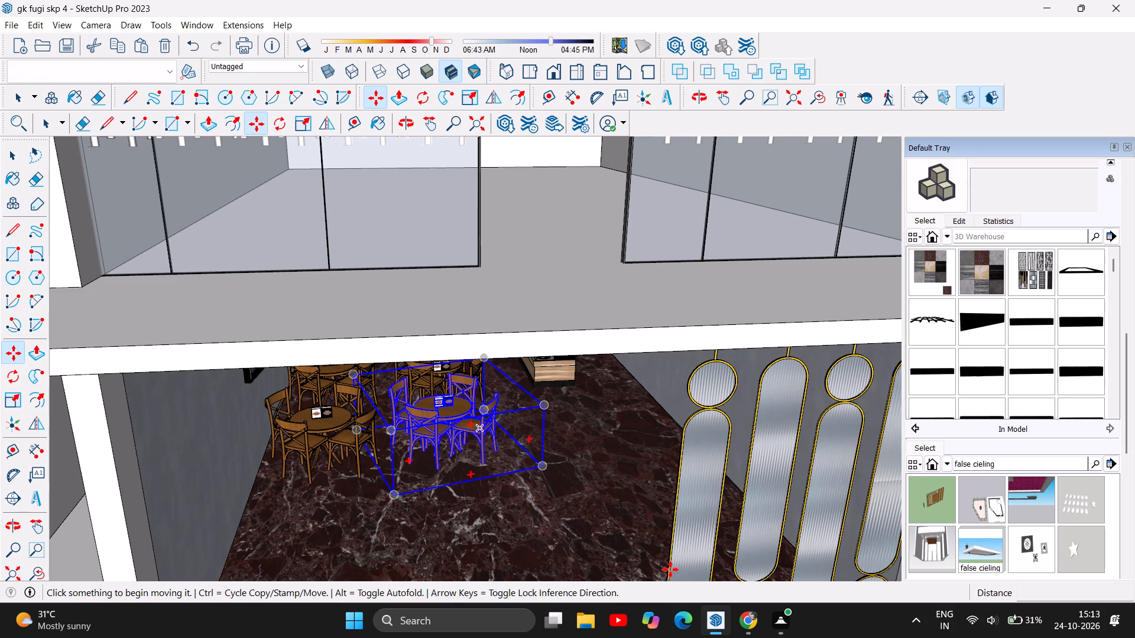
scroll(326, 296, down, 6)
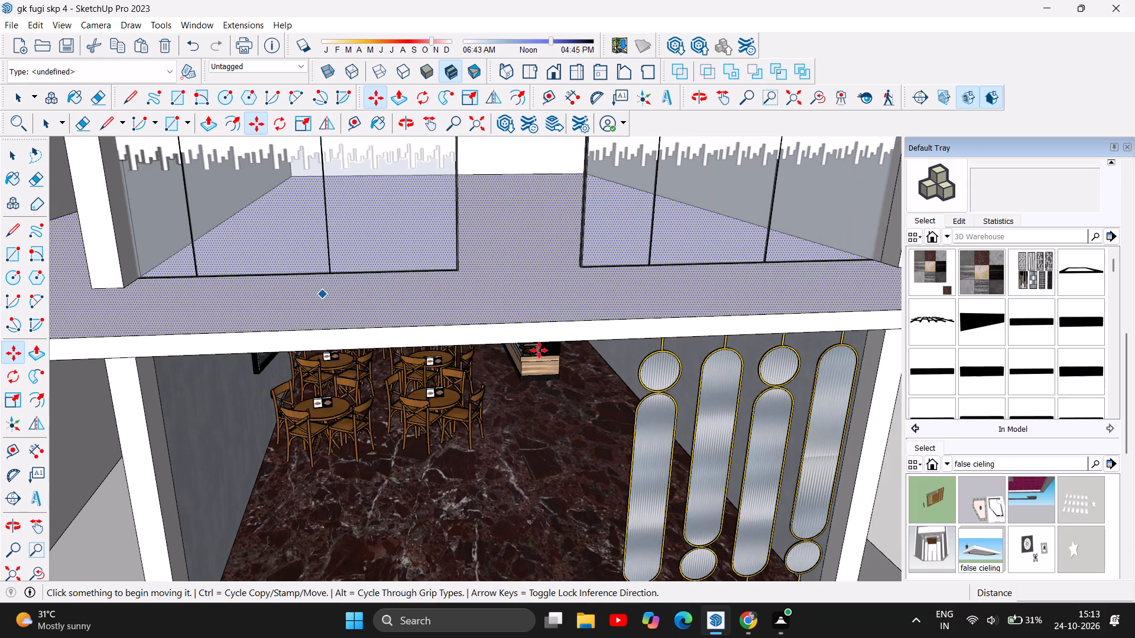
scroll(492, 336, down, 6)
scroll(320, 382, down, 6)
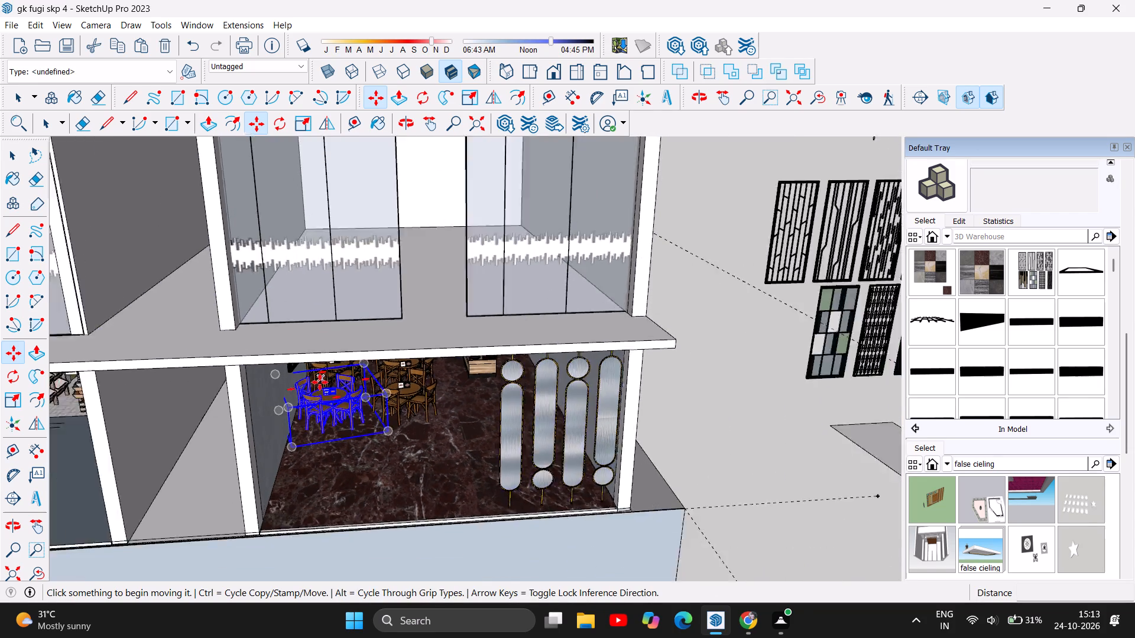
scroll(322, 382, down, 2)
click(14, 158)
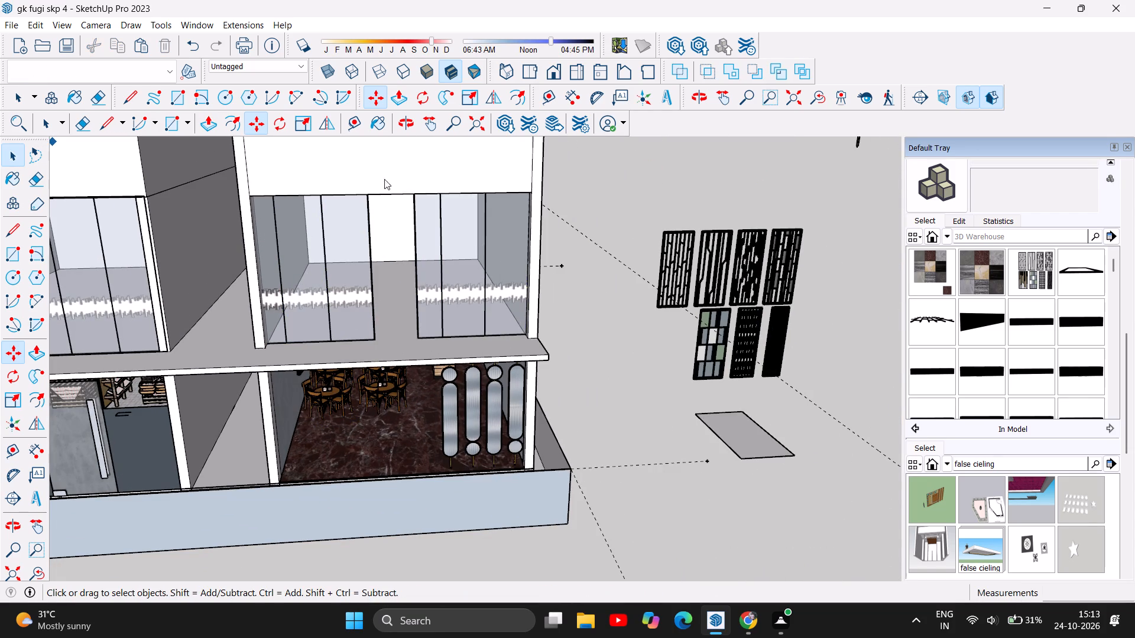
click(638, 169)
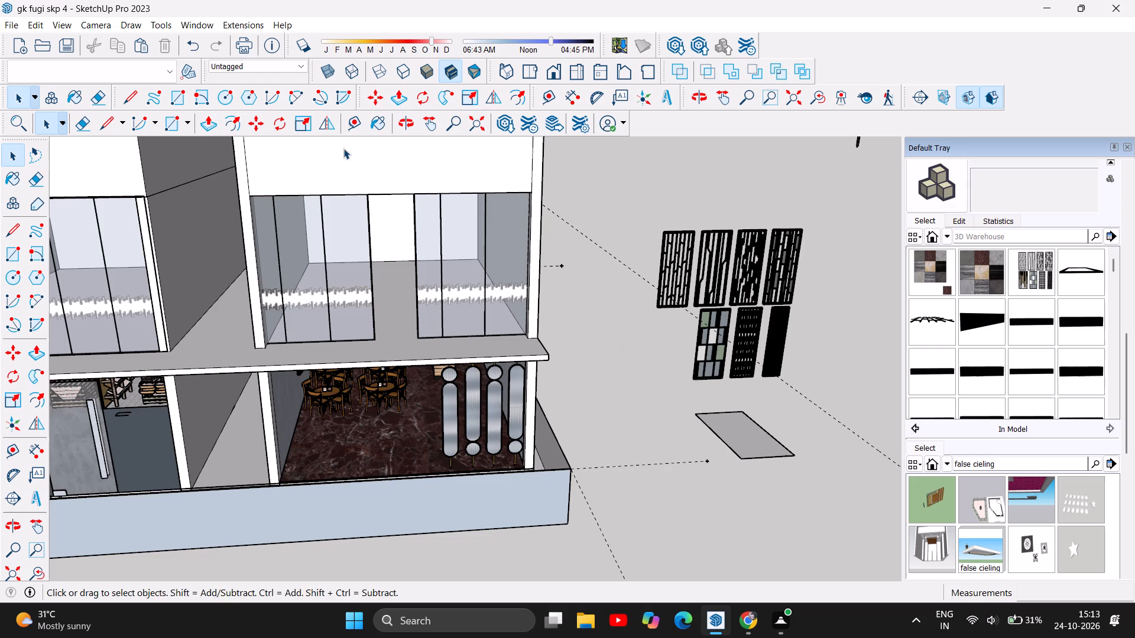
click(398, 118)
drag(386, 451, 386, 450)
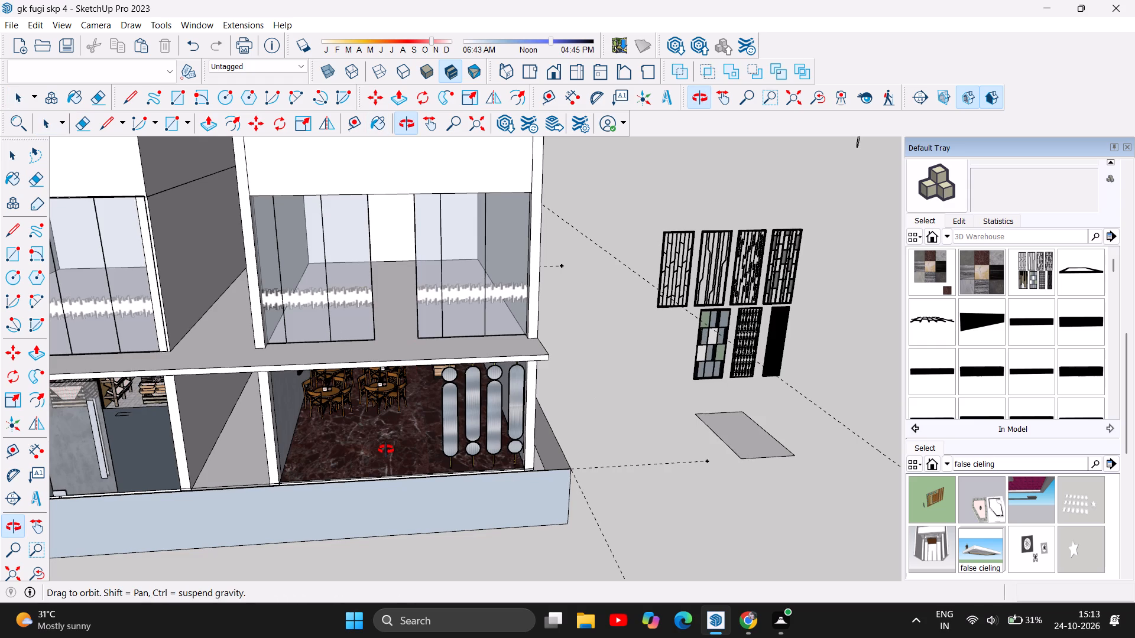
drag(386, 450, 389, 392)
scroll(352, 310, up, 5)
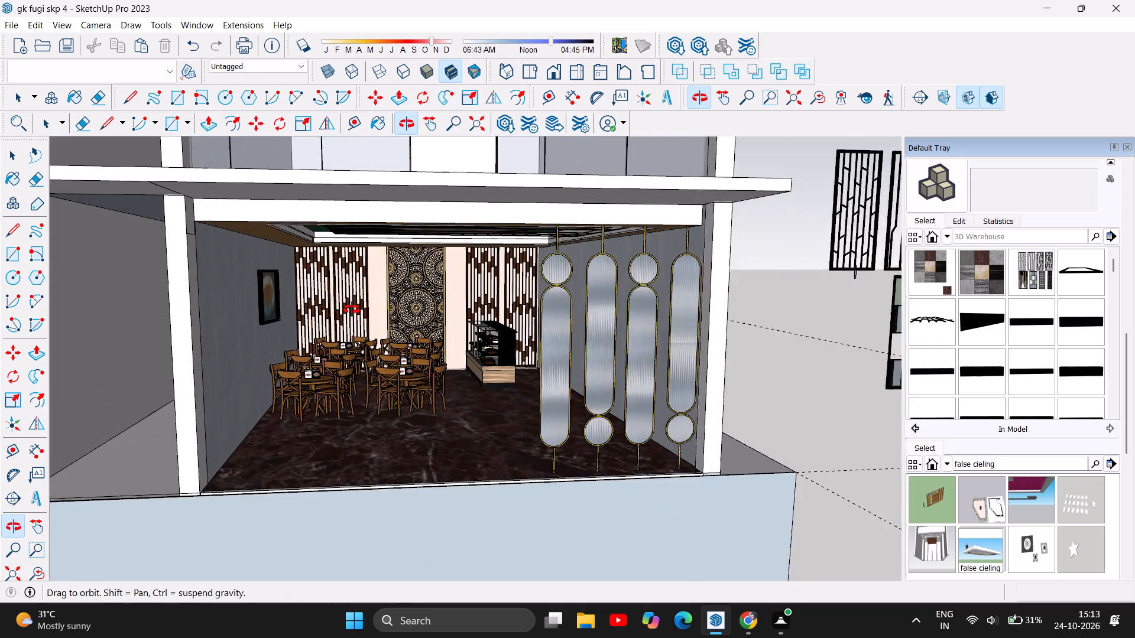
right_click(374, 360)
right_click(377, 370)
scroll(377, 370, up, 6)
drag(382, 412, 381, 448)
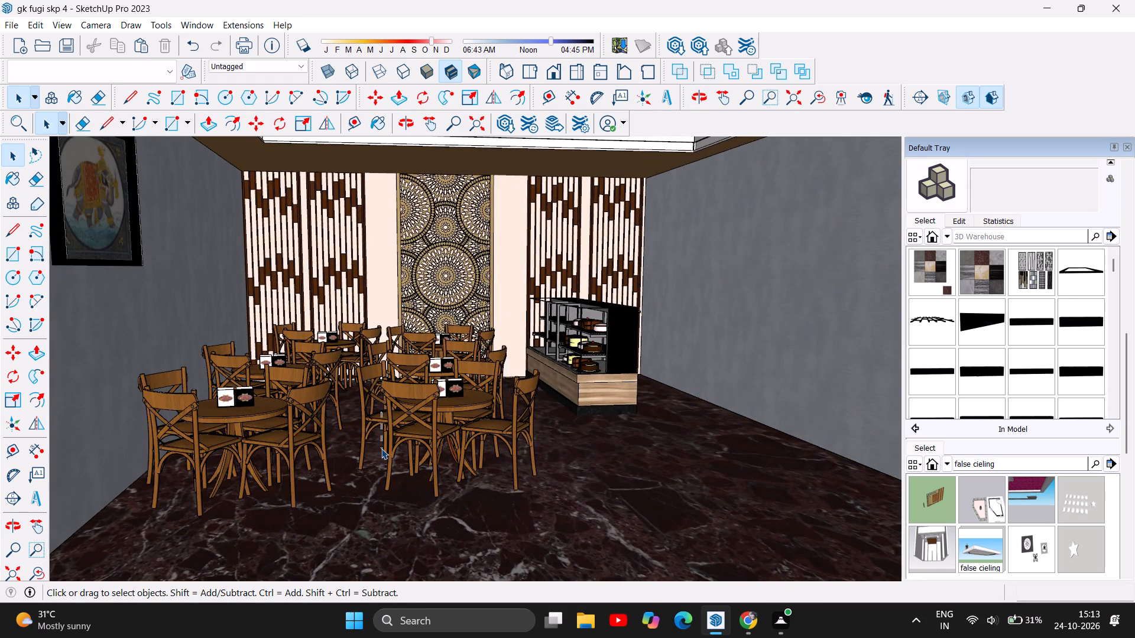
Examine the spacing between the rows of round table sets and the aisle beside the cake display counter.
key(Escape)
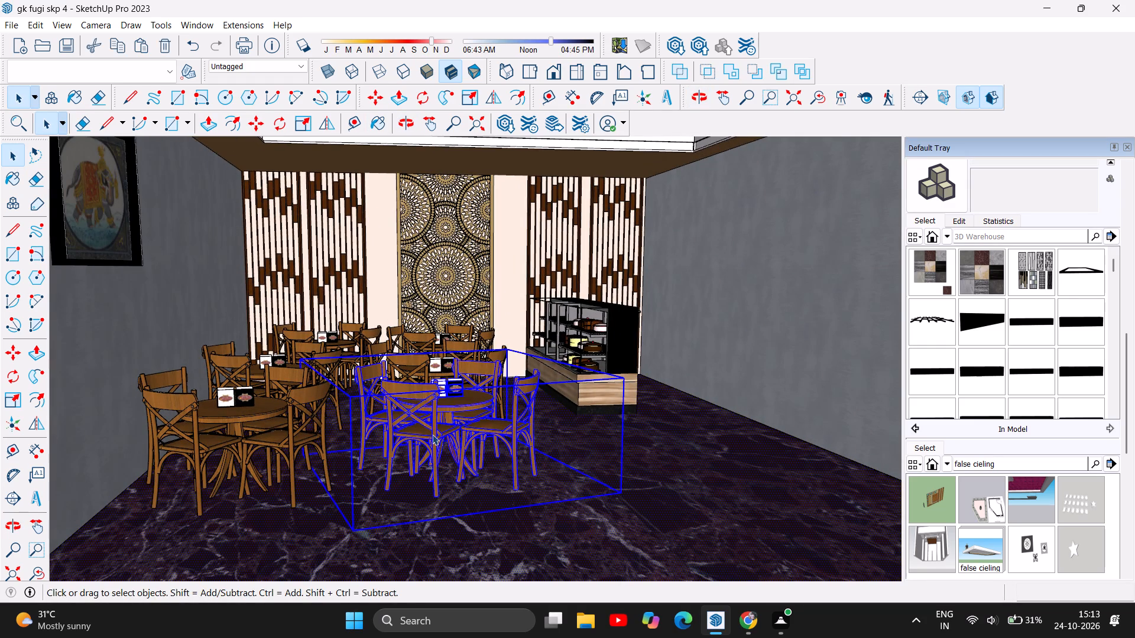
click(369, 548)
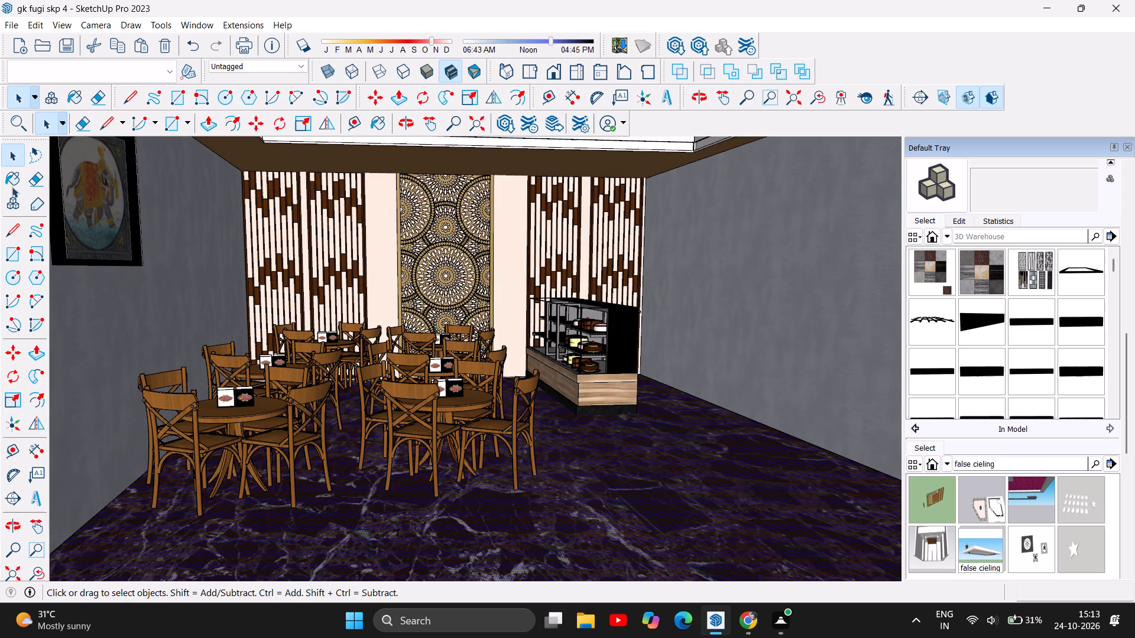
click(407, 123)
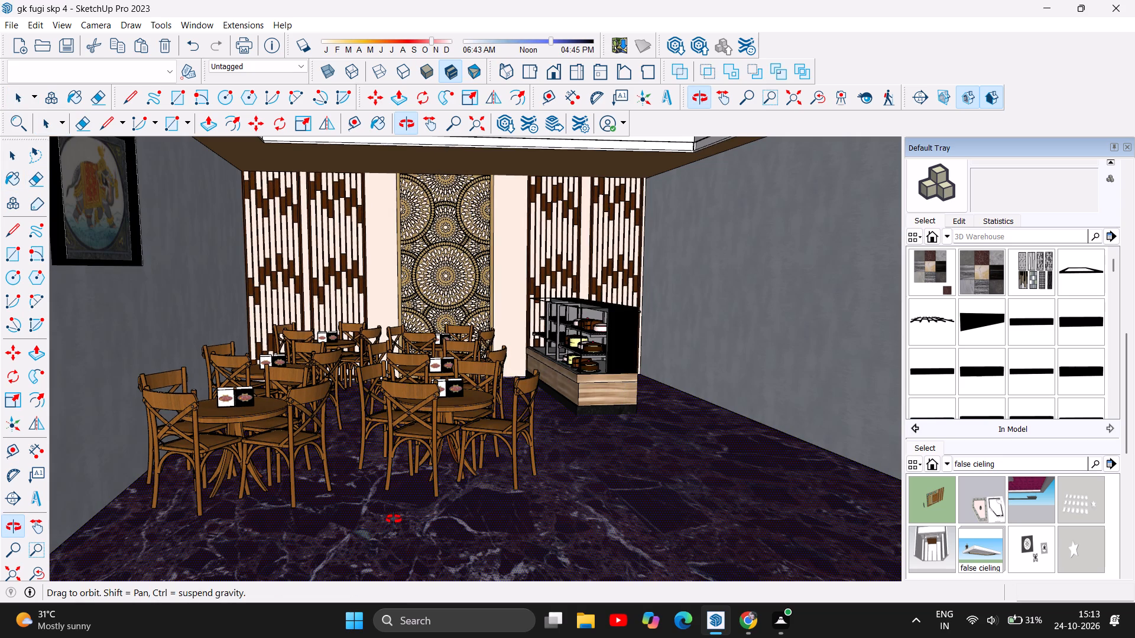
drag(394, 519, 399, 549)
key(Escape)
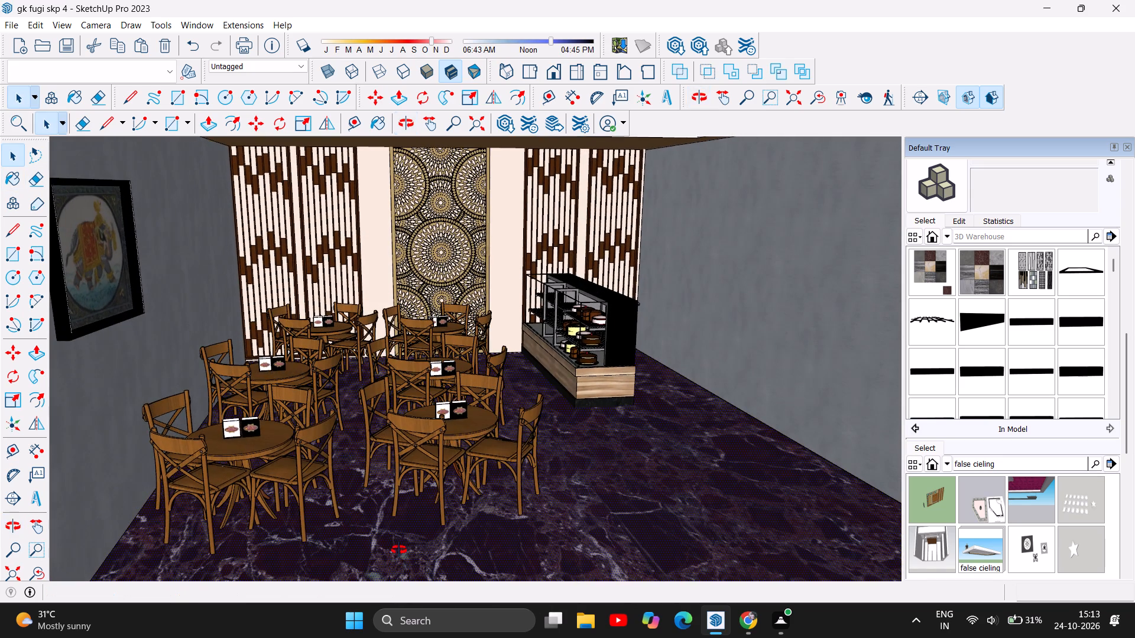
key(Escape)
scroll(449, 449, down, 2)
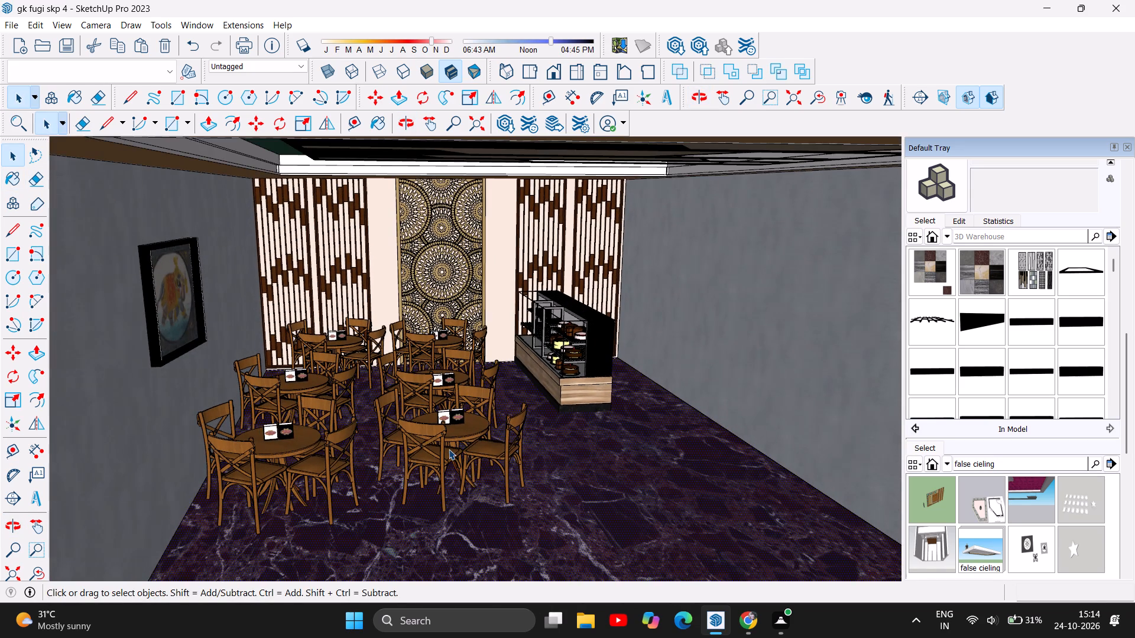
drag(362, 399, 365, 459)
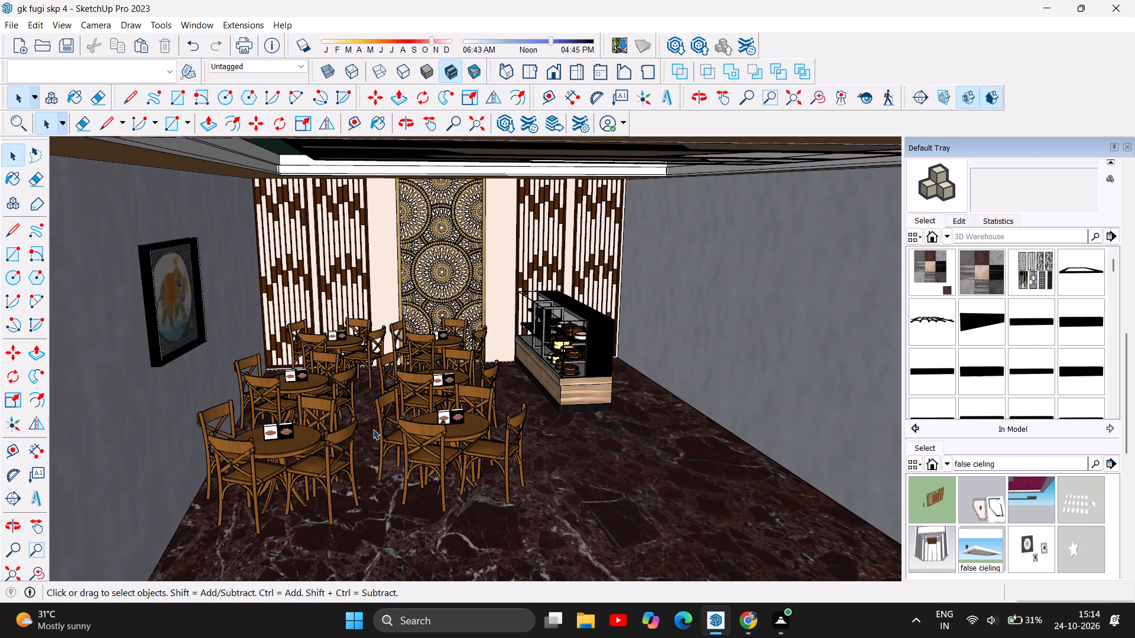
scroll(373, 420, up, 6)
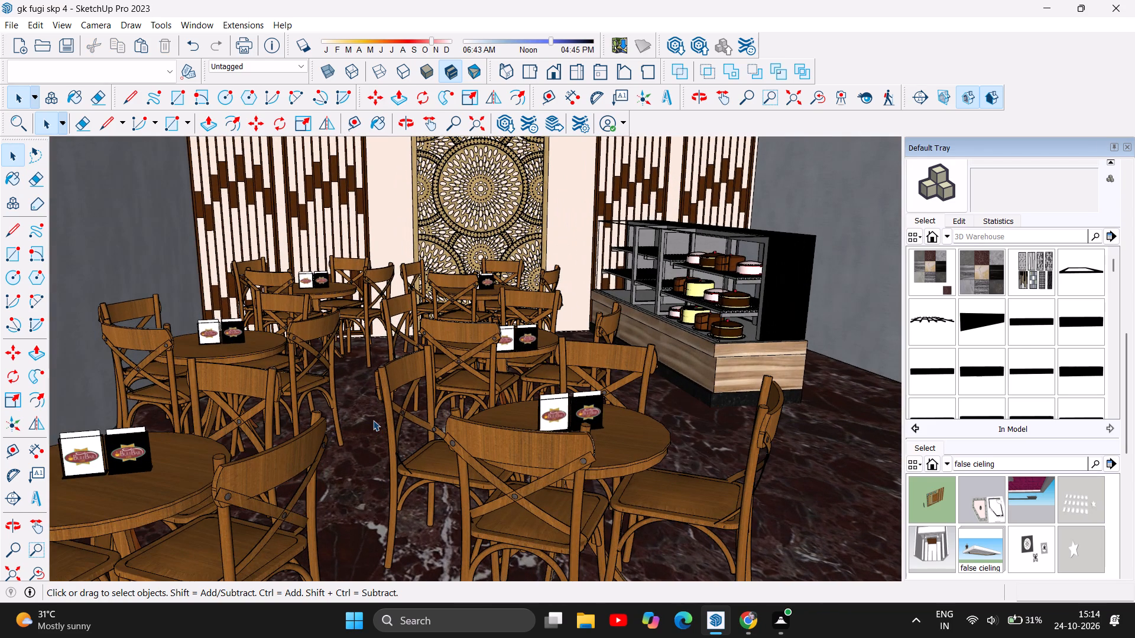
click(402, 125)
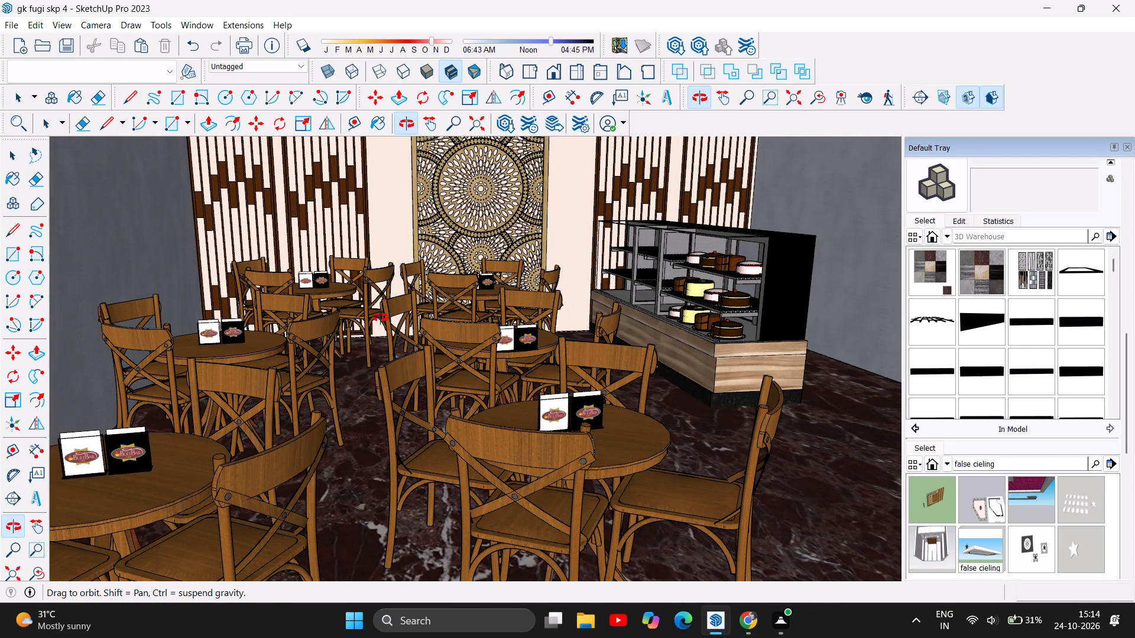
drag(381, 331, 388, 360)
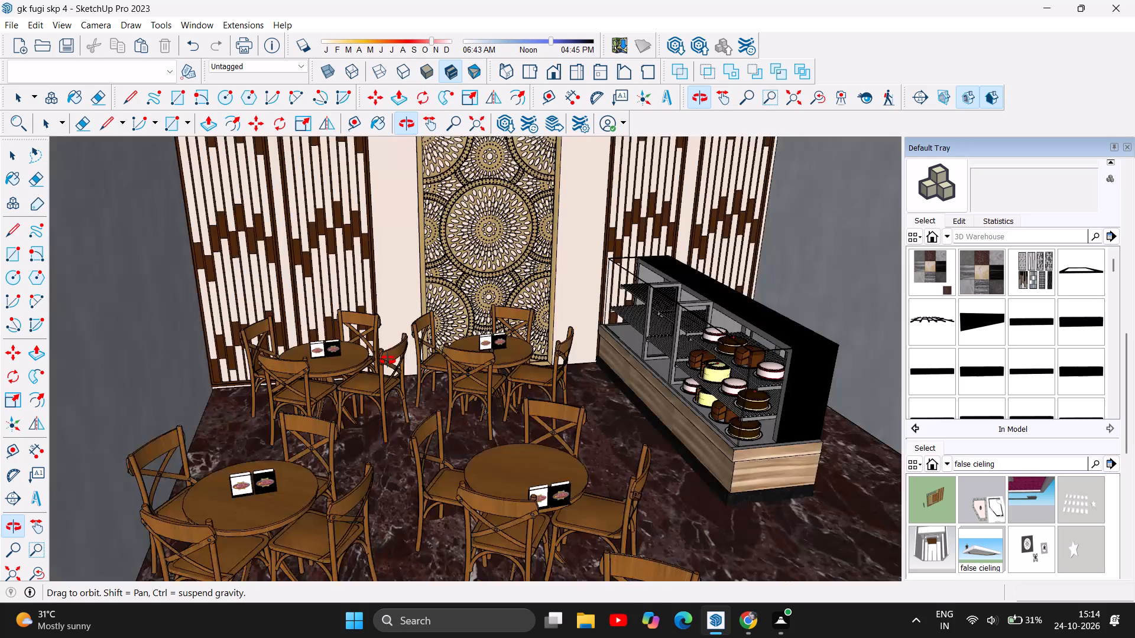
drag(388, 360, 385, 356)
scroll(395, 390, up, 3)
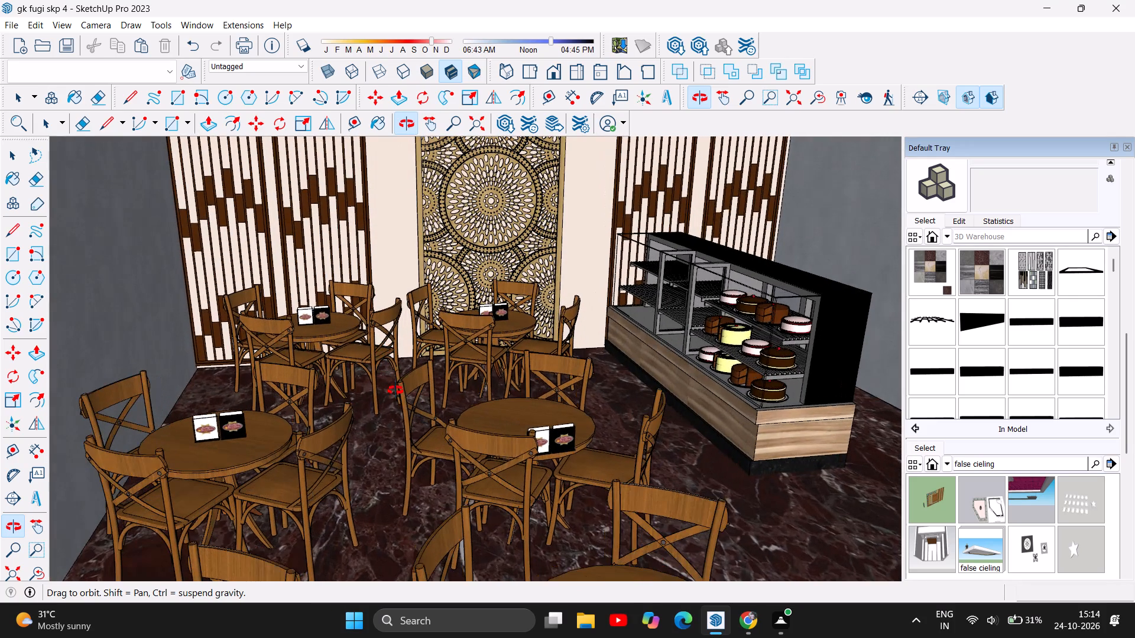
scroll(395, 390, up, 1)
scroll(395, 390, down, 3)
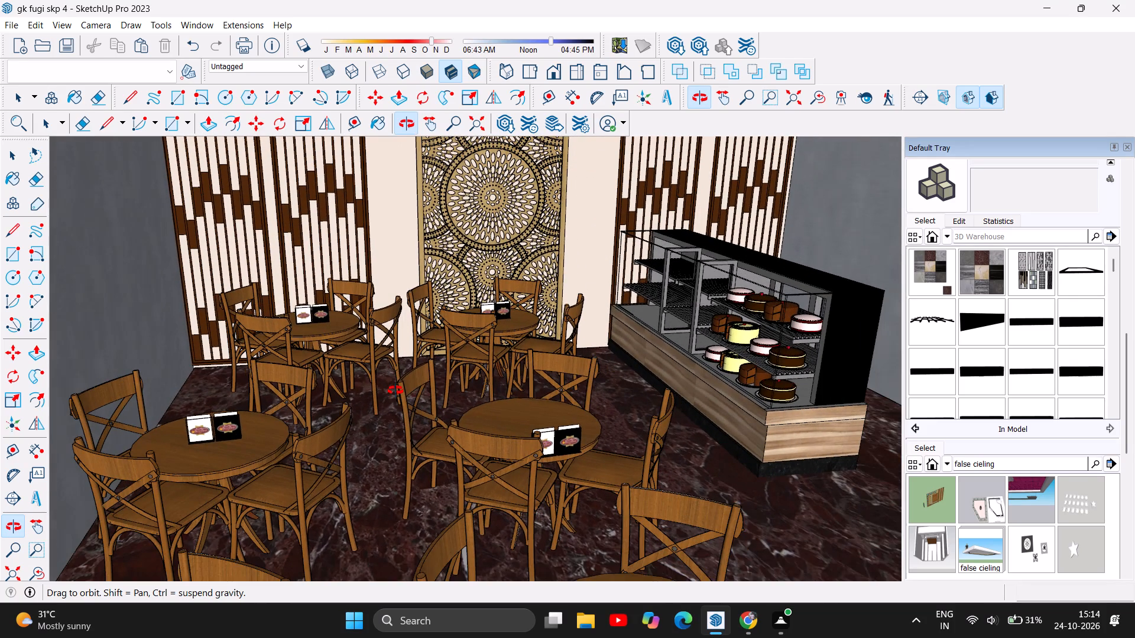
scroll(361, 541, up, 1)
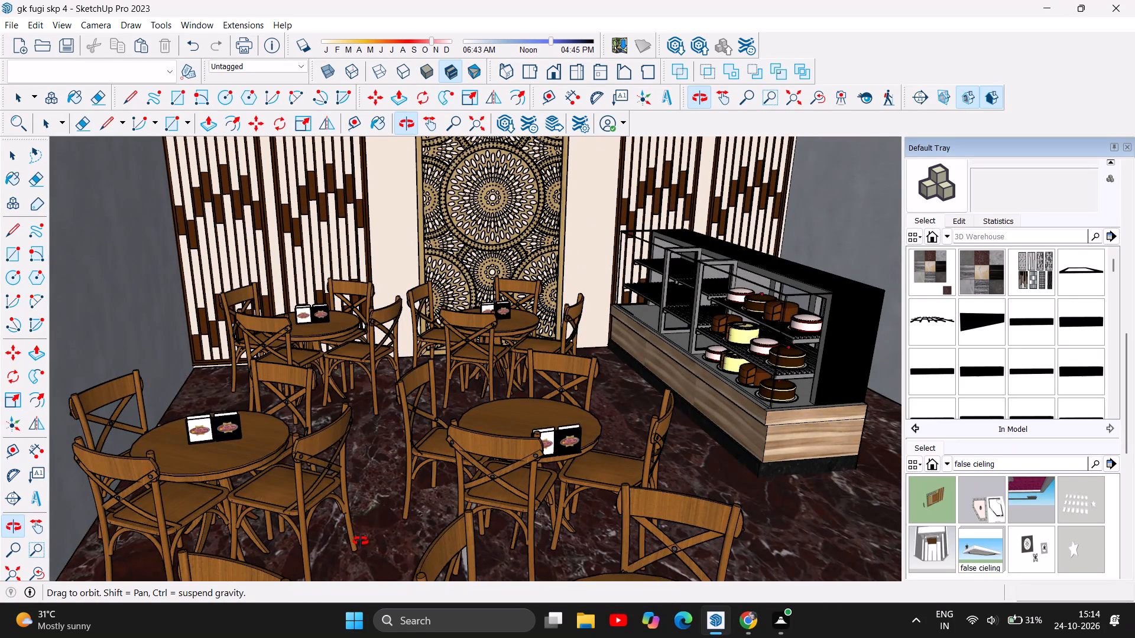
scroll(361, 541, up, 1)
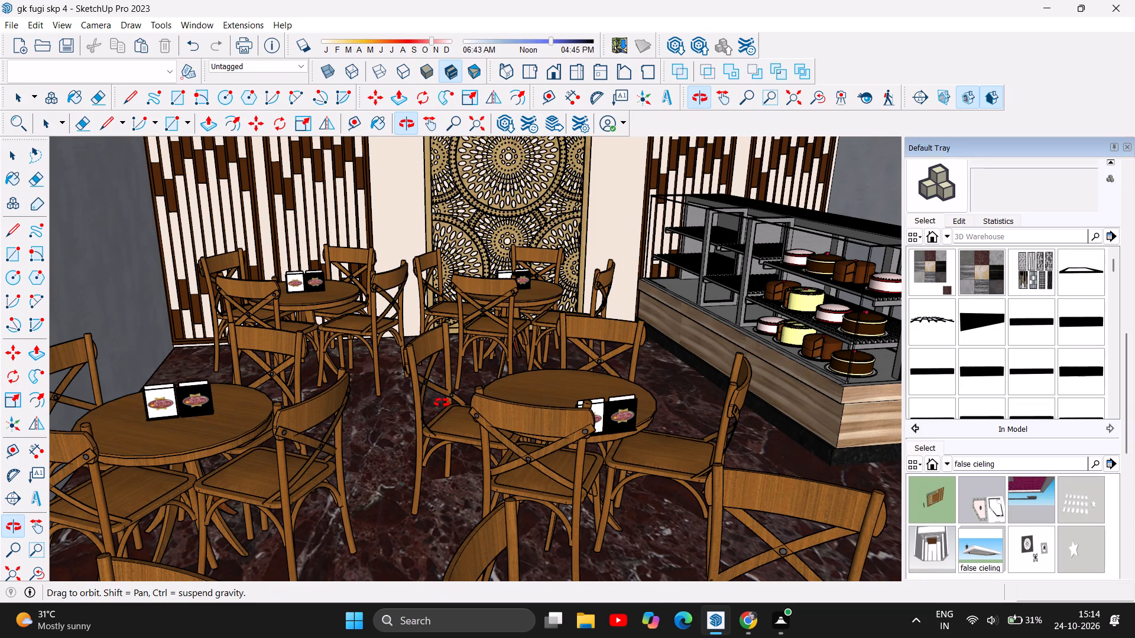
Examine the café's round table rows, open floor area and cake display counter from inside the room and from the open front.
scroll(355, 332, down, 3)
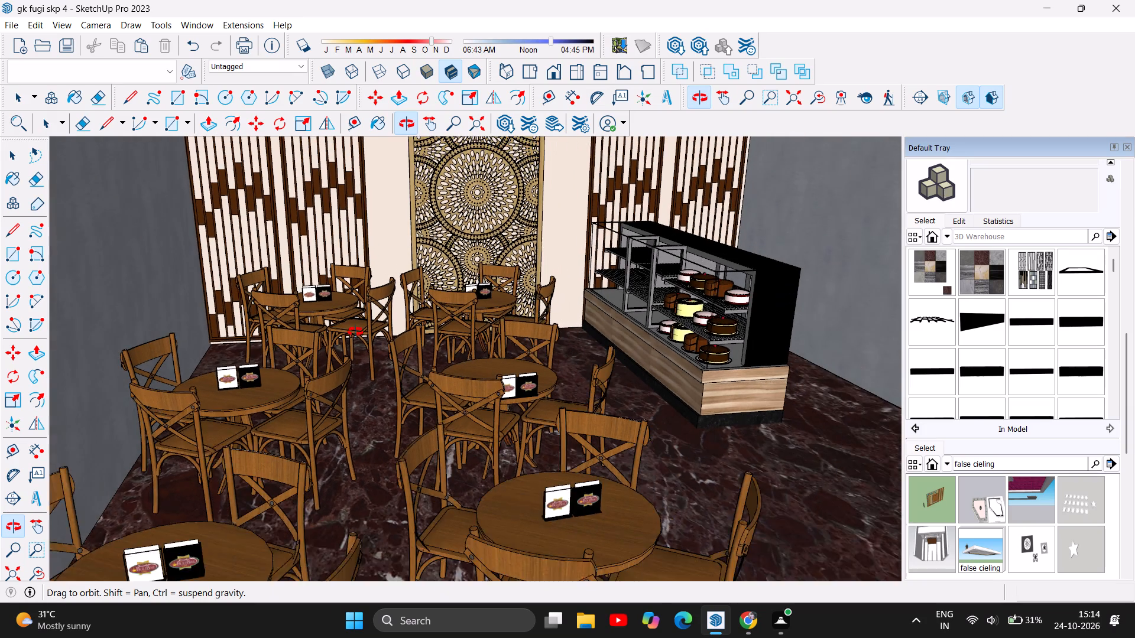
scroll(355, 332, down, 5)
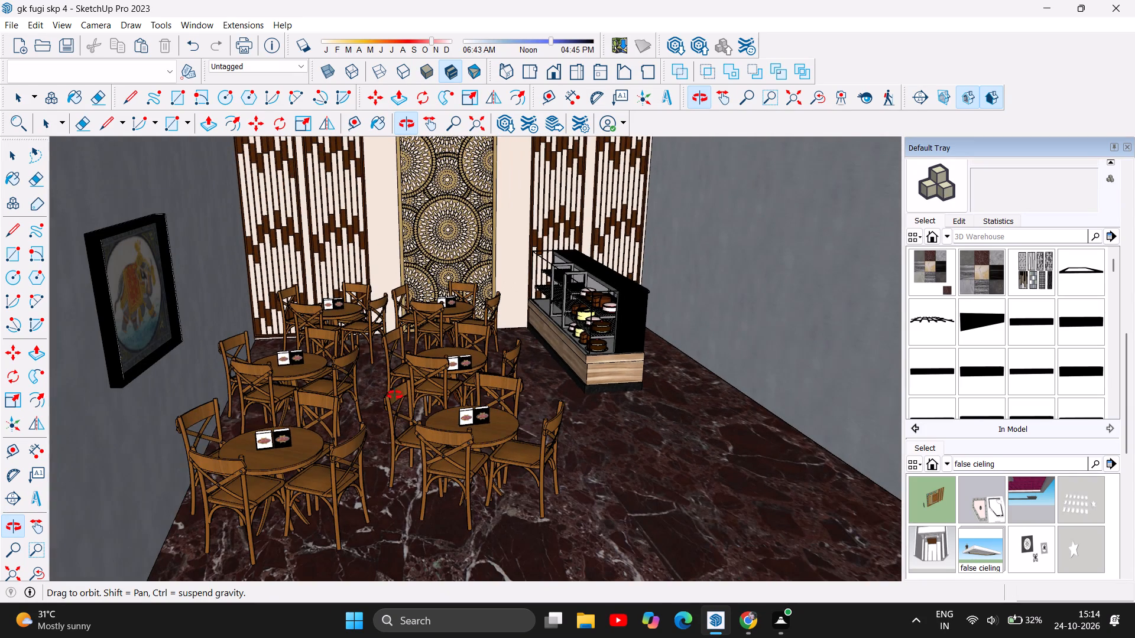
scroll(371, 415, up, 4)
scroll(380, 402, down, 5)
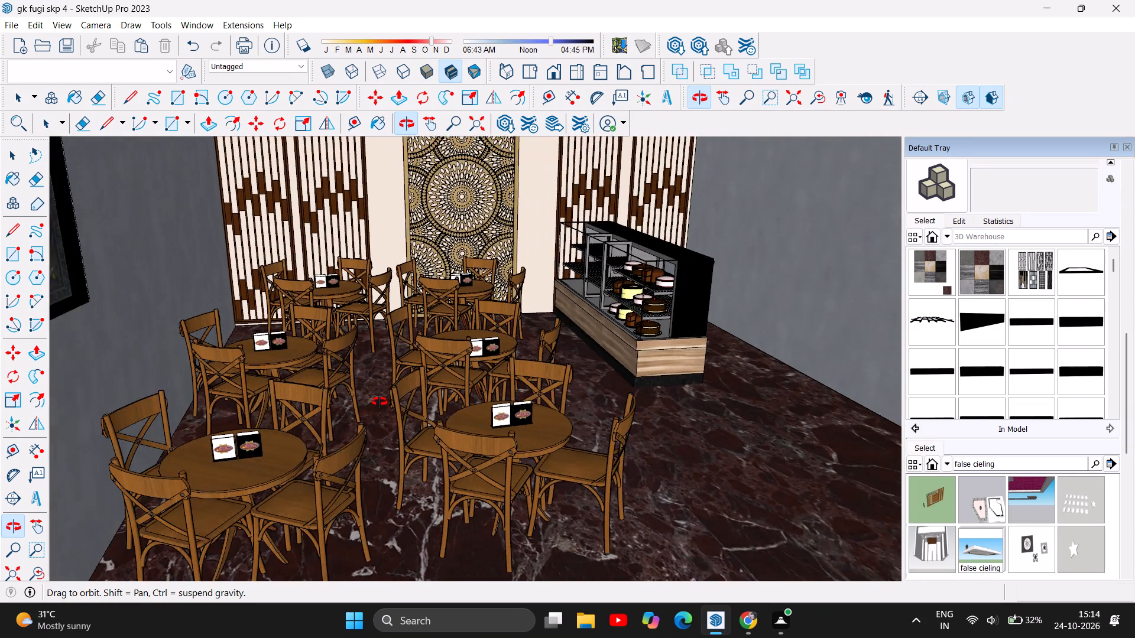
scroll(421, 357, down, 5)
drag(452, 472, 429, 421)
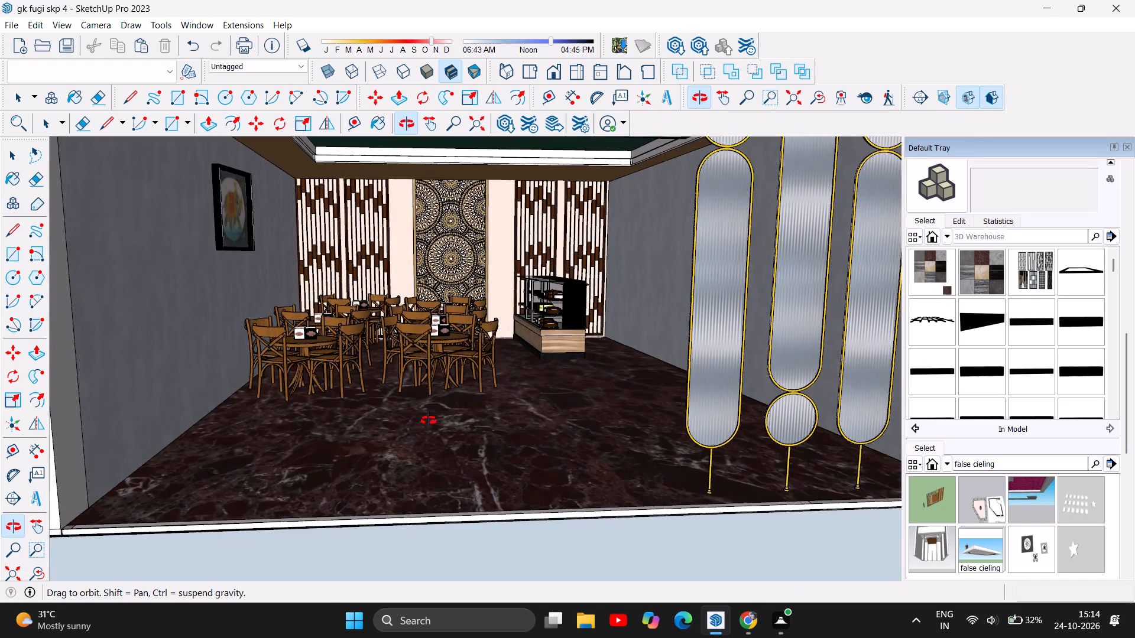
drag(429, 421, 426, 447)
scroll(357, 340, up, 4)
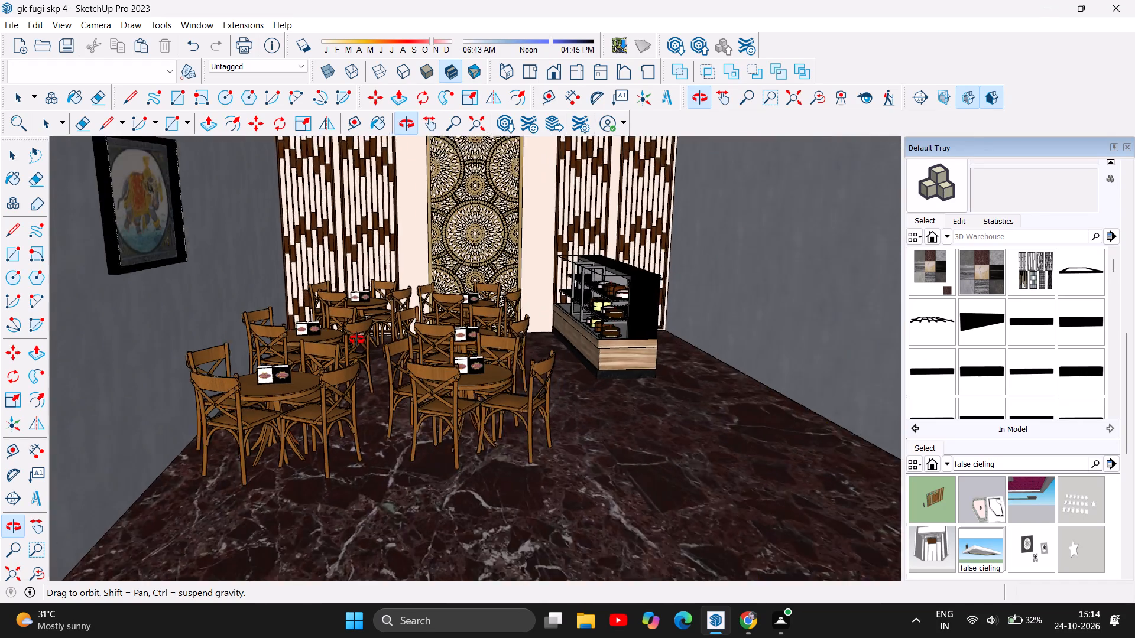
scroll(357, 340, up, 1)
scroll(410, 340, down, 4)
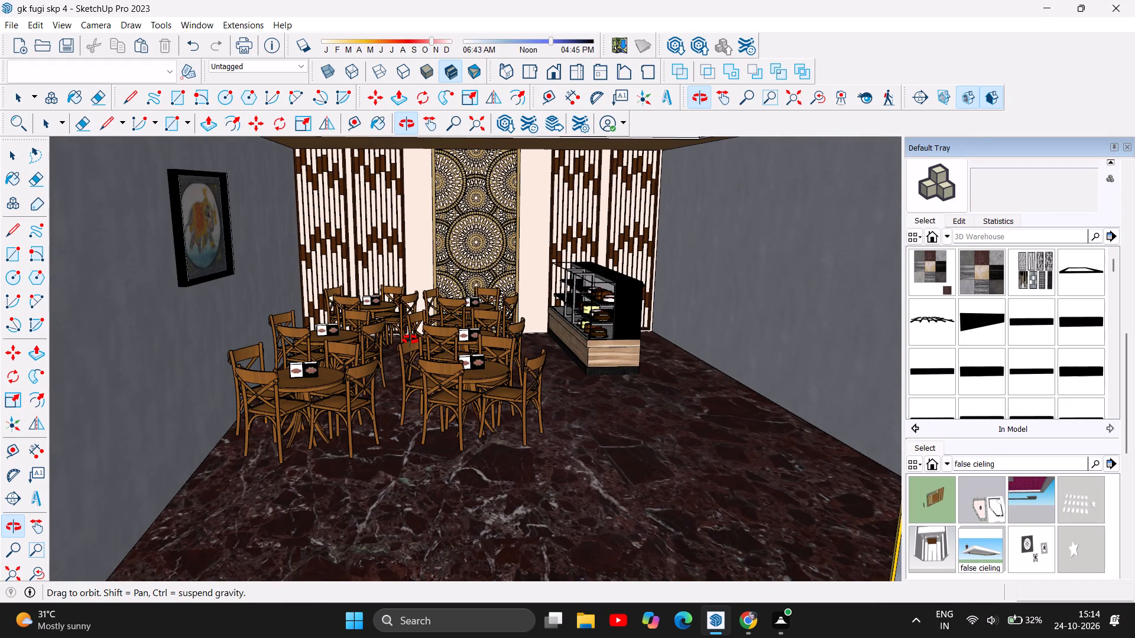
scroll(424, 388, down, 3)
drag(447, 501, 437, 461)
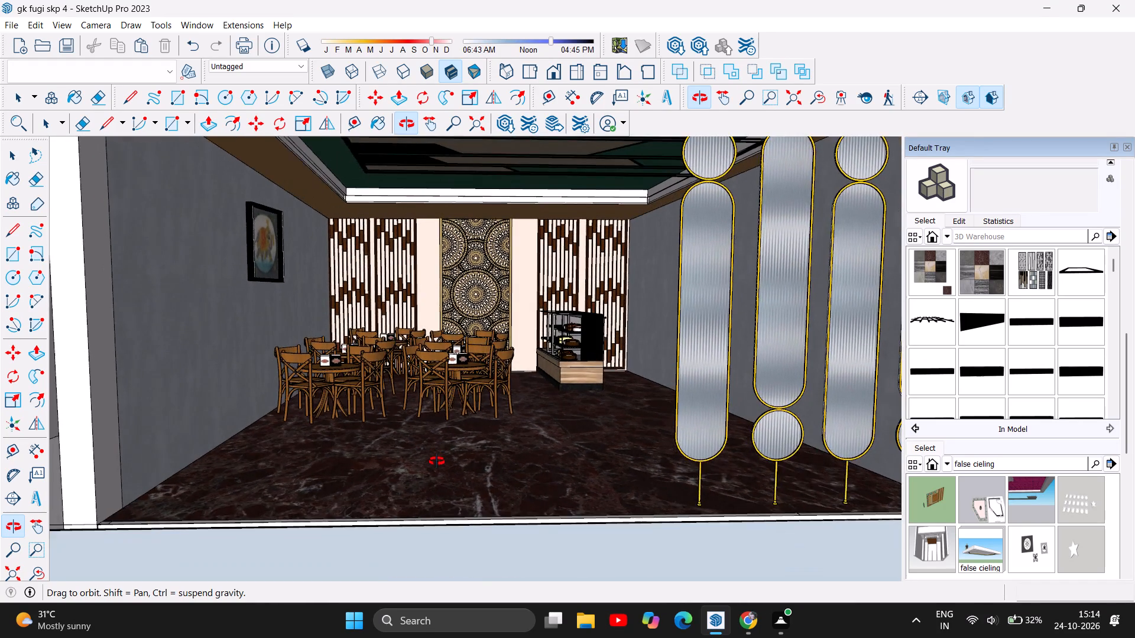
drag(437, 461, 474, 454)
drag(474, 454, 462, 460)
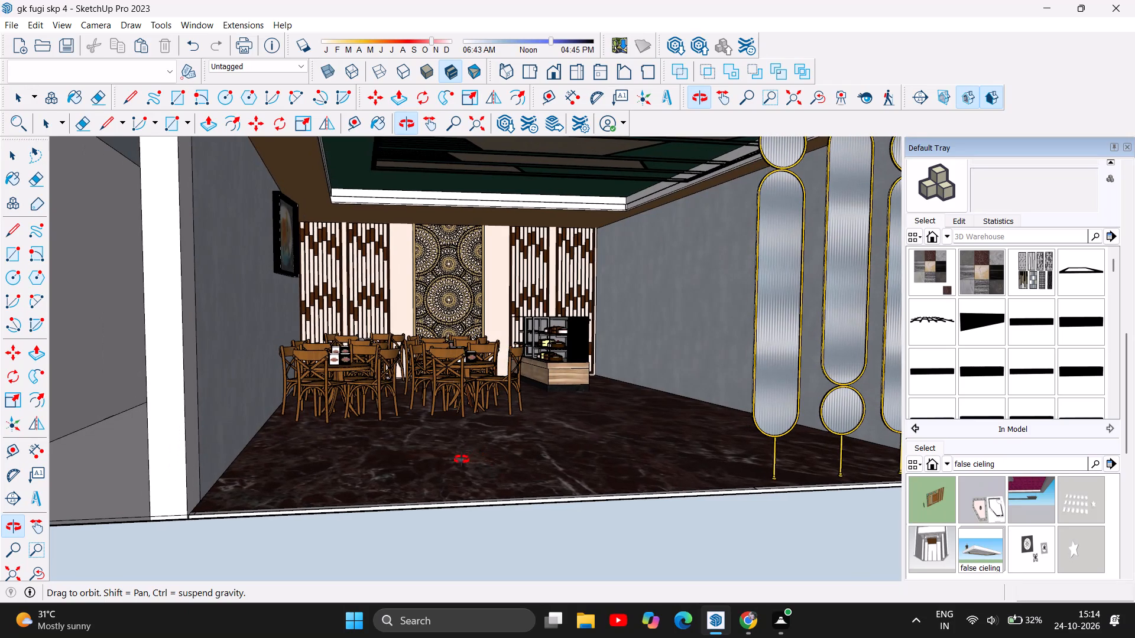
drag(462, 460, 391, 477)
scroll(545, 372, up, 2)
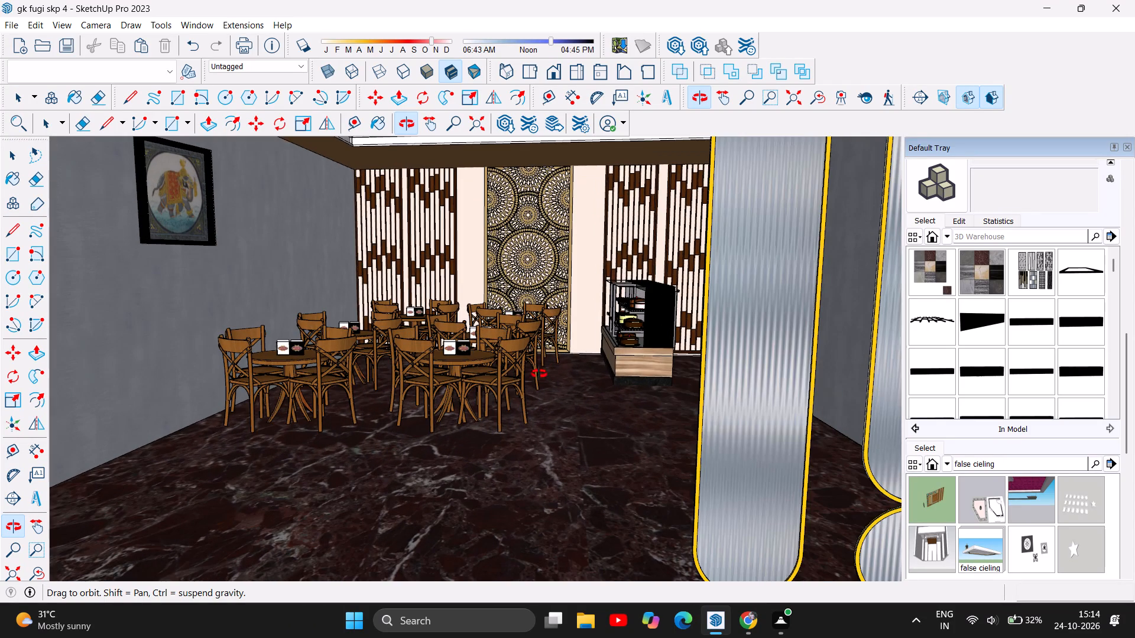
scroll(368, 406, down, 2)
scroll(394, 430, up, 1)
scroll(394, 430, down, 1)
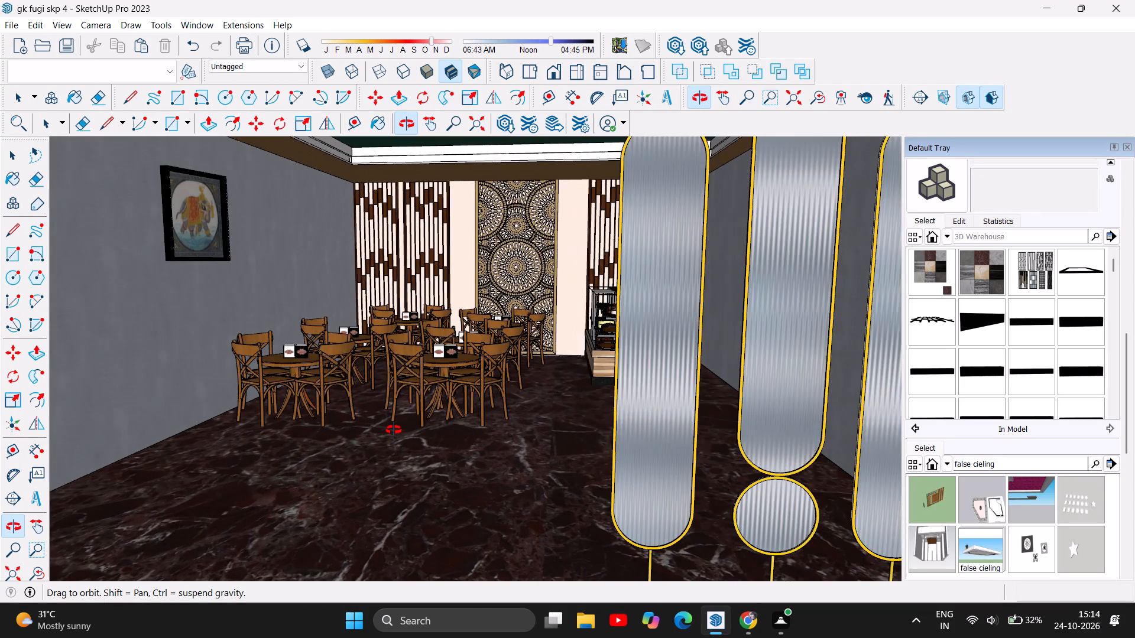
scroll(394, 430, down, 2)
scroll(430, 424, up, 4)
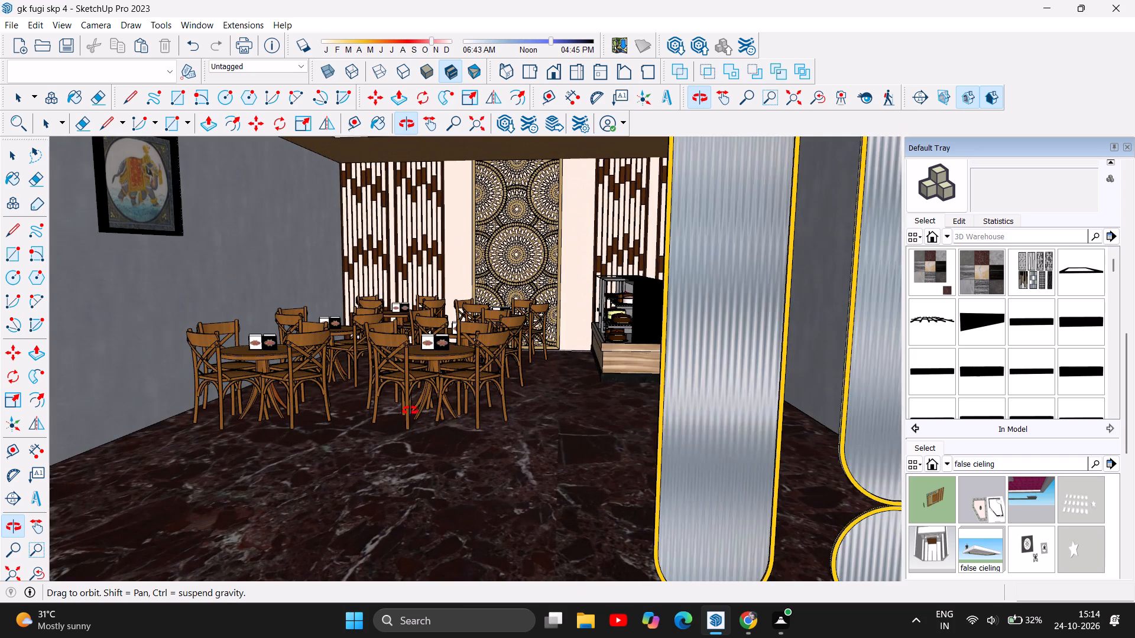
Move the front-row round table and chair set nearest the aisle across the room to the opposite grey side wall.
click(14, 161)
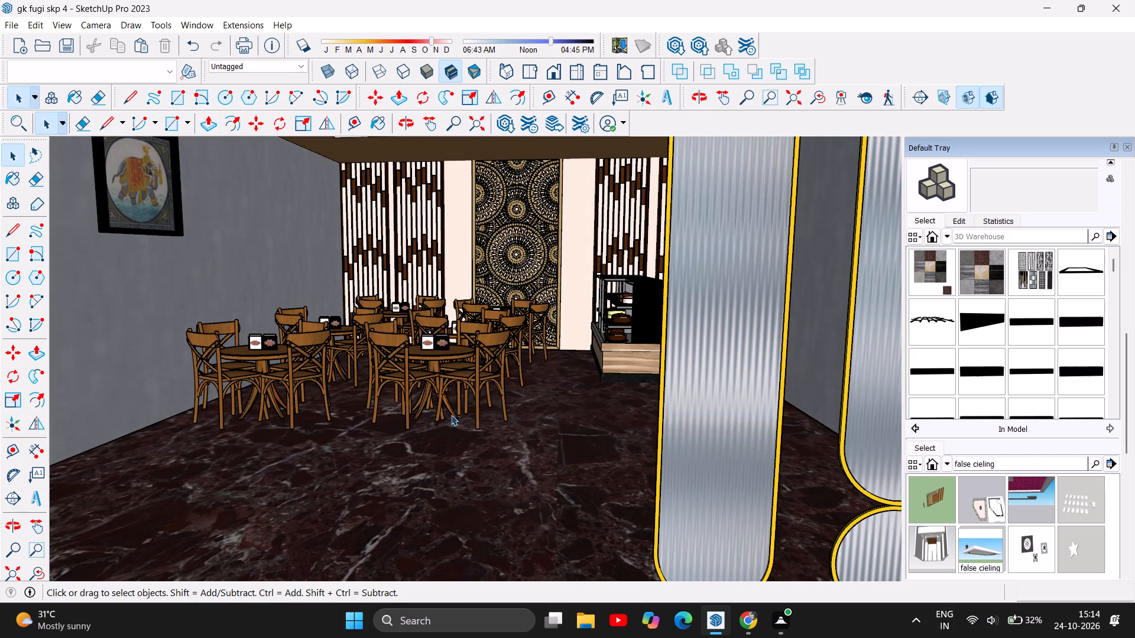
click(417, 385)
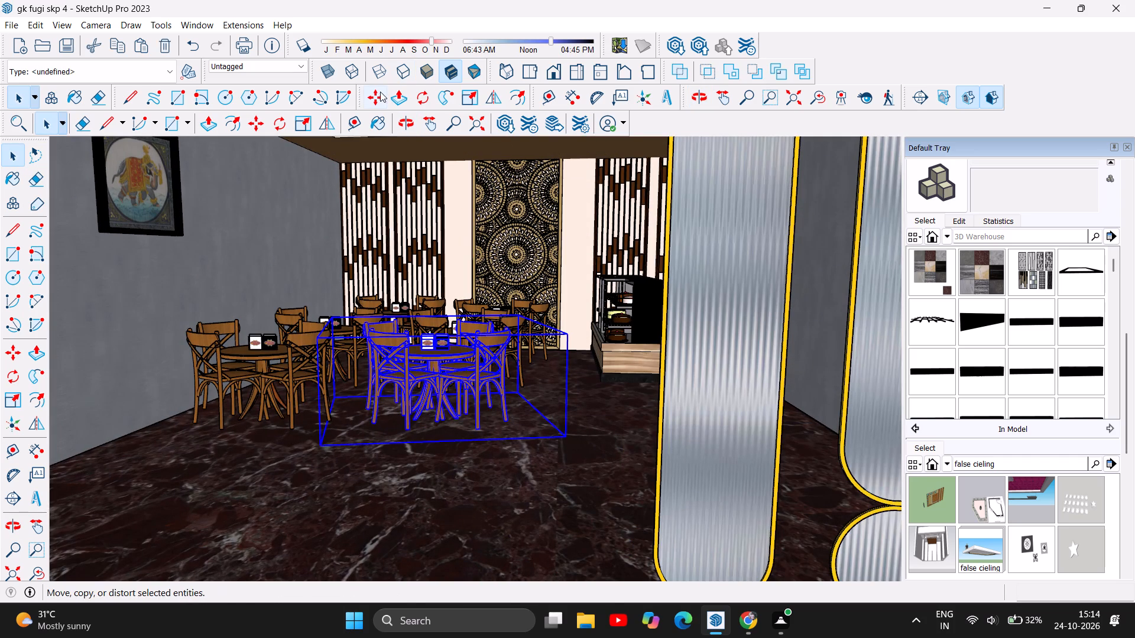
double_click(380, 92)
drag(406, 374, 492, 426)
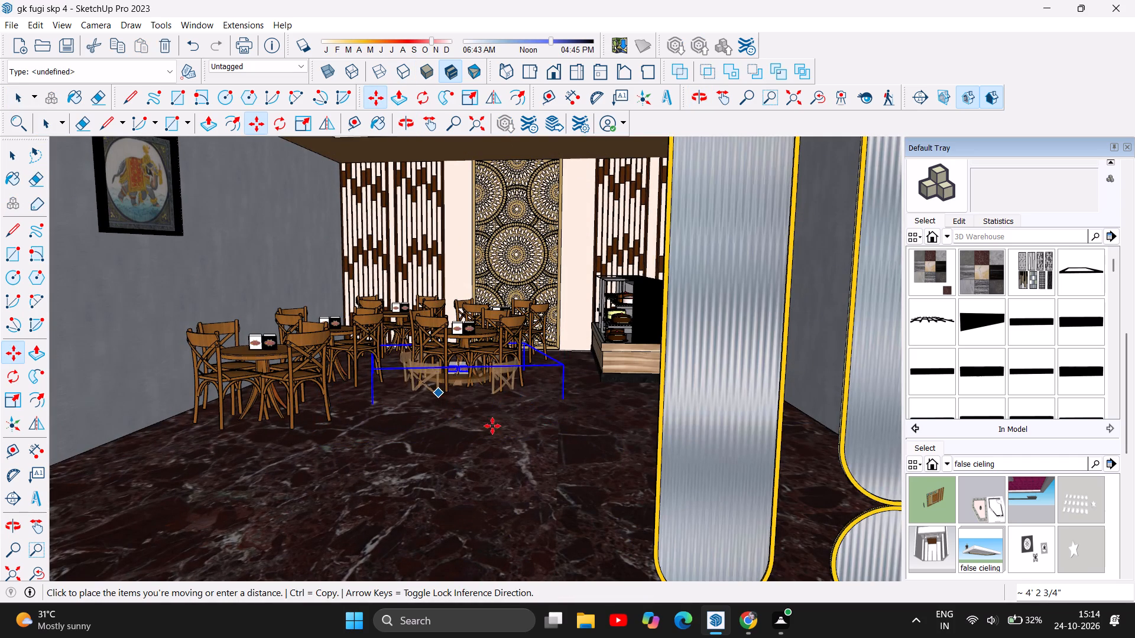
drag(492, 426, 779, 401)
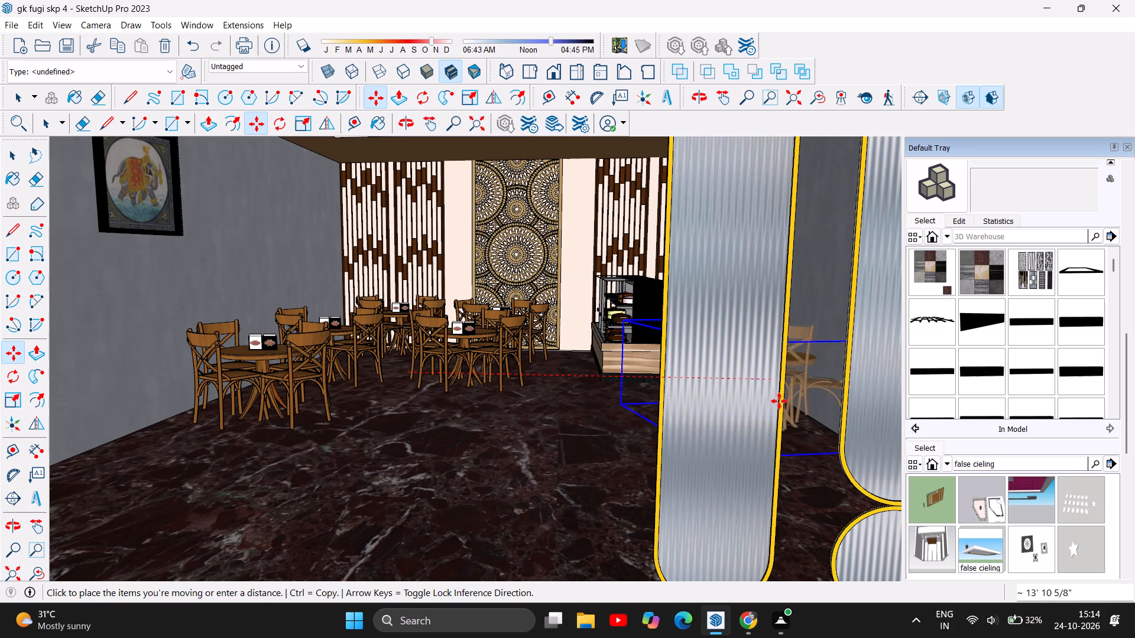
drag(779, 401, 823, 447)
drag(825, 447, 829, 443)
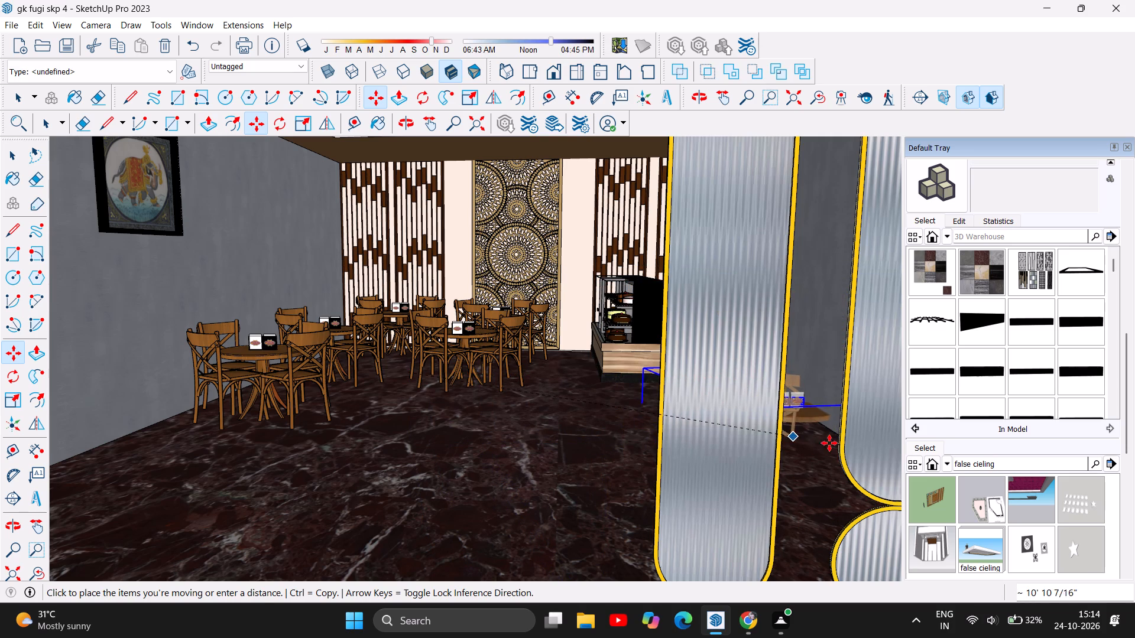
drag(829, 443, 828, 380)
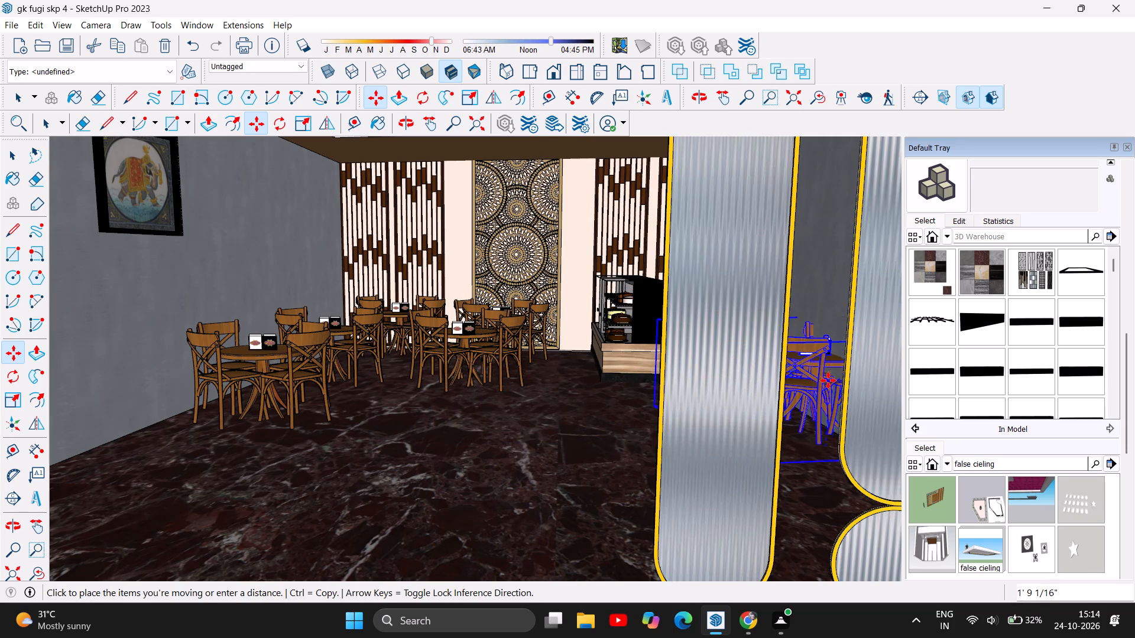
drag(828, 380, 822, 392)
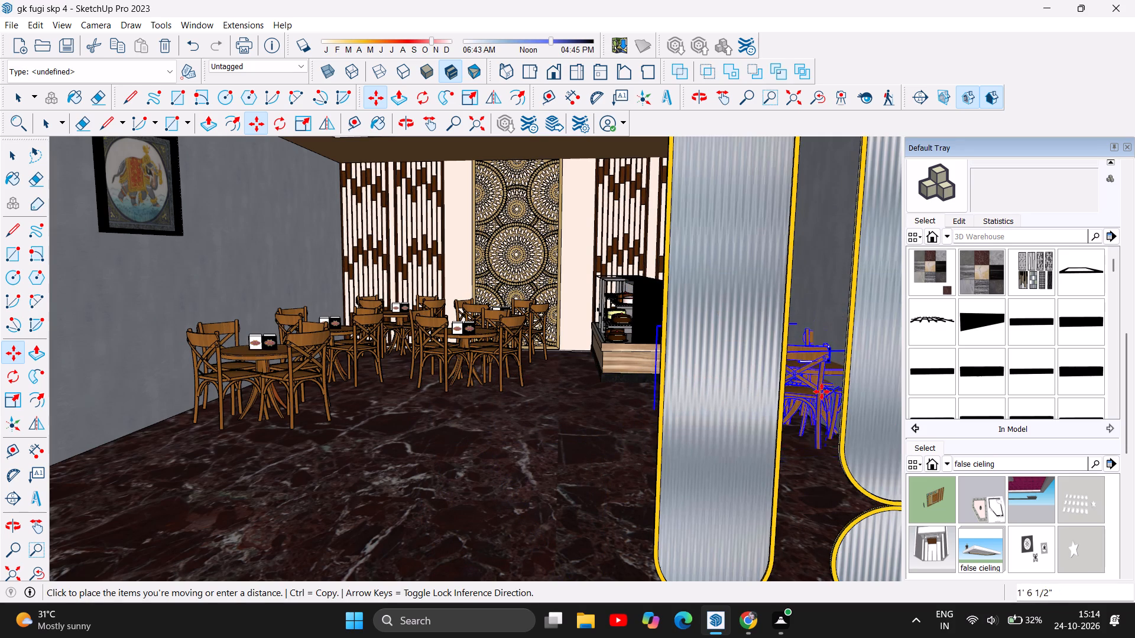
drag(822, 392, 816, 364)
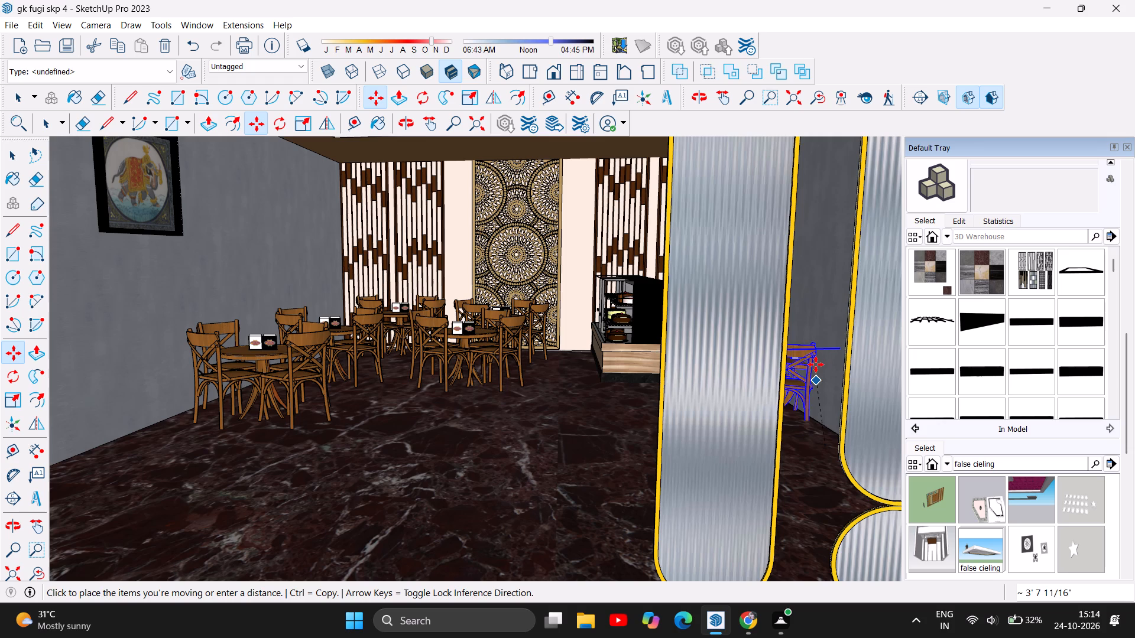
drag(816, 364, 816, 362)
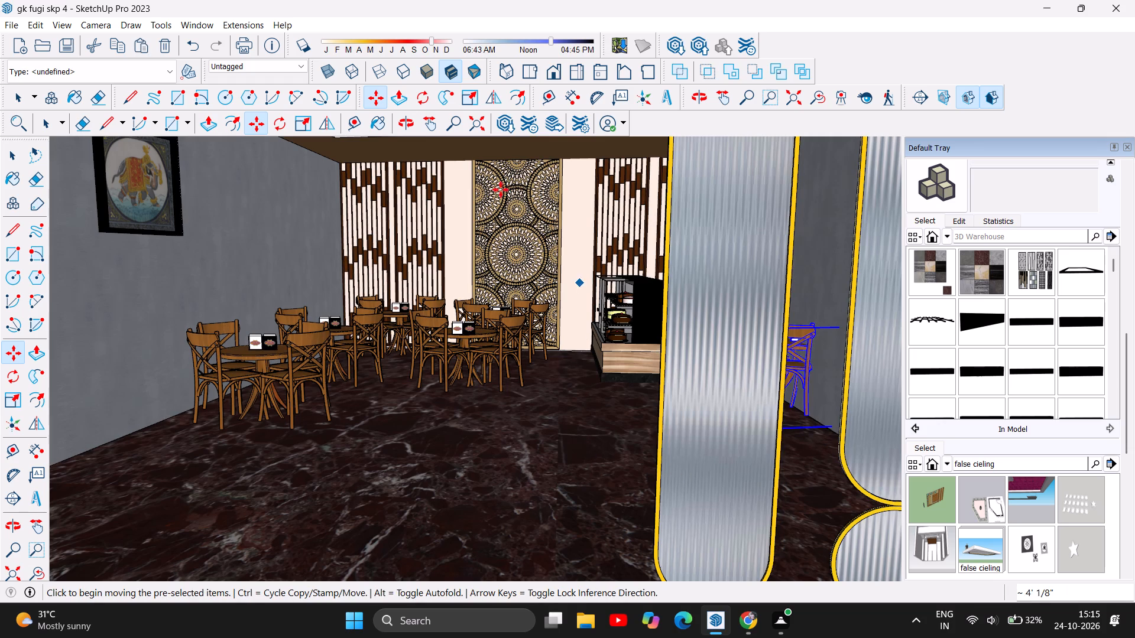
Move that table and chair set forward along the grey side wall, placing it behind the oval dividers near the open front.
click(404, 123)
drag(419, 312, 475, 320)
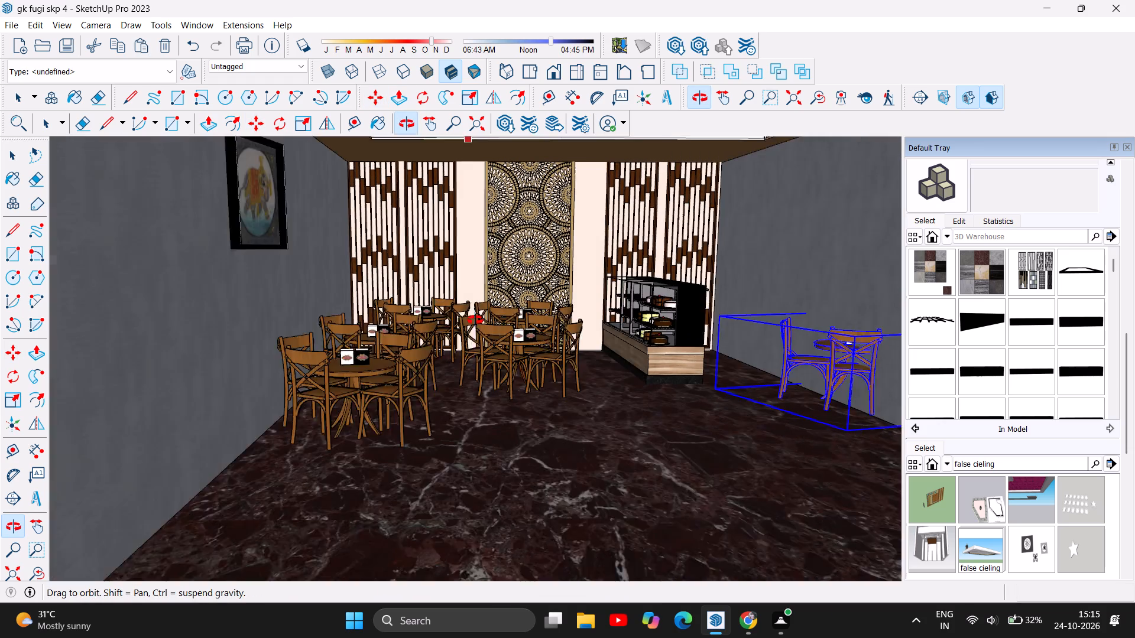
drag(475, 320, 490, 325)
scroll(456, 304, down, 3)
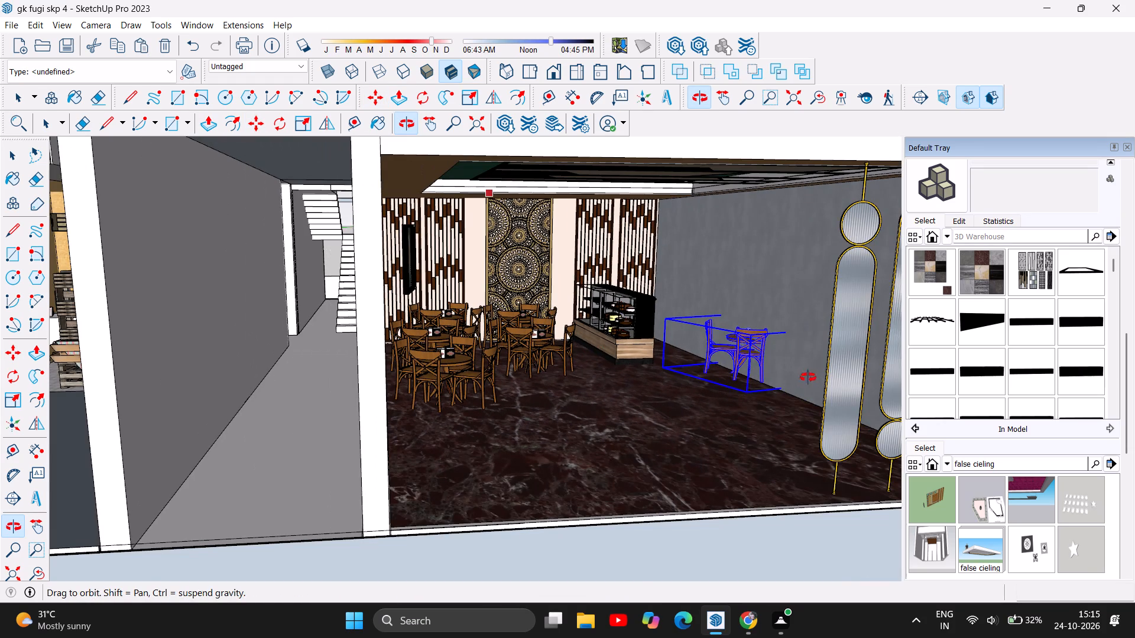
scroll(819, 375, up, 2)
drag(585, 451, 595, 448)
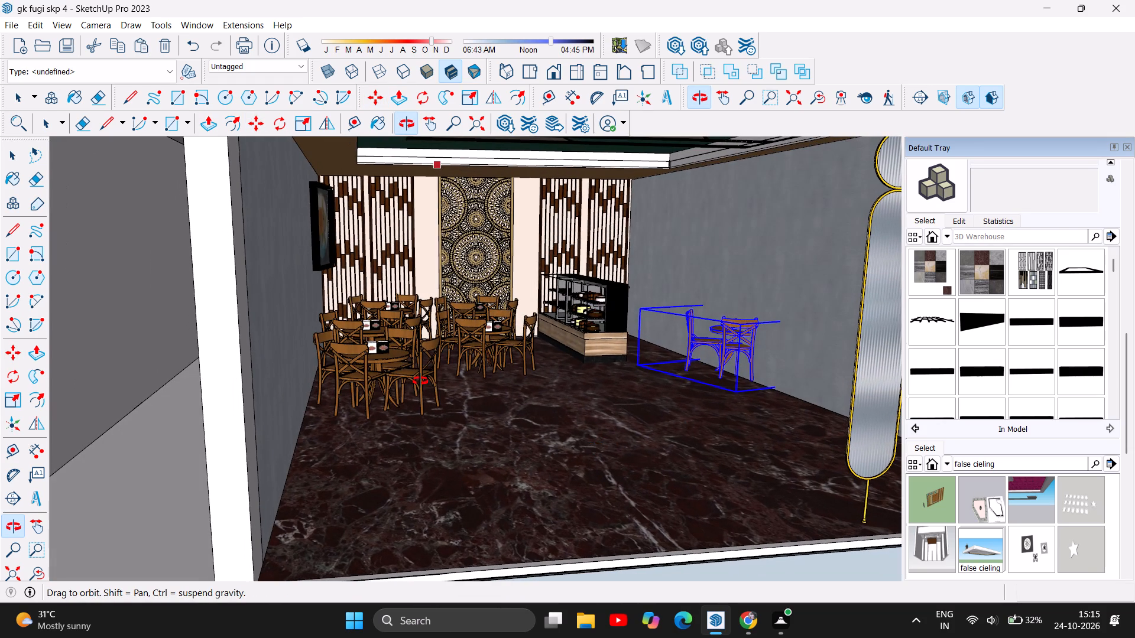
scroll(420, 381, down, 3)
scroll(774, 405, up, 3)
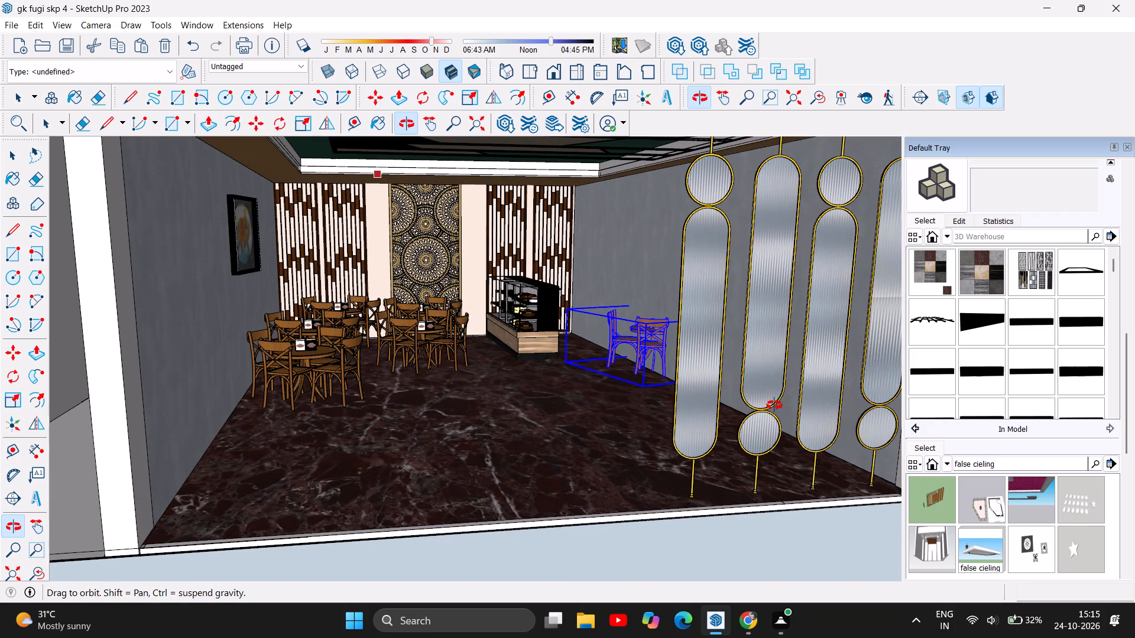
click(365, 96)
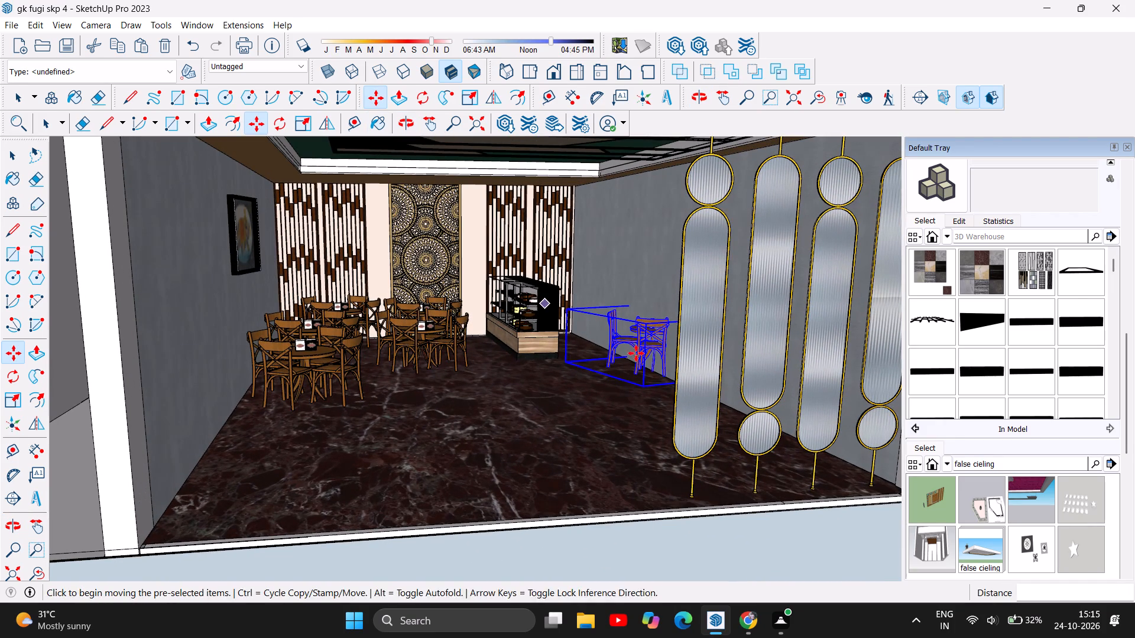
drag(626, 333, 585, 357)
drag(579, 349, 593, 350)
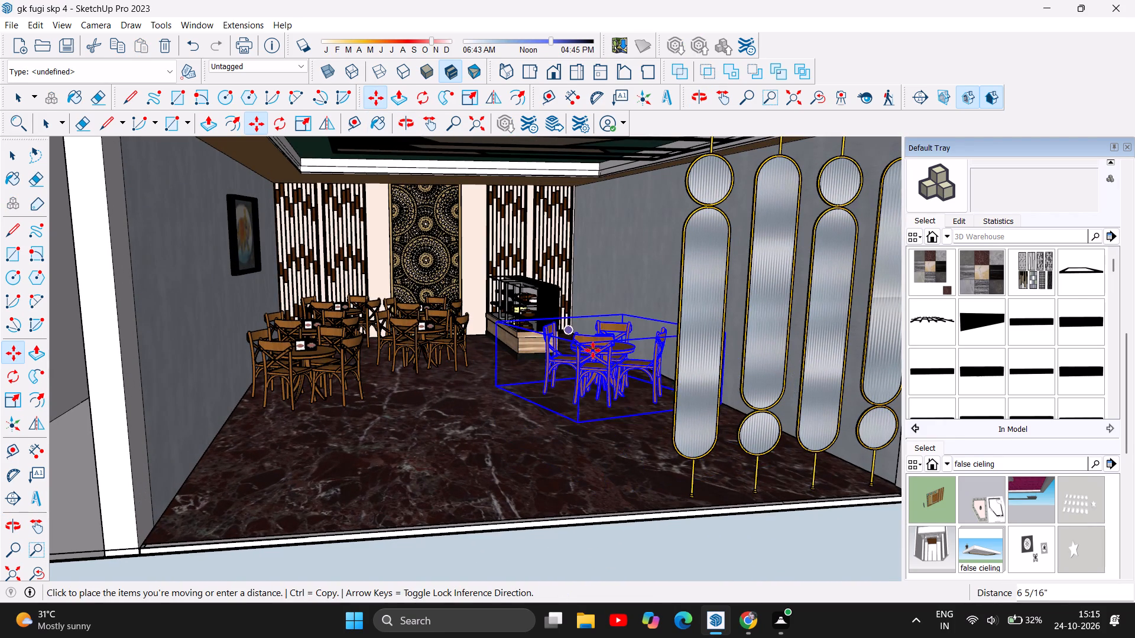
drag(593, 350, 620, 340)
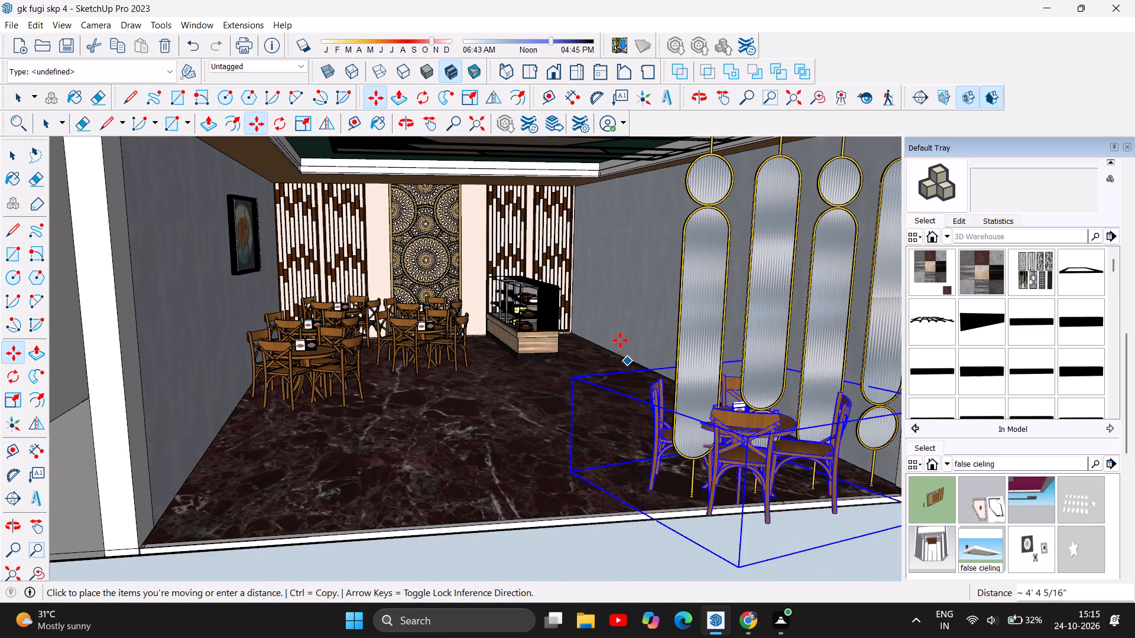
drag(620, 340, 618, 351)
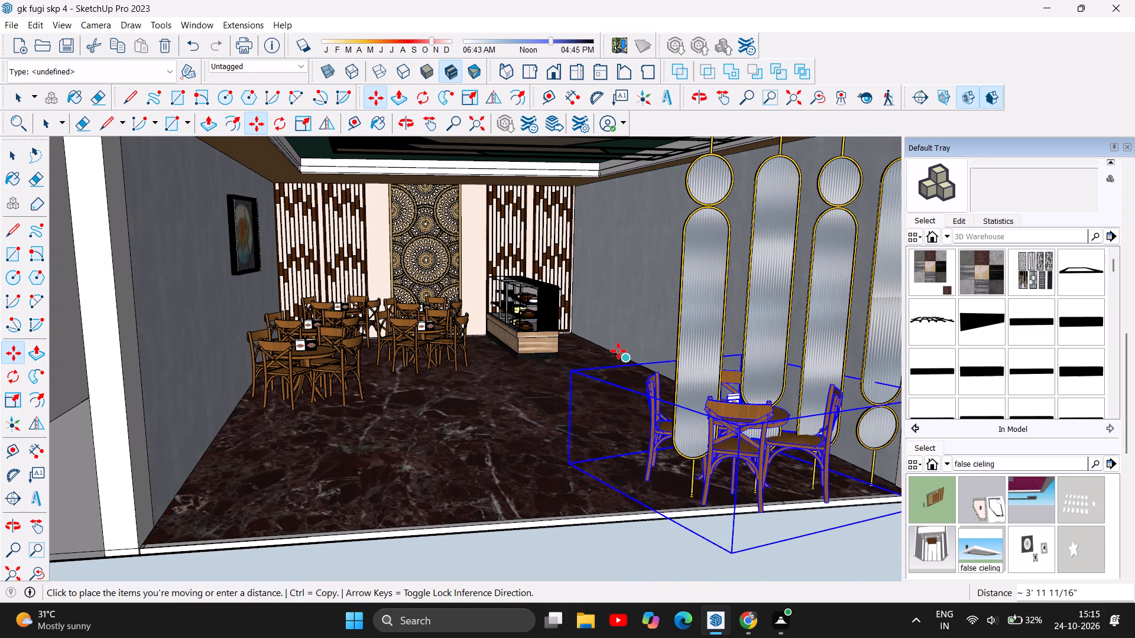
drag(618, 351, 612, 335)
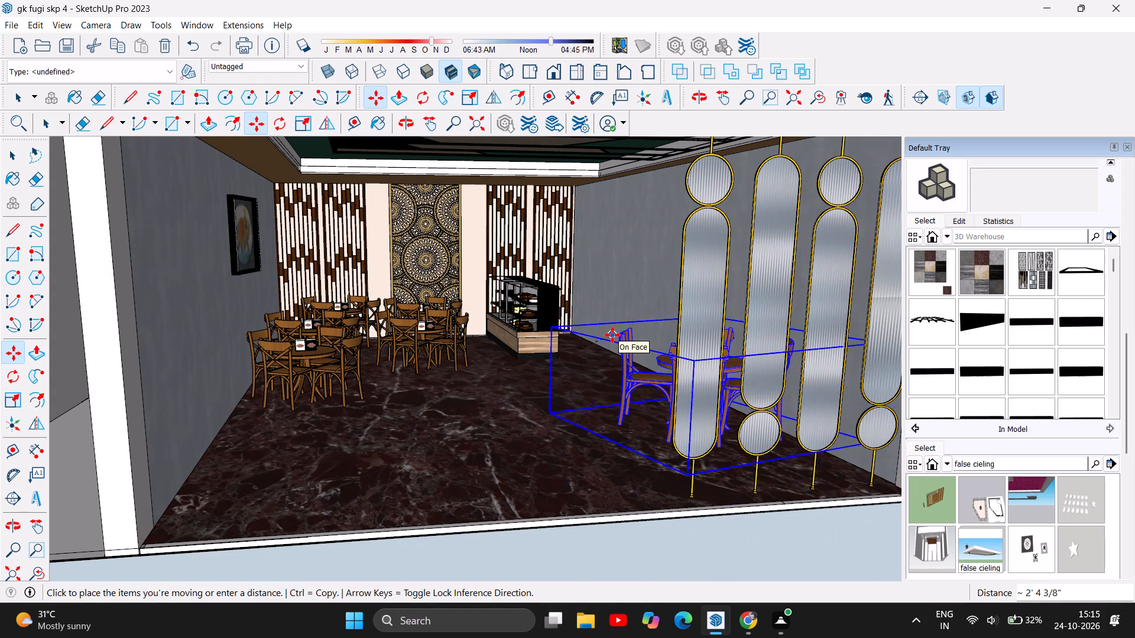
Nudge the selected round table and chair set into its final place on the floor behind the oval dividers.
scroll(763, 490, up, 5)
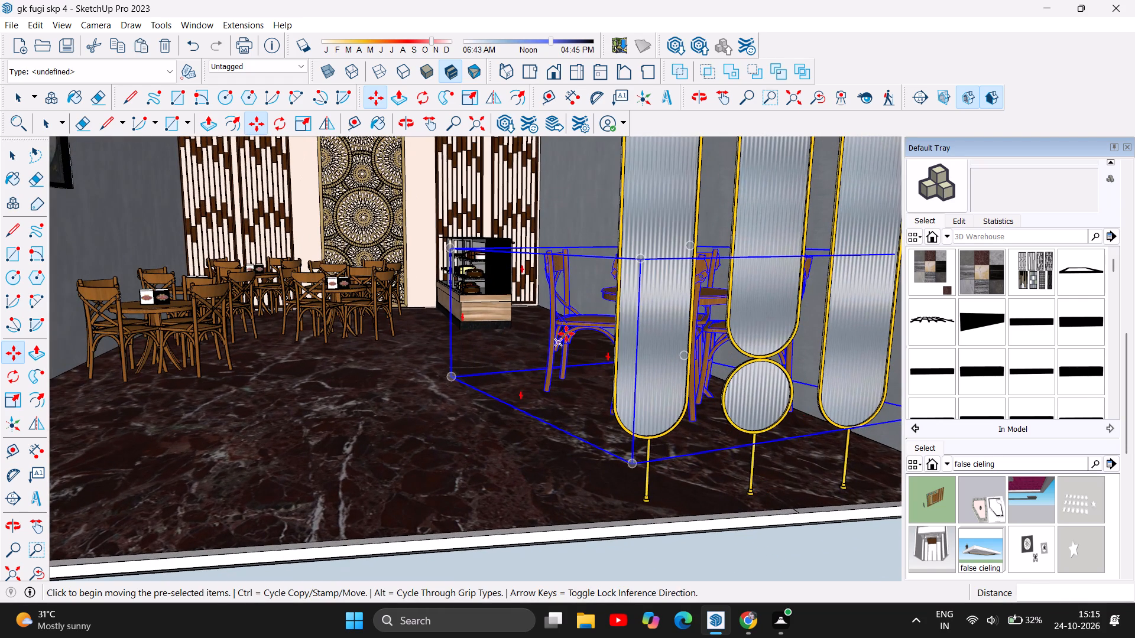
drag(566, 334, 557, 394)
scroll(568, 442, up, 4)
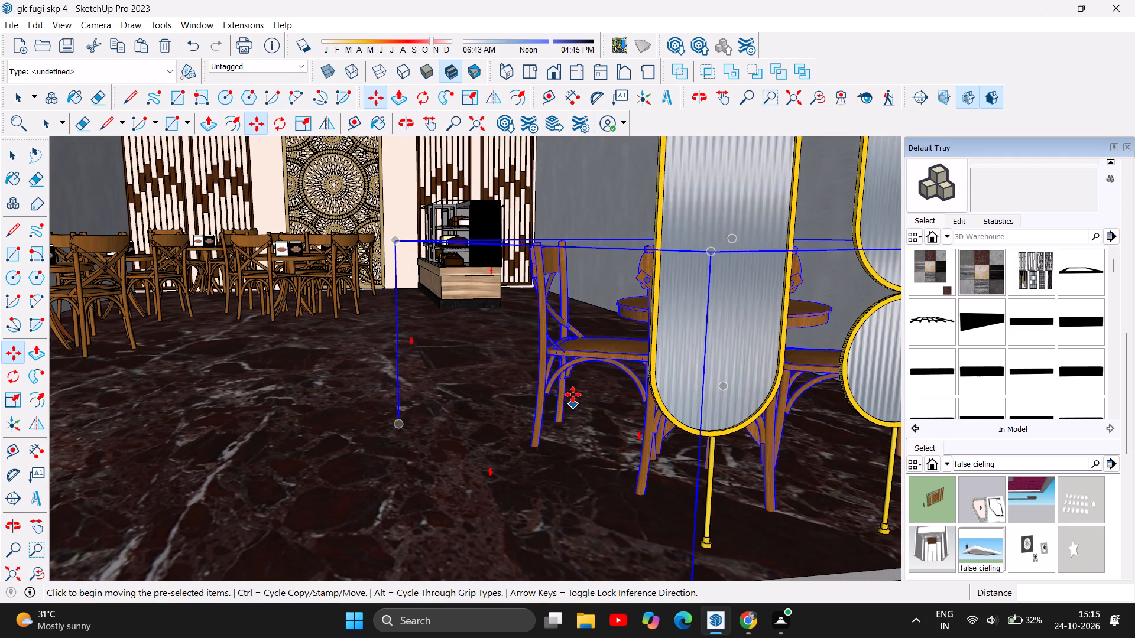
drag(554, 390, 607, 380)
scroll(343, 415, down, 6)
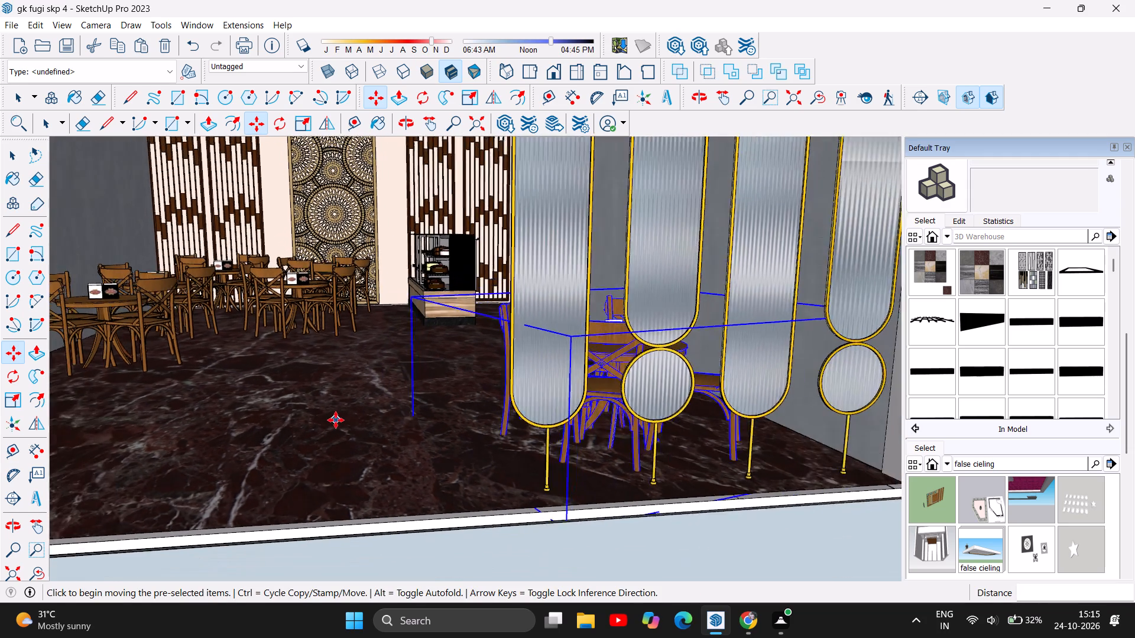
scroll(336, 420, down, 1)
scroll(510, 350, up, 6)
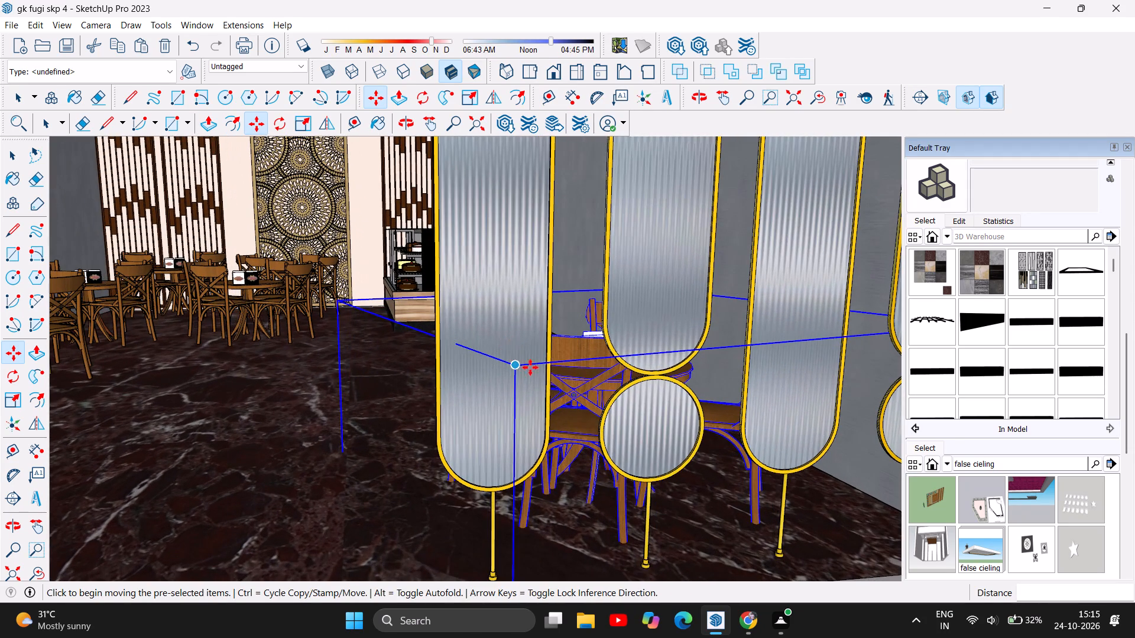
drag(573, 391, 610, 385)
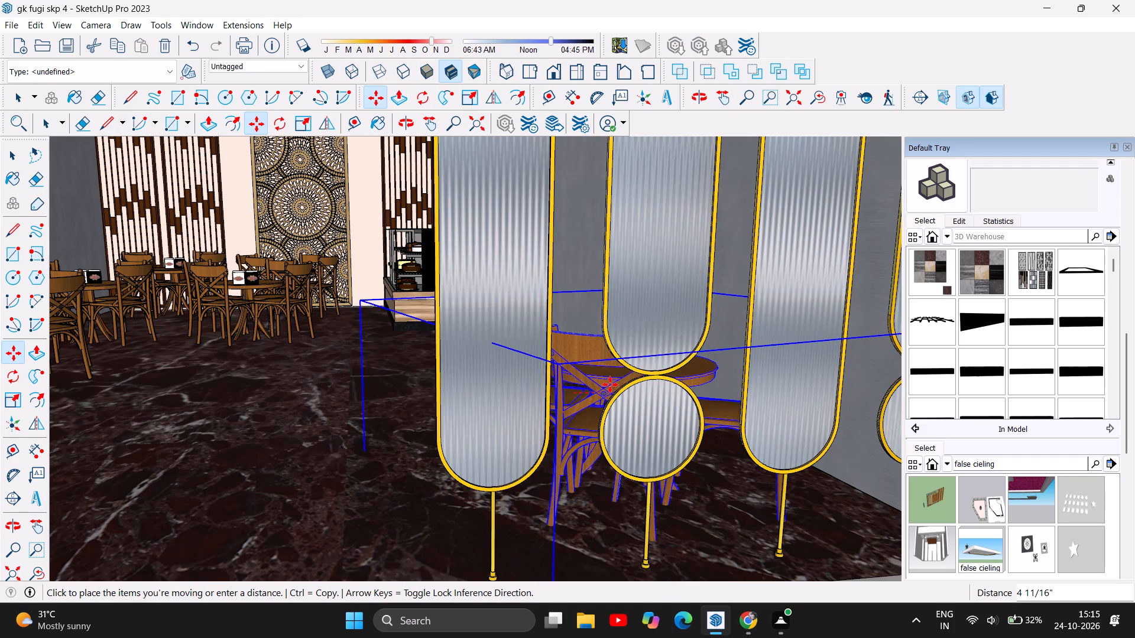
drag(610, 385, 603, 390)
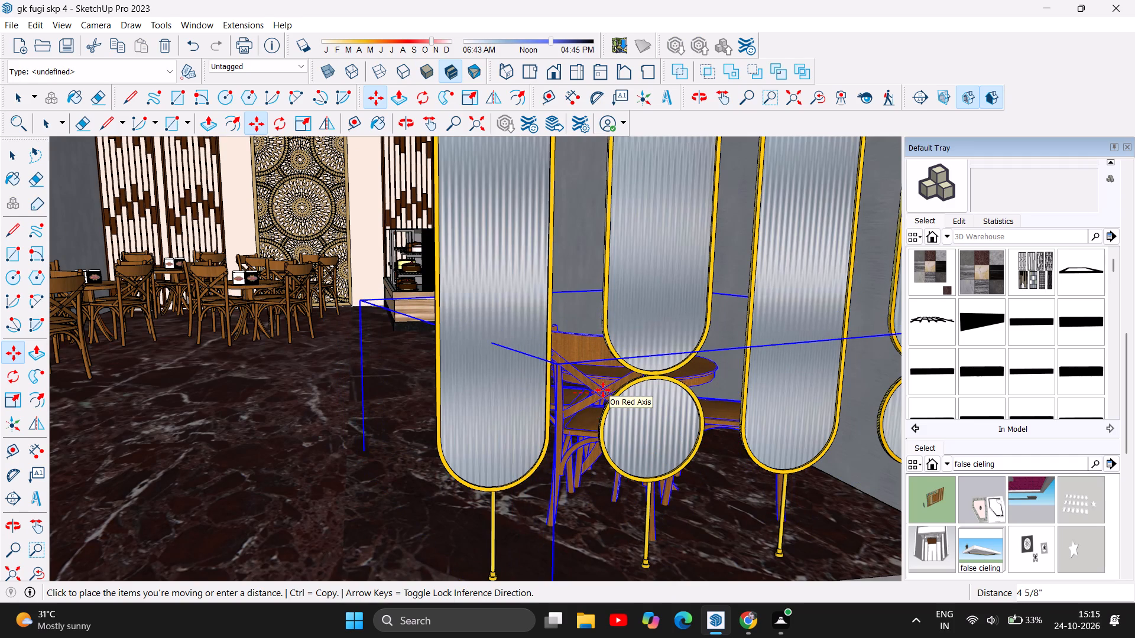
drag(603, 390, 591, 370)
scroll(566, 486, down, 2)
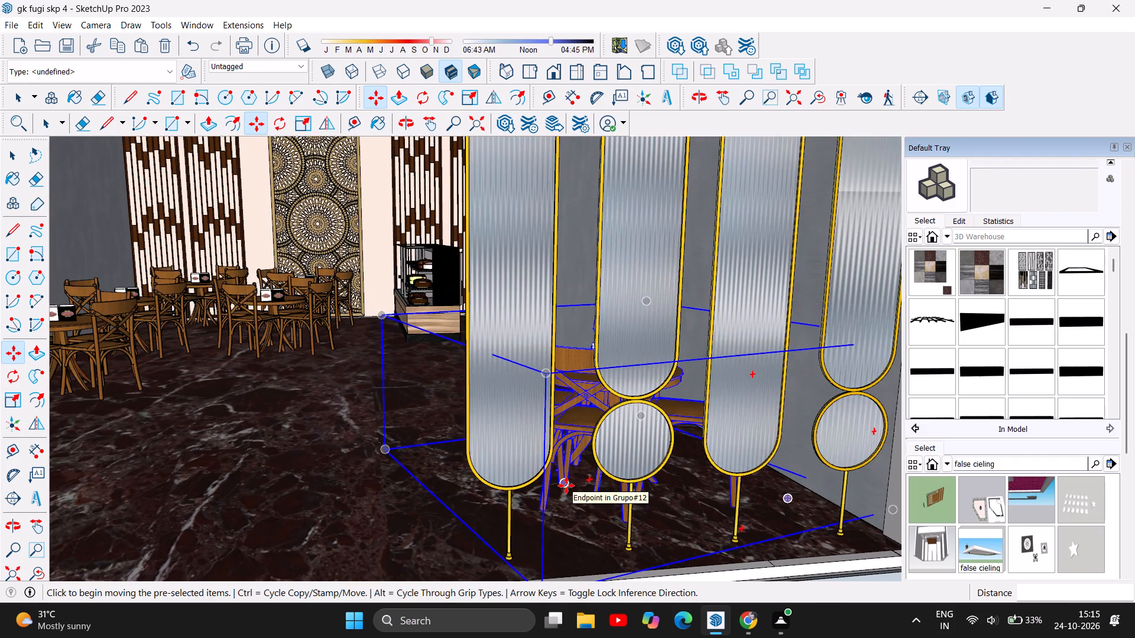
scroll(566, 486, down, 5)
scroll(501, 471, down, 7)
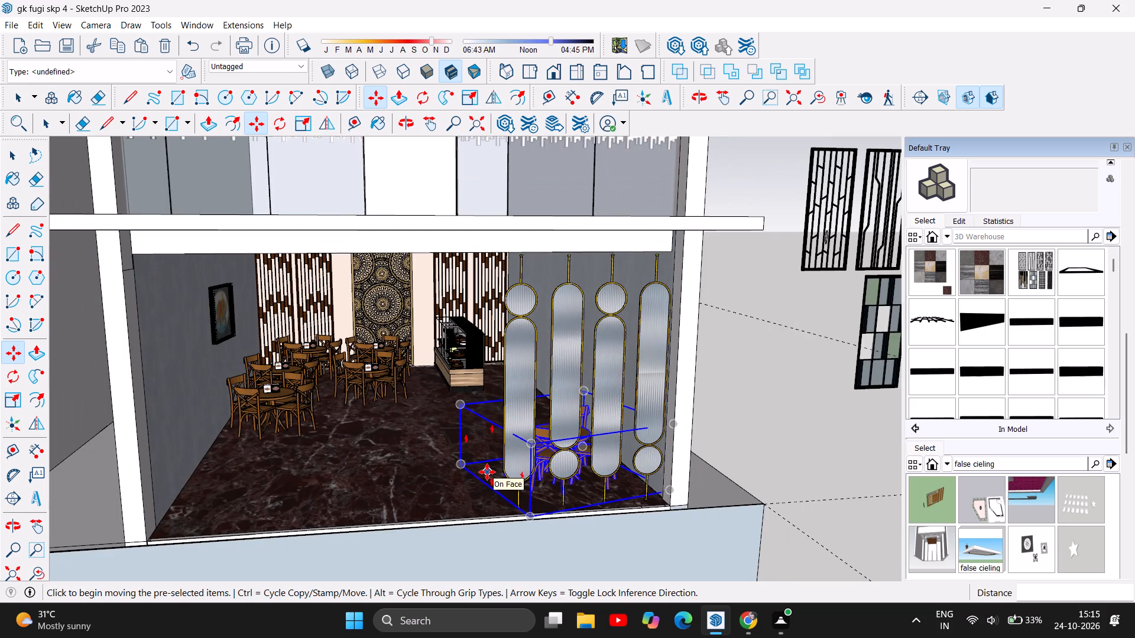
key(Escape)
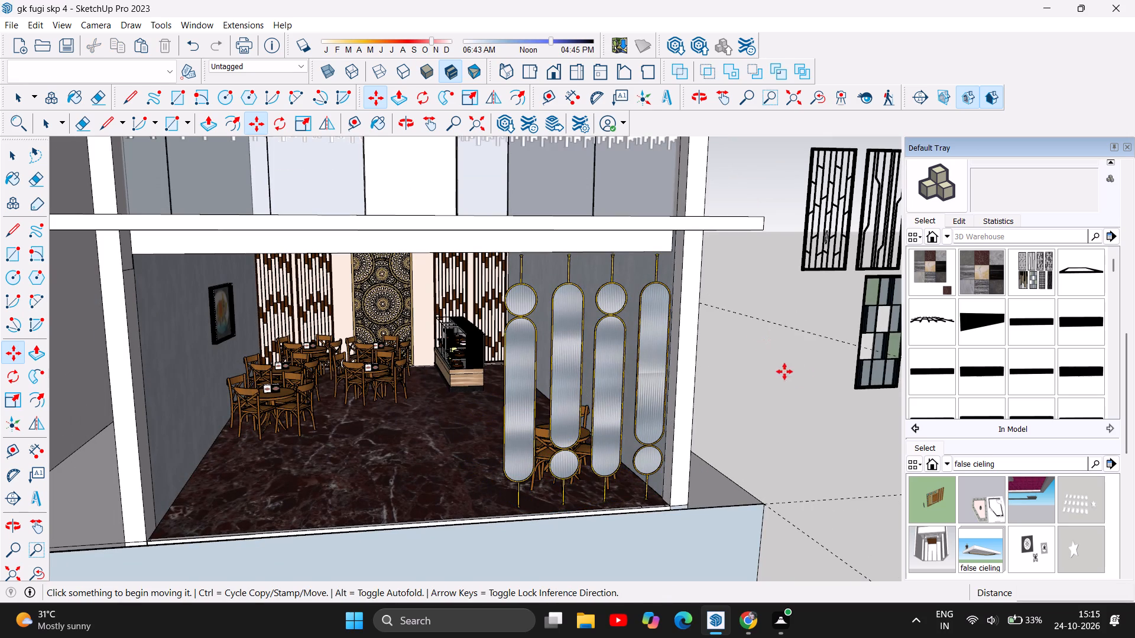
Examine the free floor along the grey side wall between the cake display counter and the oval dividers.
click(407, 117)
drag(430, 360, 477, 380)
scroll(595, 428, up, 2)
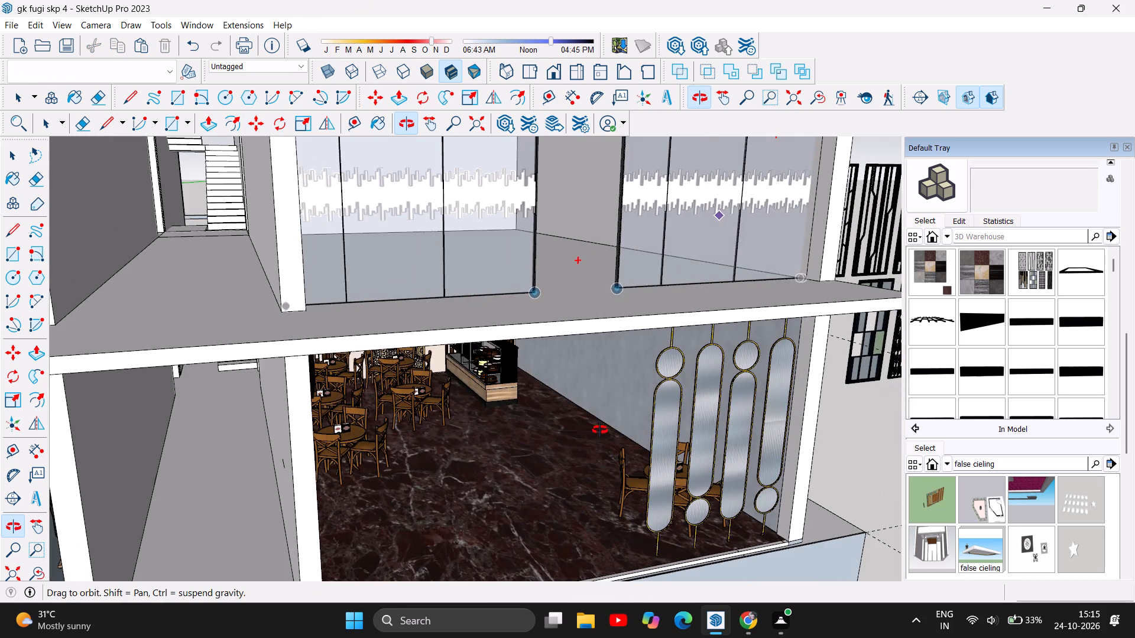
scroll(600, 430, up, 2)
drag(556, 454, 623, 459)
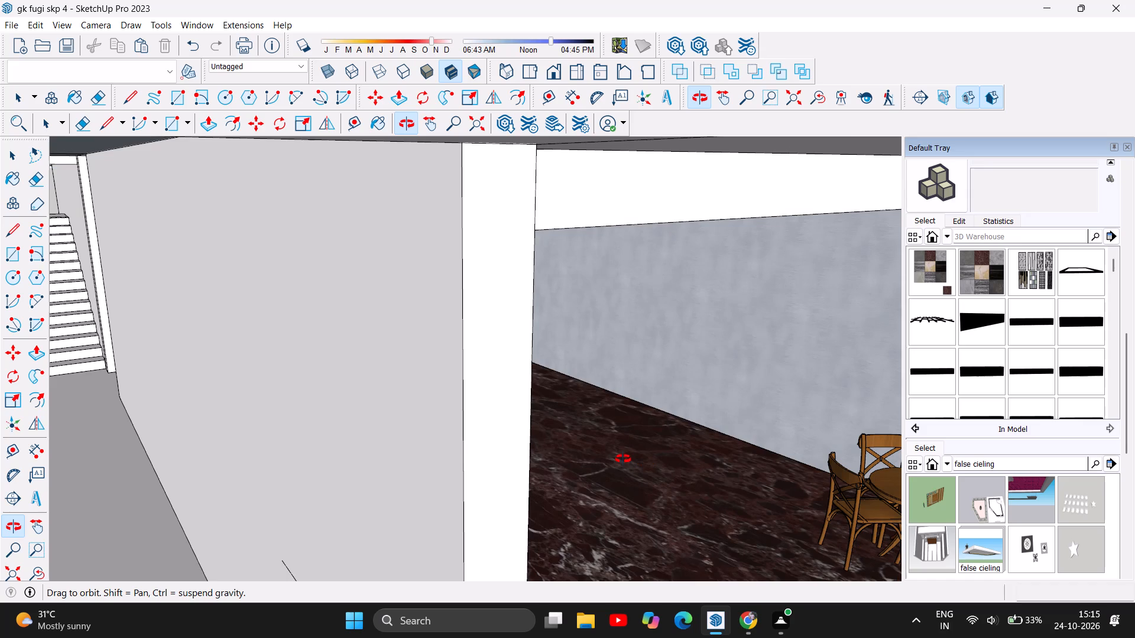
scroll(596, 450, down, 1)
drag(720, 489, 703, 479)
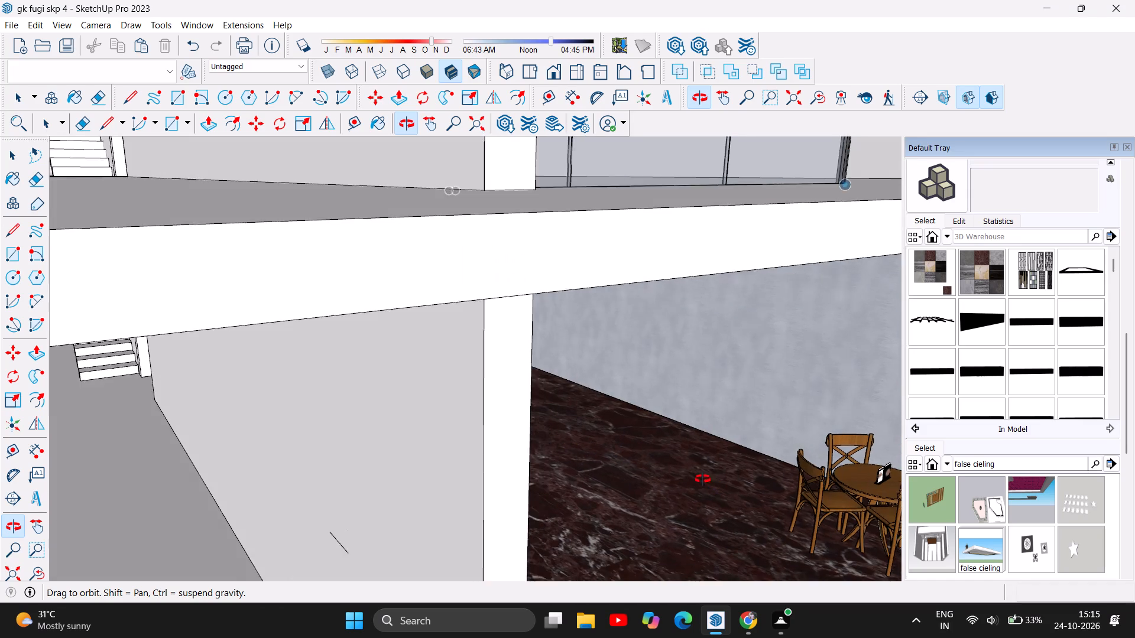
drag(703, 479, 659, 469)
scroll(736, 478, up, 5)
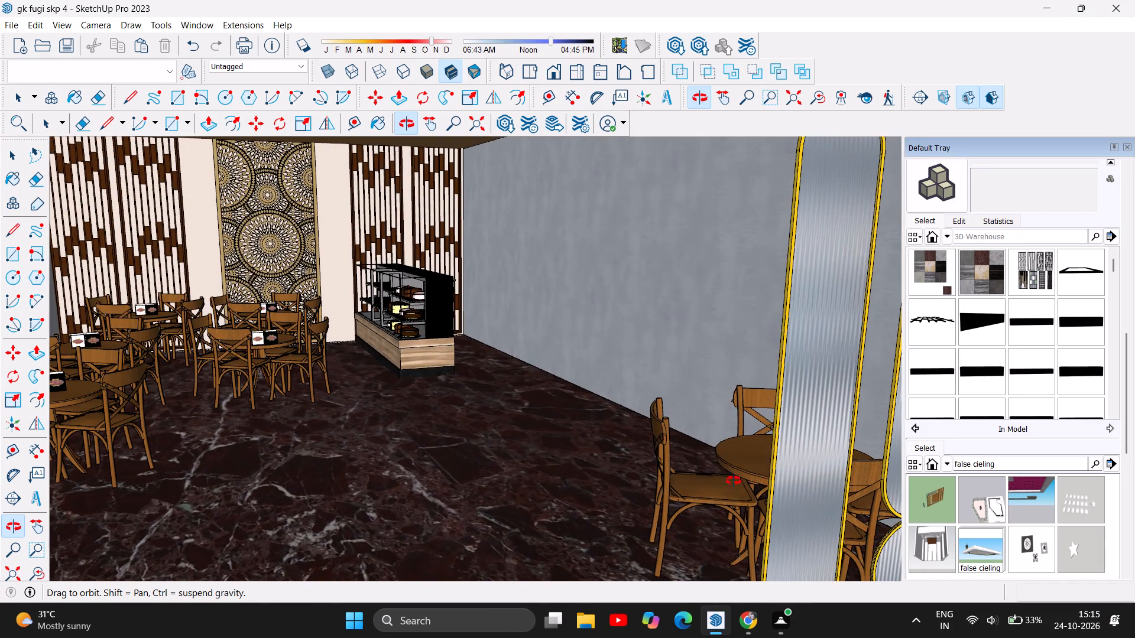
drag(508, 431, 521, 441)
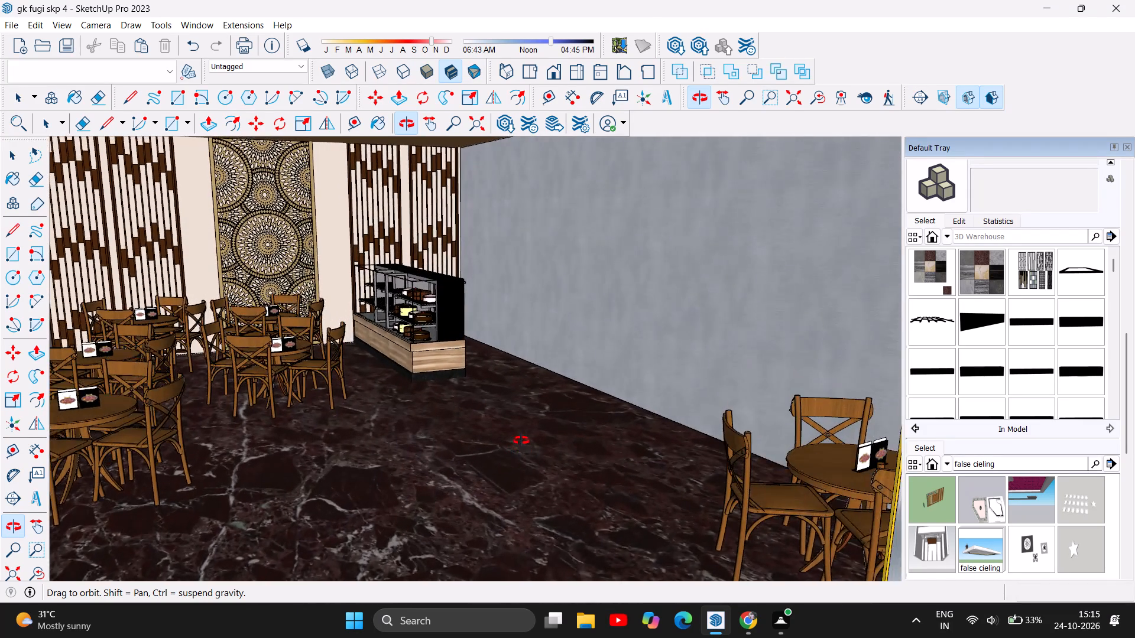
drag(521, 441, 554, 449)
scroll(515, 323, down, 3)
scroll(679, 382, up, 3)
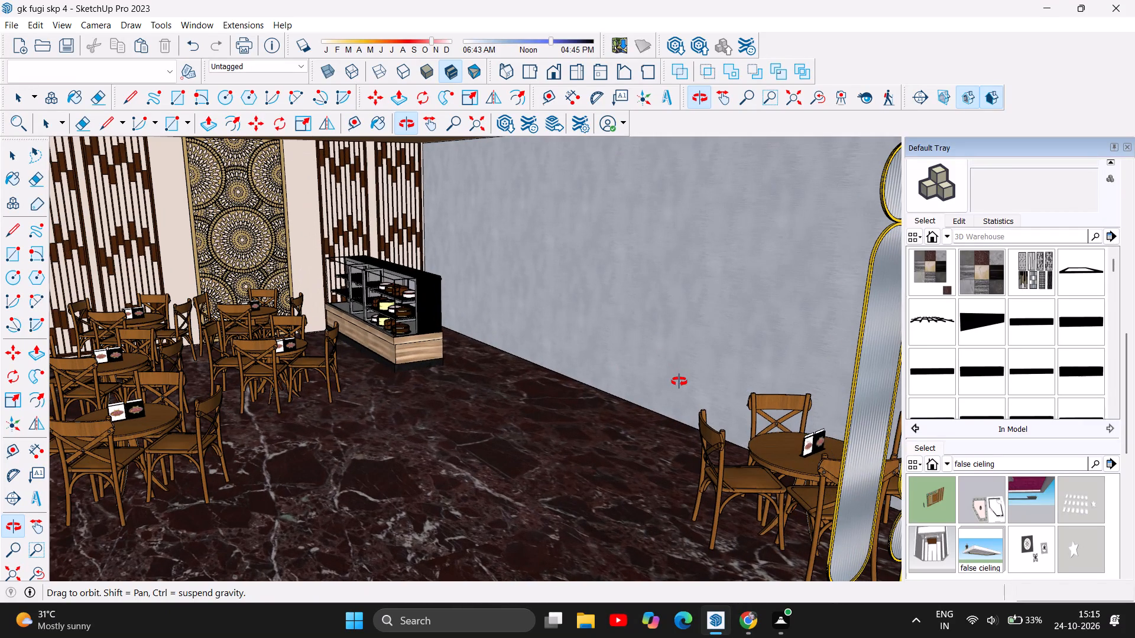
scroll(628, 366, down, 2)
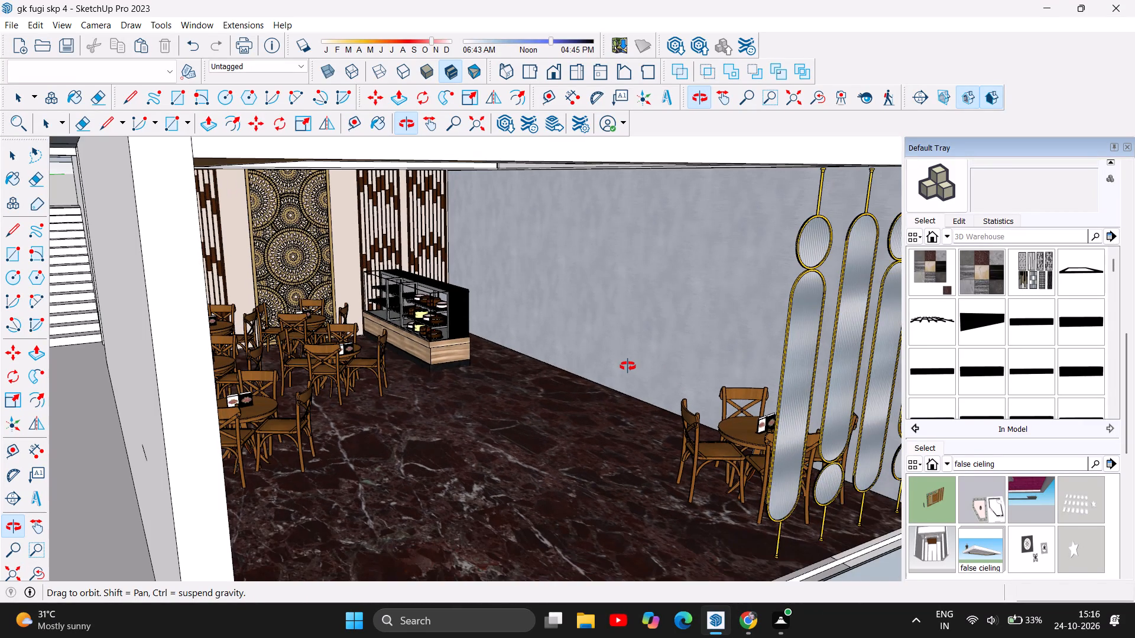
scroll(672, 380, up, 2)
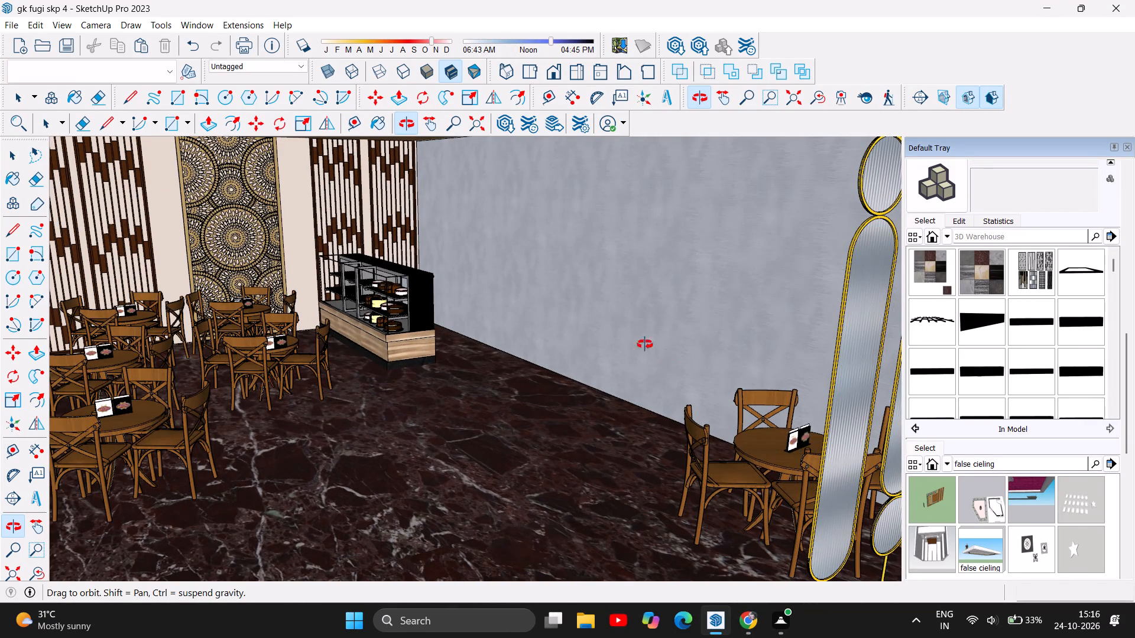
Move the front table and chair set of the aisle-side column about 11' 8" to the grey side wall, between the cake display counter and oval dividers.
click(18, 158)
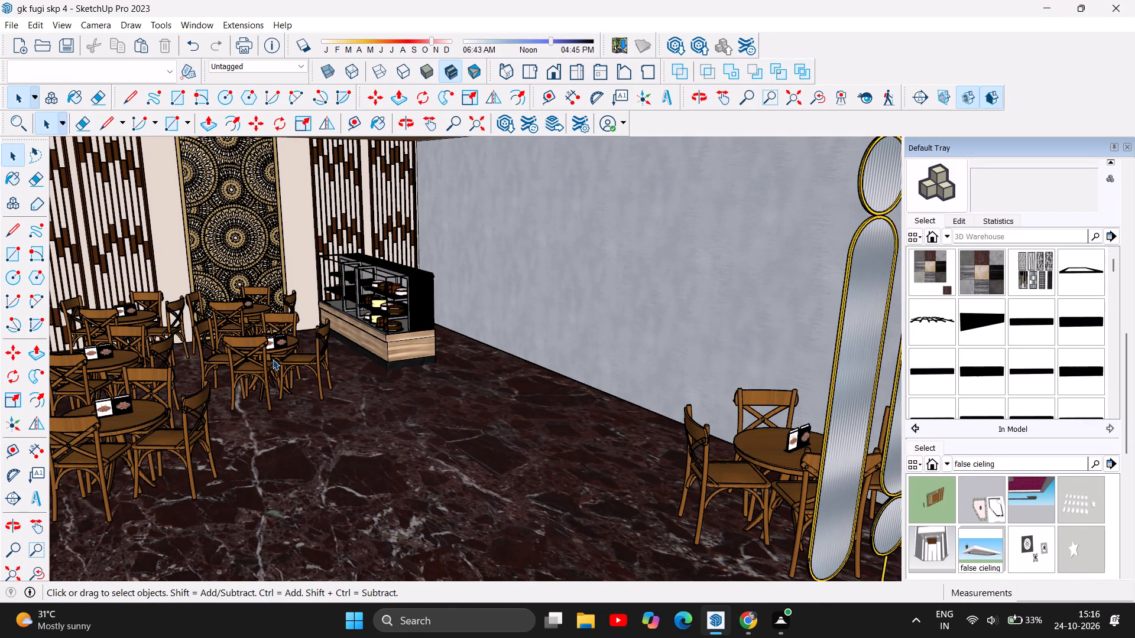
click(273, 359)
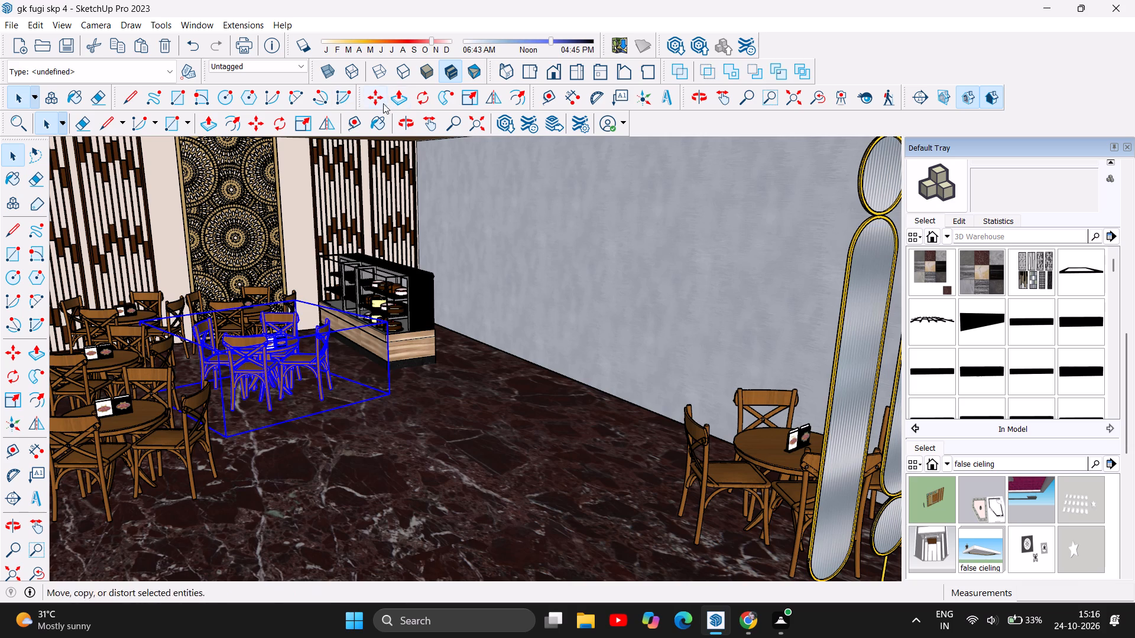
click(376, 96)
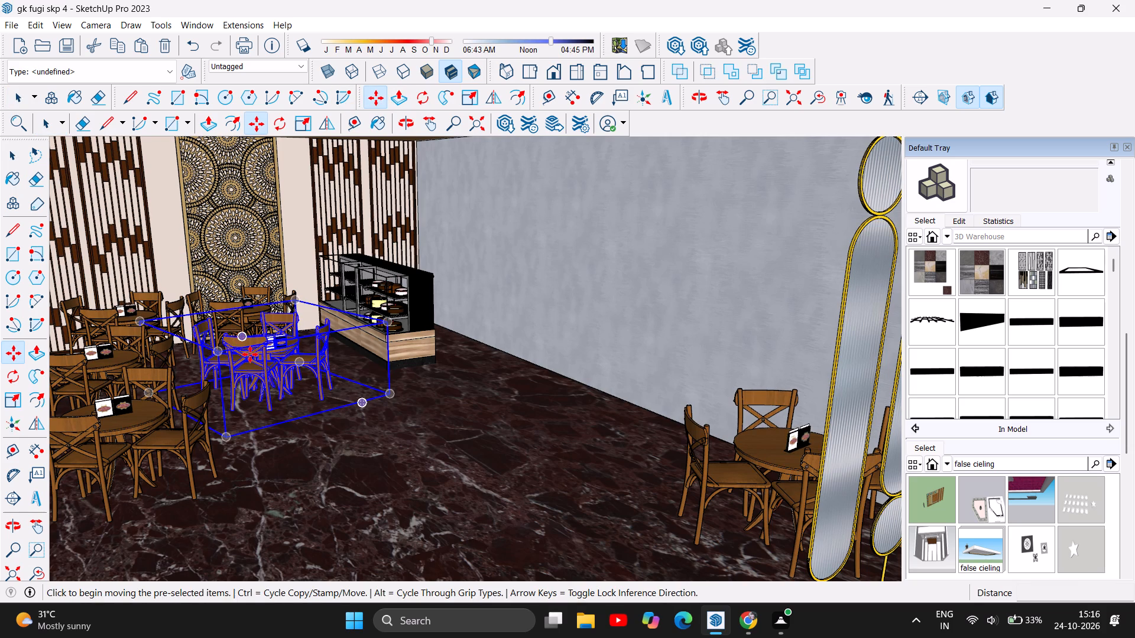
drag(251, 354, 403, 399)
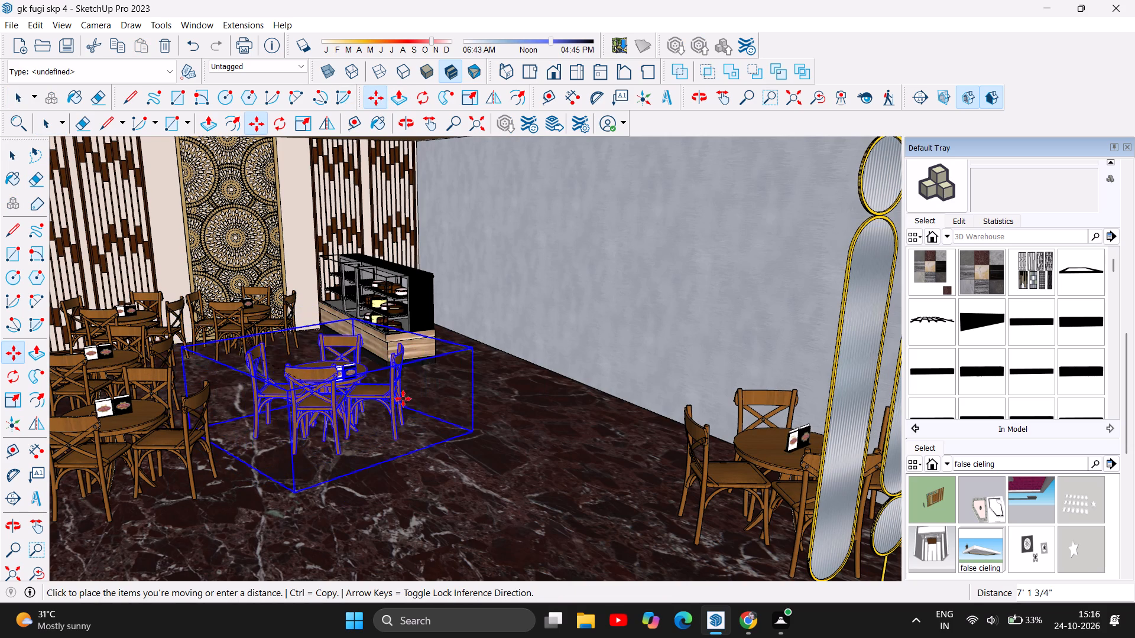
drag(403, 399, 466, 398)
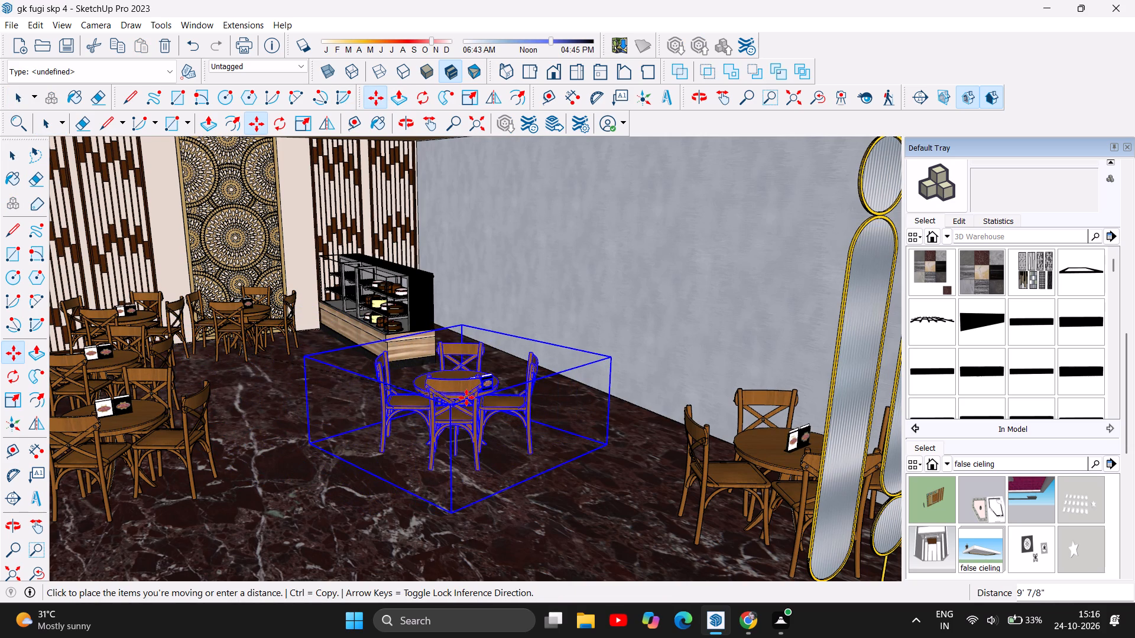
drag(466, 398, 556, 403)
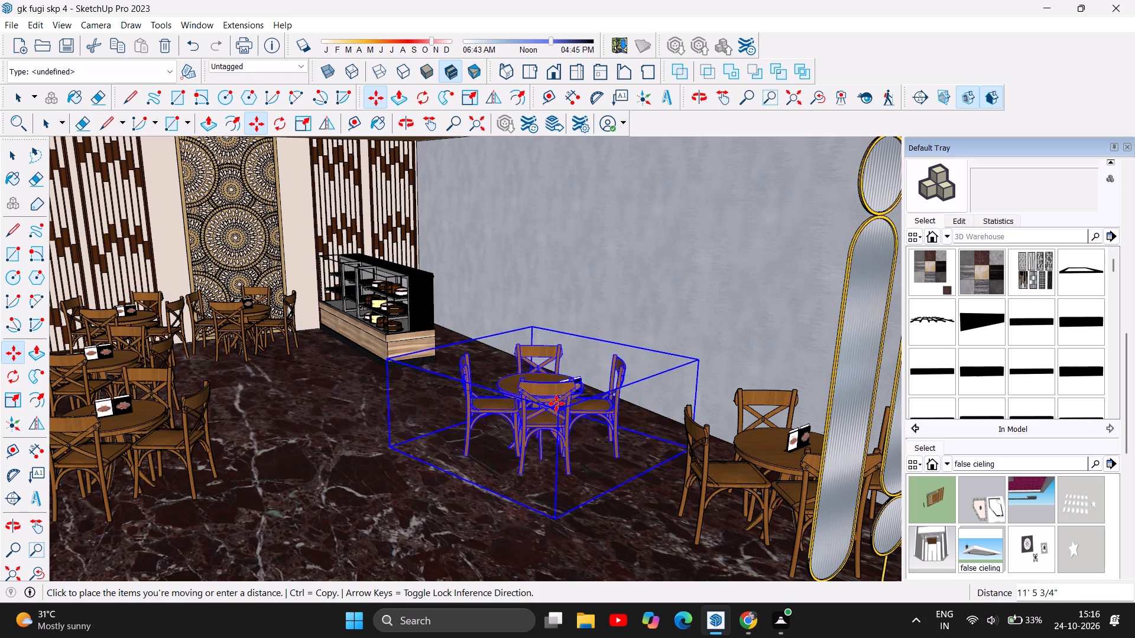
drag(556, 403, 576, 392)
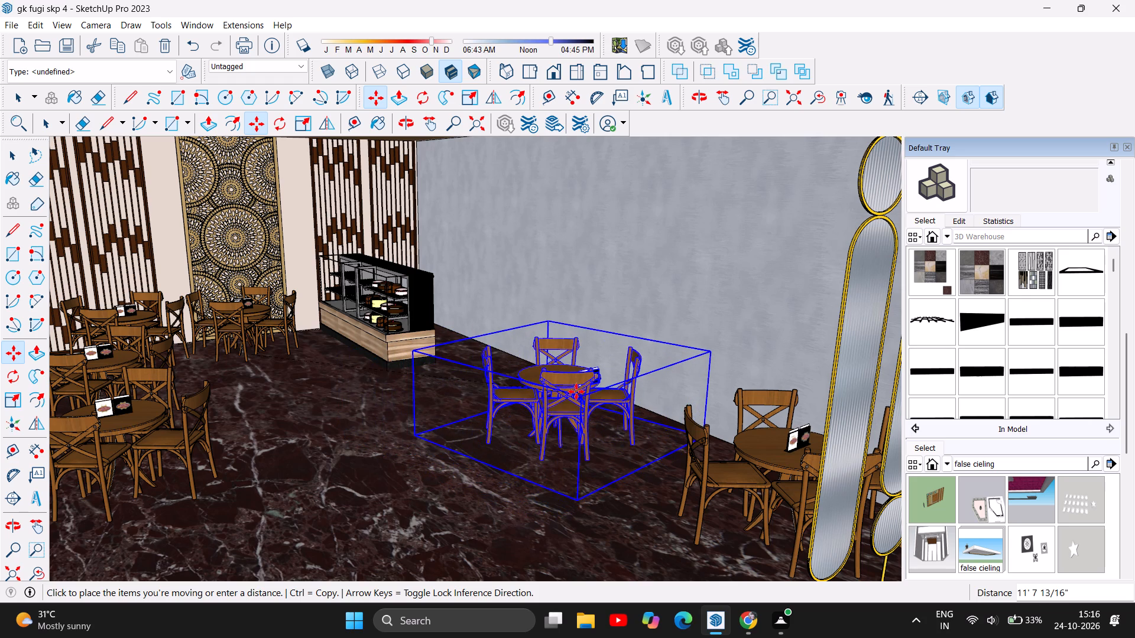
drag(576, 392, 578, 391)
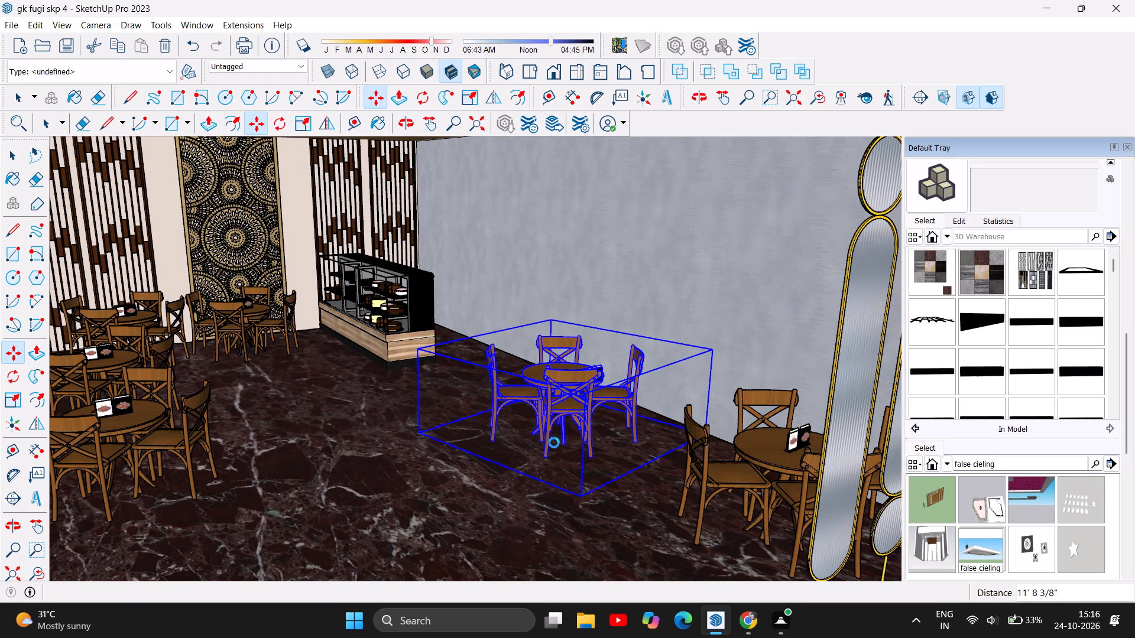
scroll(534, 379, down, 3)
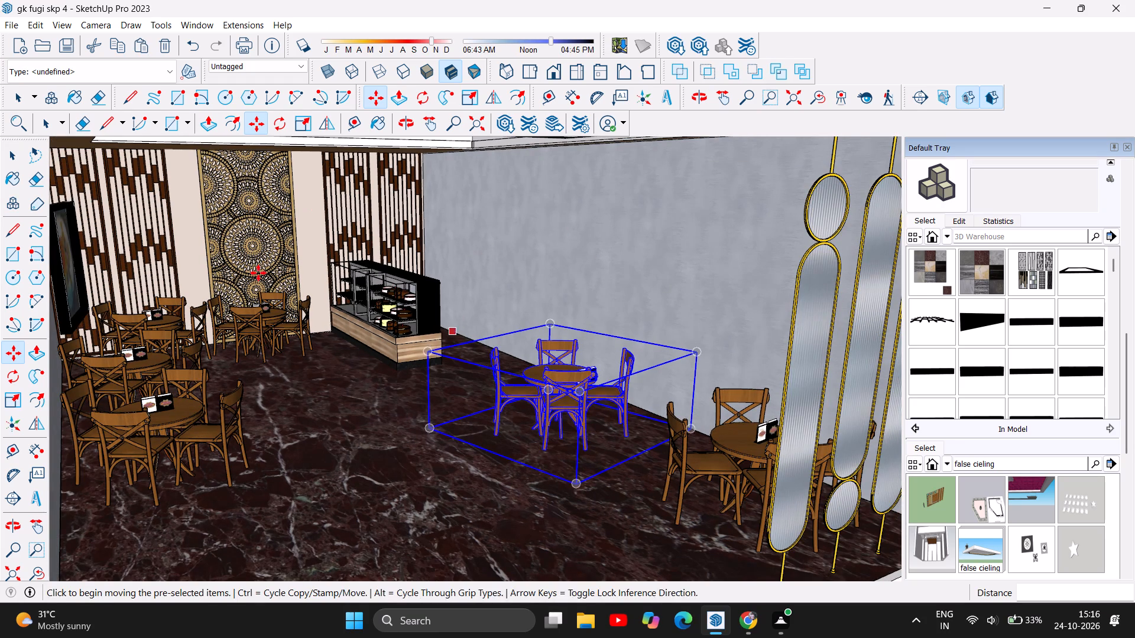
scroll(253, 275, down, 3)
scroll(330, 324, up, 1)
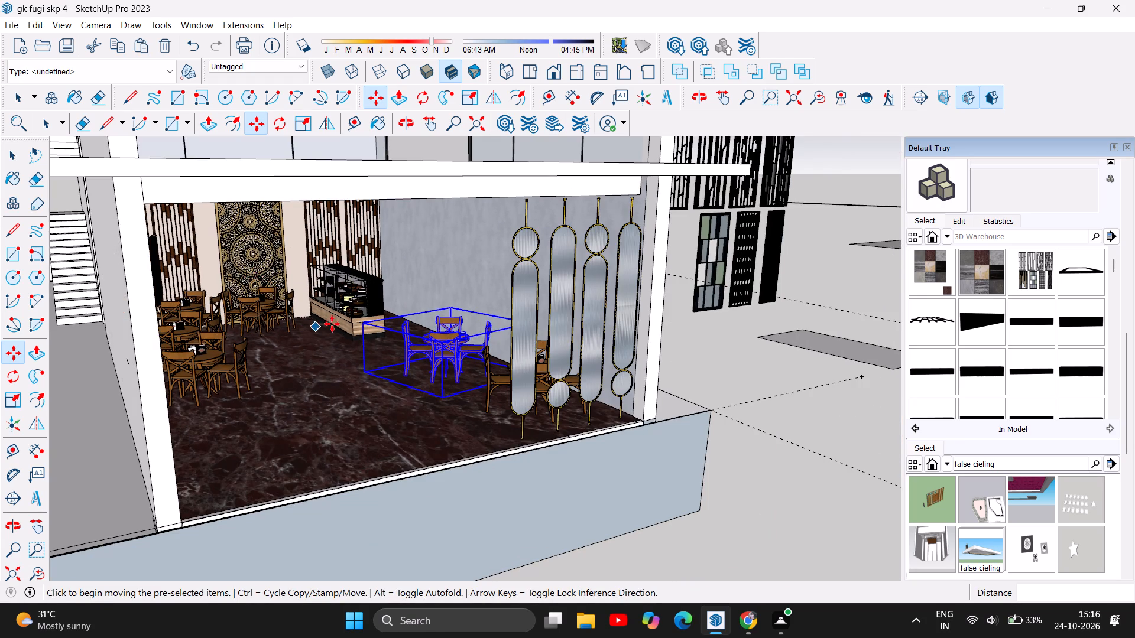
scroll(332, 324, up, 3)
scroll(463, 284, down, 4)
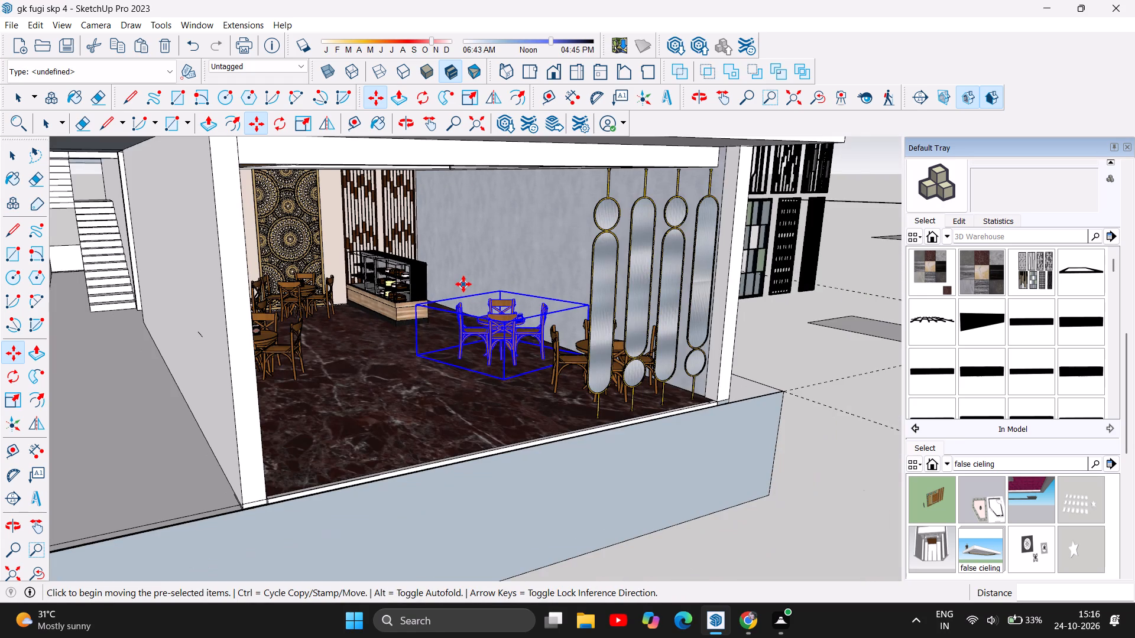
click(11, 151)
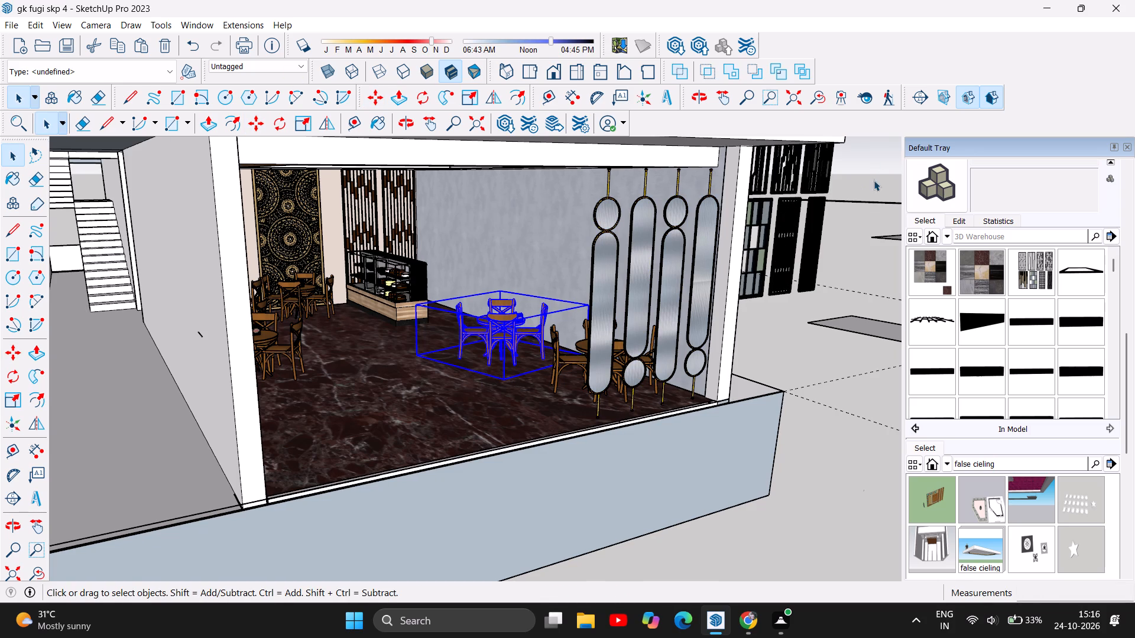
click(872, 163)
Examine the spacing between the two round table sets along the grey side wall and the cake display counter.
scroll(485, 341, up, 3)
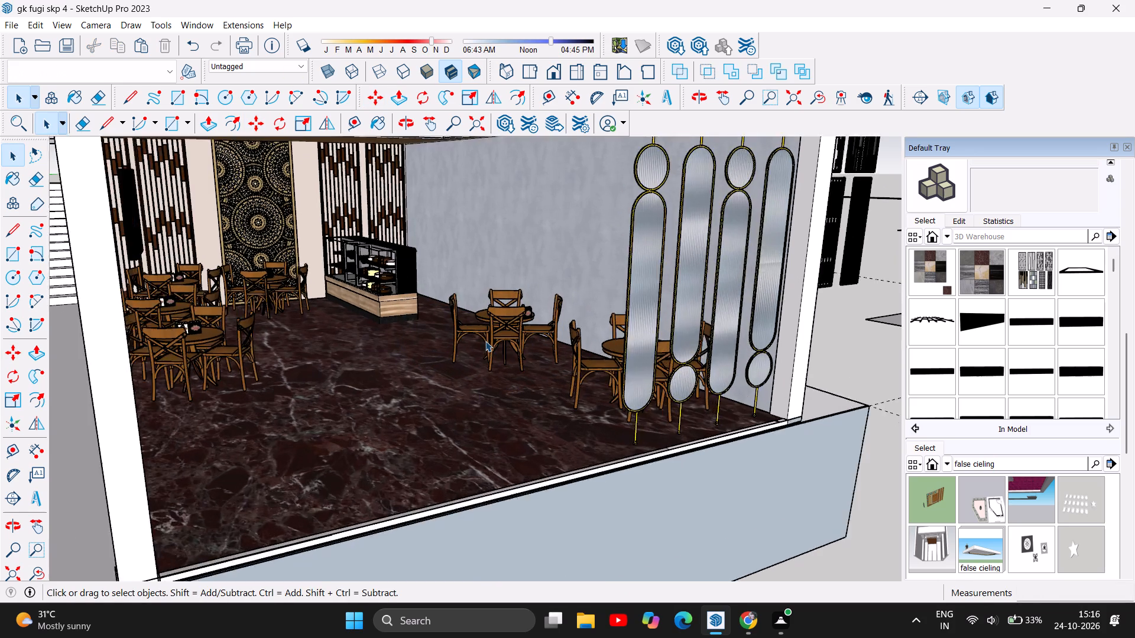
scroll(485, 341, up, 2)
scroll(577, 311, up, 1)
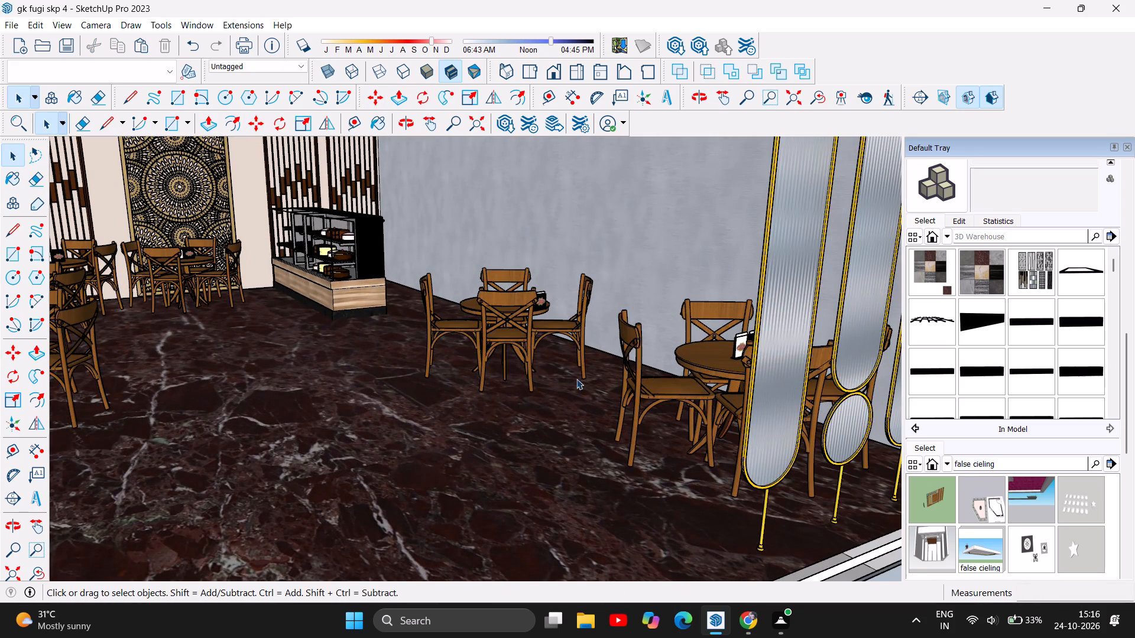
scroll(585, 379, down, 2)
scroll(585, 379, up, 2)
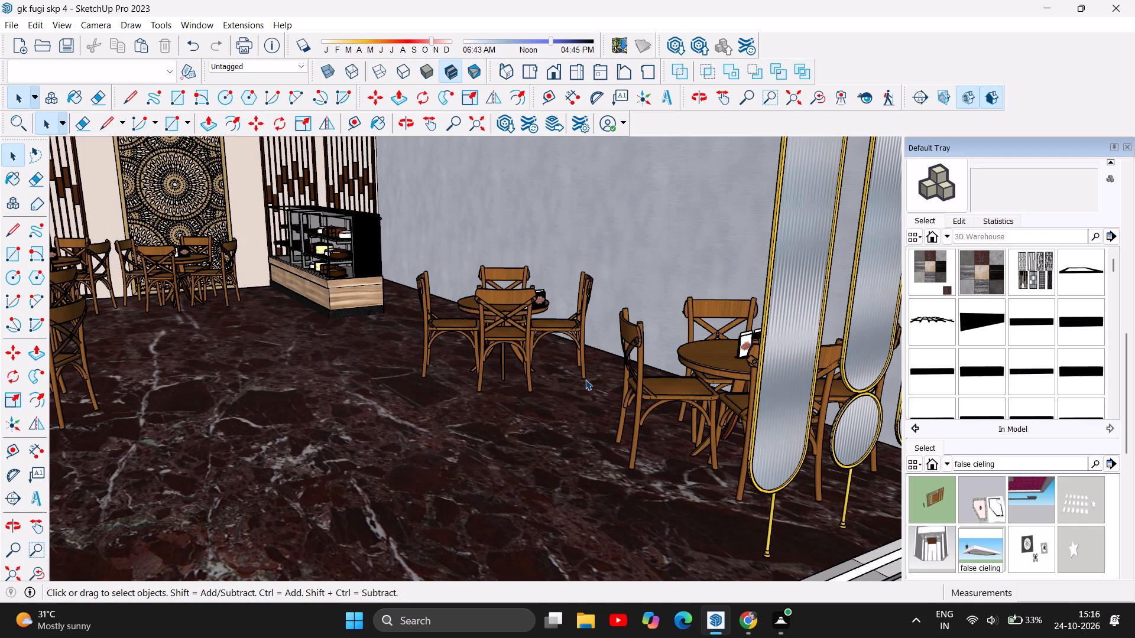
scroll(585, 379, down, 3)
scroll(585, 379, up, 1)
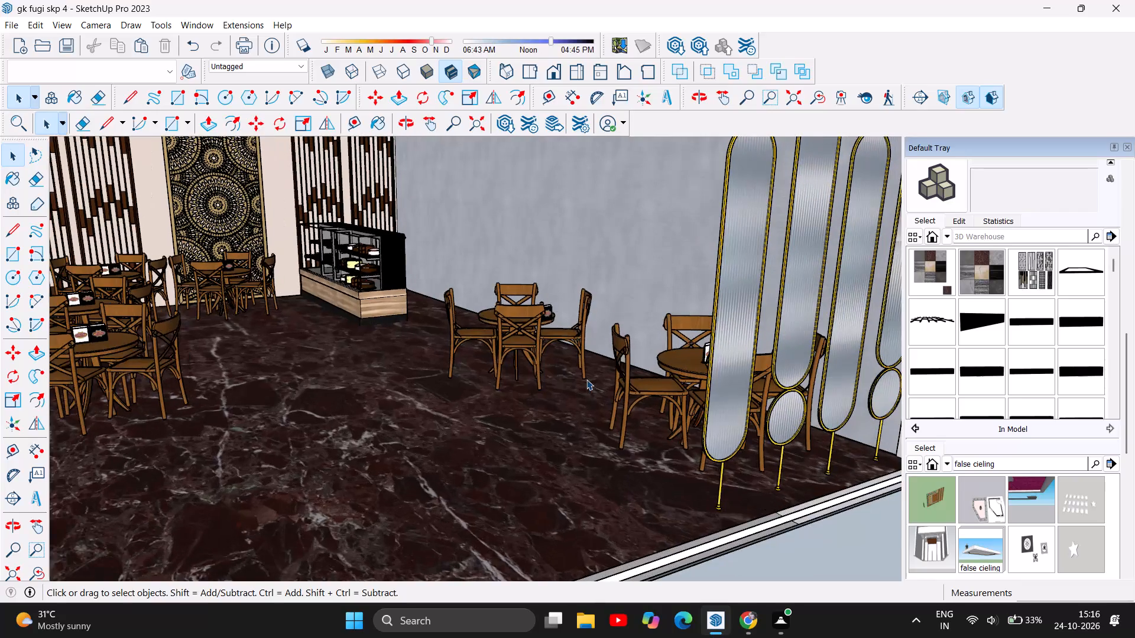
scroll(614, 354, up, 4)
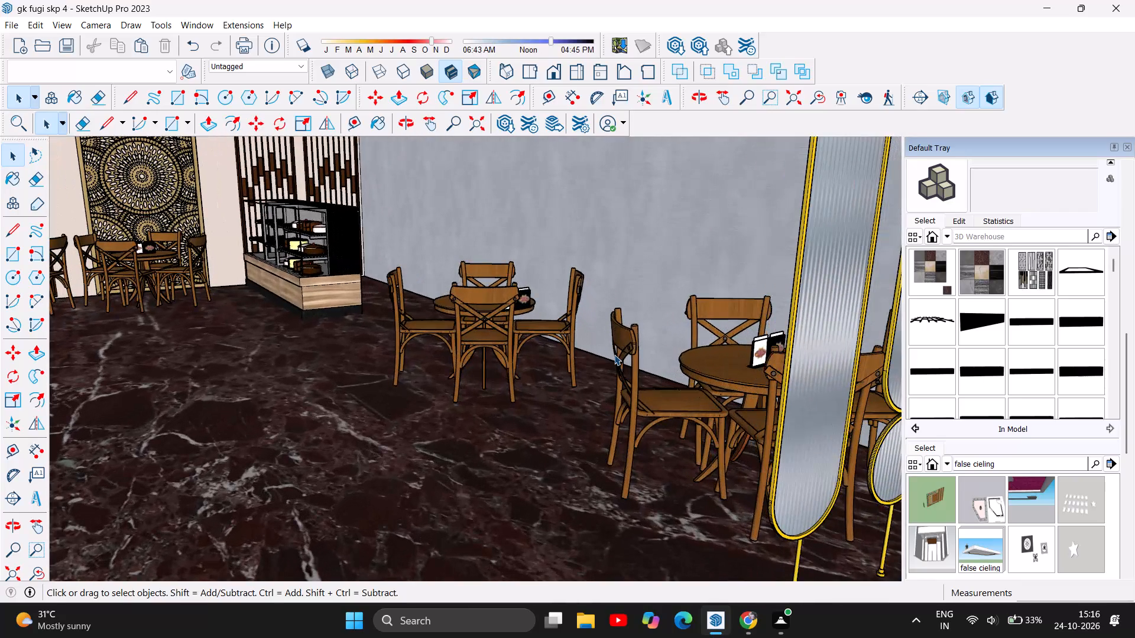
scroll(614, 354, up, 4)
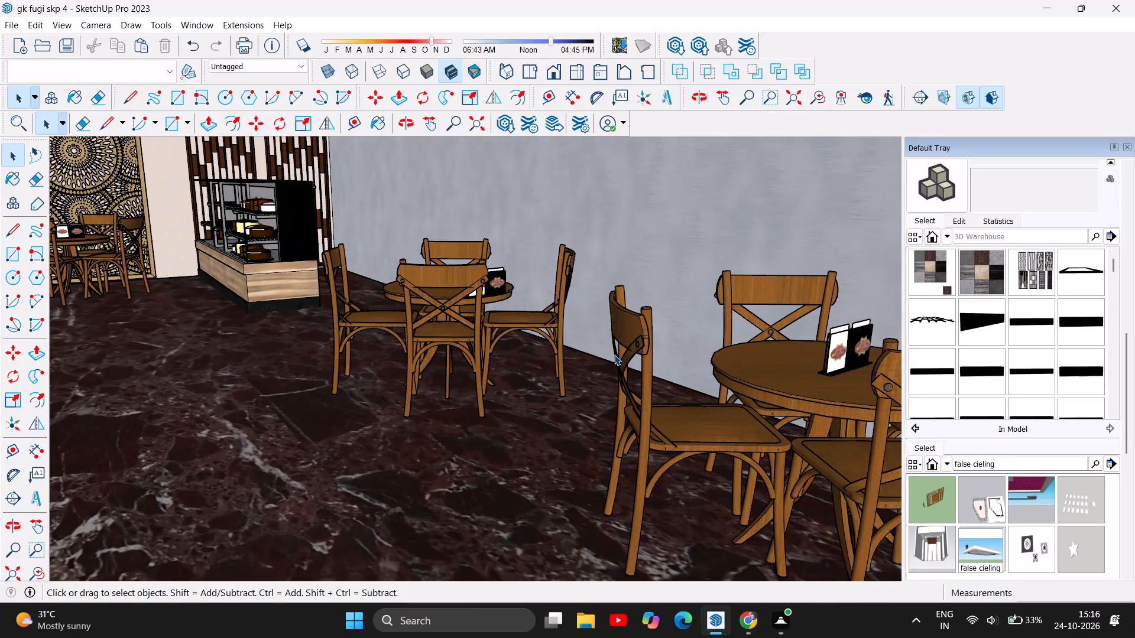
Move the round table and chair set nearest the cake display counter about 2' along the grey side wall towards the oval dividers.
scroll(614, 354, down, 7)
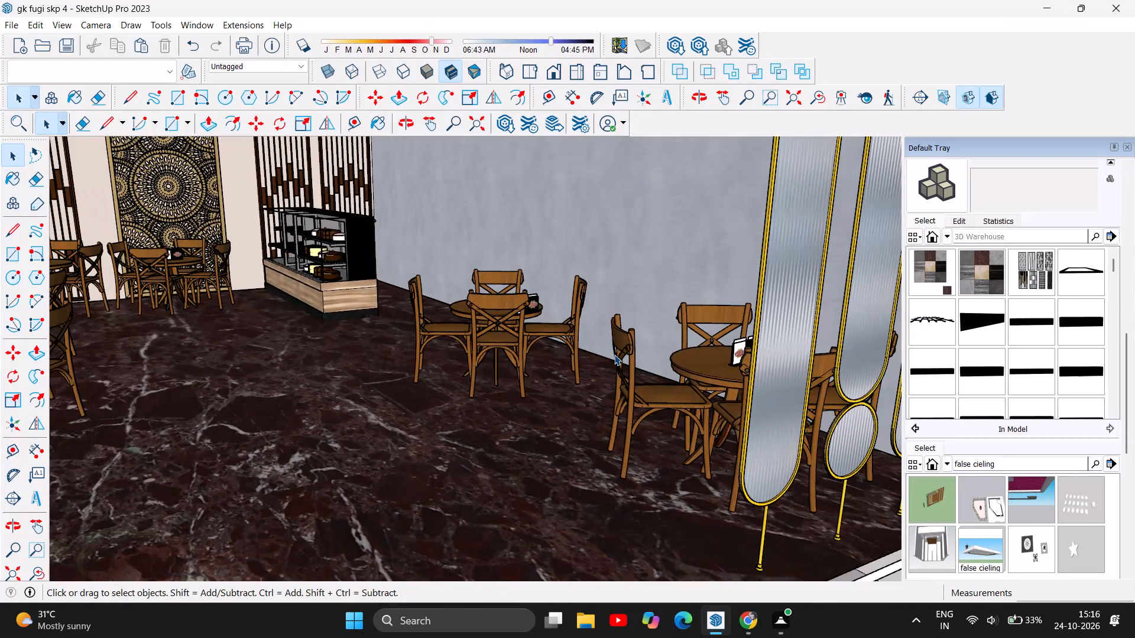
scroll(614, 354, down, 2)
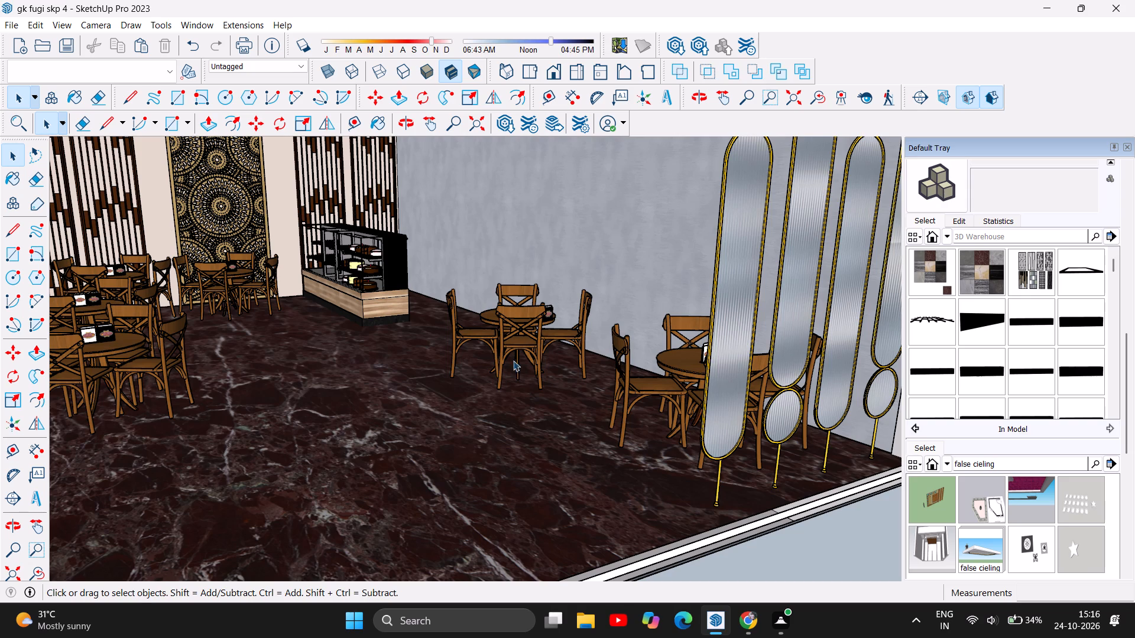
scroll(625, 401, down, 5)
scroll(562, 405, up, 3)
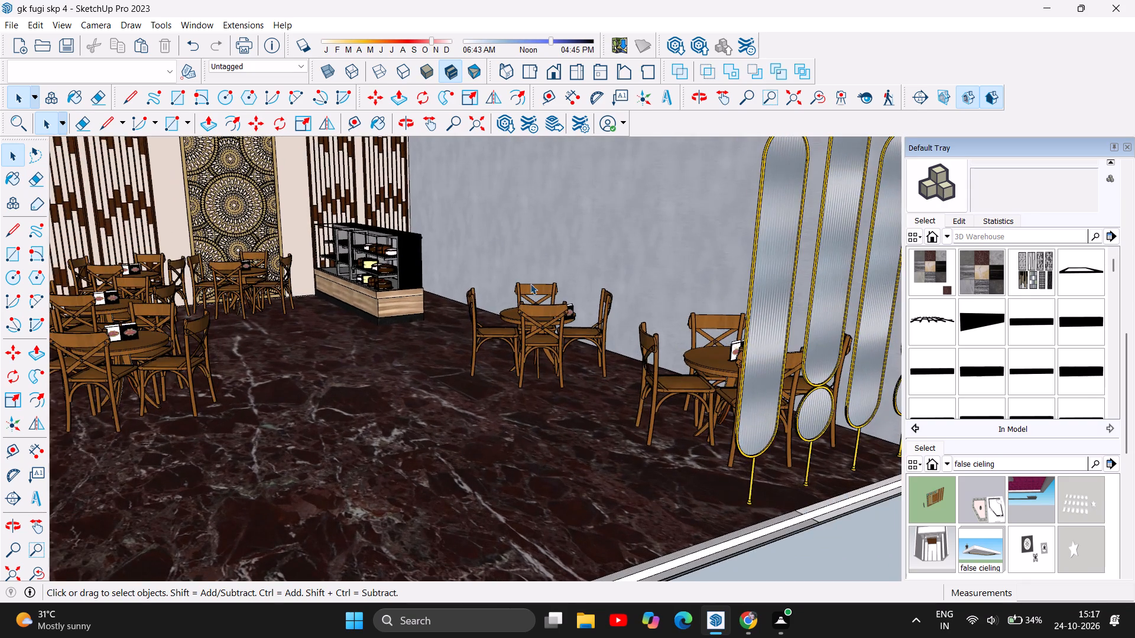
scroll(530, 282, up, 5)
scroll(540, 313, down, 6)
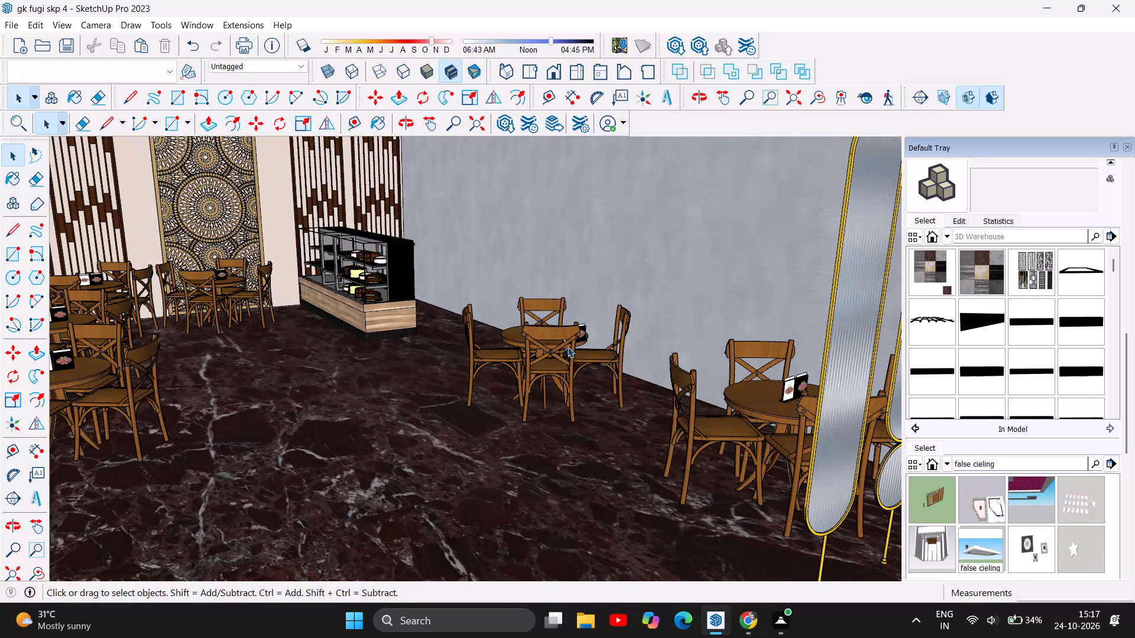
scroll(567, 347, down, 3)
scroll(569, 351, up, 4)
click(546, 366)
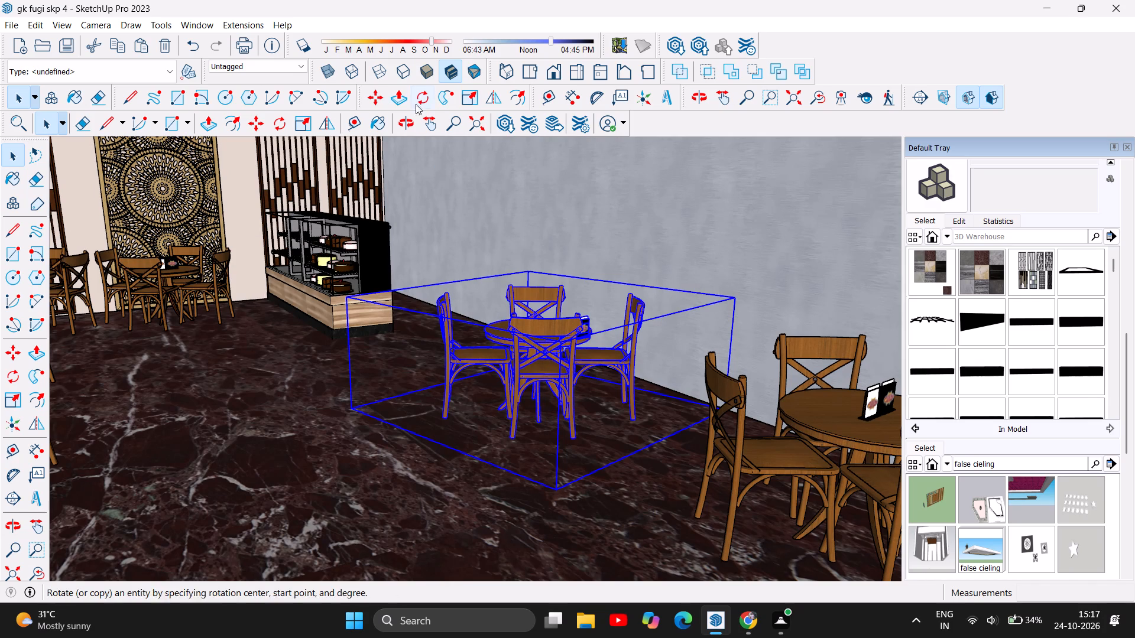
click(377, 99)
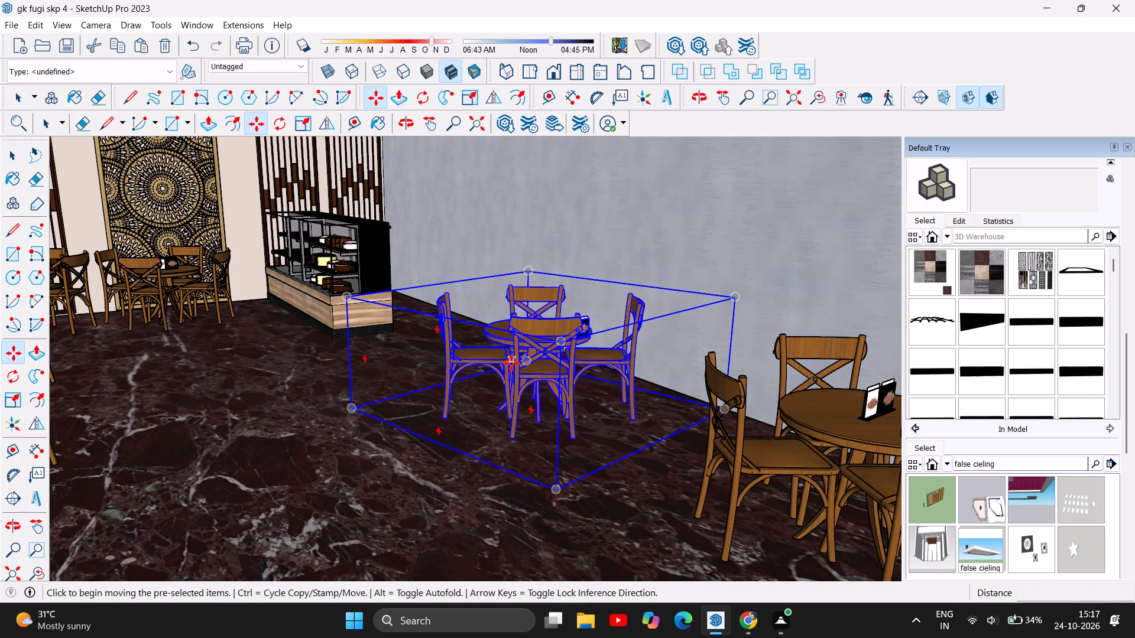
drag(511, 363, 556, 397)
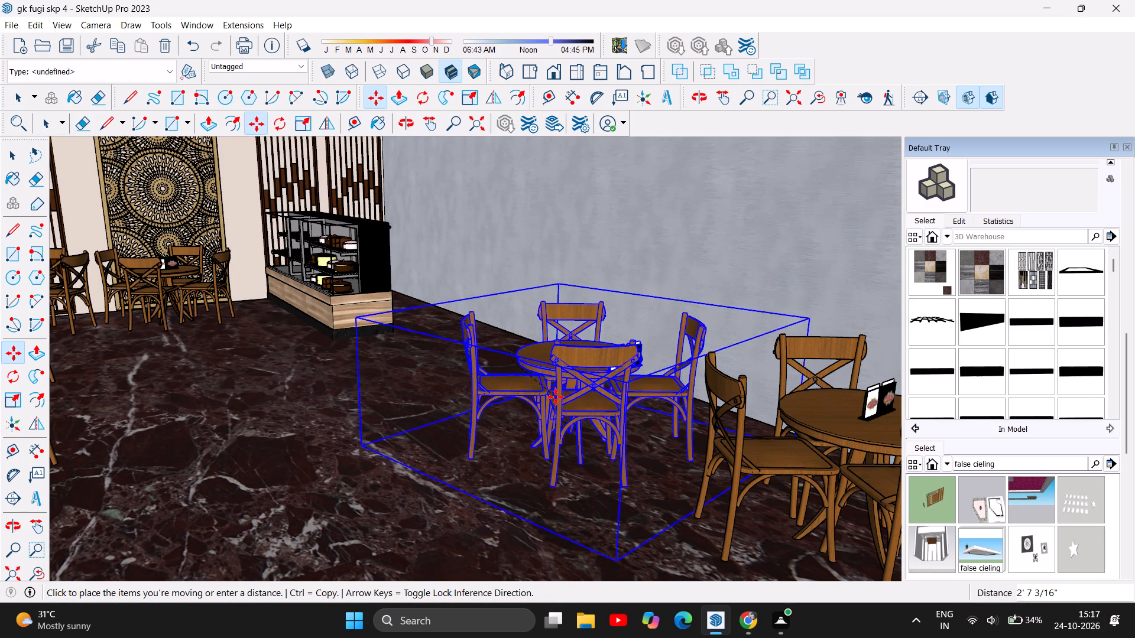
drag(556, 397, 562, 382)
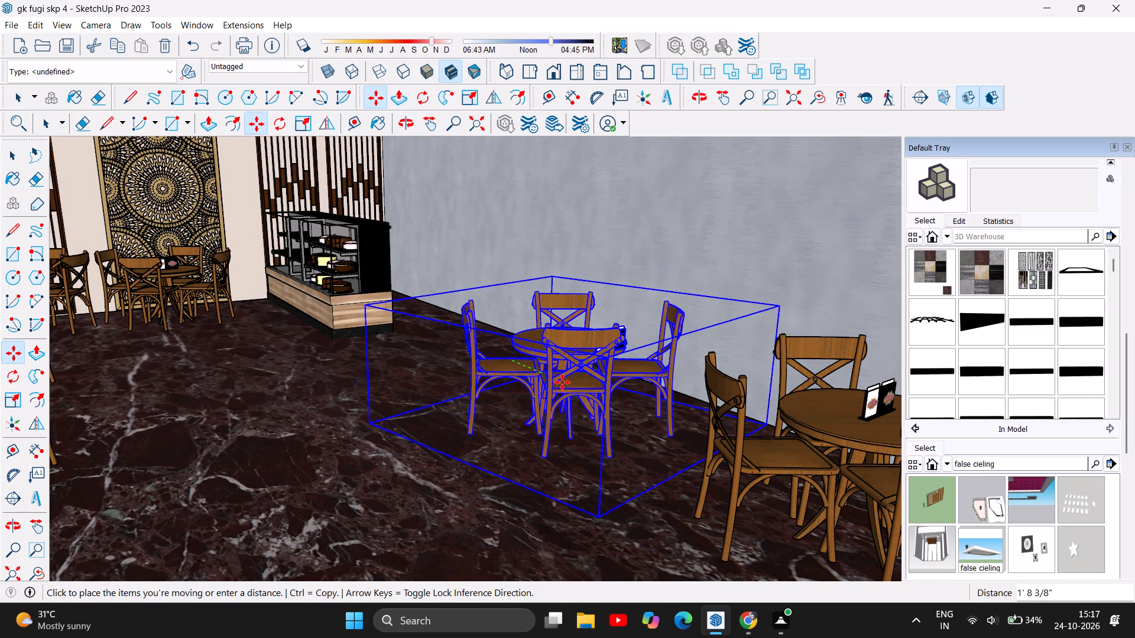
drag(562, 382, 566, 384)
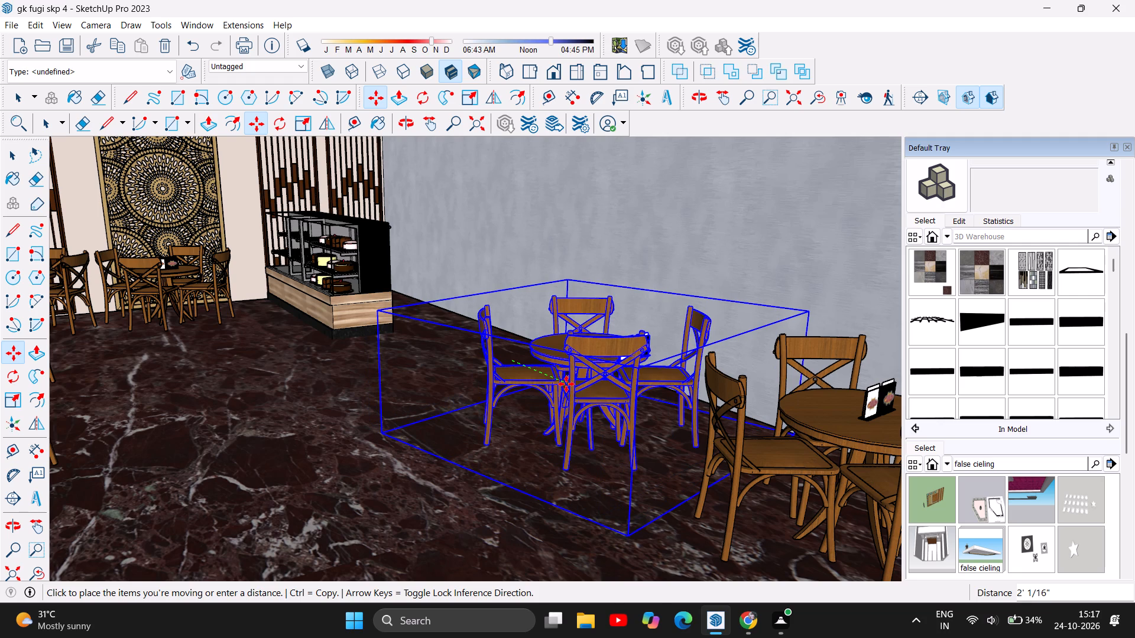
scroll(530, 363, down, 4)
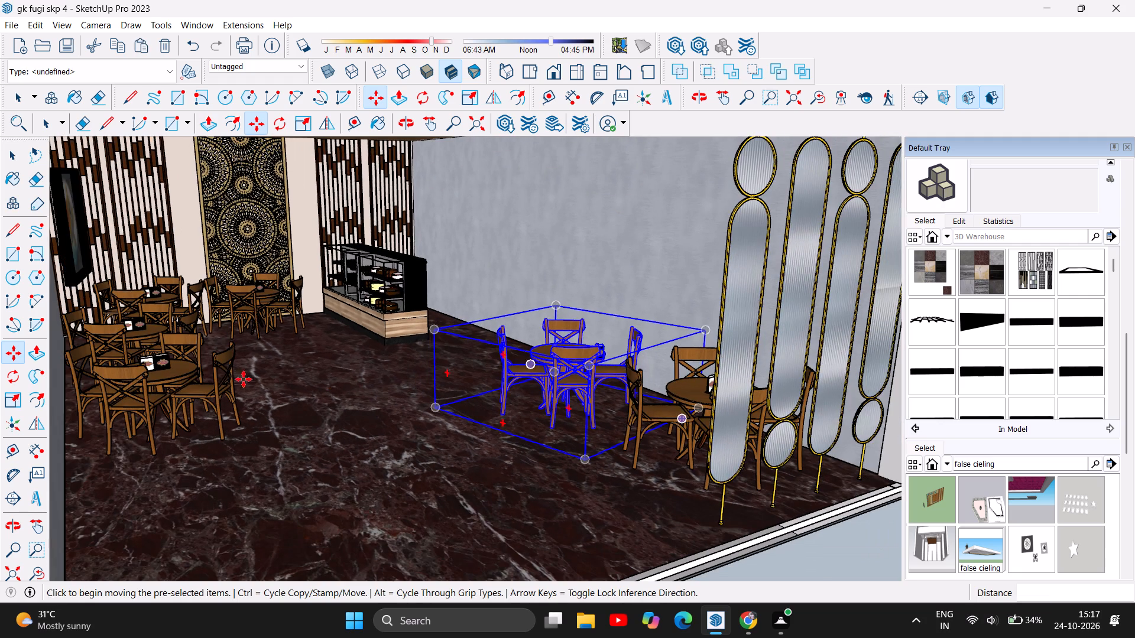
Move the front round table and chair set from the opposite side about 12' 9" to the grey side wall, beside the cake display counter.
double_click(14, 157)
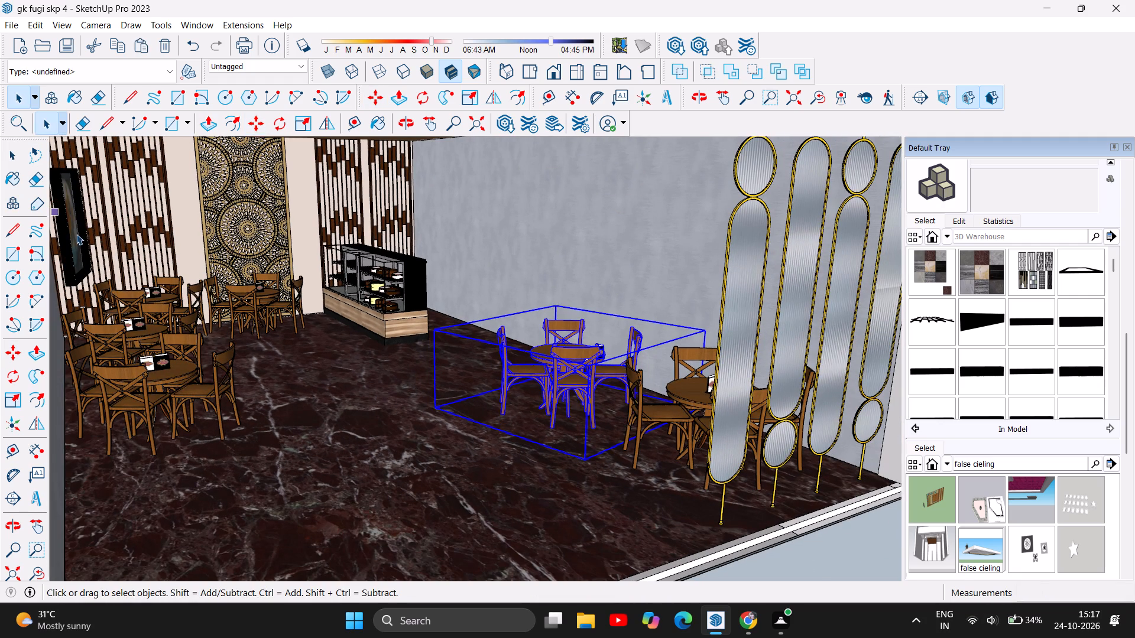
click(164, 407)
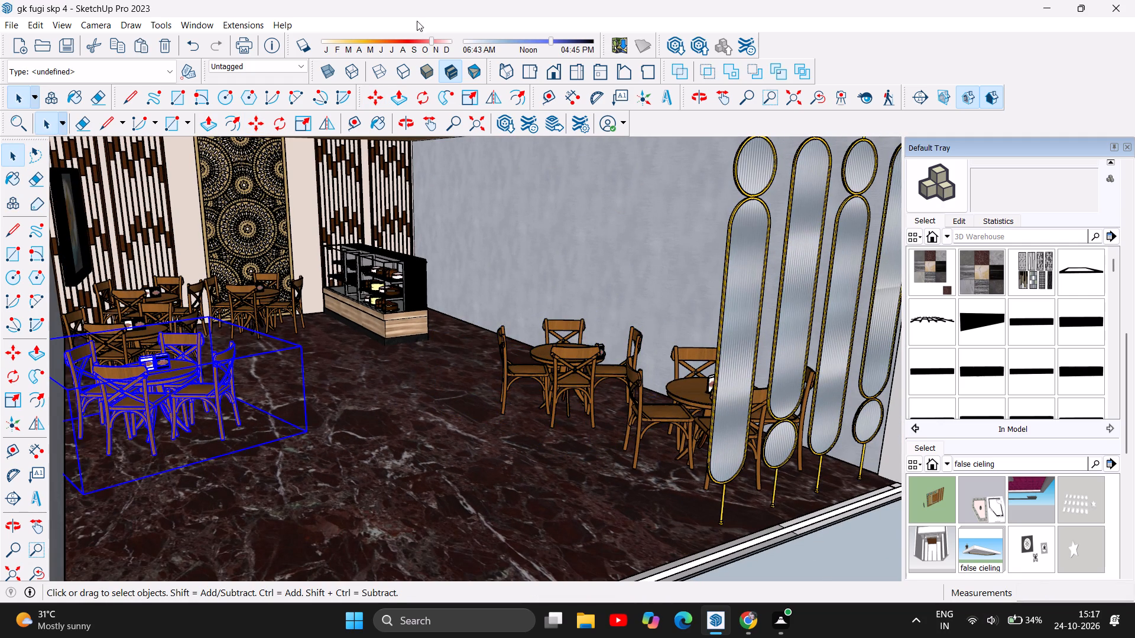
click(377, 102)
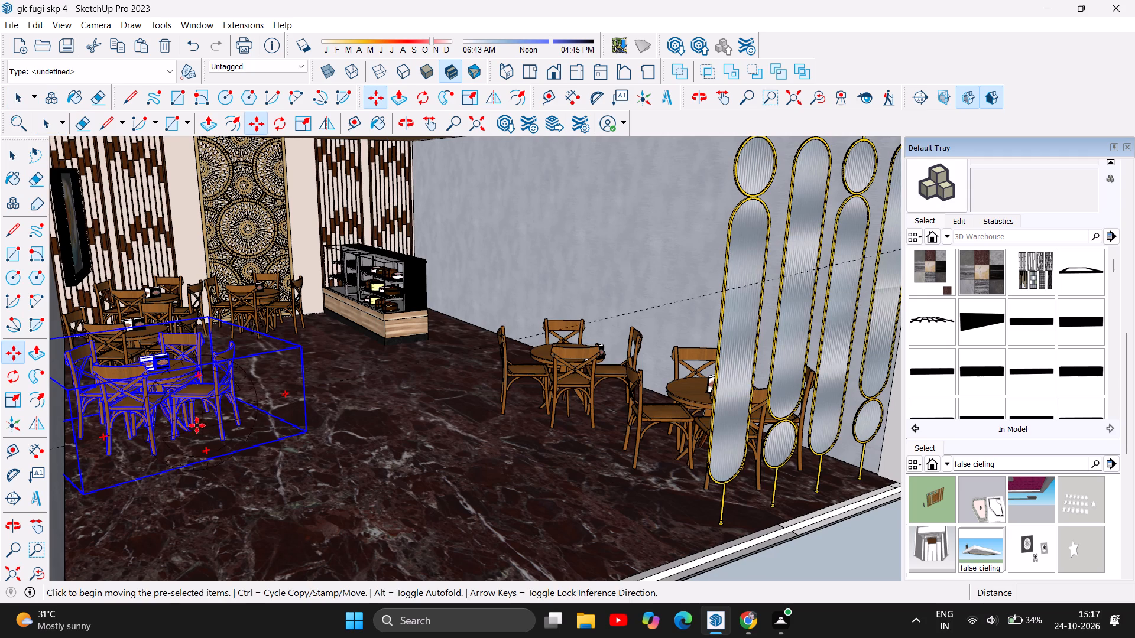
drag(150, 396, 238, 389)
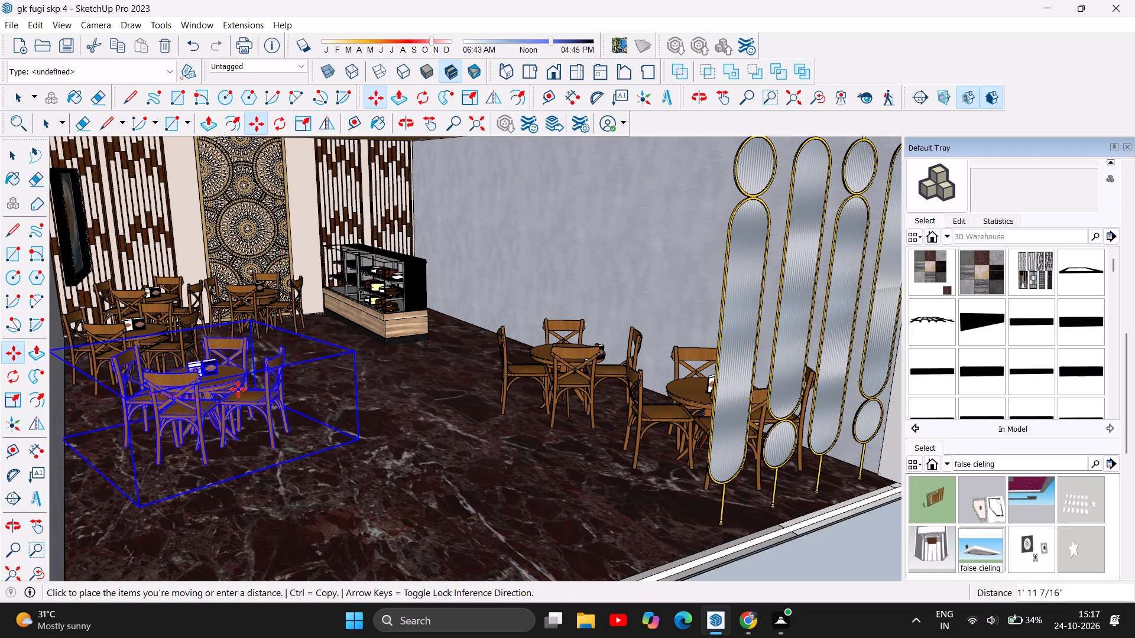
drag(238, 389, 427, 336)
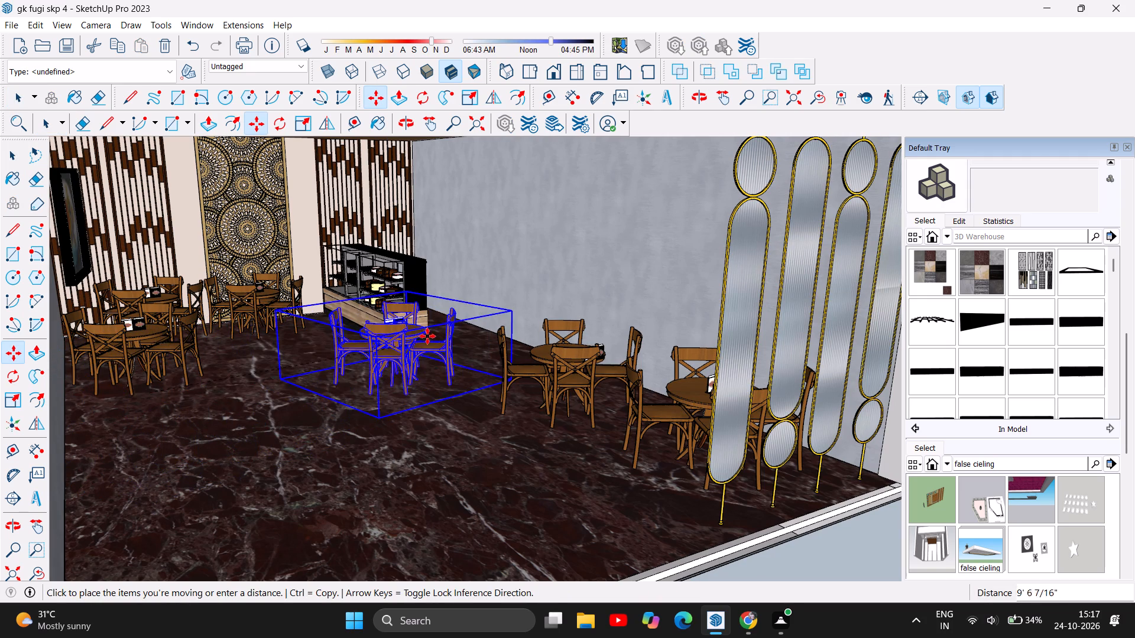
drag(427, 336, 485, 333)
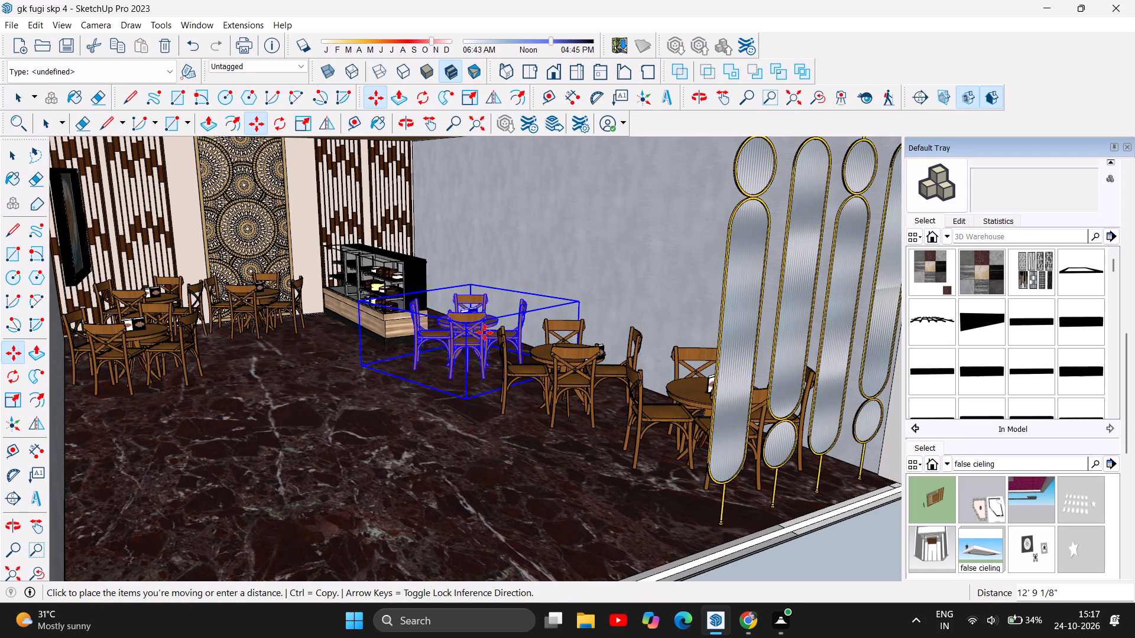
drag(485, 333, 479, 324)
Nudge the selected table and chair set into place between the cake display counter and the neighbouring set along the grey wall.
scroll(479, 324, up, 5)
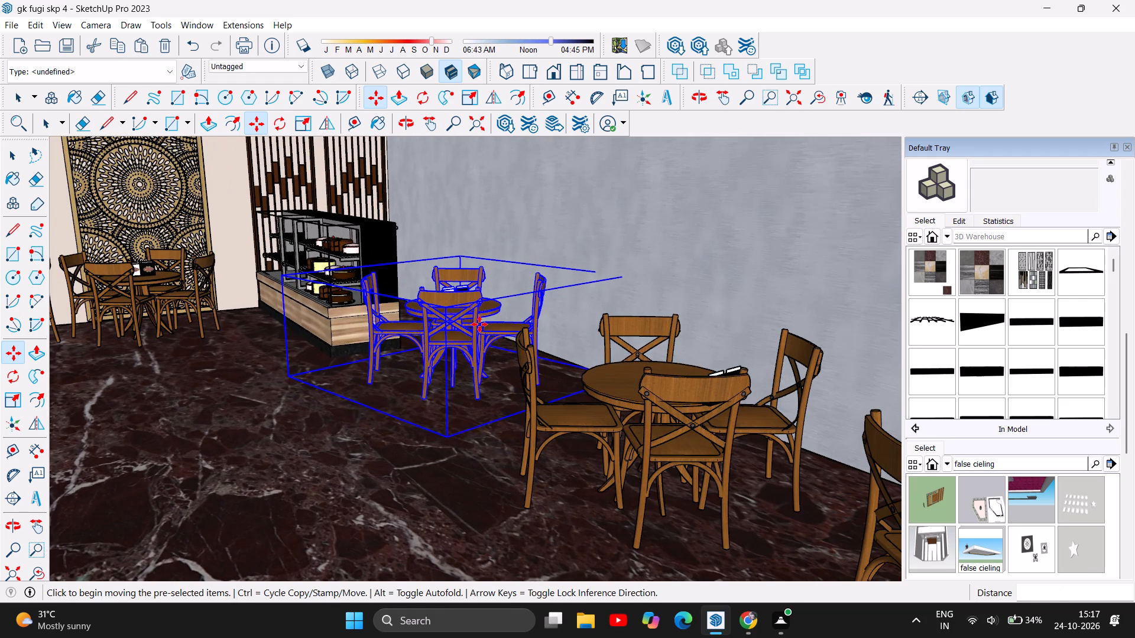
scroll(479, 324, up, 5)
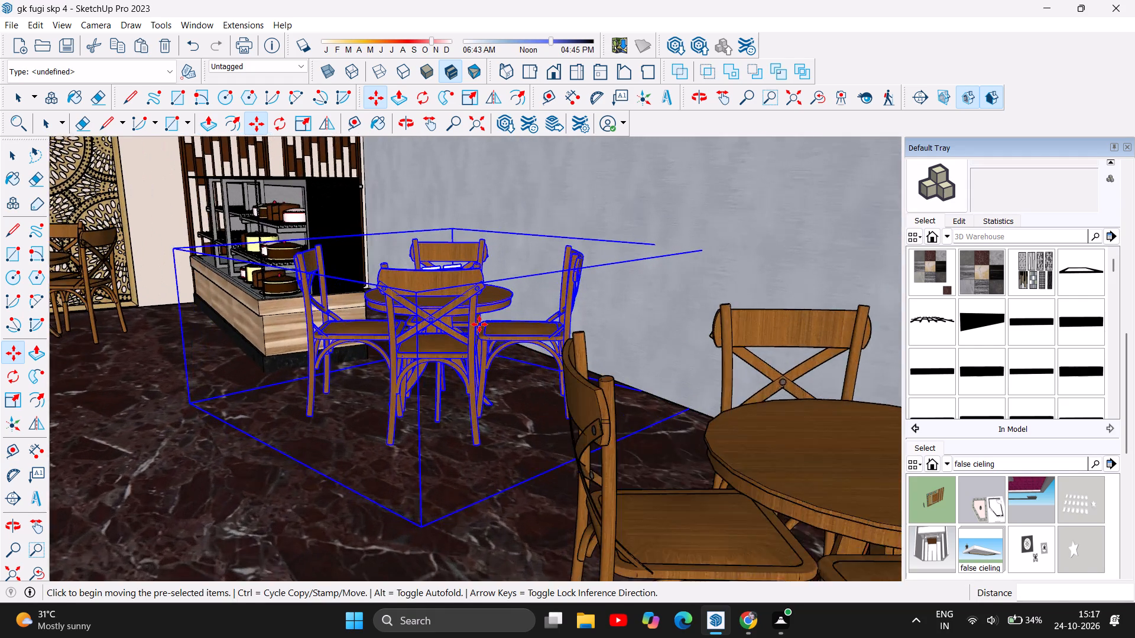
drag(410, 325, 426, 333)
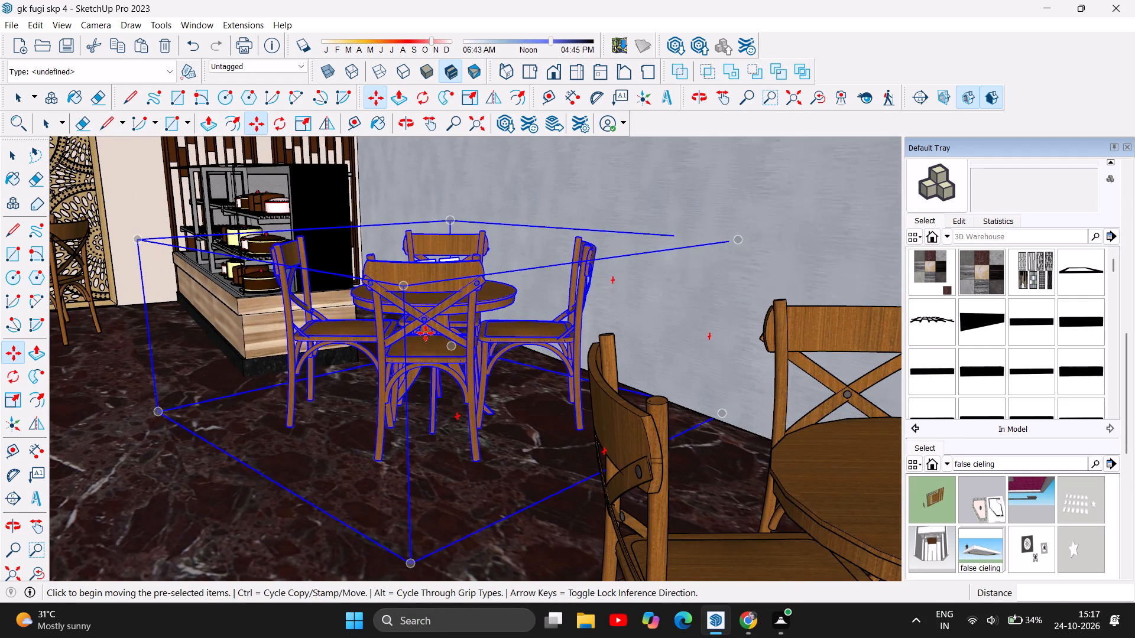
drag(426, 333, 452, 336)
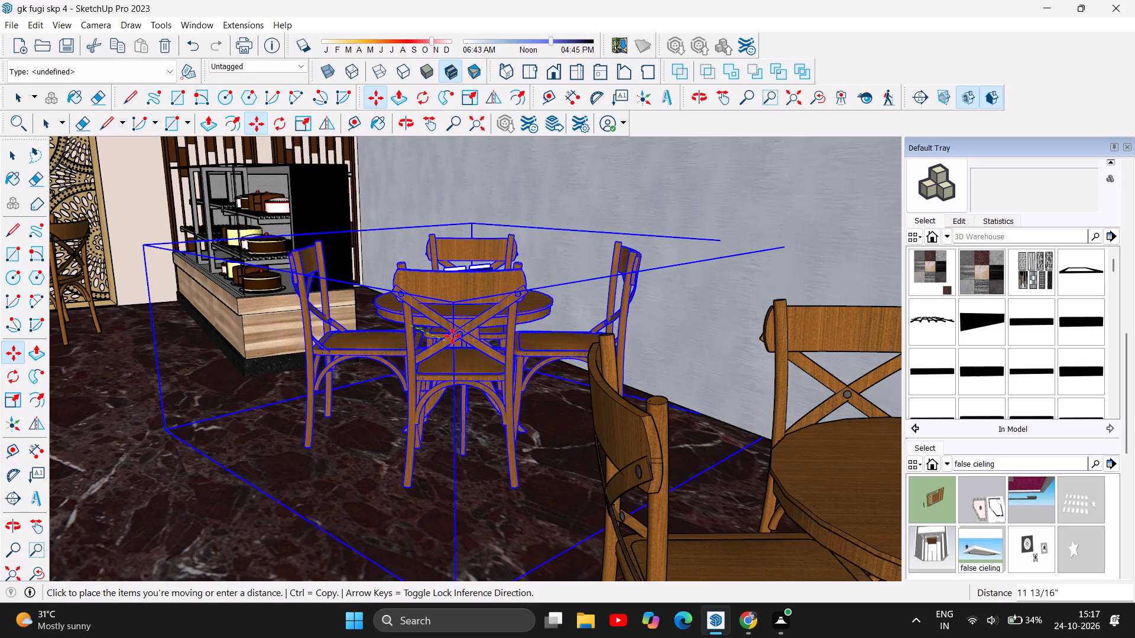
drag(452, 336, 461, 329)
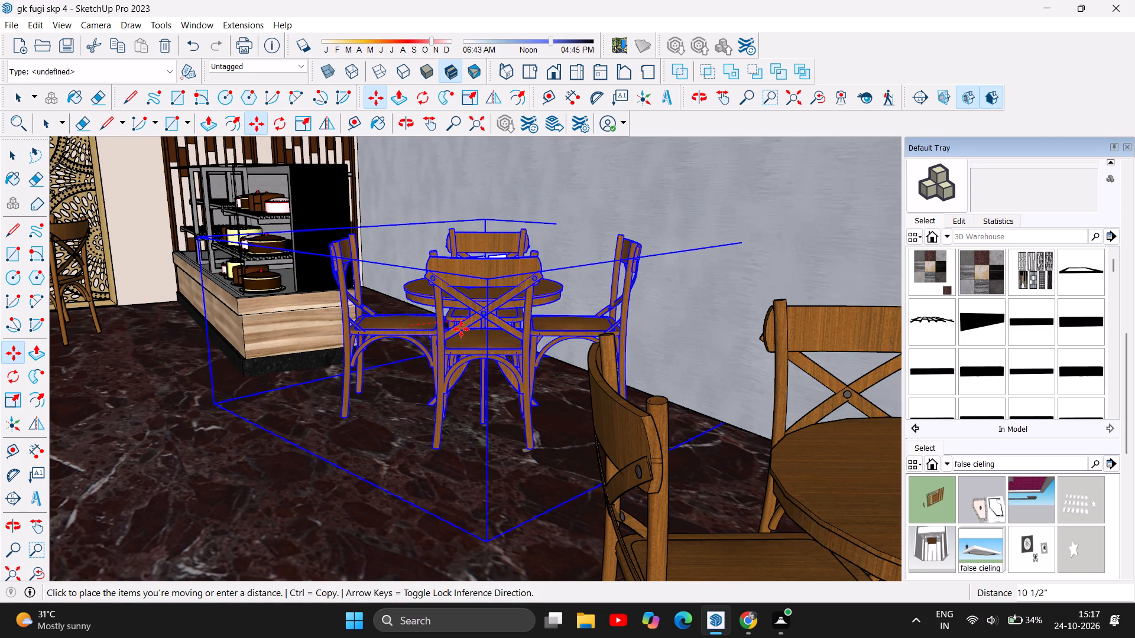
drag(461, 329, 420, 343)
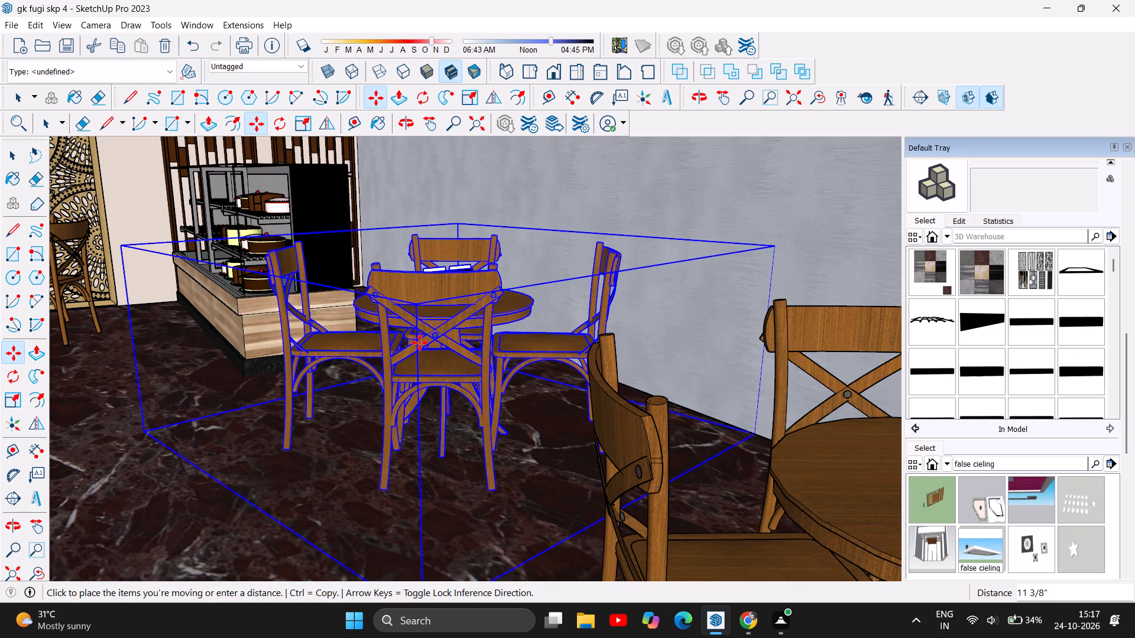
drag(420, 343, 441, 334)
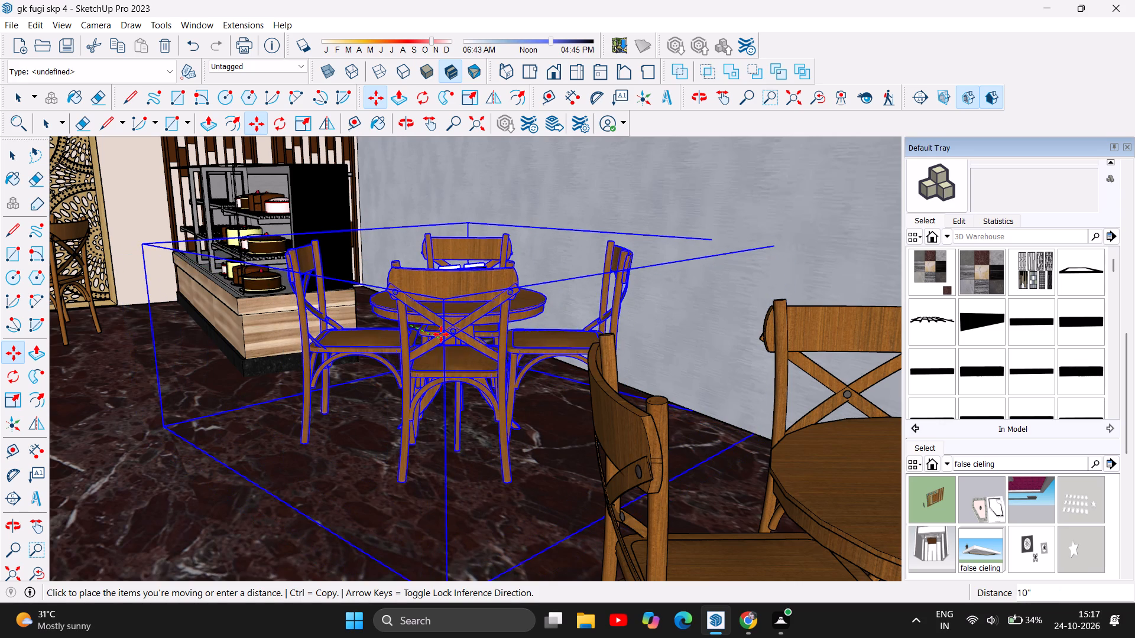
drag(441, 334, 427, 413)
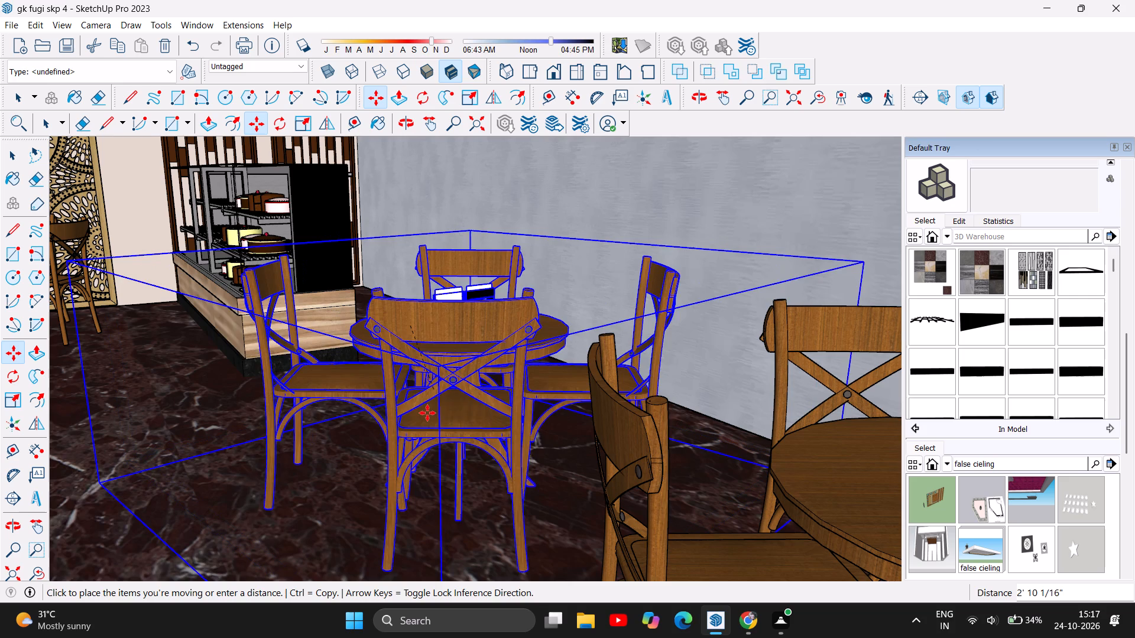
drag(427, 413, 444, 354)
Examine how the moved set's chair legs meet the marble floor.
scroll(371, 535, up, 6)
scroll(400, 491, up, 5)
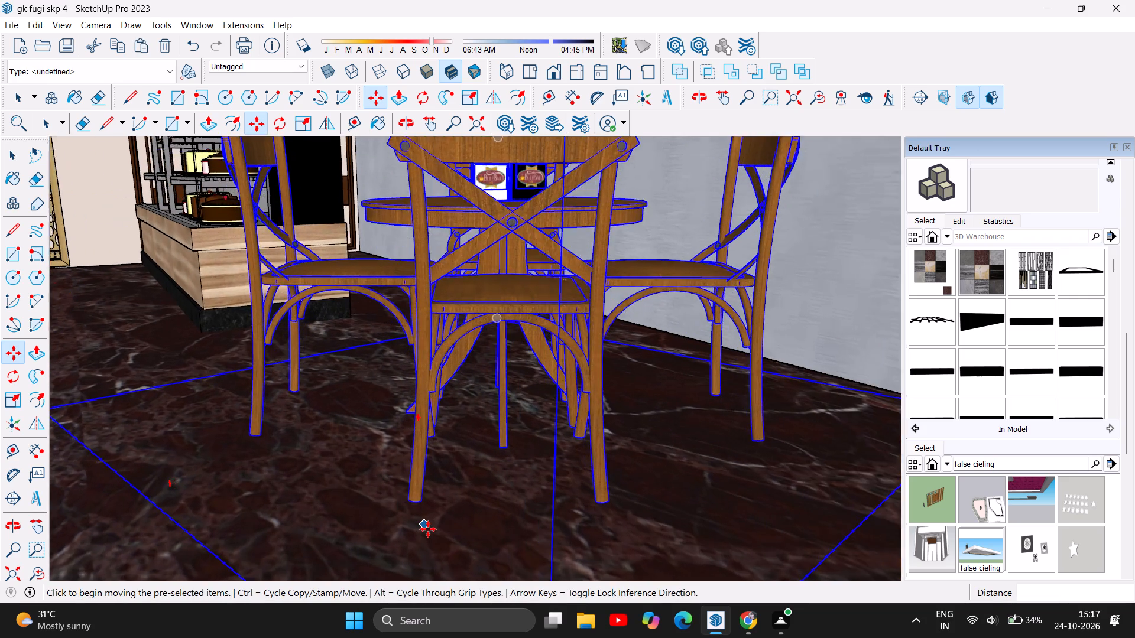
scroll(428, 529, up, 18)
scroll(383, 498, up, 7)
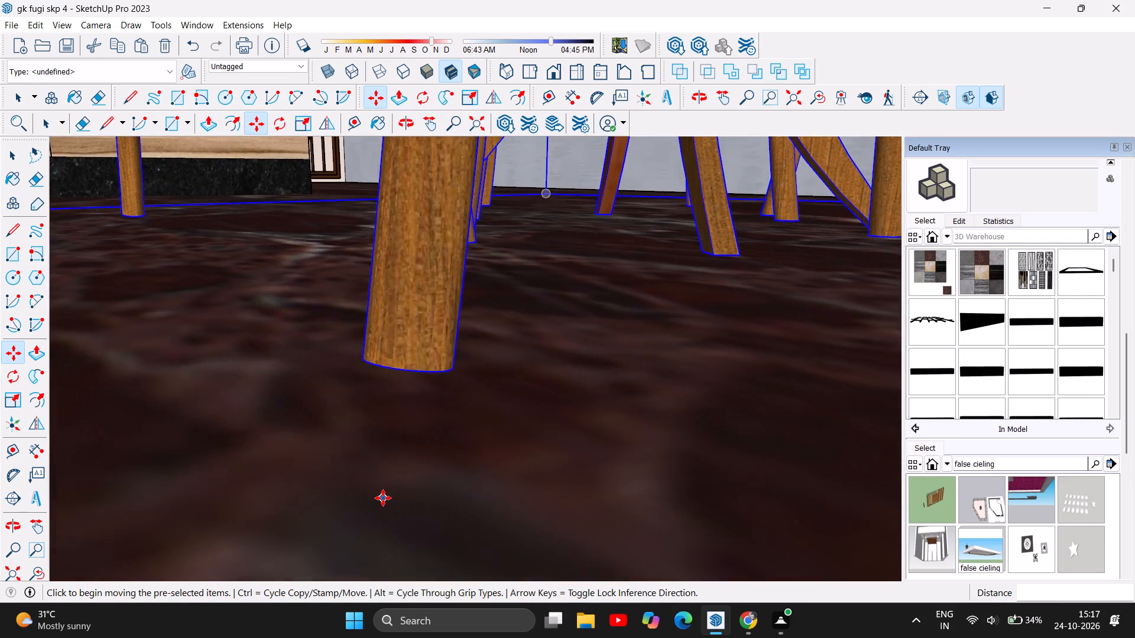
scroll(383, 498, down, 20)
scroll(335, 405, down, 6)
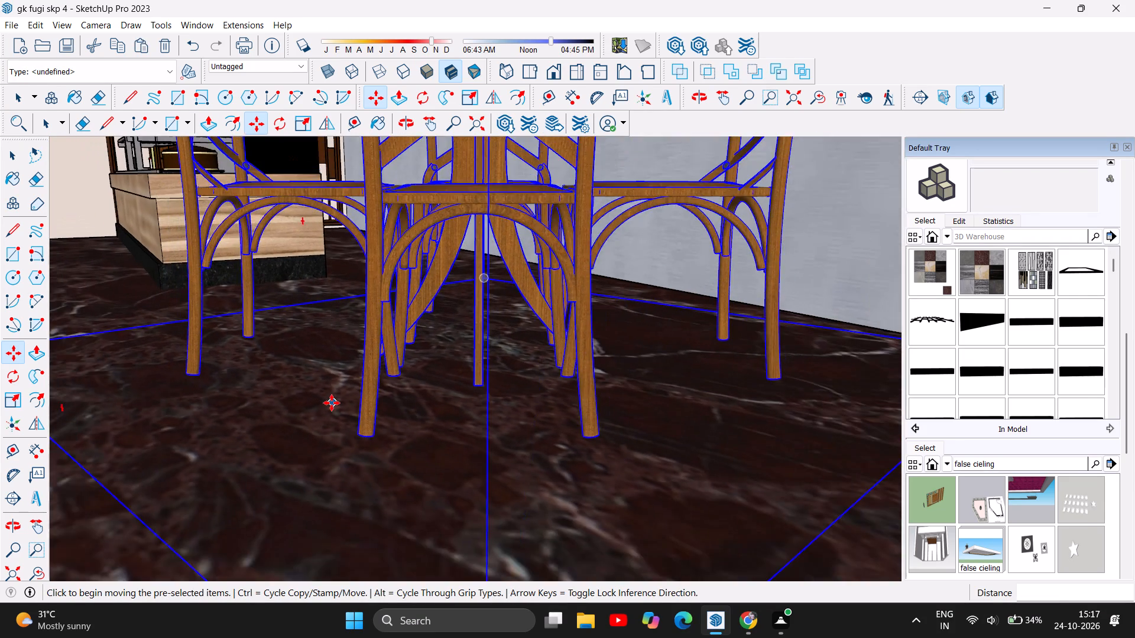
Deselect the moved set and examine the row of three round table sets between the cake display counter and the oval dividers.
scroll(332, 403, down, 19)
scroll(332, 403, down, 5)
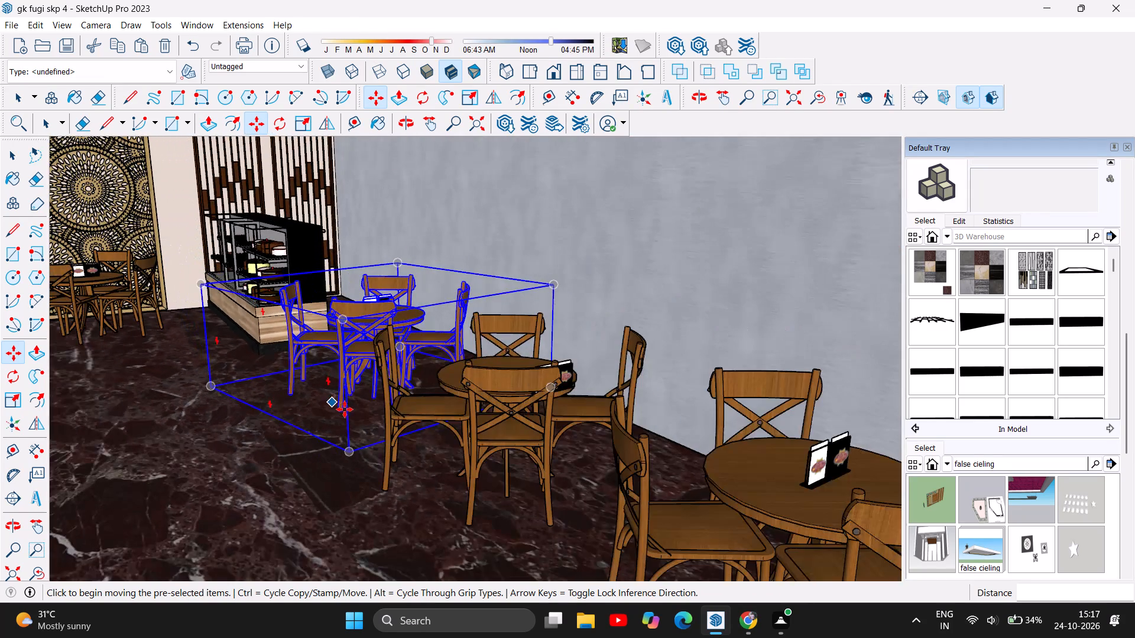
scroll(356, 406, down, 6)
scroll(478, 424, down, 10)
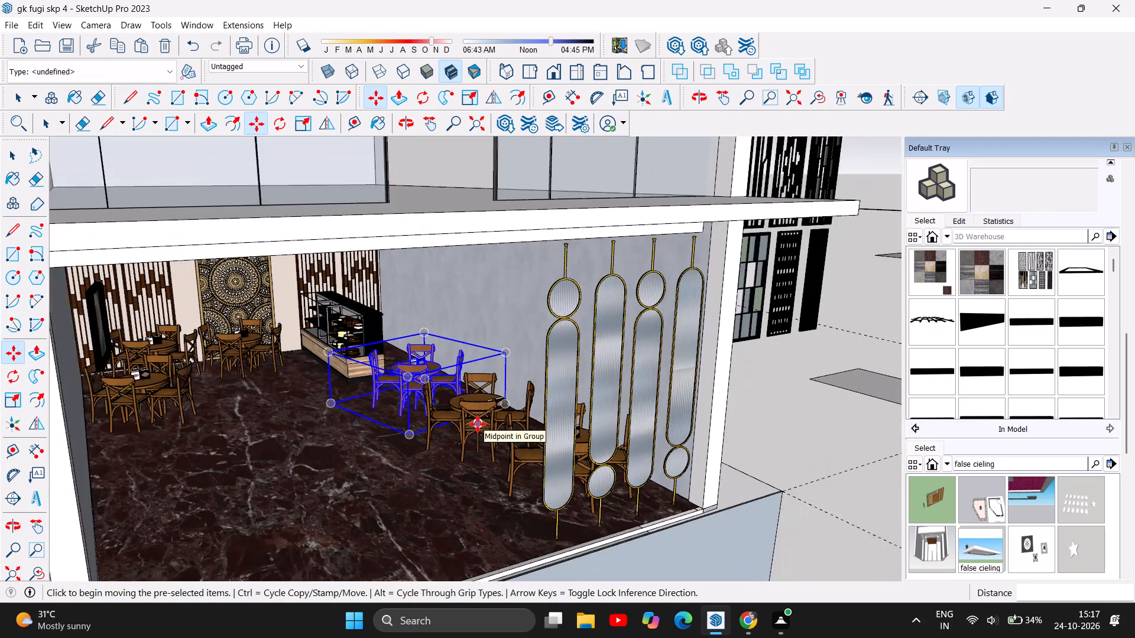
scroll(478, 424, down, 1)
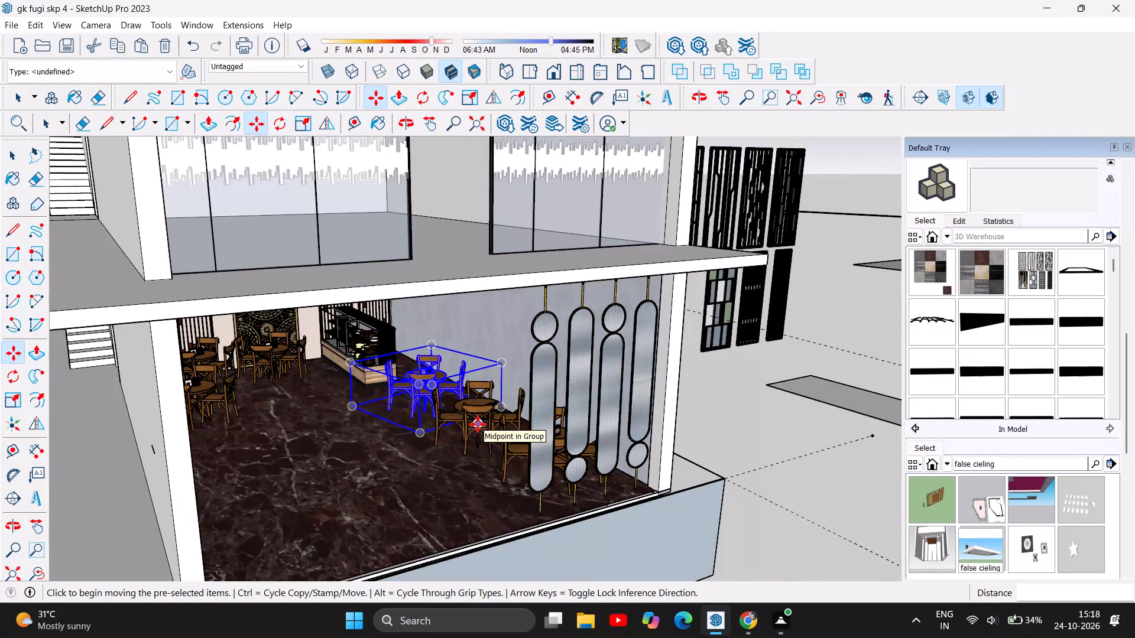
key(Escape)
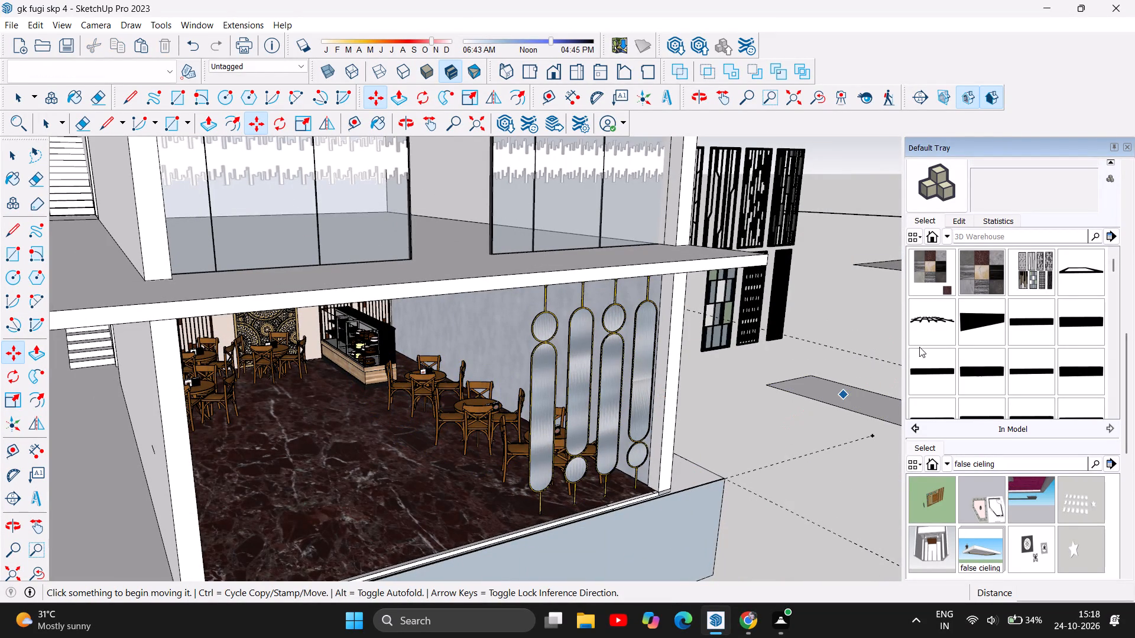
scroll(434, 488, up, 2)
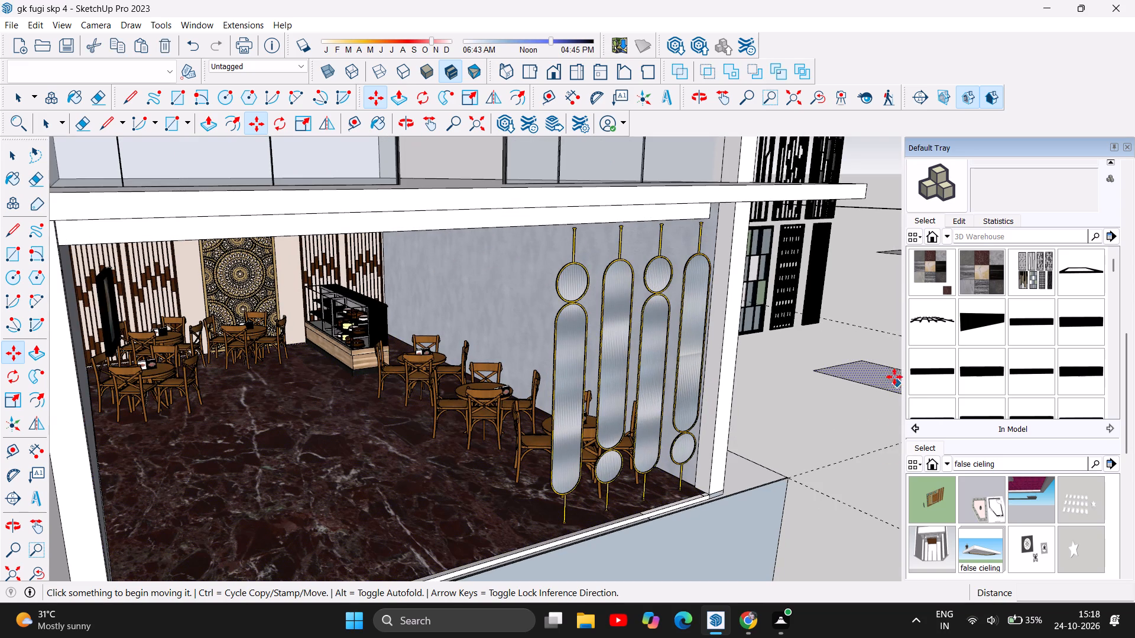
click(8, 159)
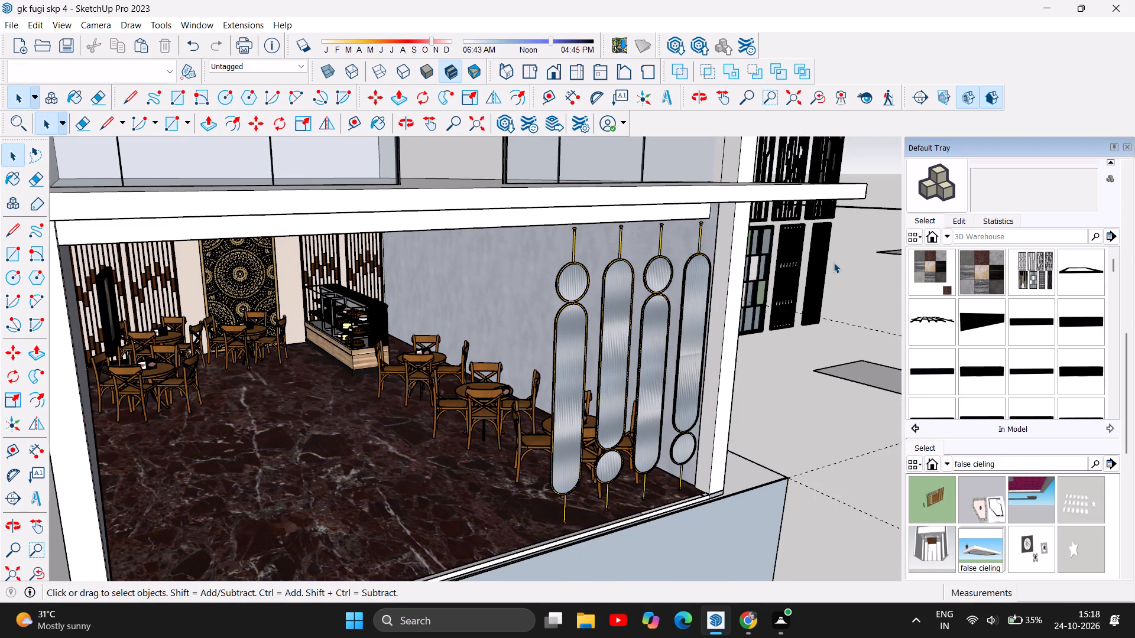
click(855, 269)
scroll(502, 377, up, 5)
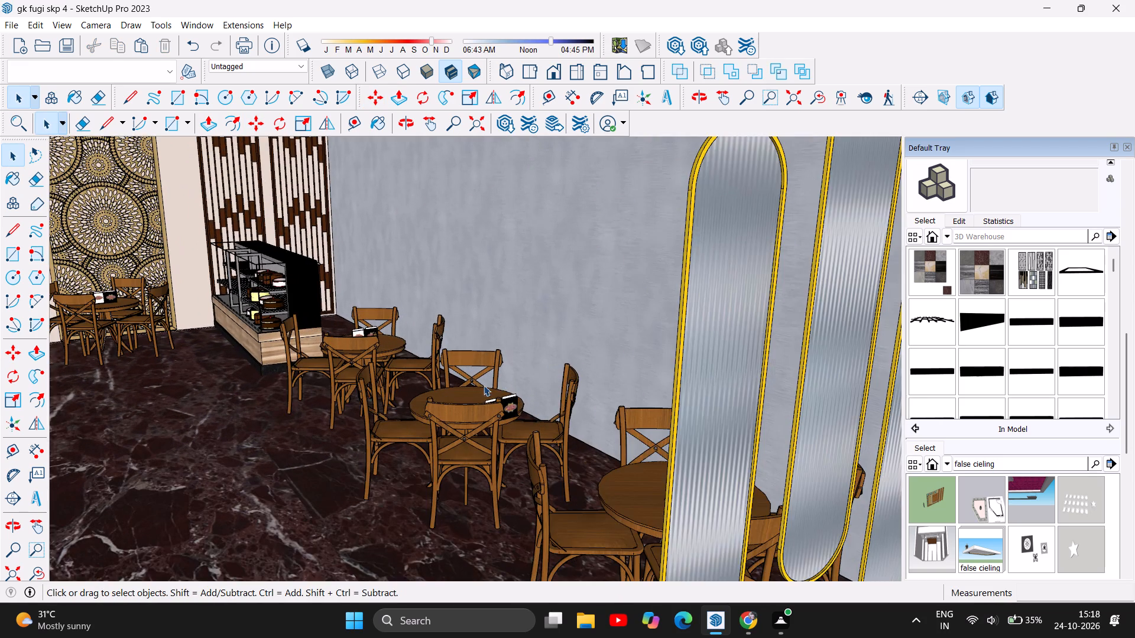
scroll(433, 393, up, 5)
scroll(343, 306, up, 2)
scroll(491, 297, down, 10)
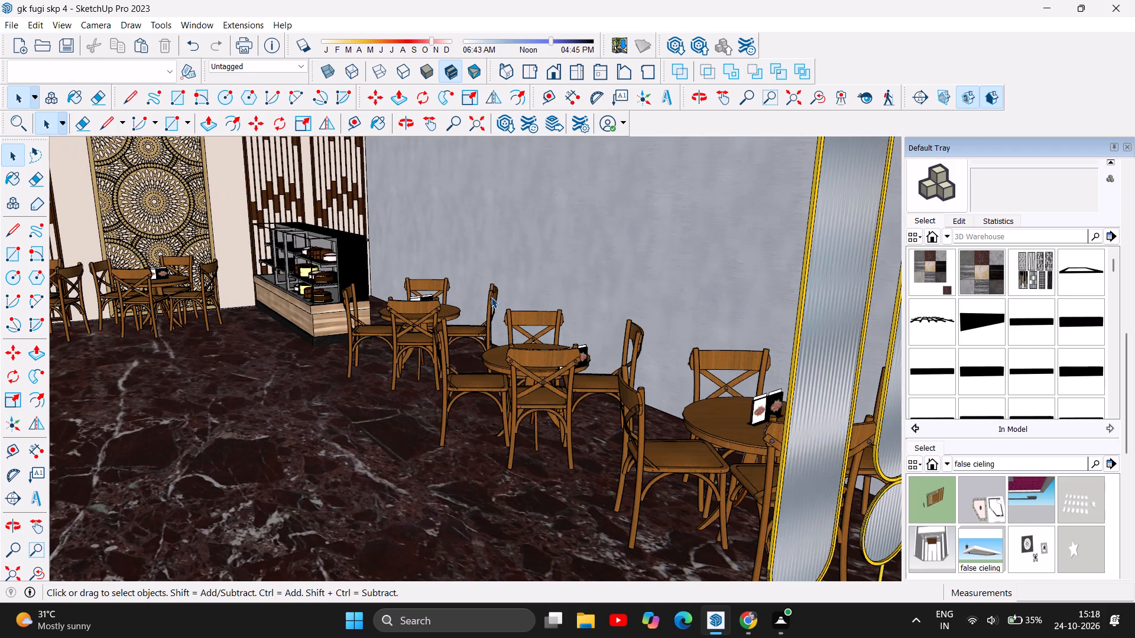
Examine the café's overall seating layout from the front opening, from the oval dividers to the patterned back wall.
scroll(491, 297, down, 4)
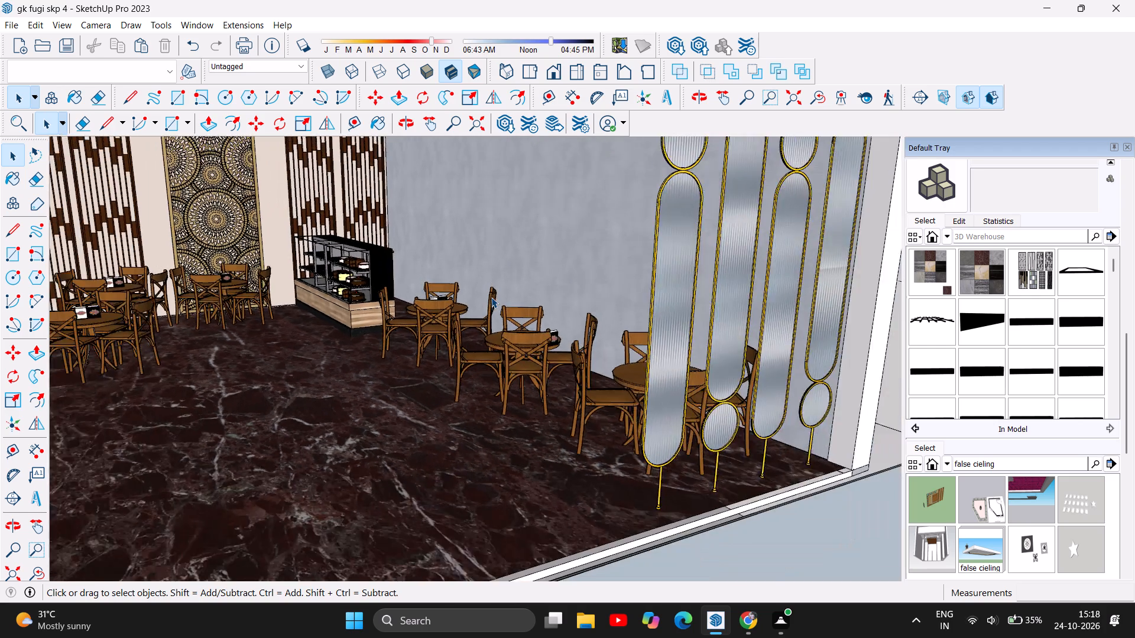
scroll(472, 306, down, 2)
scroll(335, 359, up, 2)
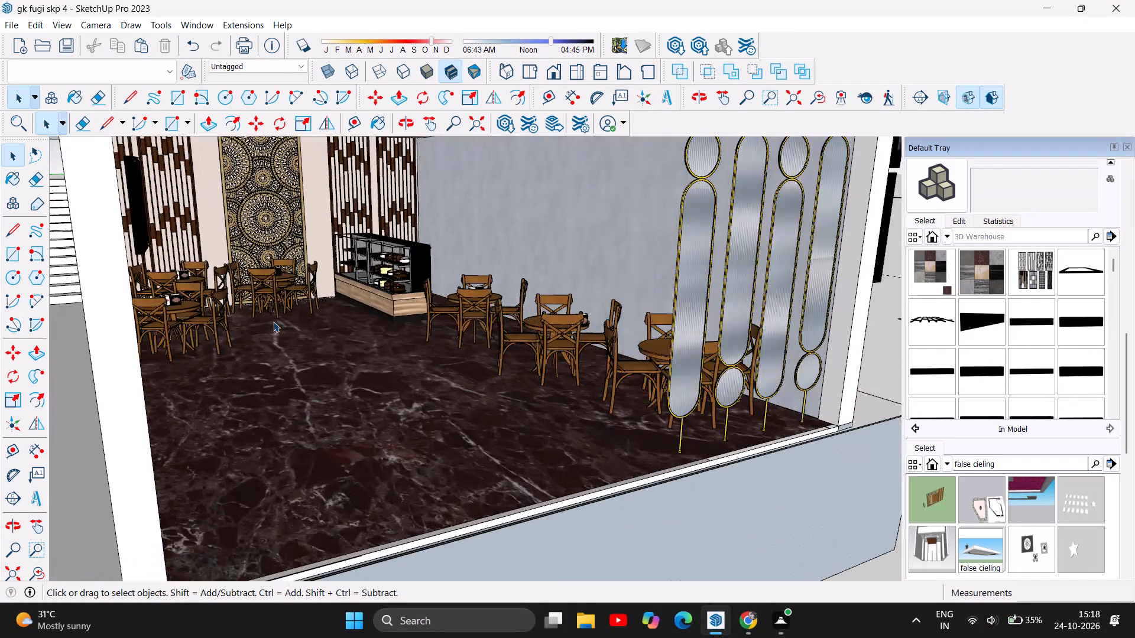
scroll(261, 316, up, 4)
scroll(172, 277, down, 4)
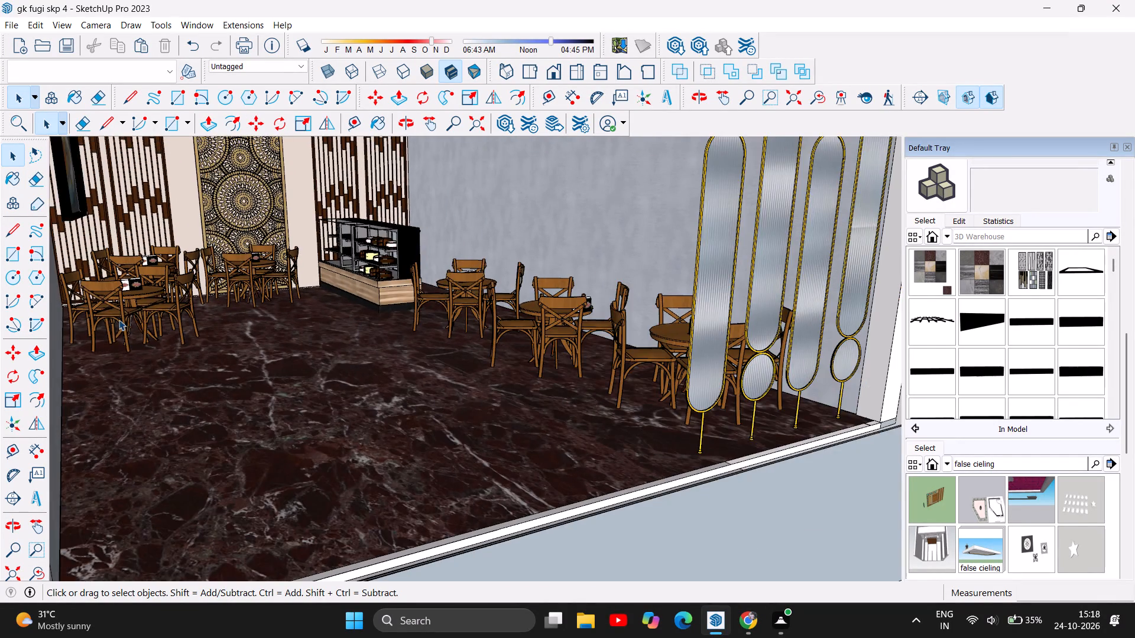
scroll(118, 323, down, 6)
scroll(157, 350, down, 4)
scroll(146, 318, up, 6)
scroll(201, 323, up, 5)
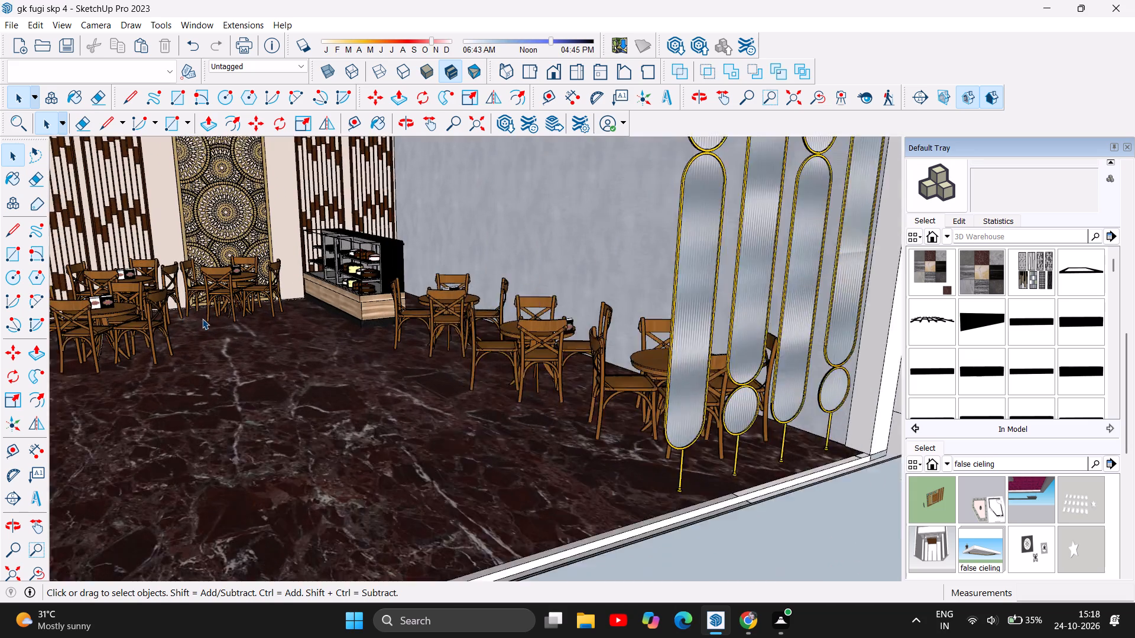
Examine the spacing of the three round table sets along the grey side wall from several angles.
click(410, 123)
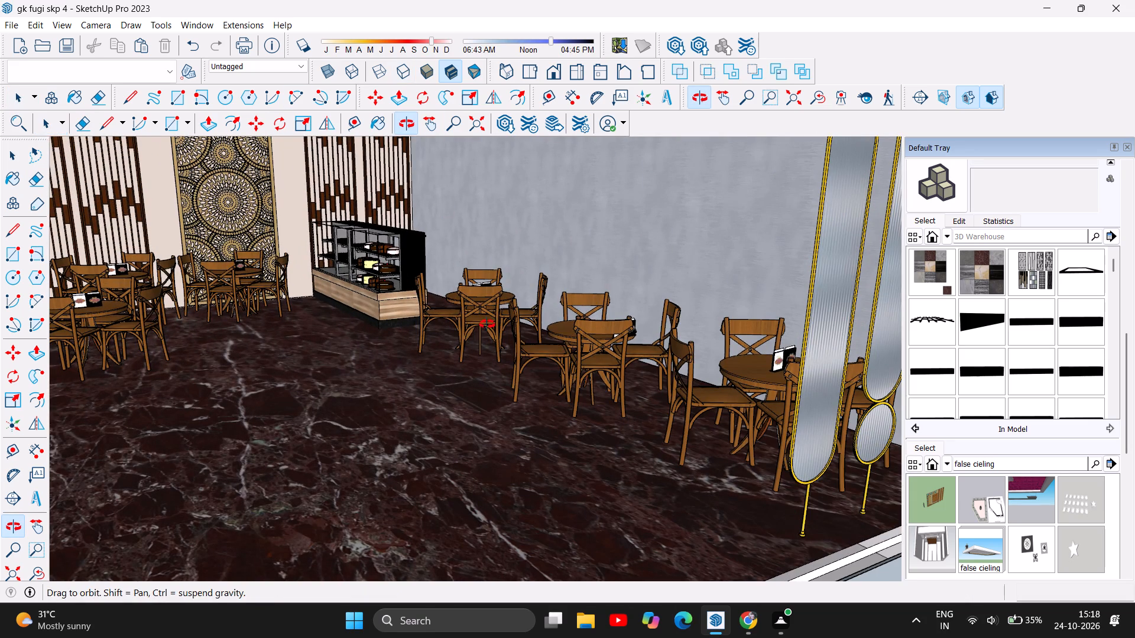
drag(498, 331, 441, 380)
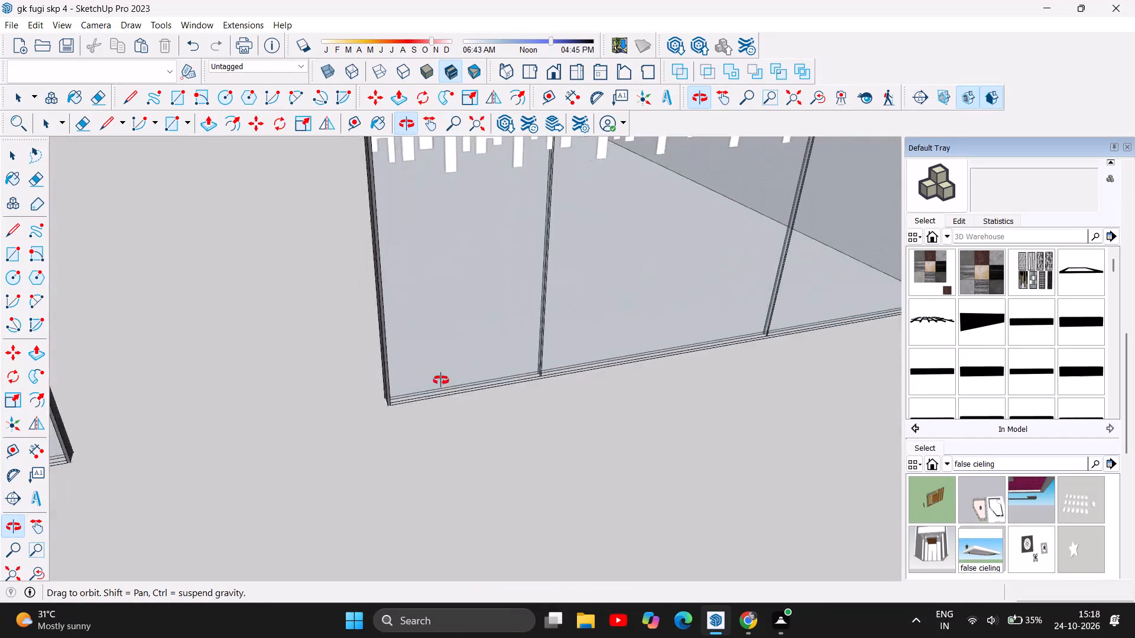
drag(441, 380, 459, 340)
scroll(488, 388, up, 5)
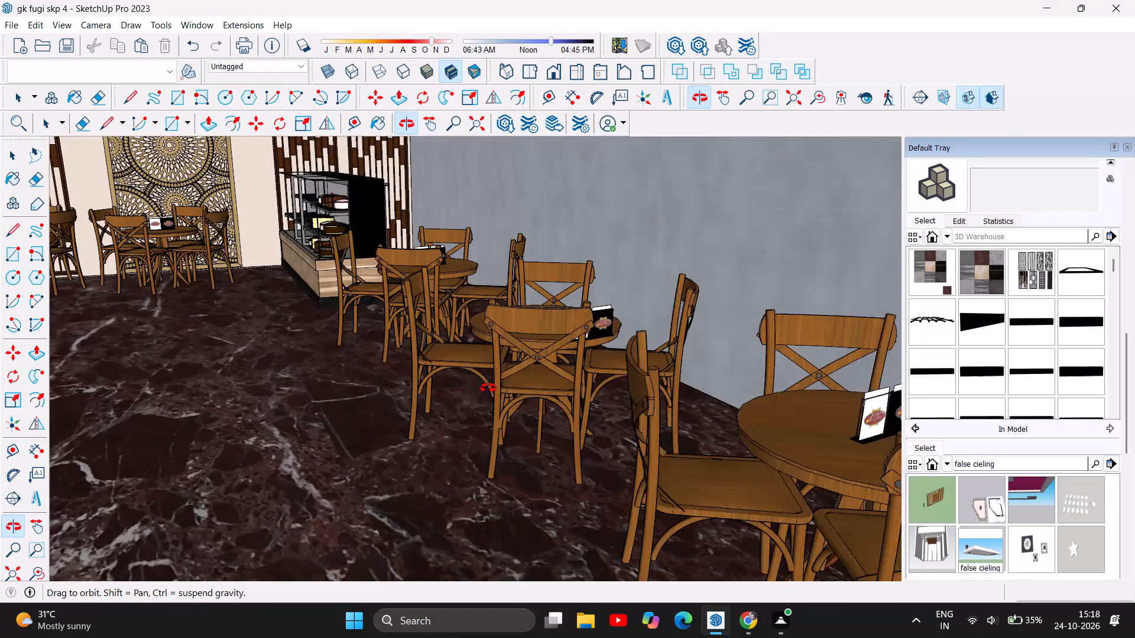
drag(372, 451, 388, 533)
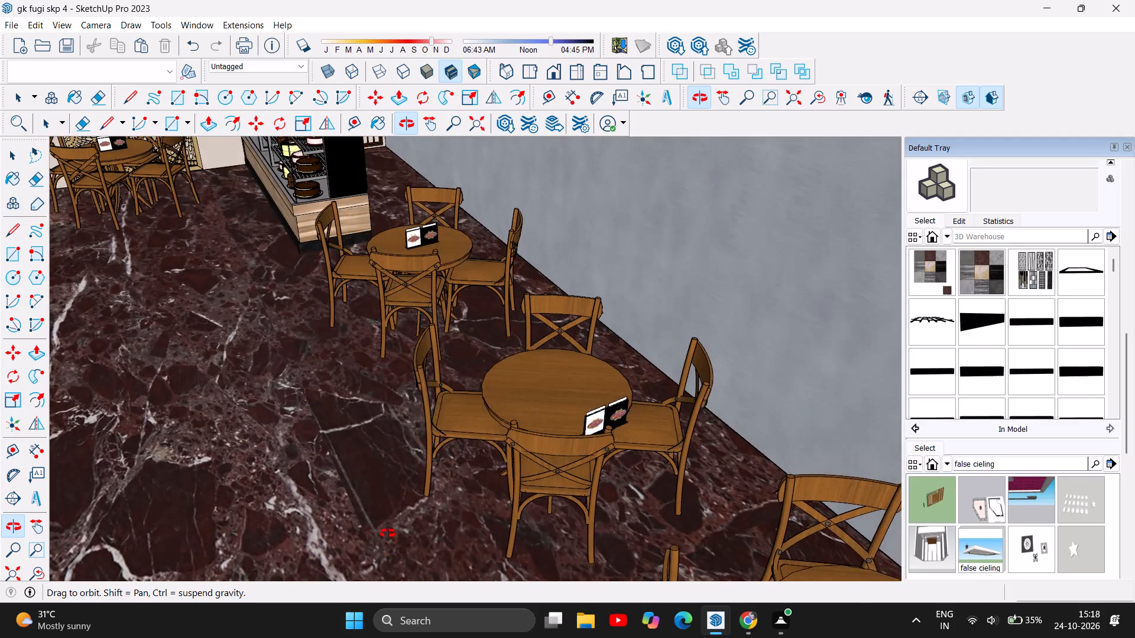
drag(388, 533, 378, 498)
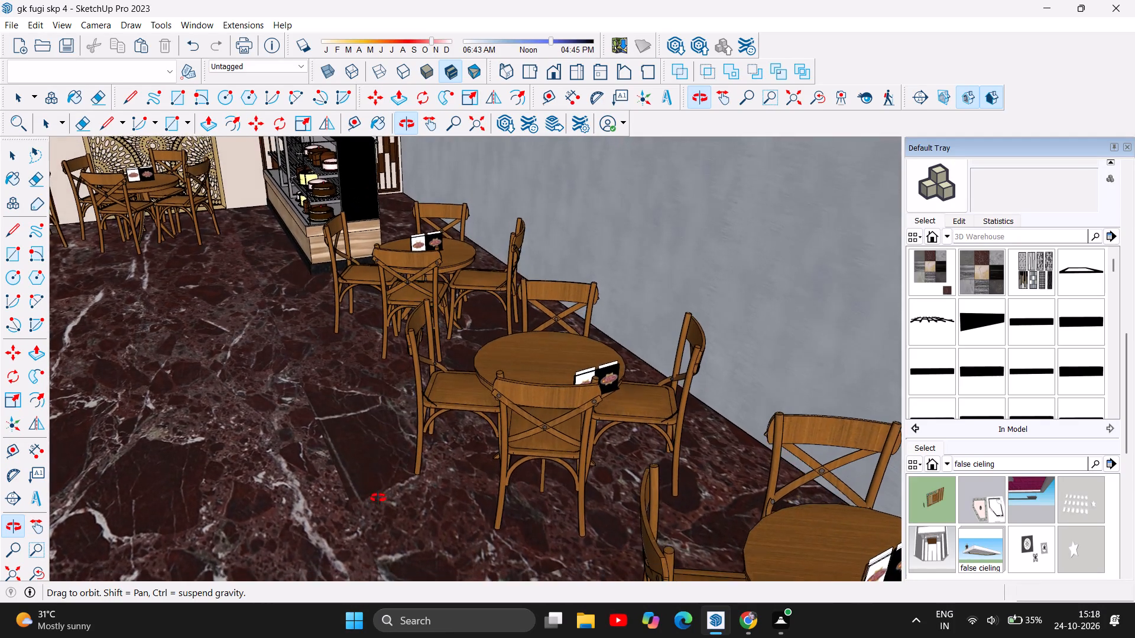
drag(378, 498, 438, 513)
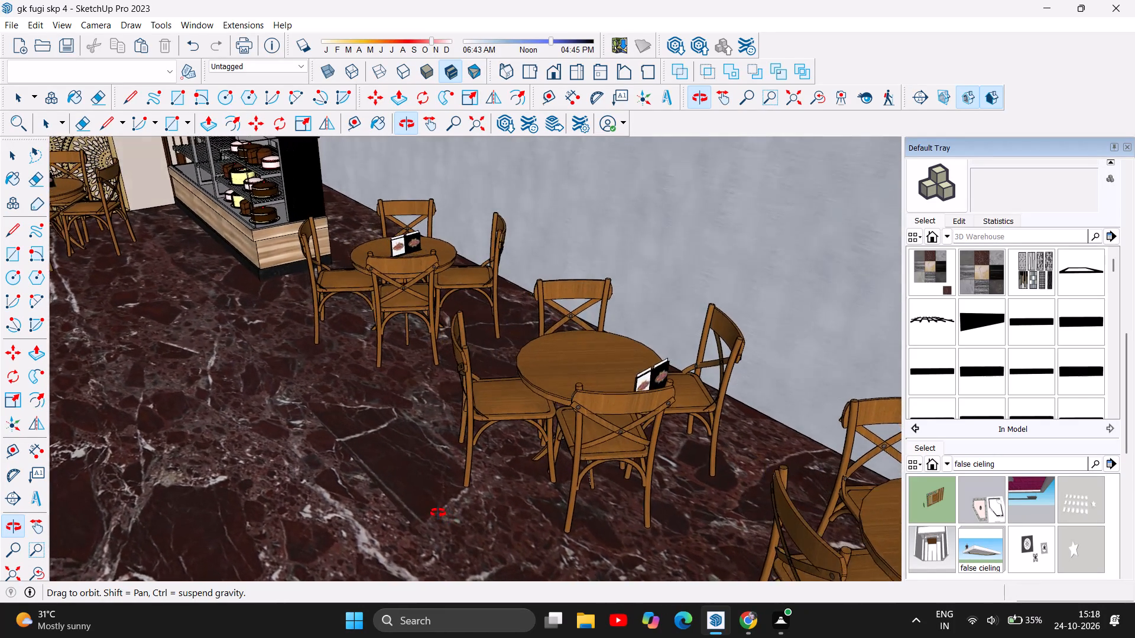
drag(438, 513, 369, 491)
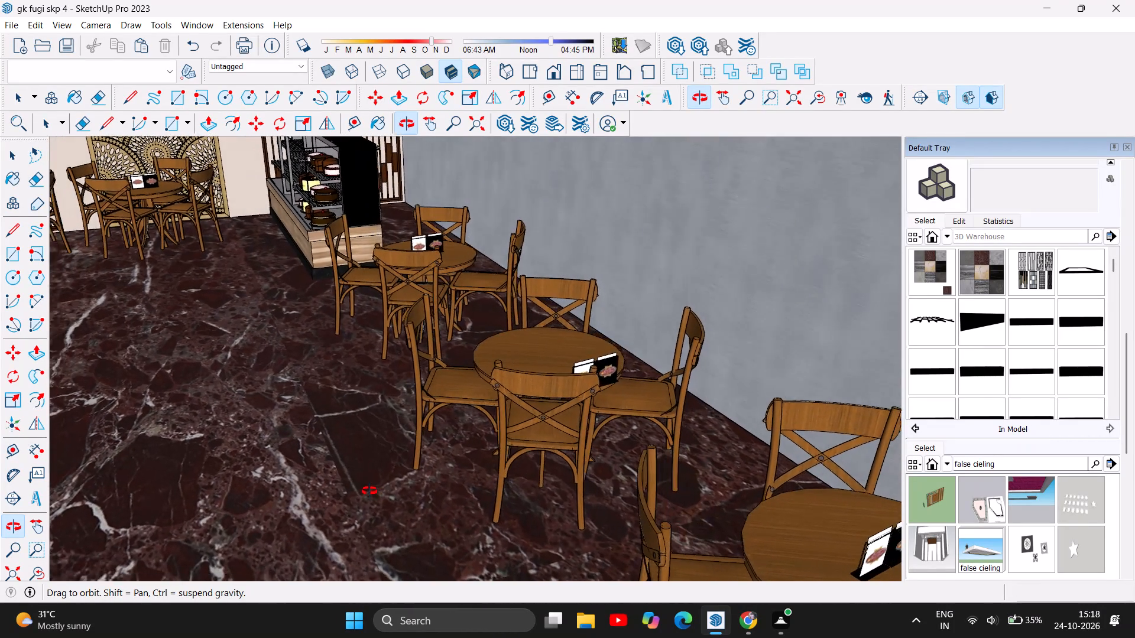
drag(369, 491, 370, 502)
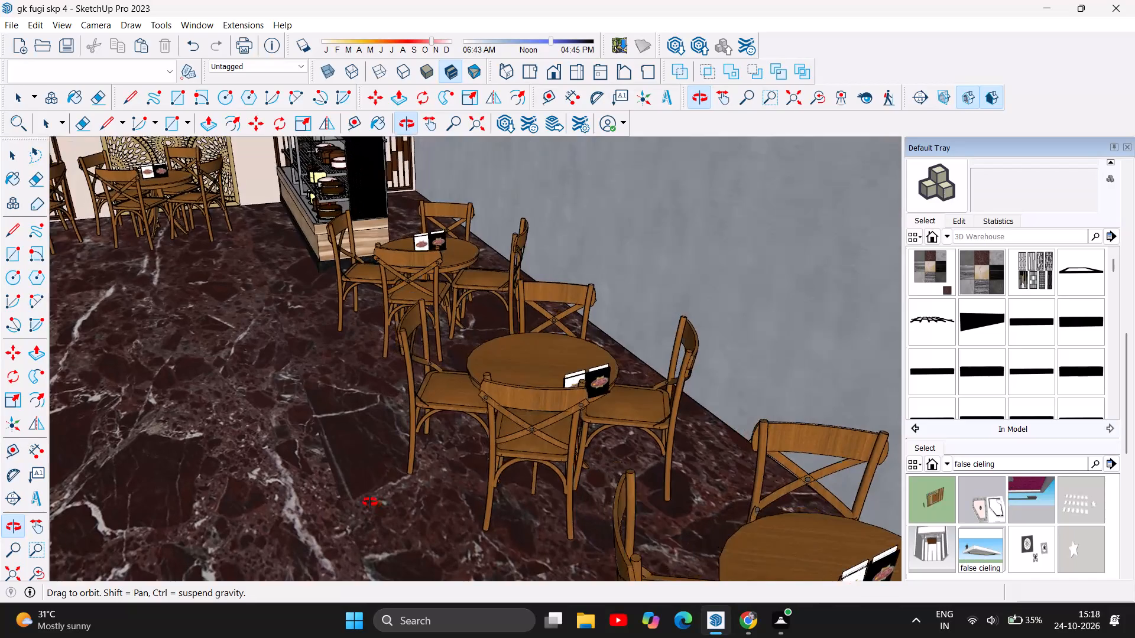
drag(370, 502, 379, 508)
scroll(371, 328, down, 4)
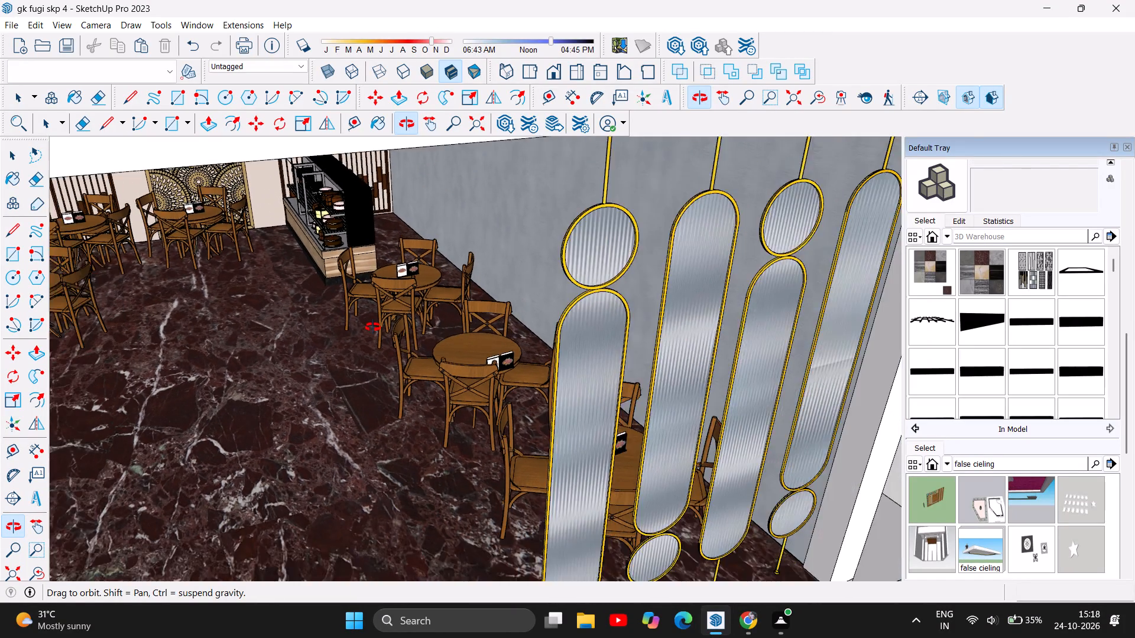
scroll(373, 327, down, 3)
drag(406, 461, 455, 467)
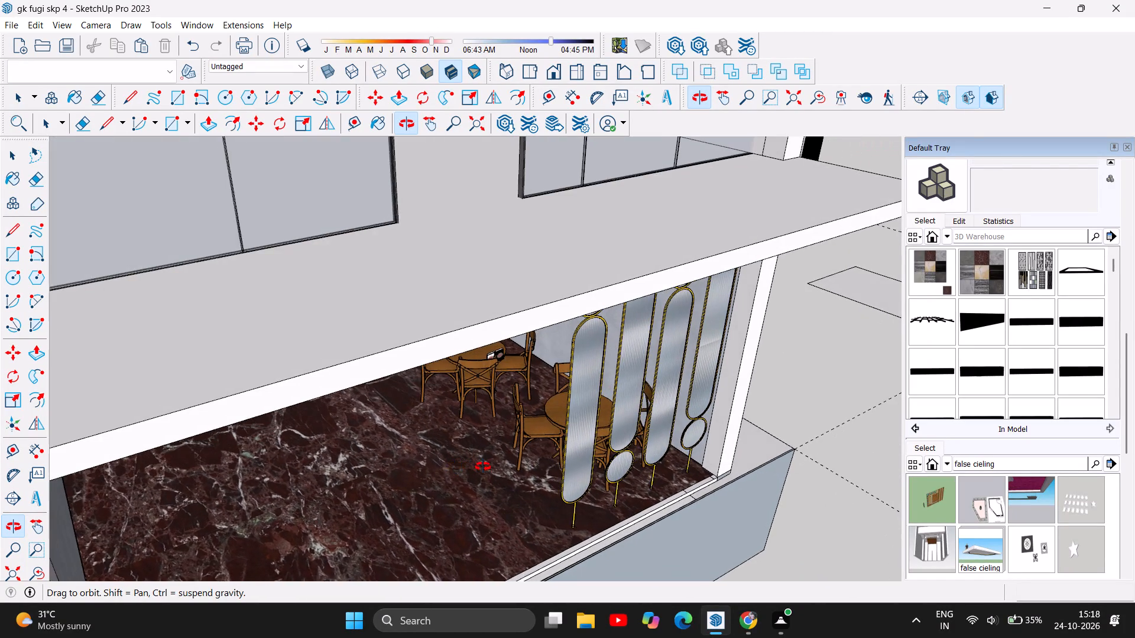
scroll(501, 463, up, 6)
drag(505, 474, 588, 483)
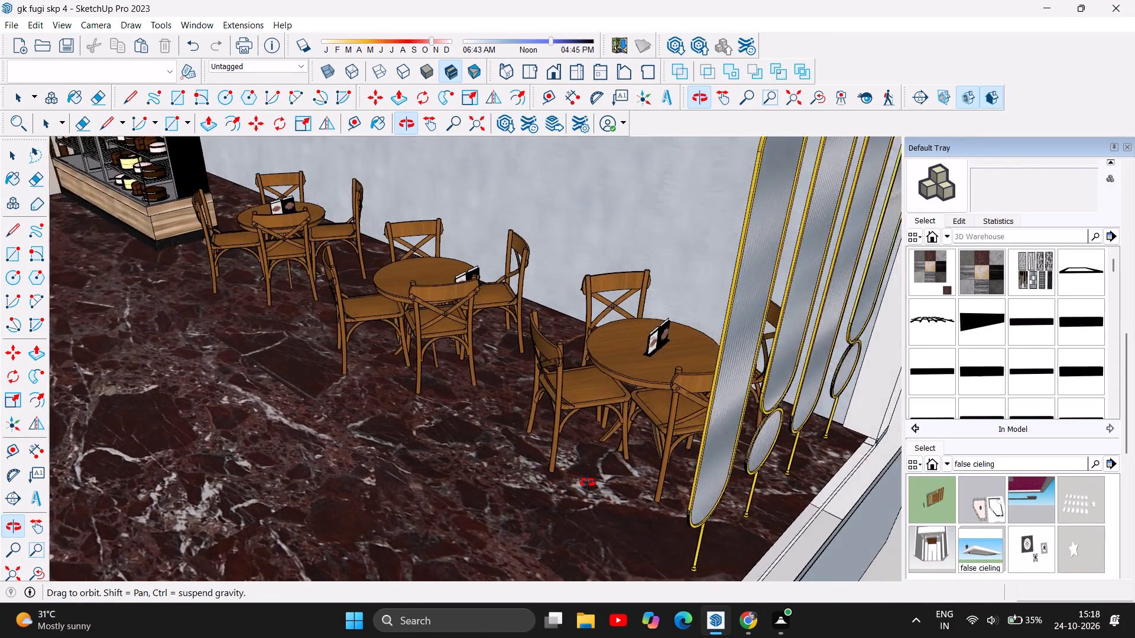
drag(588, 483, 711, 476)
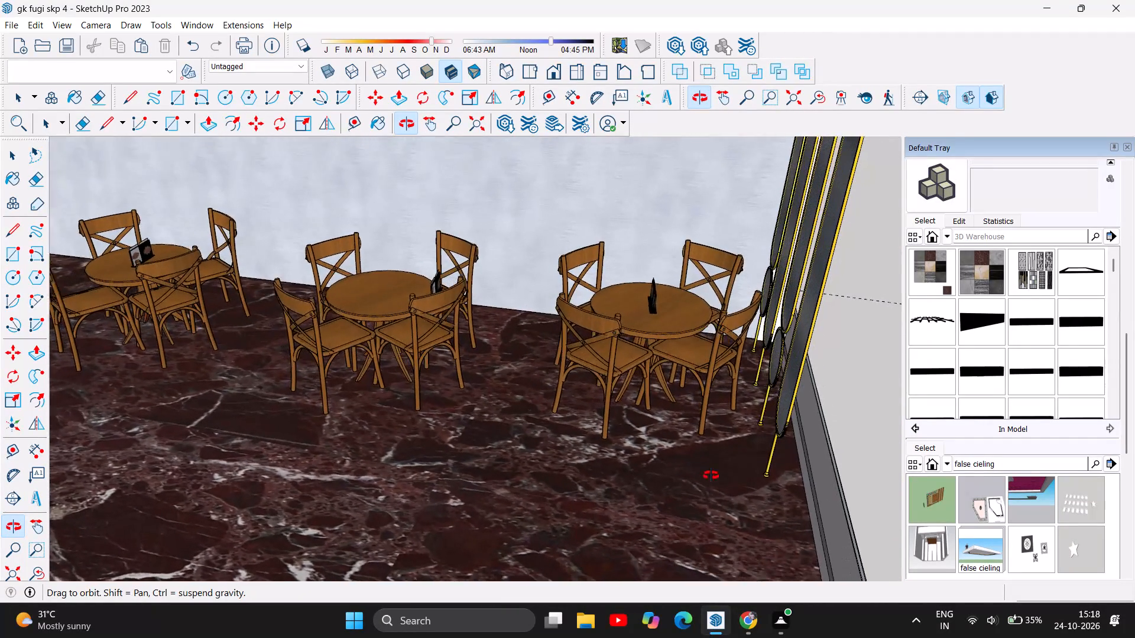
drag(711, 476, 724, 468)
drag(387, 385, 432, 371)
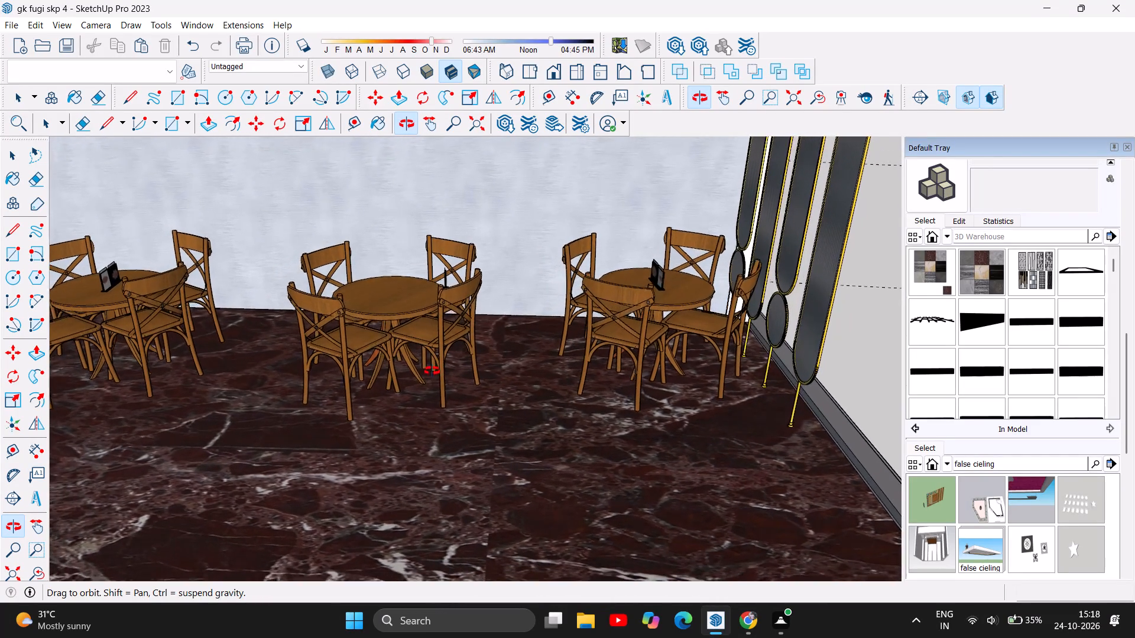
drag(432, 371, 449, 370)
Back out of the café and view the whole two-storey building from outside its front façade.
scroll(462, 364, down, 2)
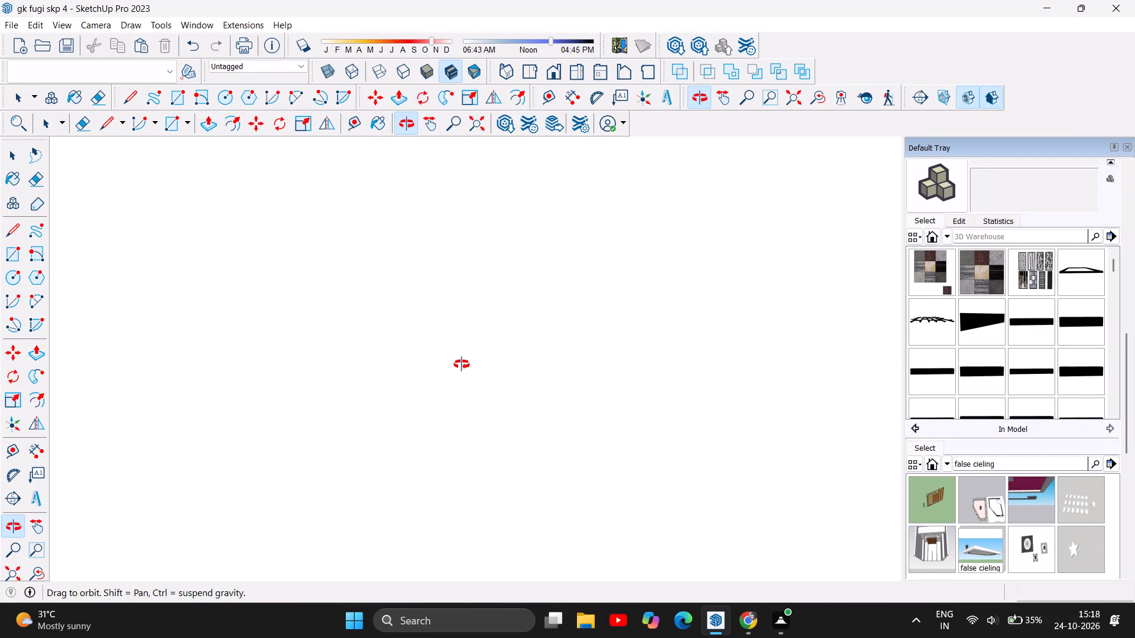
drag(505, 369, 260, 365)
drag(260, 365, 140, 364)
scroll(164, 353, down, 8)
scroll(420, 401, down, 5)
click(420, 401)
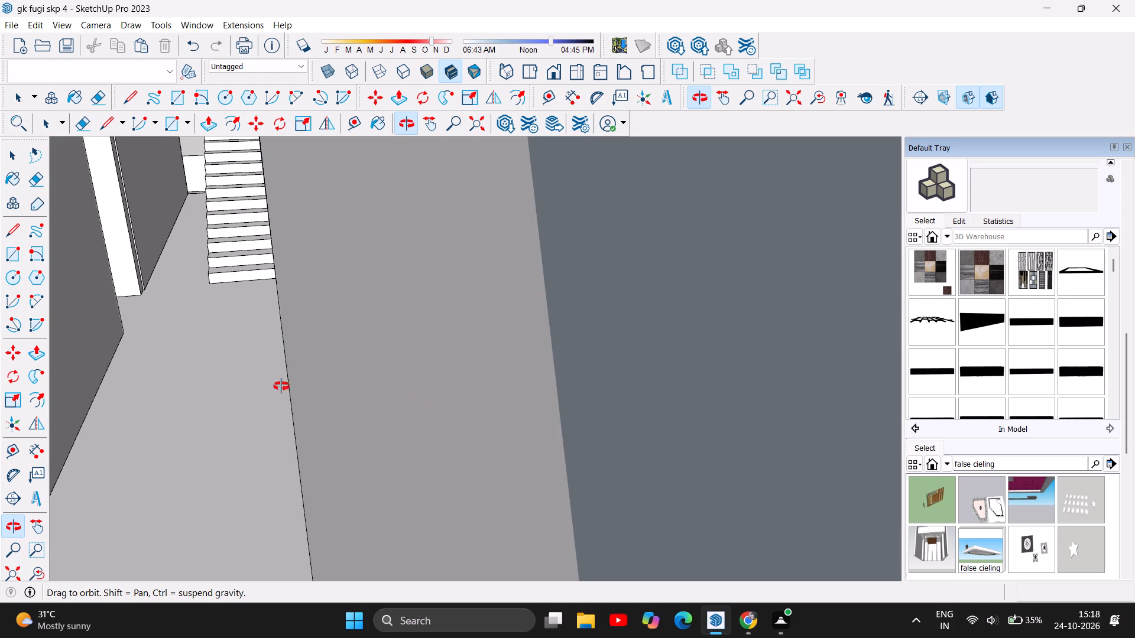
scroll(252, 394, down, 9)
scroll(197, 406, down, 6)
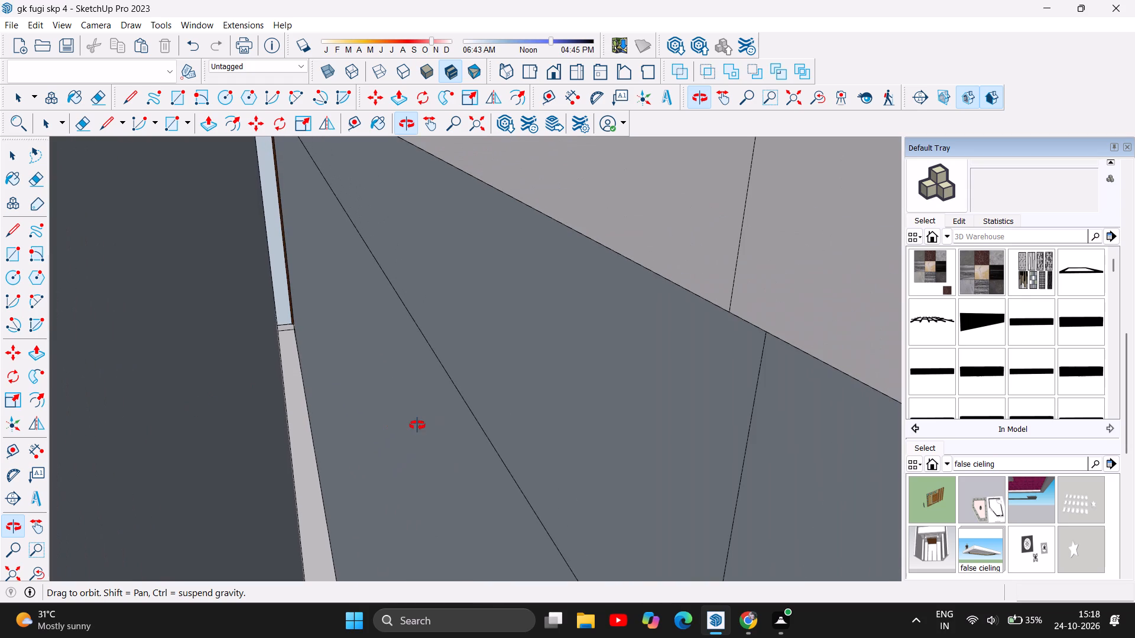
drag(500, 442, 352, 376)
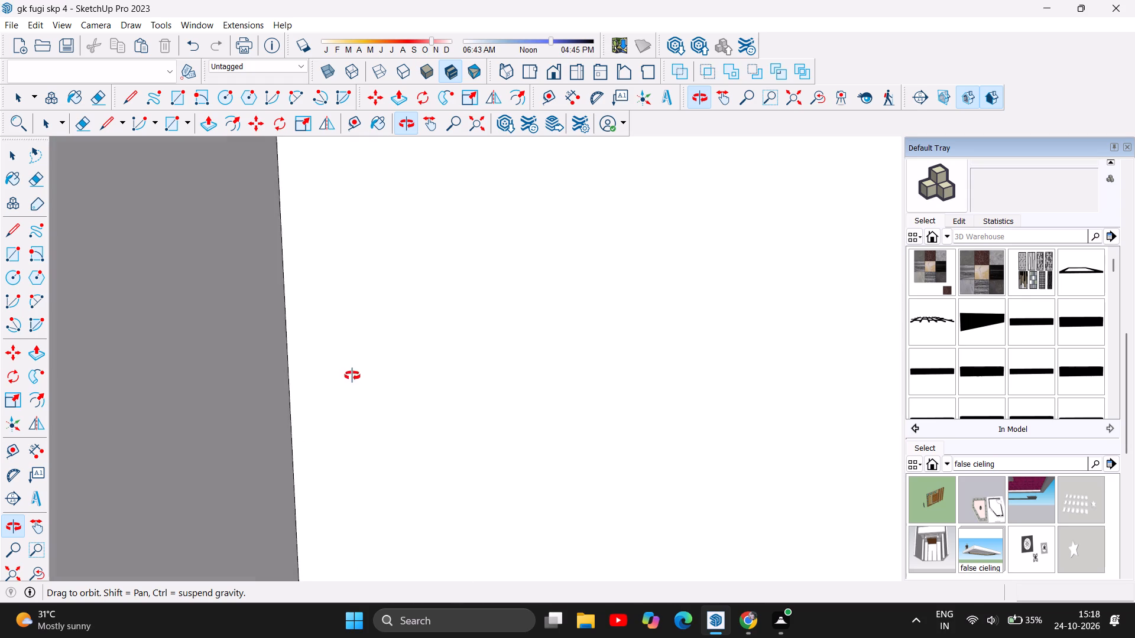
drag(352, 376, 296, 385)
scroll(296, 385, down, 11)
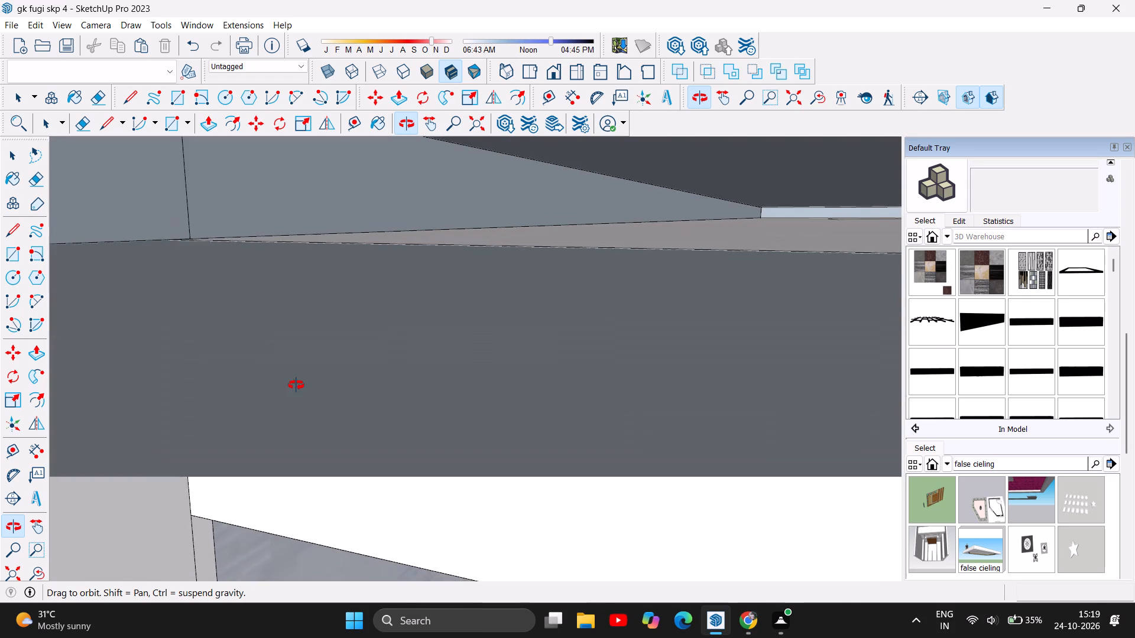
scroll(296, 385, down, 3)
drag(349, 522, 383, 383)
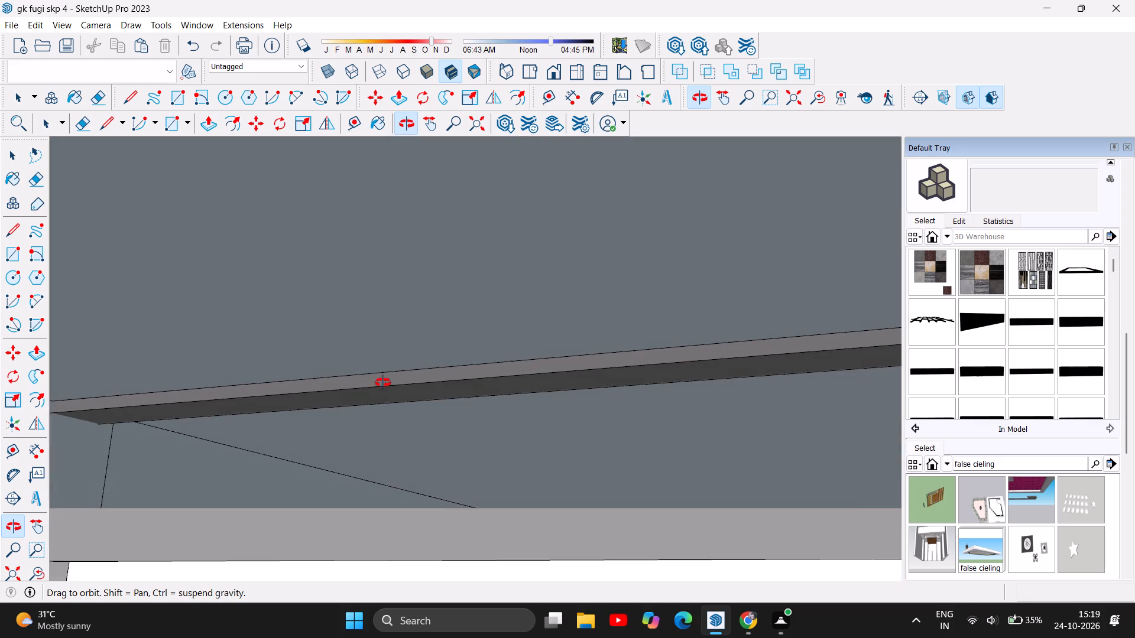
scroll(351, 415, down, 9)
scroll(271, 390, down, 5)
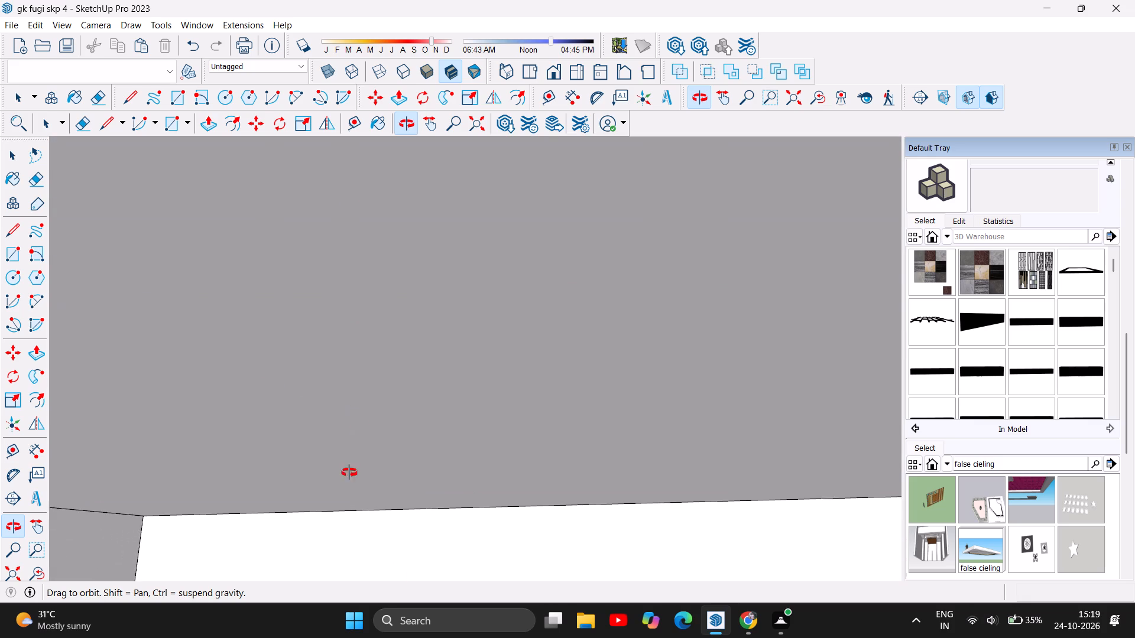
drag(390, 569, 381, 537)
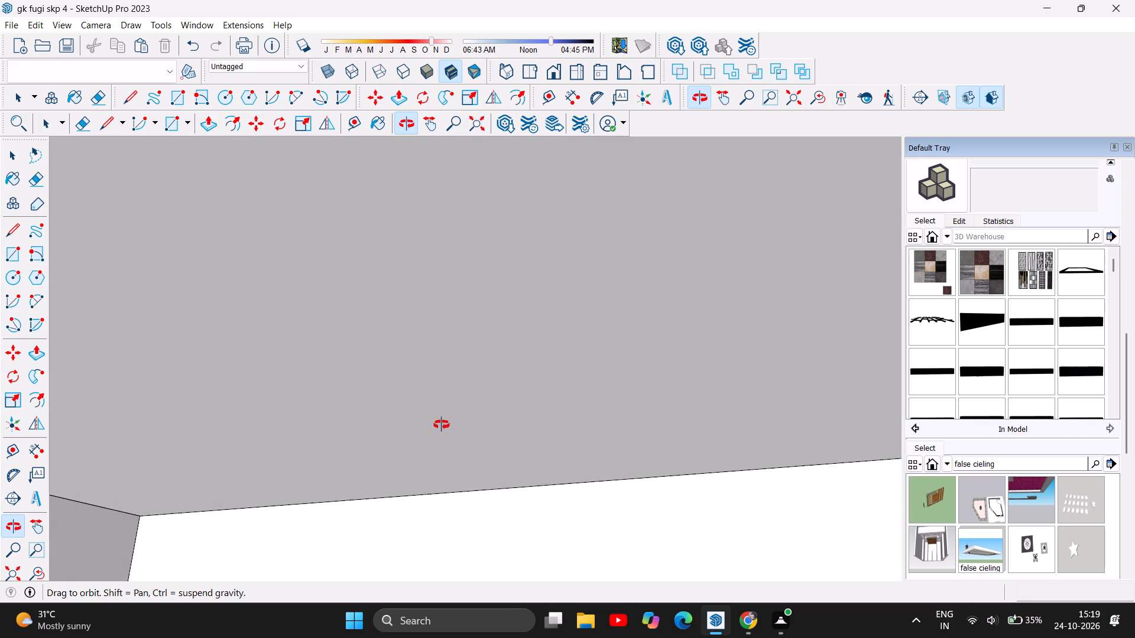
scroll(442, 425, down, 19)
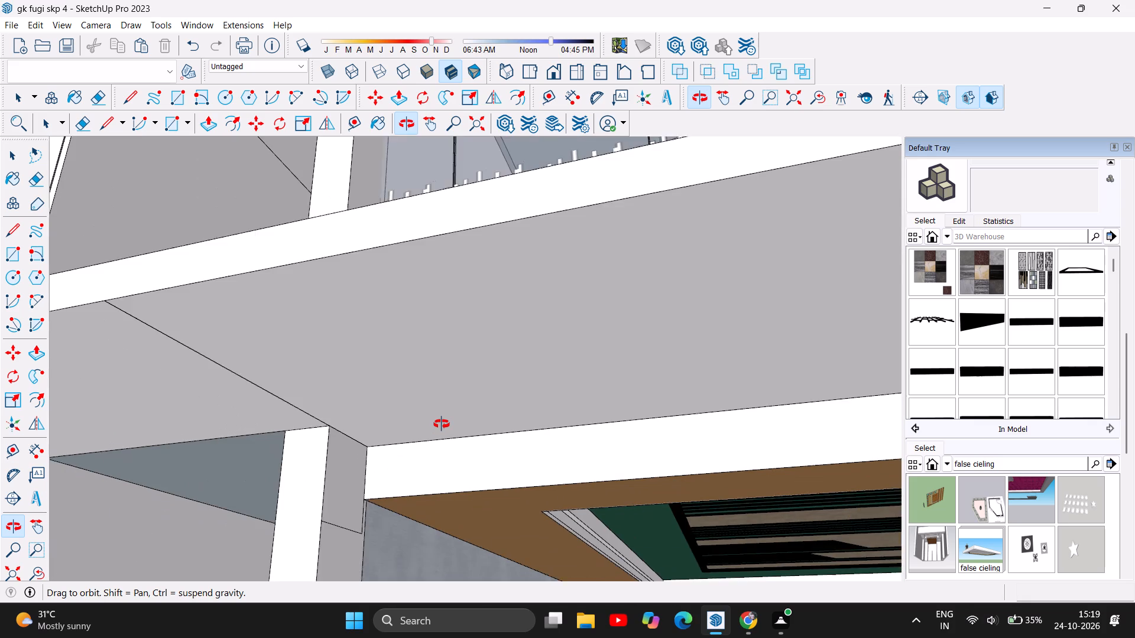
scroll(442, 424, down, 16)
scroll(442, 424, down, 10)
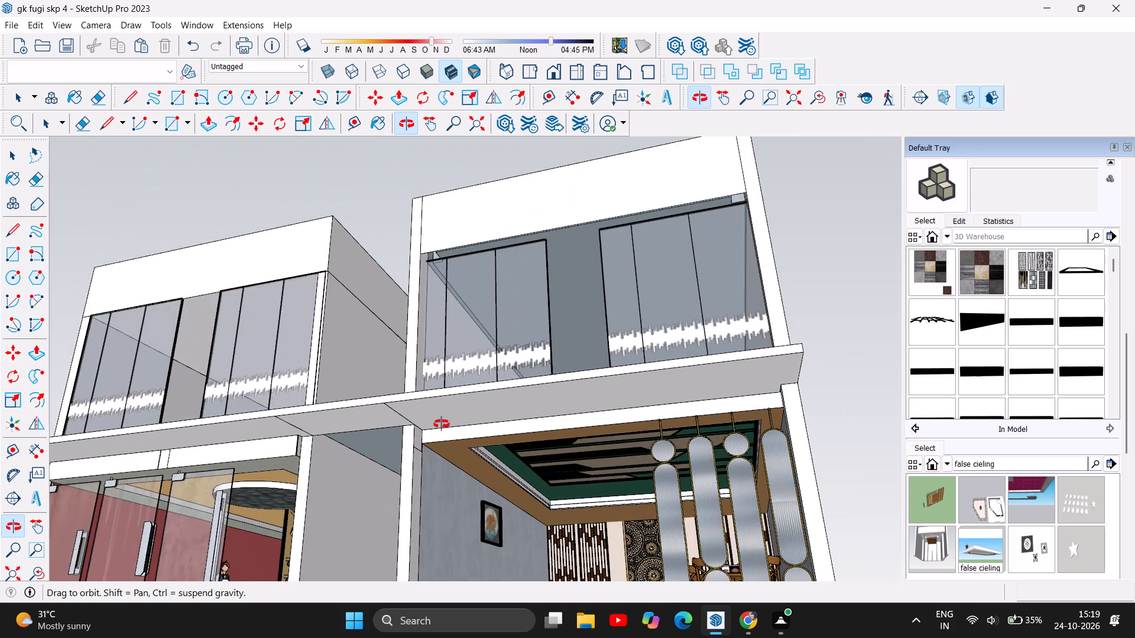
scroll(442, 424, down, 6)
drag(521, 537, 520, 572)
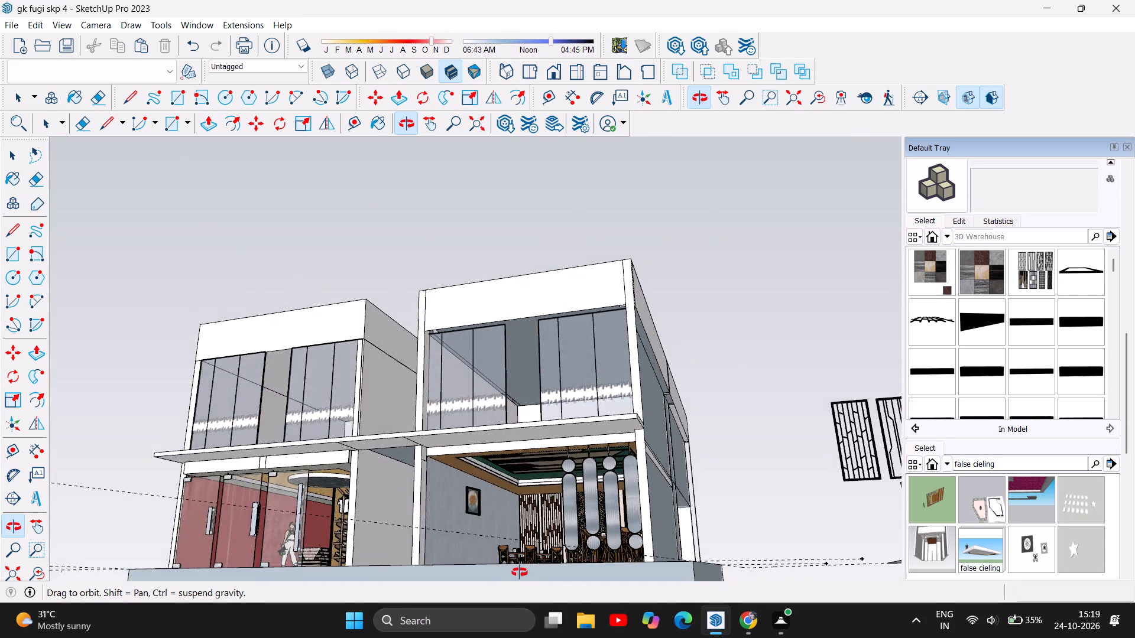
drag(520, 572, 530, 594)
drag(453, 276, 446, 304)
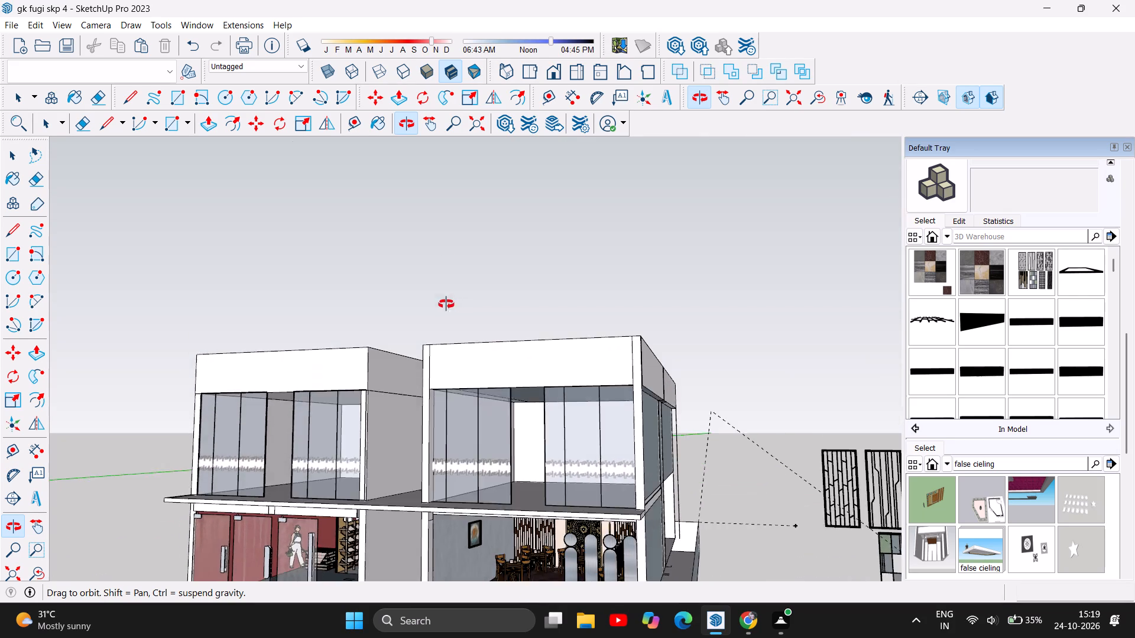
drag(446, 304, 445, 321)
scroll(533, 264, down, 4)
scroll(515, 362, up, 3)
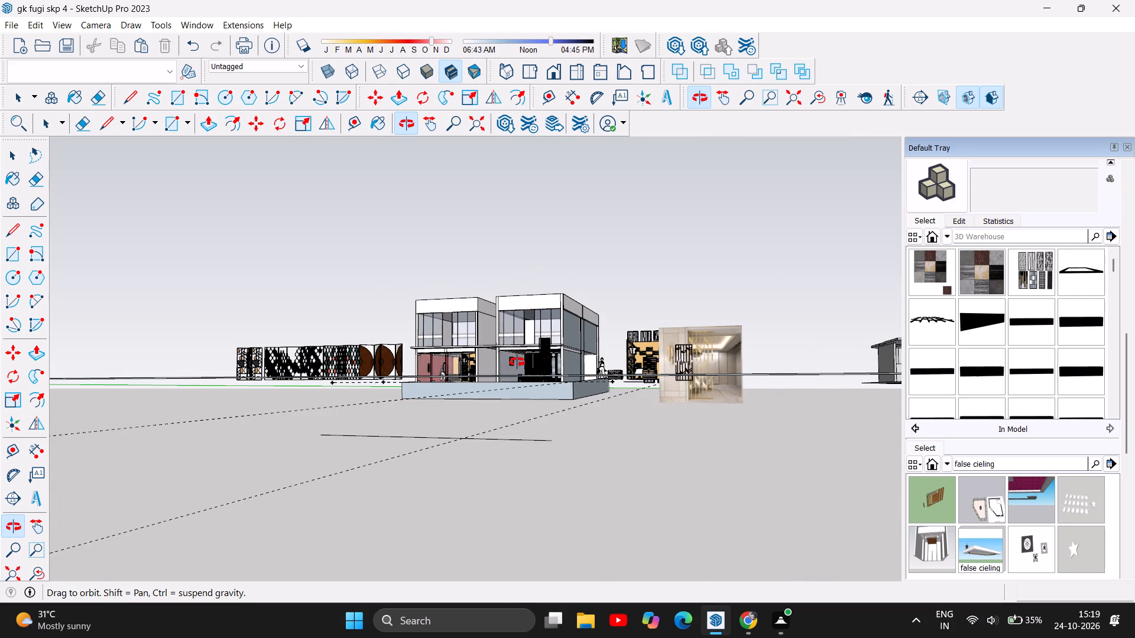
Enter the ground-floor café from the front façade and examine its seating layout towards the patterned back wall.
scroll(517, 362, up, 16)
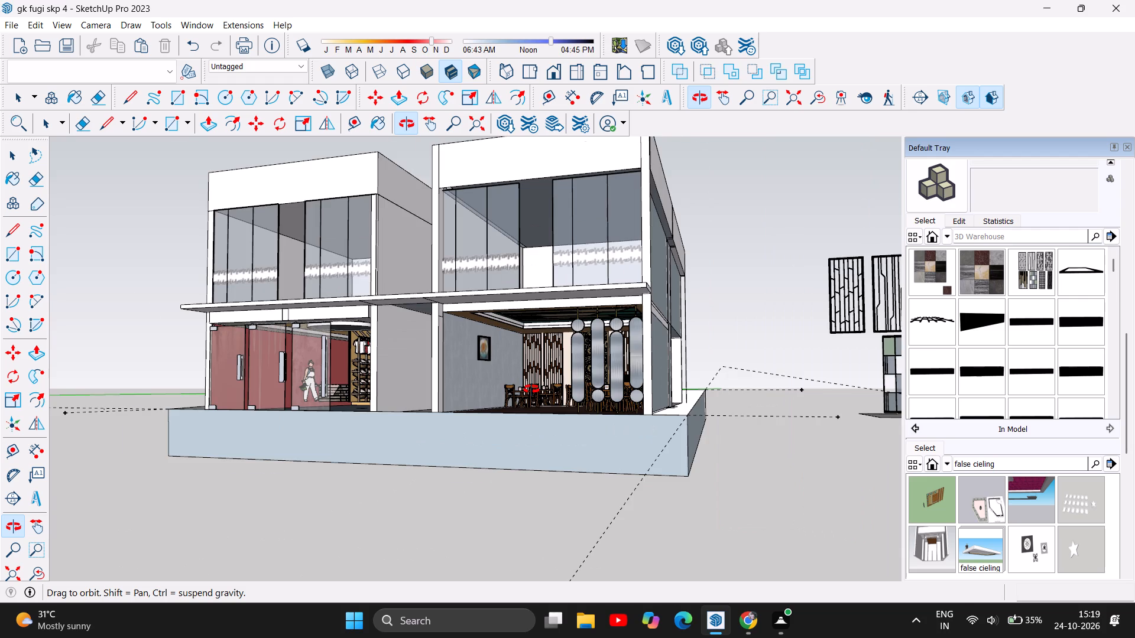
scroll(531, 389, up, 4)
drag(515, 412, 537, 472)
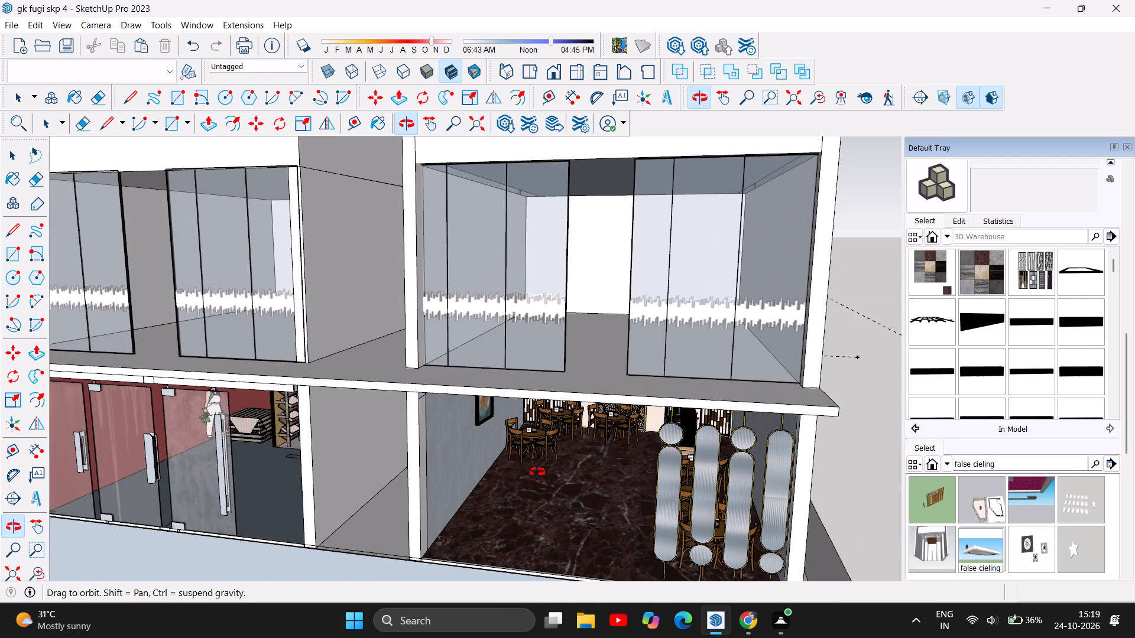
scroll(501, 507, up, 5)
drag(508, 525, 561, 524)
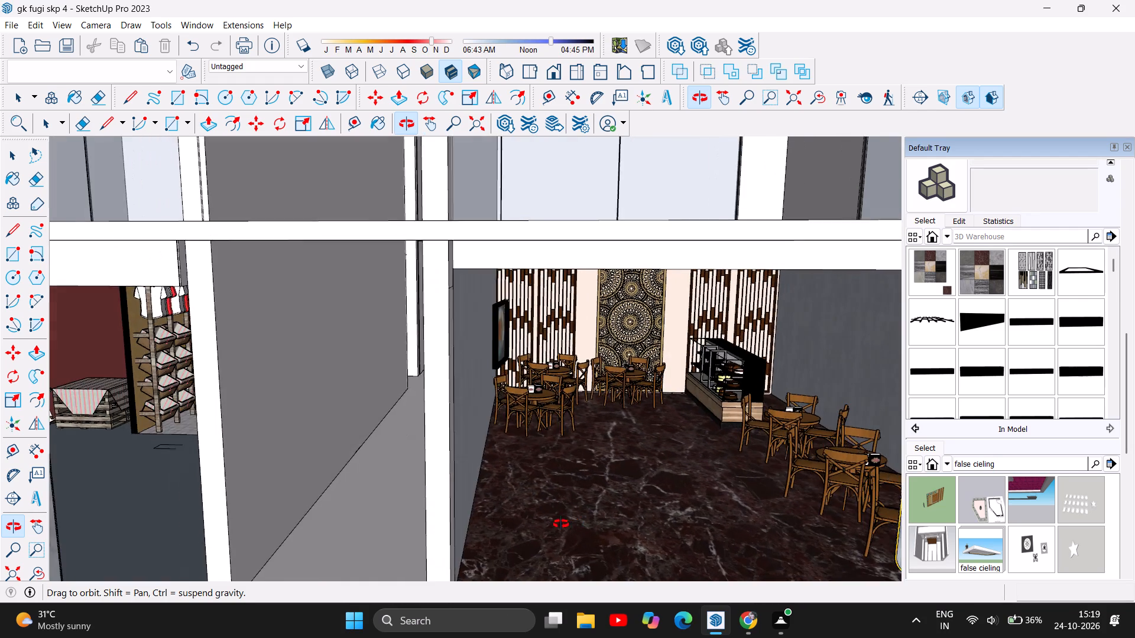
drag(561, 524, 720, 535)
scroll(878, 458, up, 5)
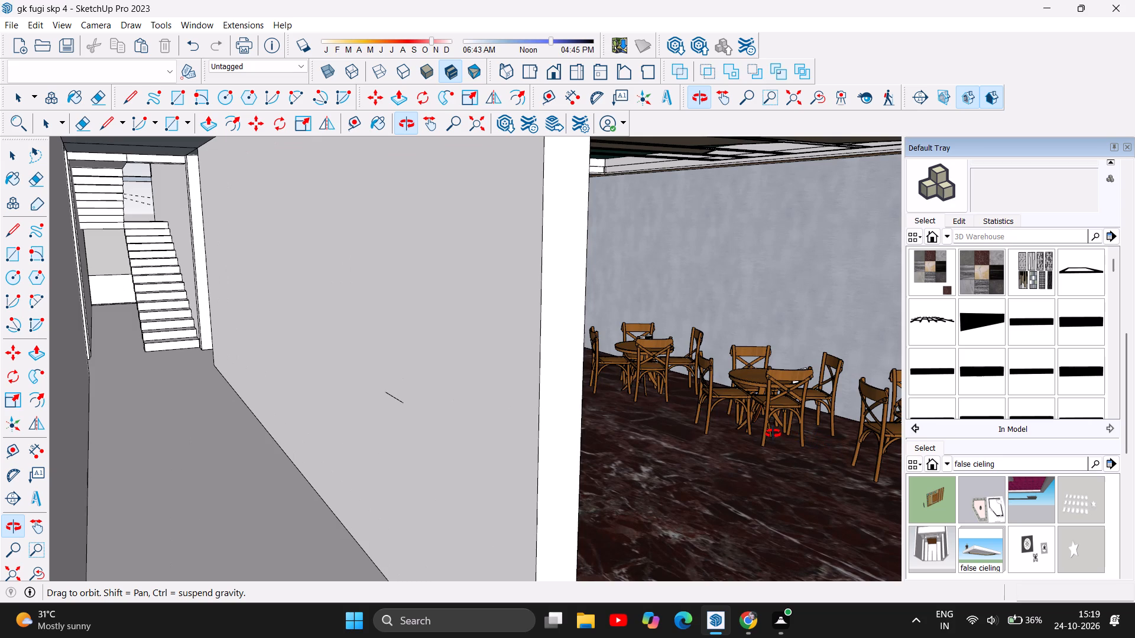
drag(689, 426, 650, 435)
scroll(650, 435, up, 3)
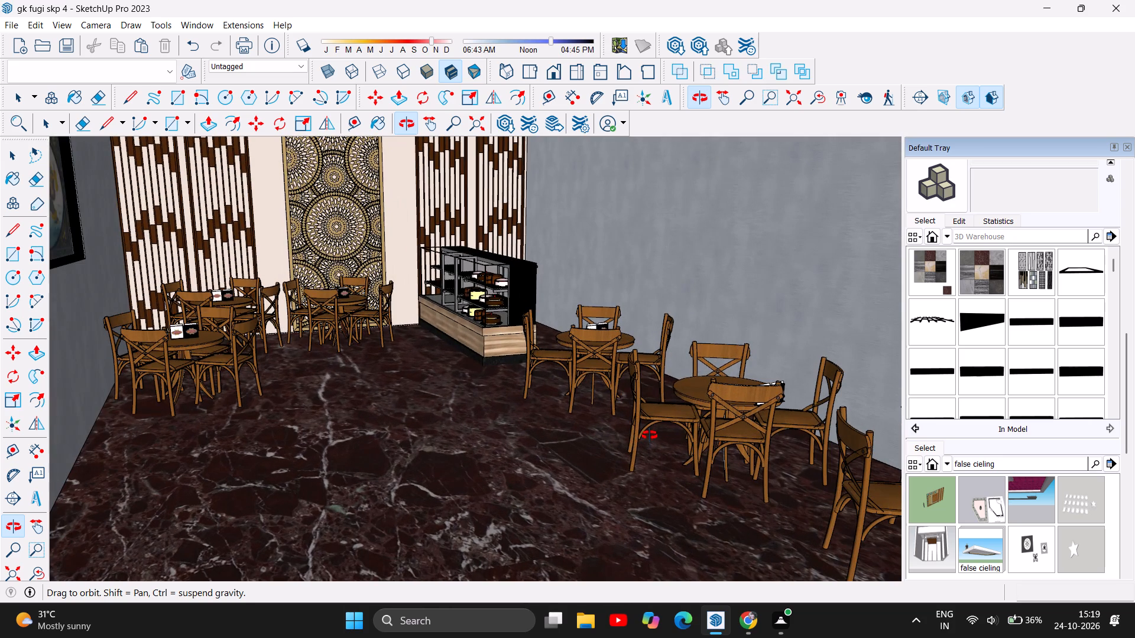
Examine the cake display counter and the spacing to the nearest round table set along the grey side wall.
drag(543, 446, 583, 450)
scroll(657, 366, up, 1)
scroll(650, 292, up, 3)
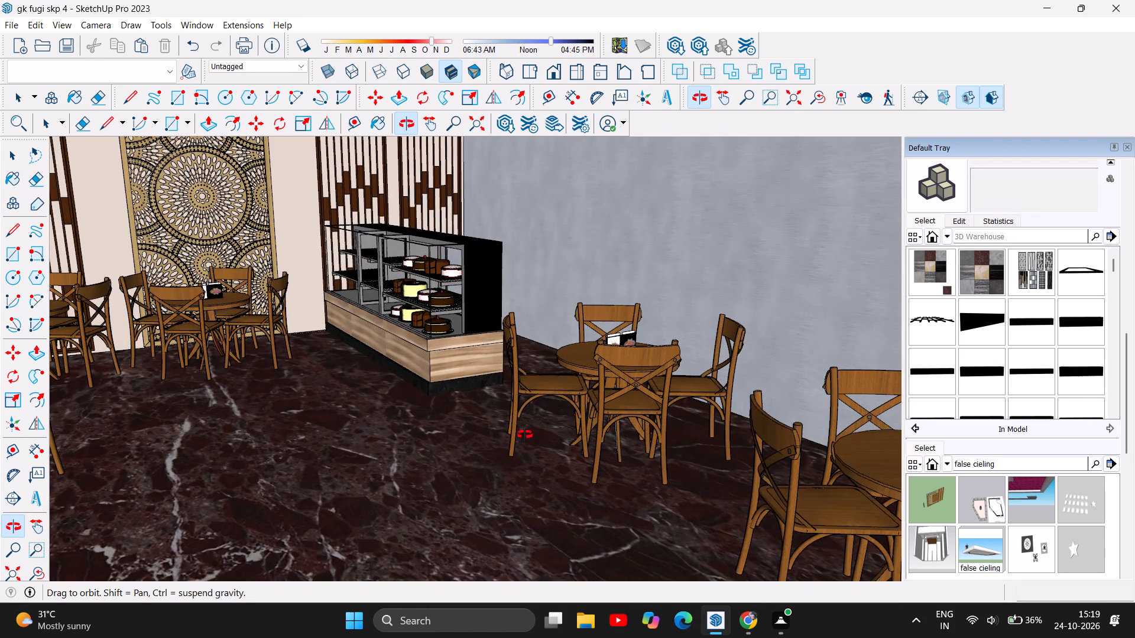
drag(530, 438, 604, 497)
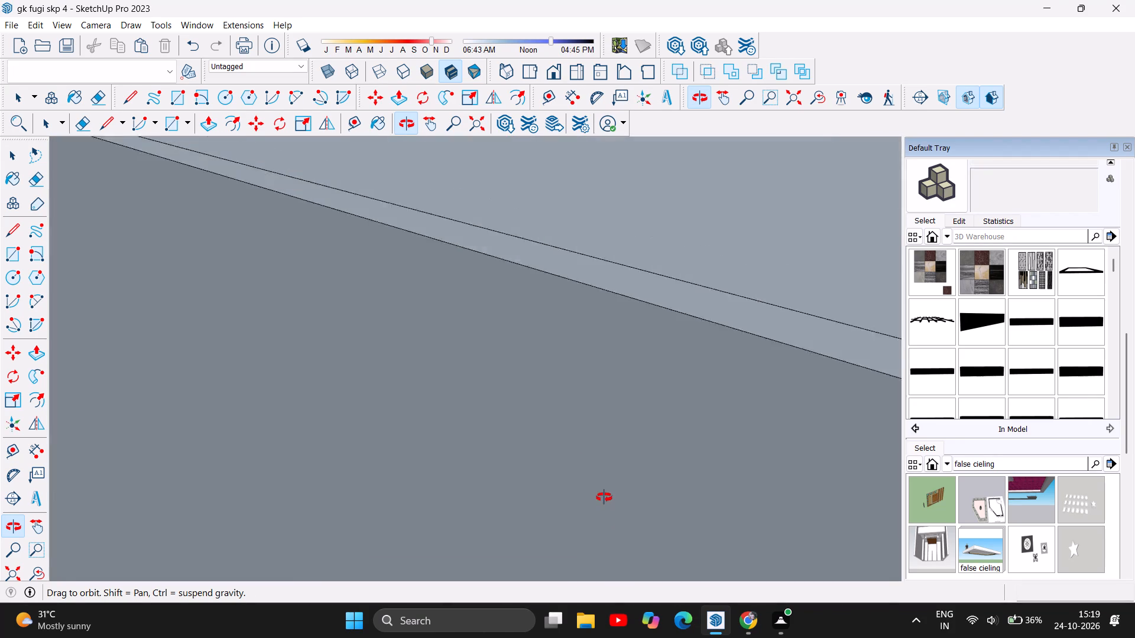
drag(604, 497, 581, 493)
scroll(515, 354, up, 1)
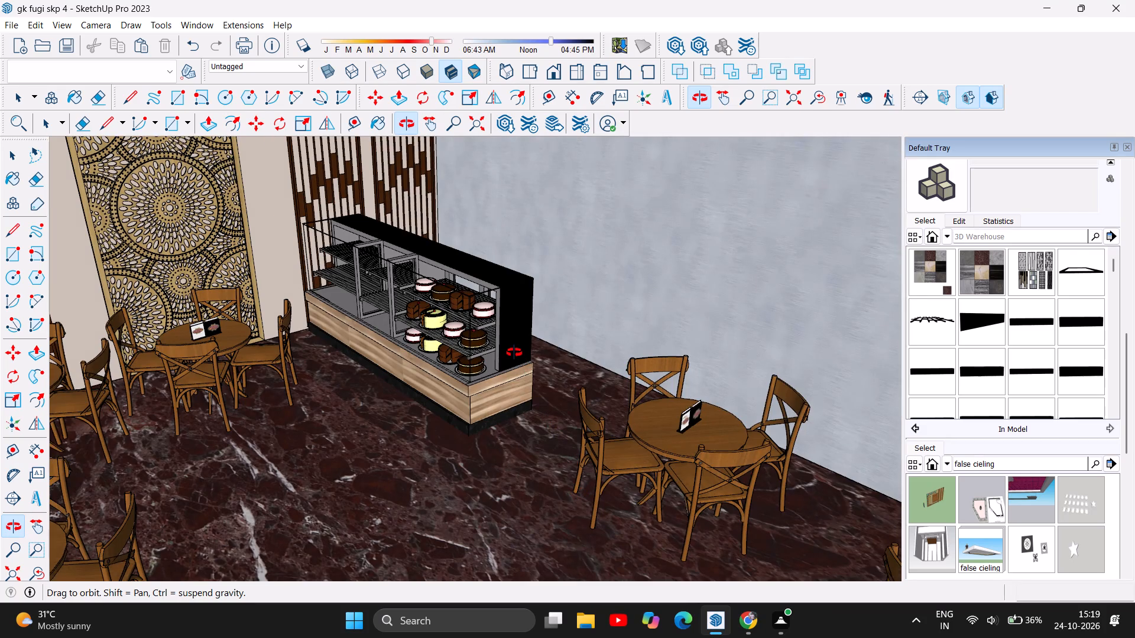
scroll(514, 353, up, 1)
drag(539, 540, 562, 517)
click(562, 517)
drag(562, 516, 568, 509)
drag(568, 507, 546, 493)
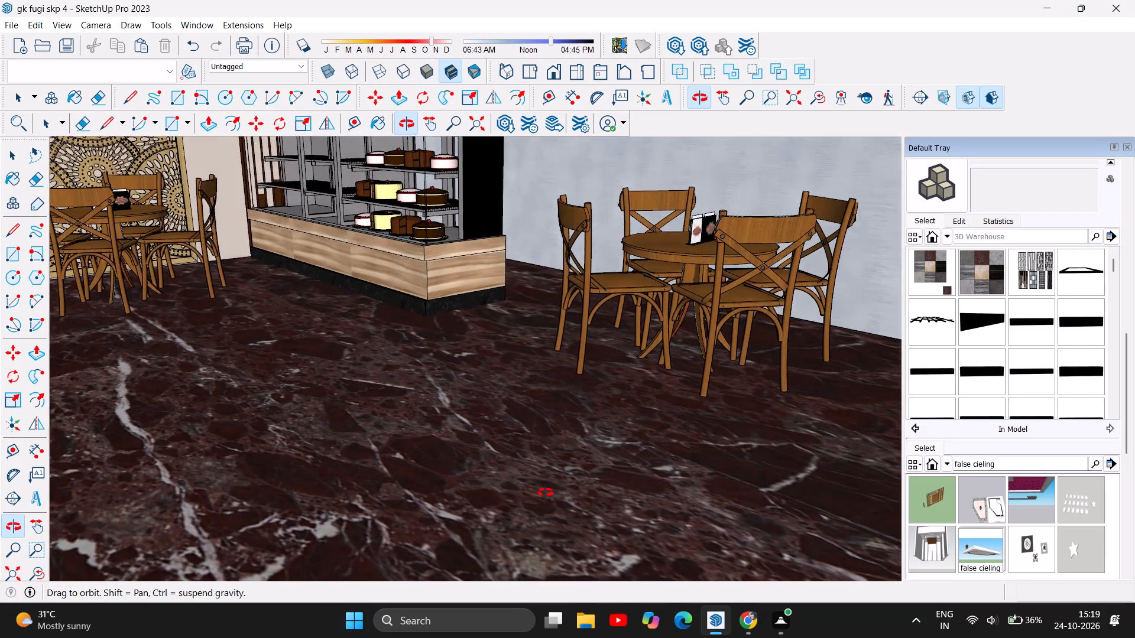
drag(546, 493, 646, 442)
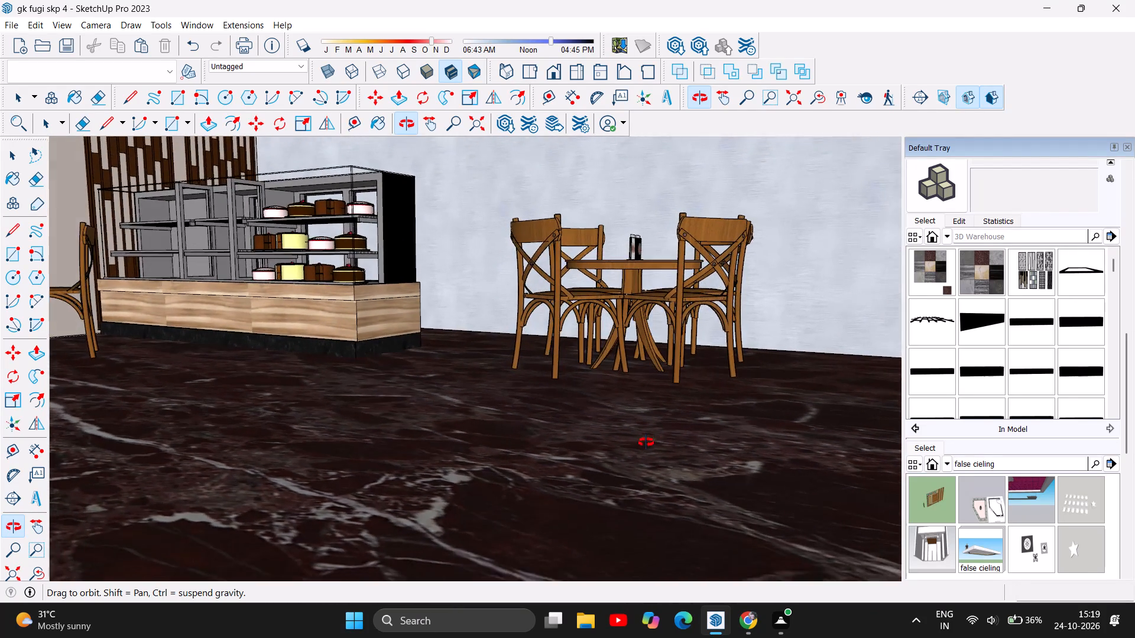
drag(646, 442, 689, 464)
Examine the cake counter and side-wall table row at seated eye level, from across the café back to the oval dividers.
drag(501, 372, 501, 372)
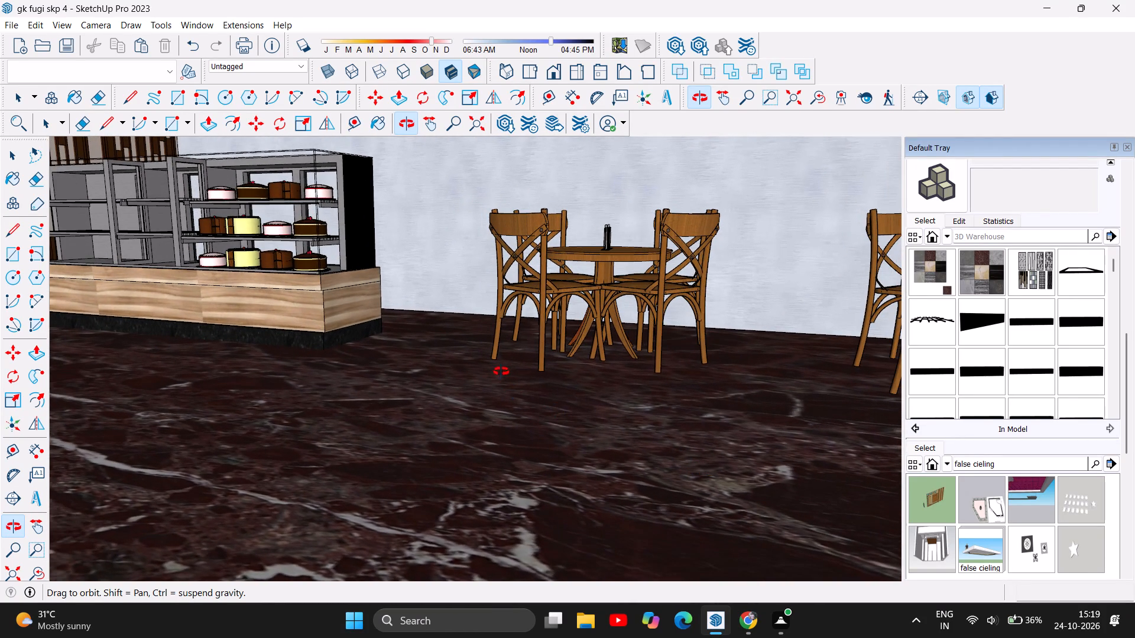
drag(501, 372, 570, 383)
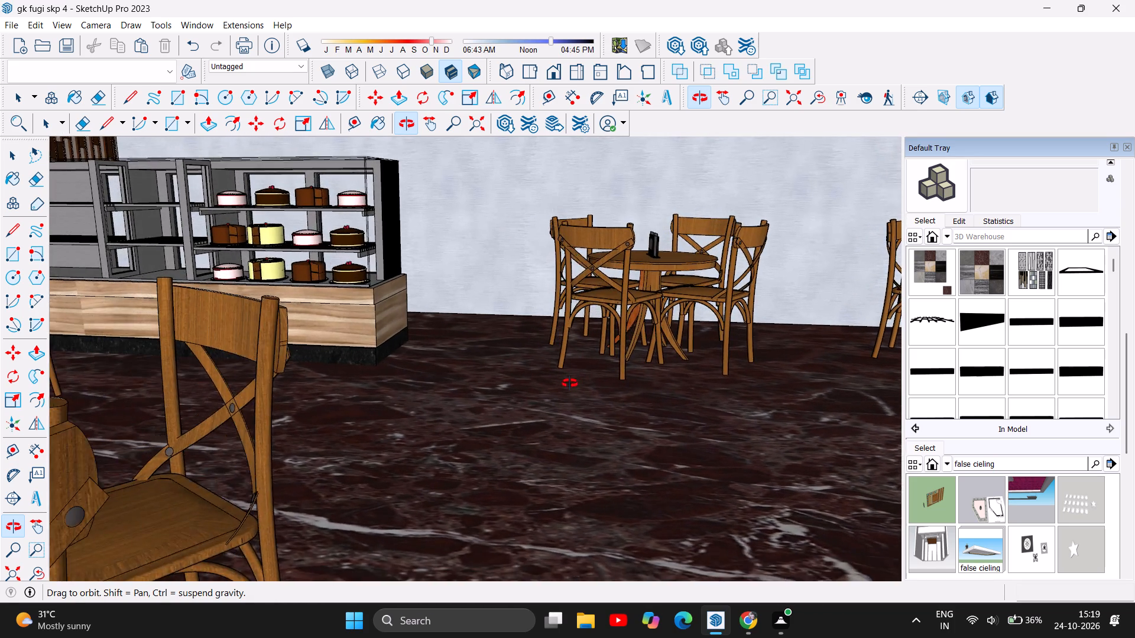
drag(570, 383, 598, 402)
drag(347, 285, 361, 283)
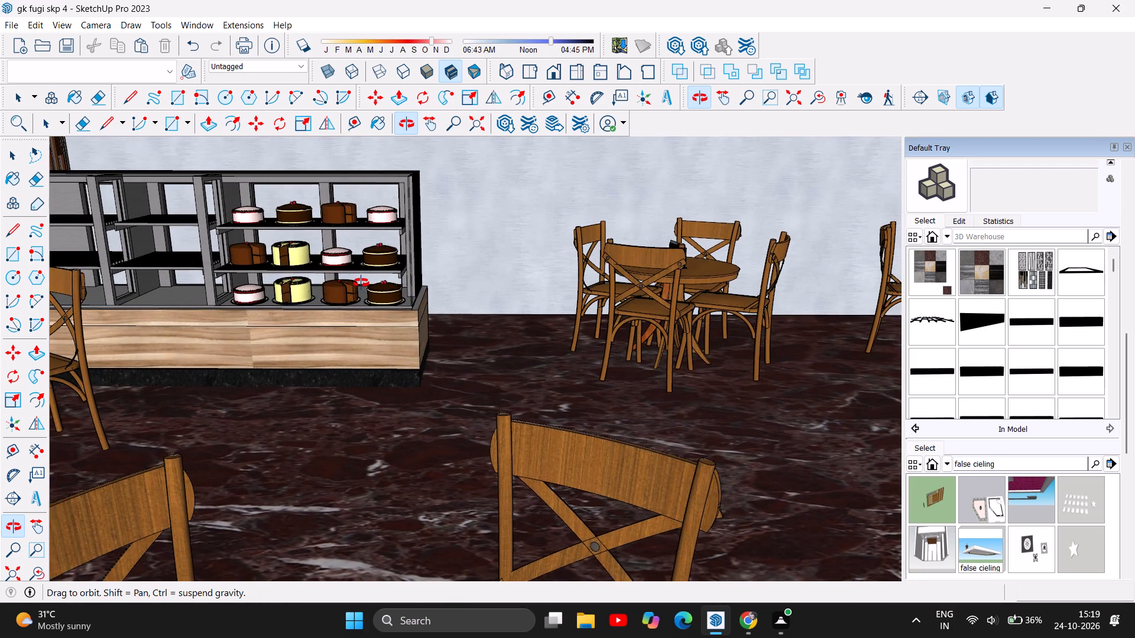
drag(361, 283, 430, 302)
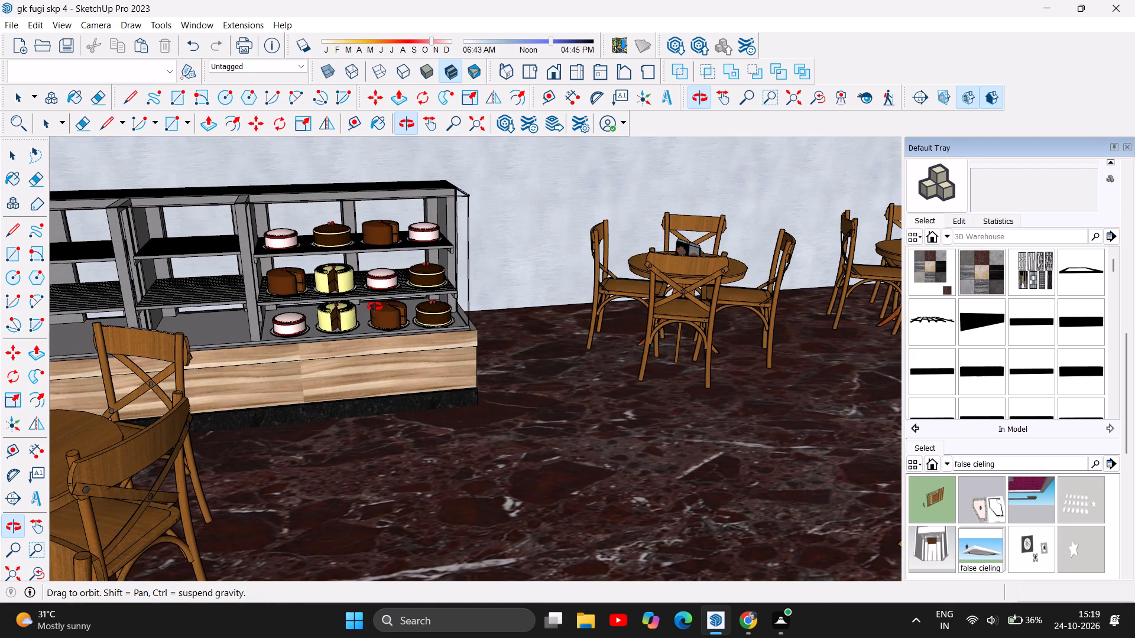
drag(508, 434, 542, 380)
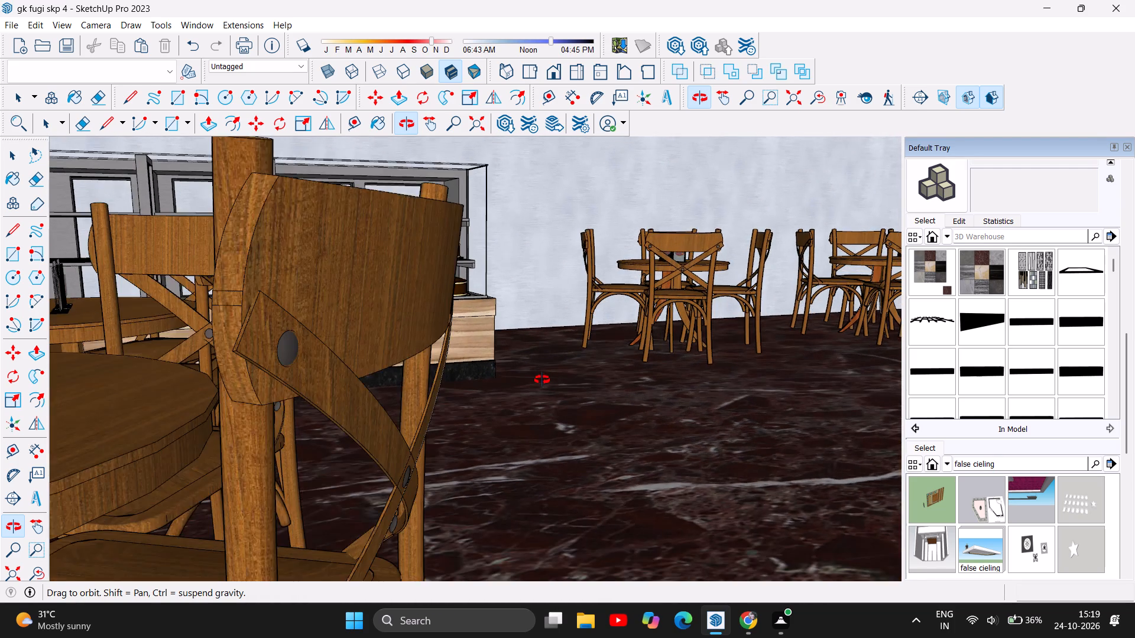
drag(542, 380, 511, 380)
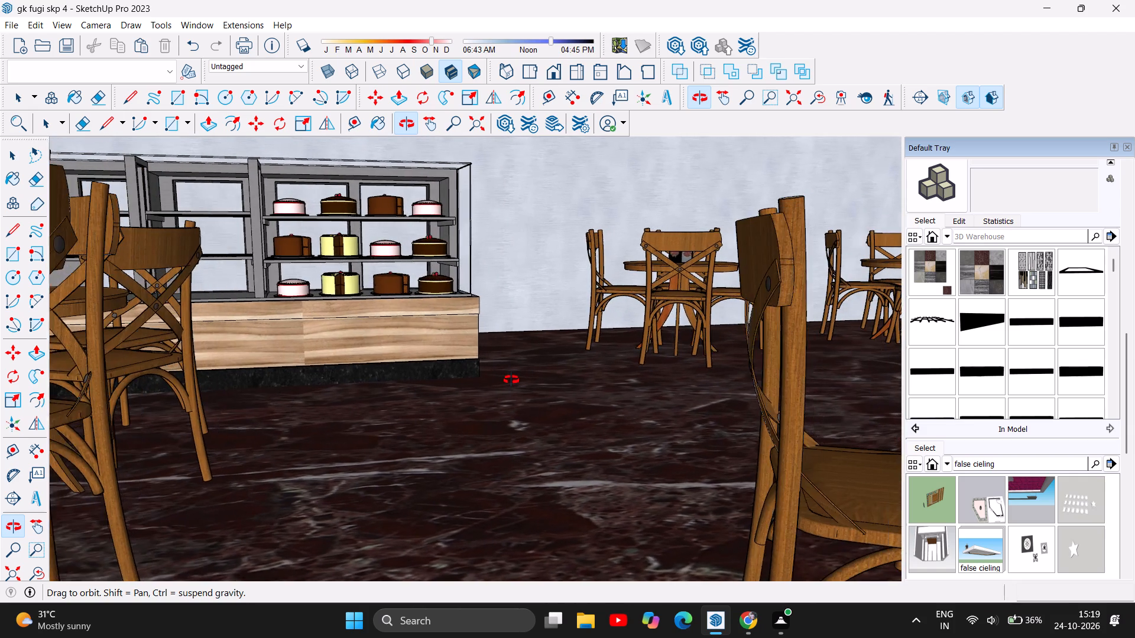
drag(511, 380, 469, 380)
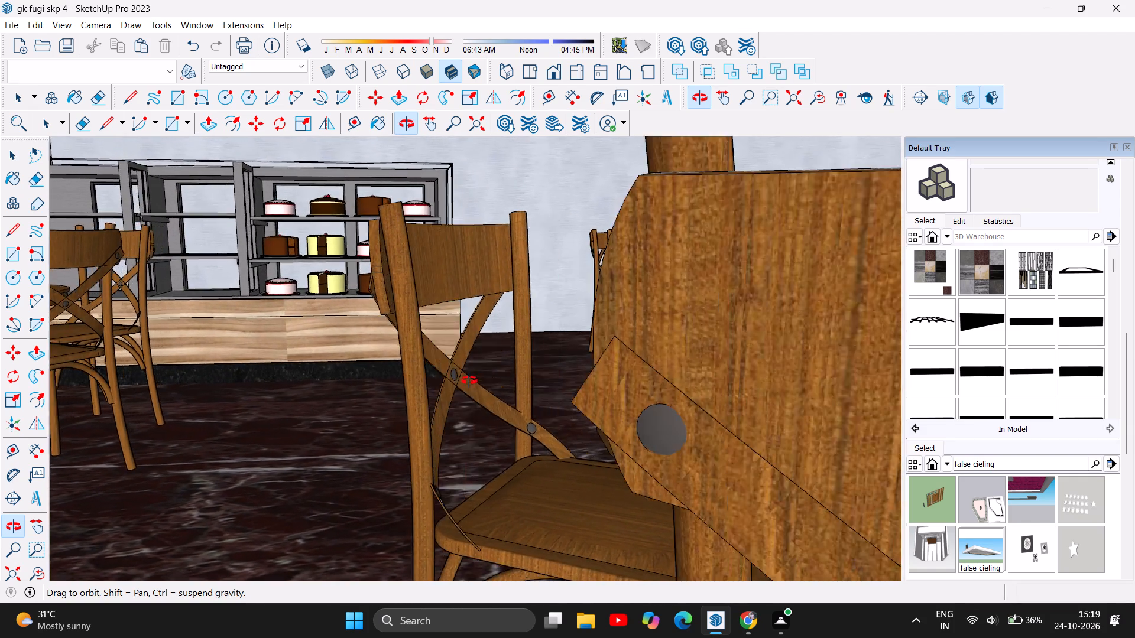
drag(469, 380, 416, 375)
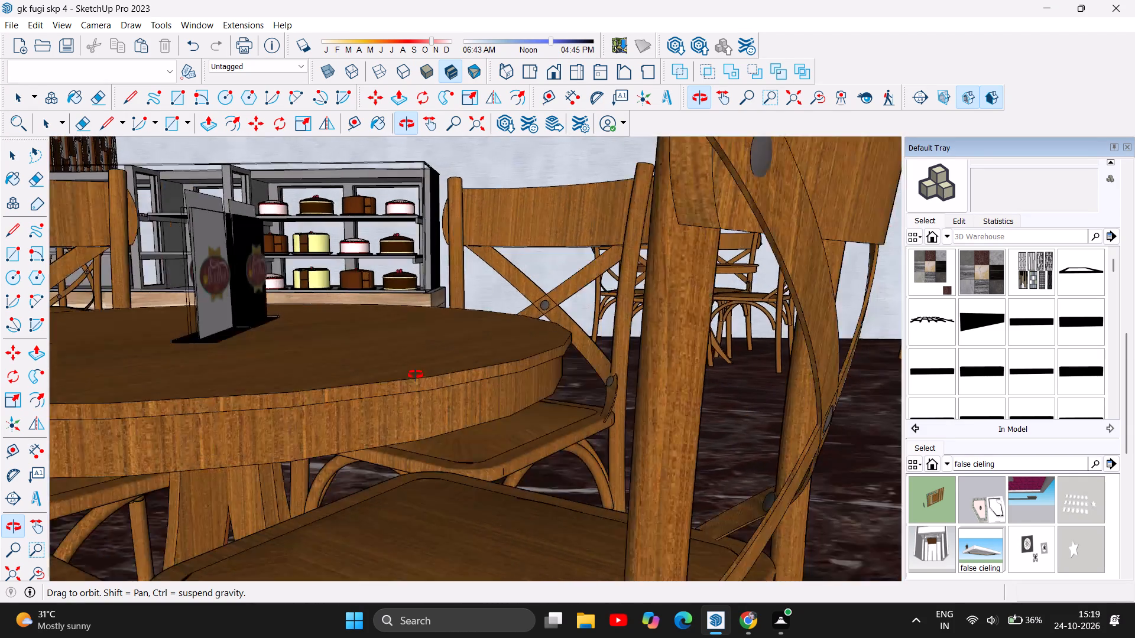
drag(416, 375, 371, 375)
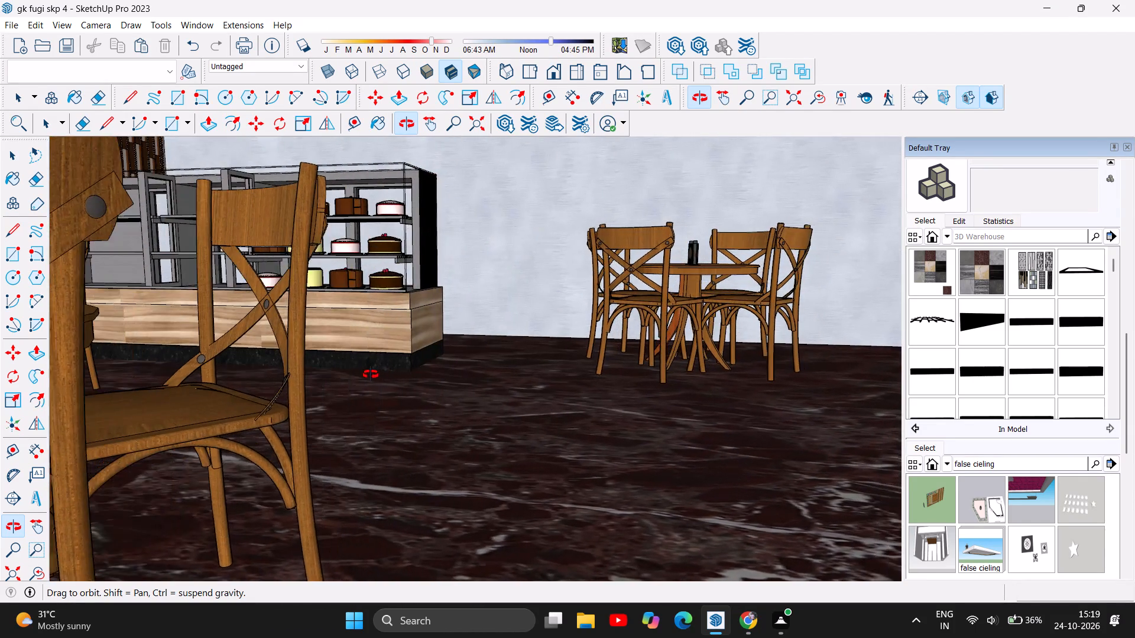
drag(371, 375, 327, 369)
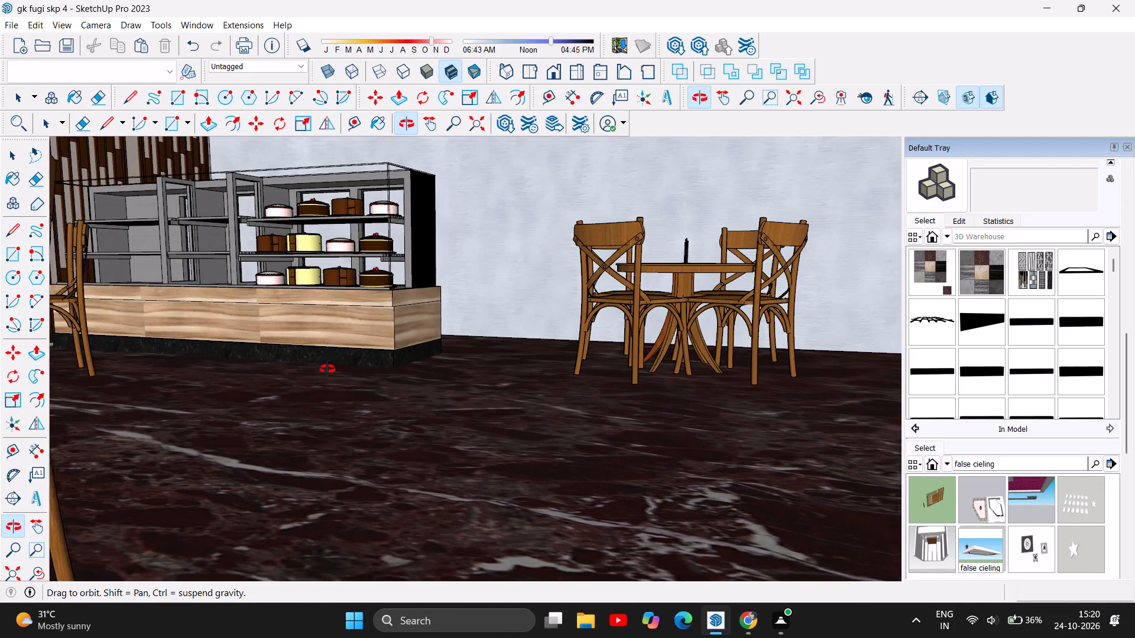
drag(327, 369, 265, 364)
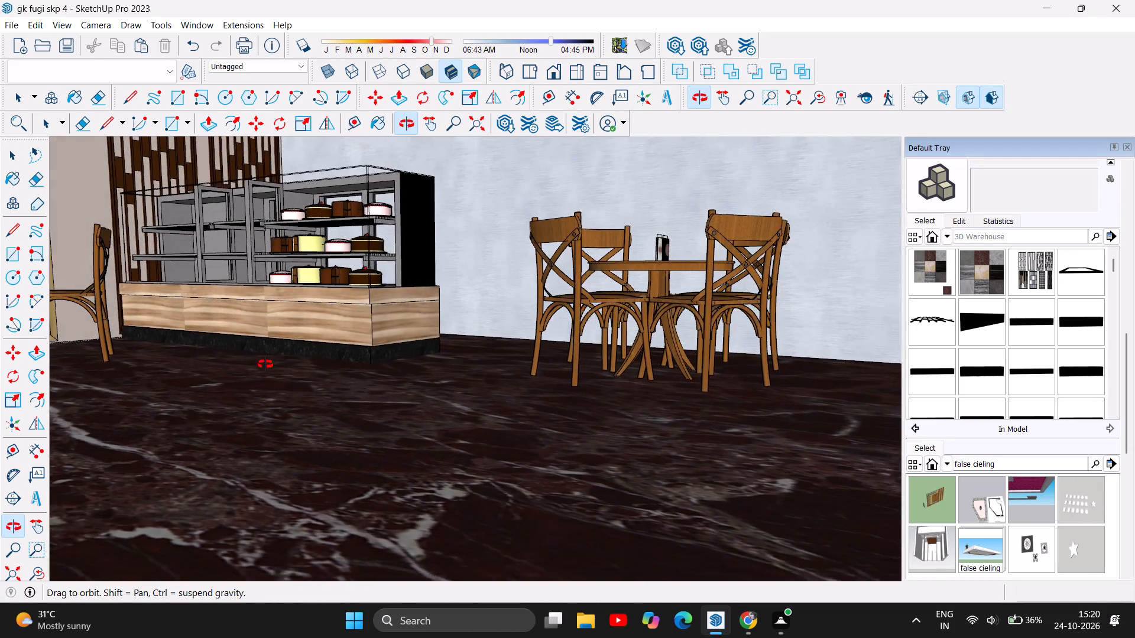
drag(265, 364, 191, 360)
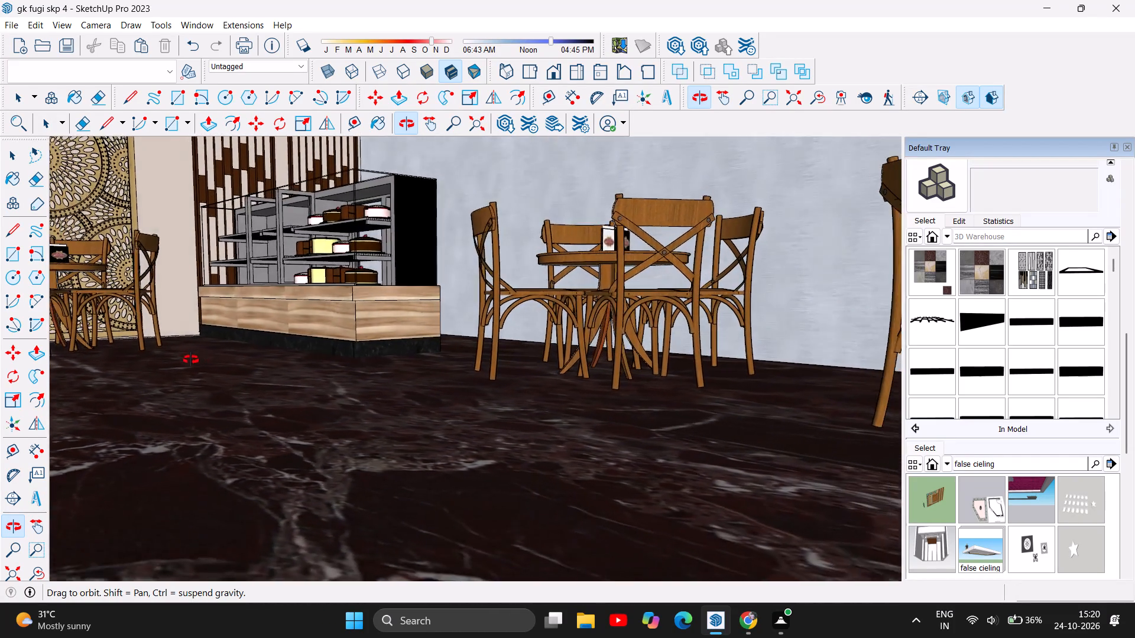
drag(191, 360, 148, 371)
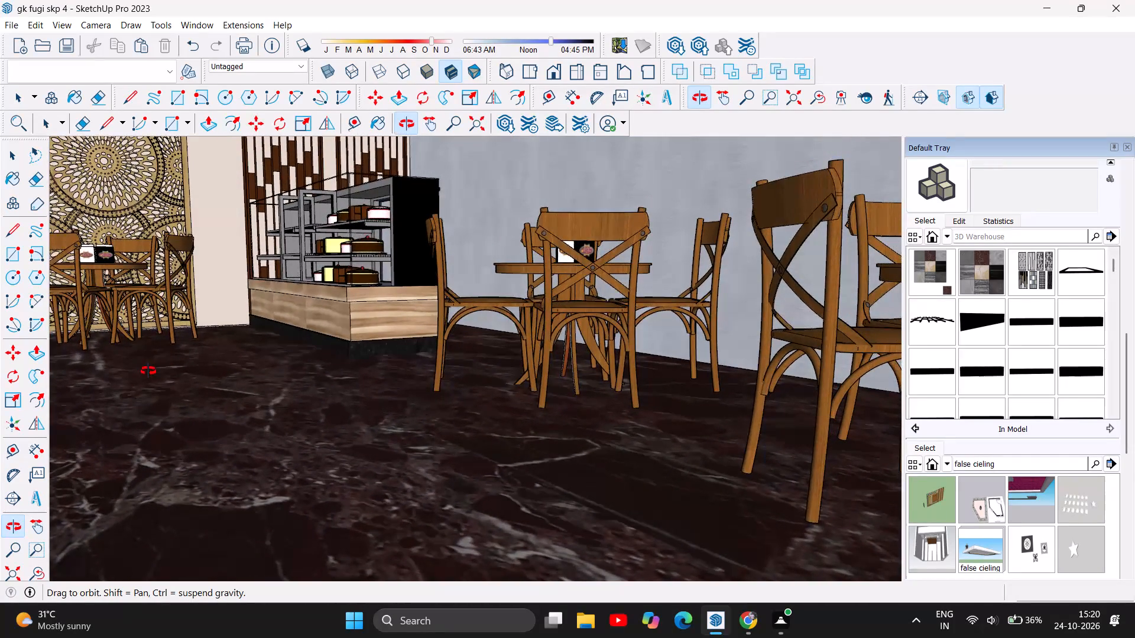
drag(148, 371, 147, 375)
scroll(168, 292, down, 1)
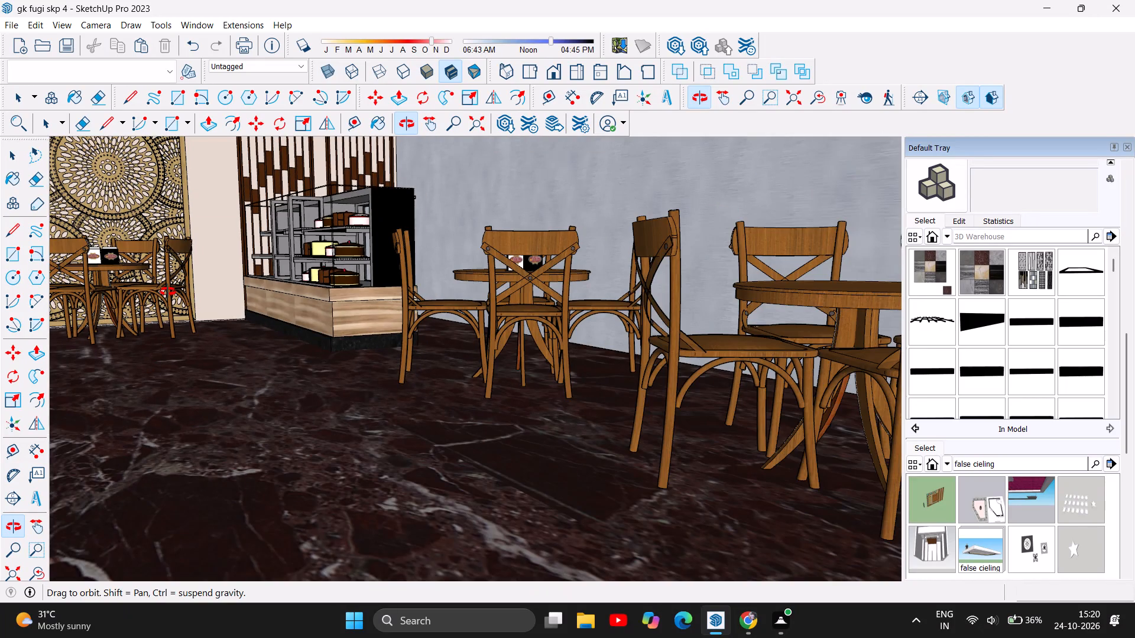
scroll(168, 292, down, 4)
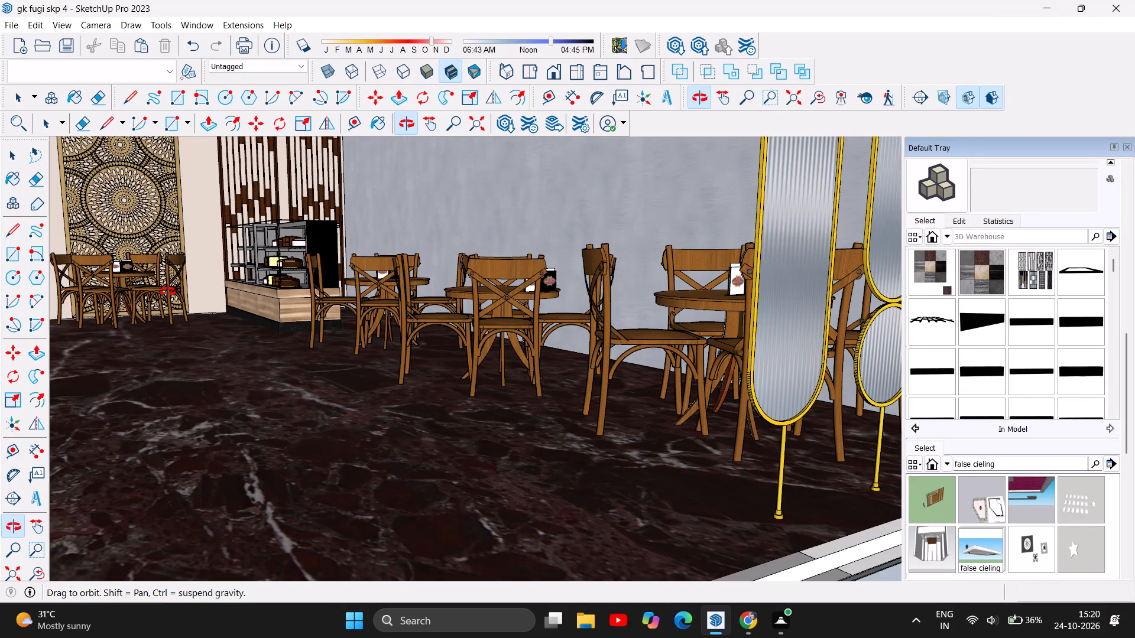
Examine the cake display counter's shelves and wooden base up close, together with the floor space around the adjacent table sets.
drag(265, 337, 386, 387)
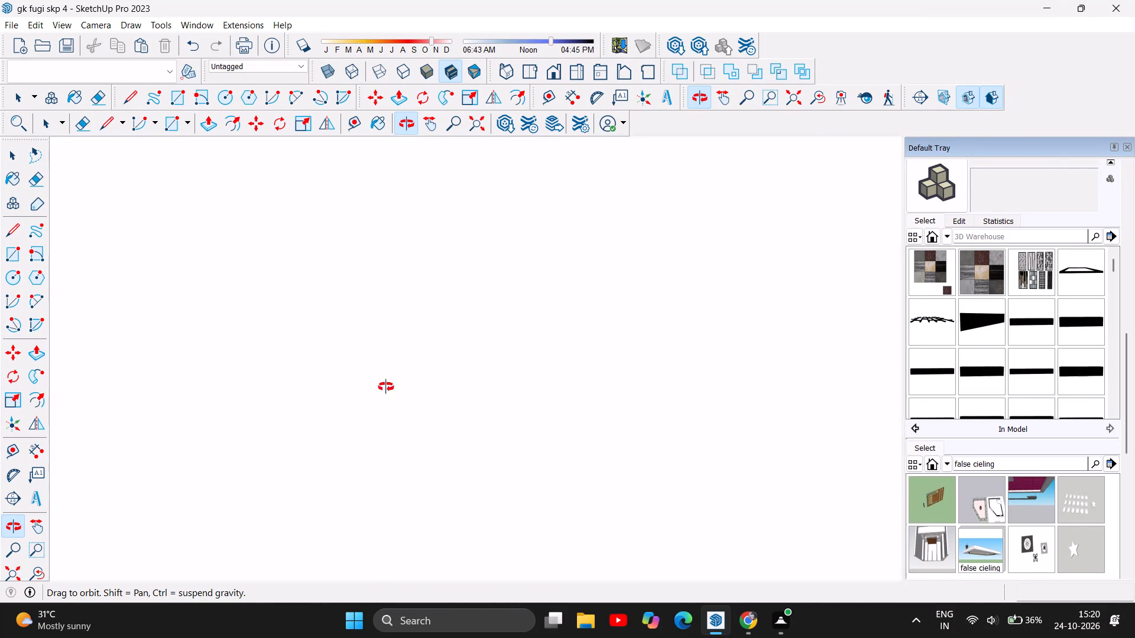
drag(386, 387, 333, 390)
scroll(283, 258, up, 1)
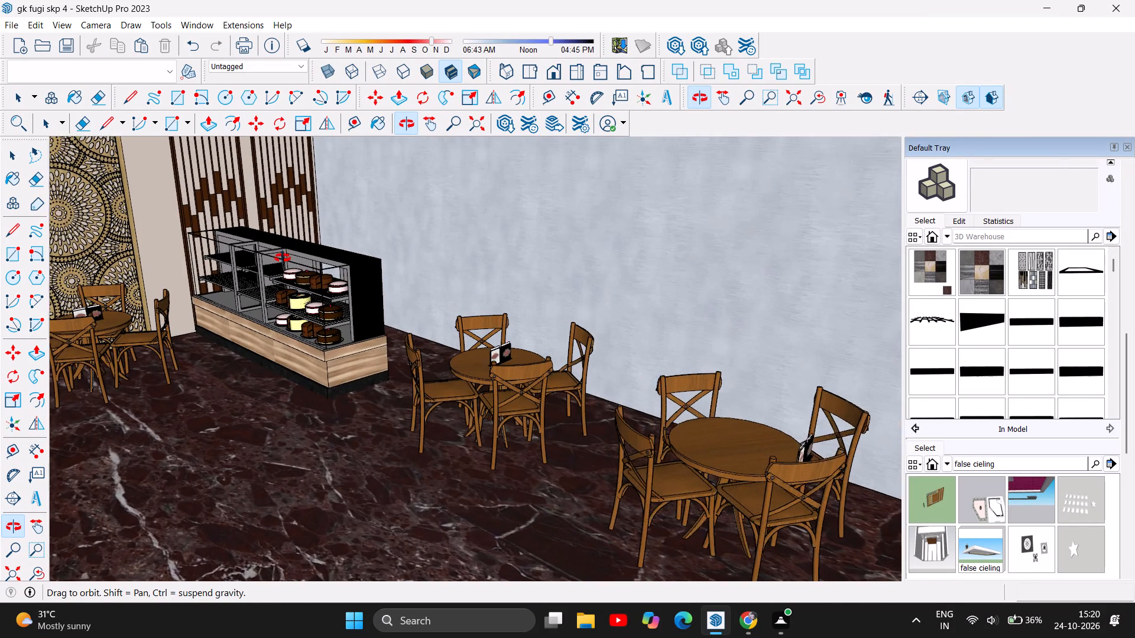
scroll(283, 258, up, 2)
scroll(305, 395, up, 1)
drag(305, 395, 394, 381)
drag(397, 380, 403, 379)
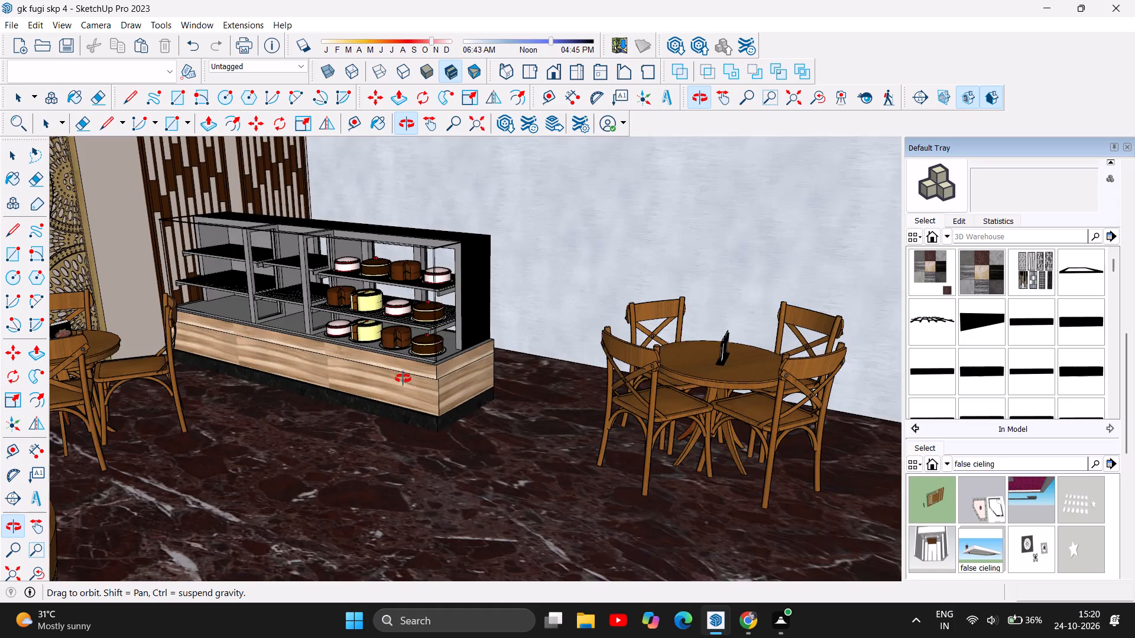
drag(403, 379, 430, 389)
drag(423, 443, 446, 454)
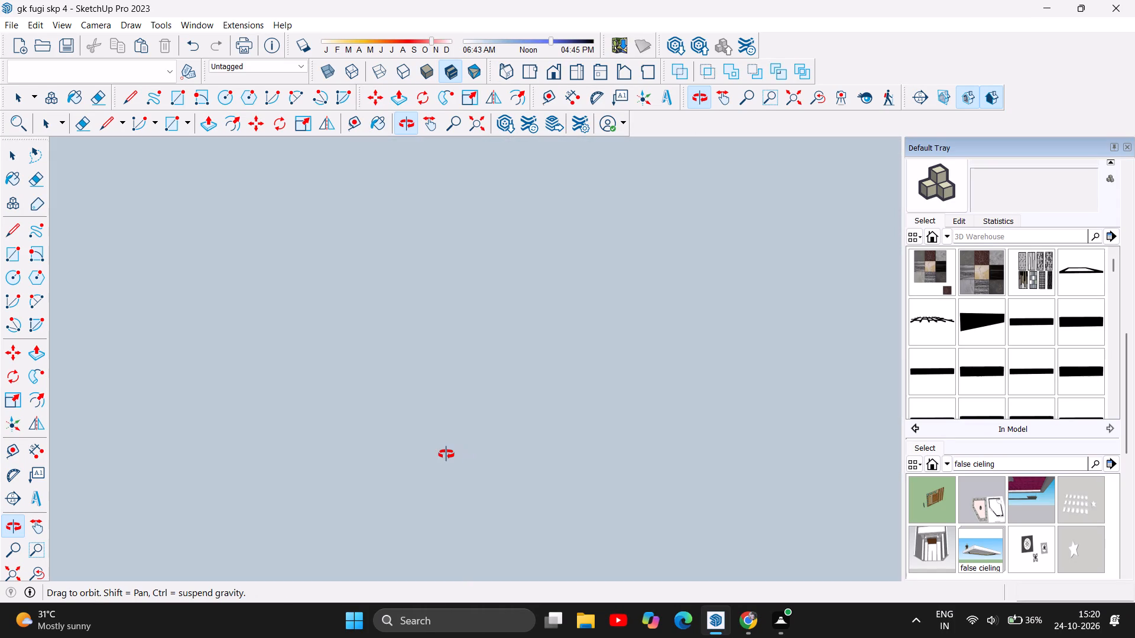
drag(446, 454, 395, 458)
scroll(349, 258, up, 1)
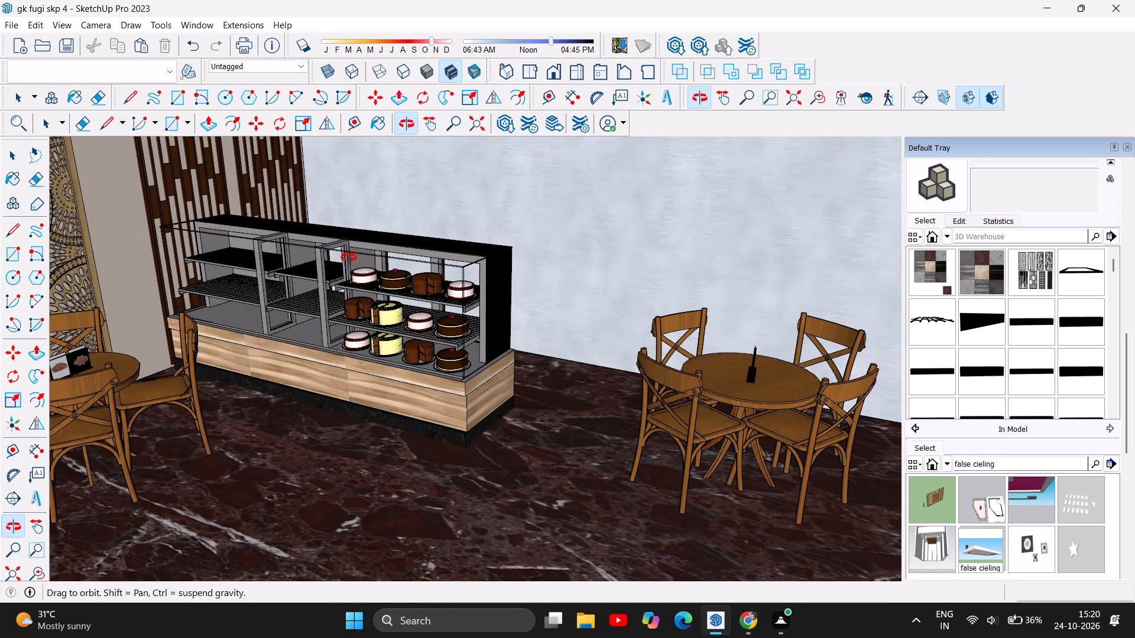
scroll(349, 258, up, 3)
drag(356, 370, 445, 373)
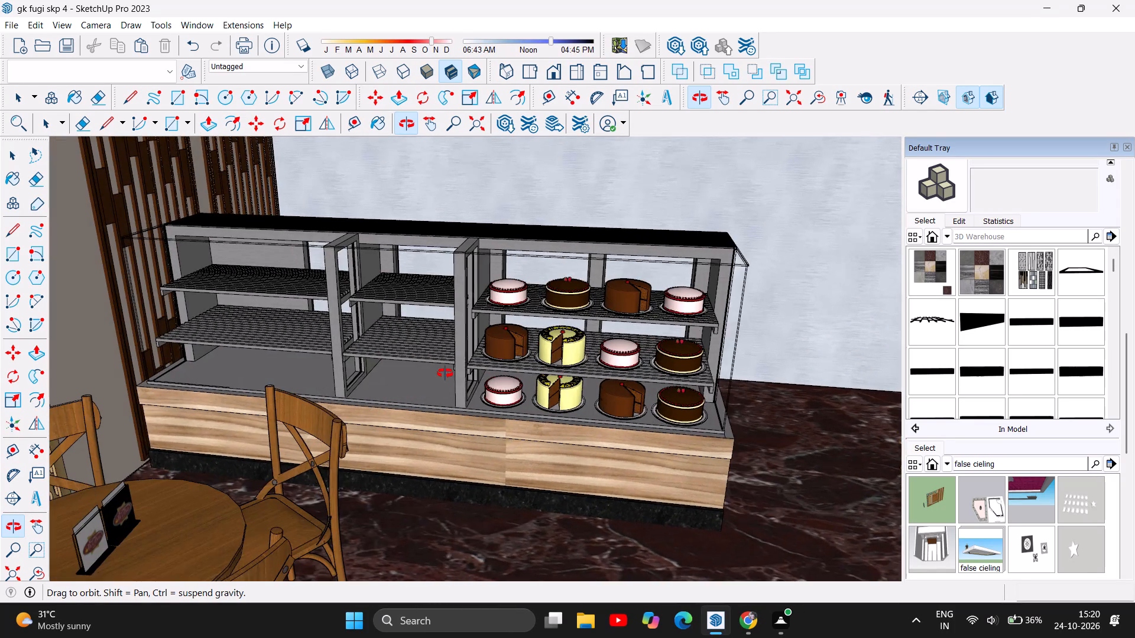
drag(445, 373, 367, 354)
scroll(352, 360, down, 3)
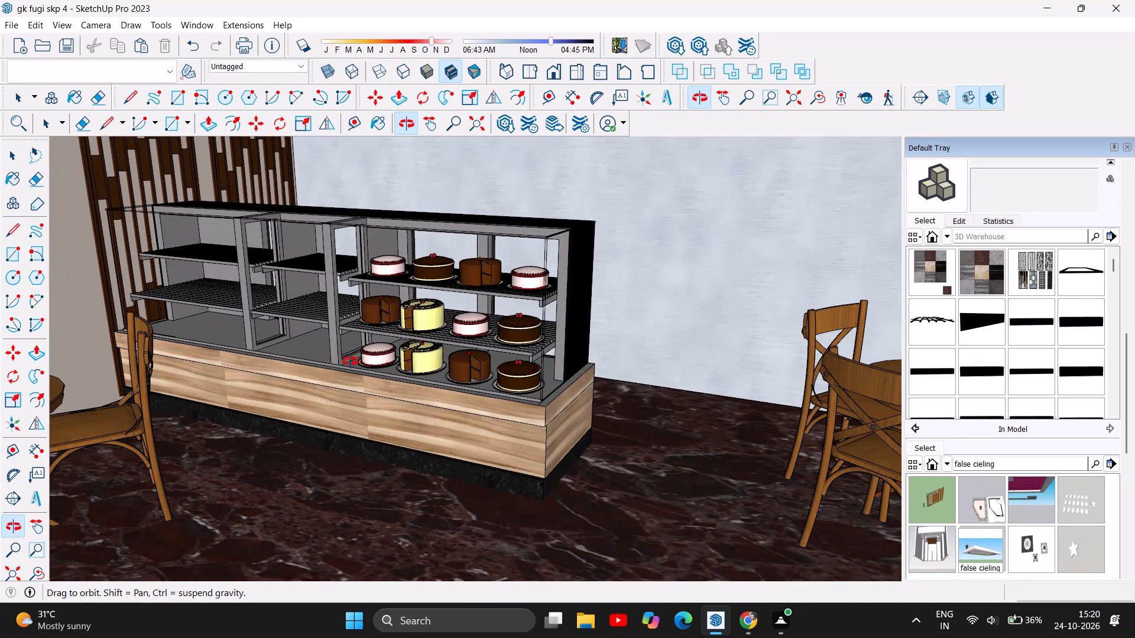
scroll(351, 362, down, 1)
click(664, 427)
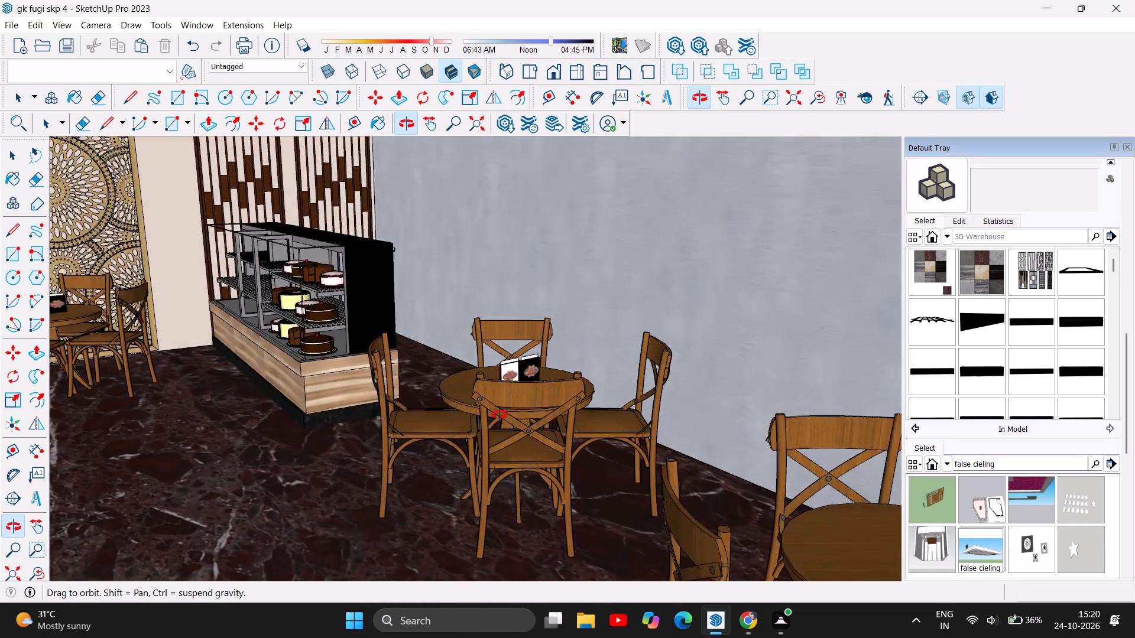
drag(505, 435, 616, 428)
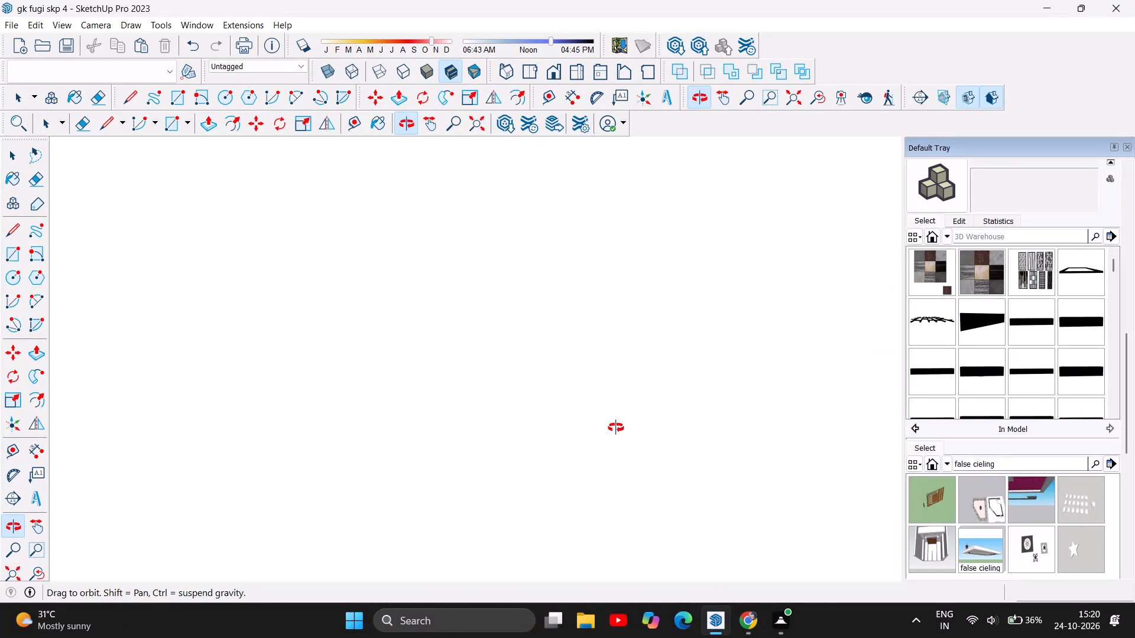
drag(616, 428, 518, 444)
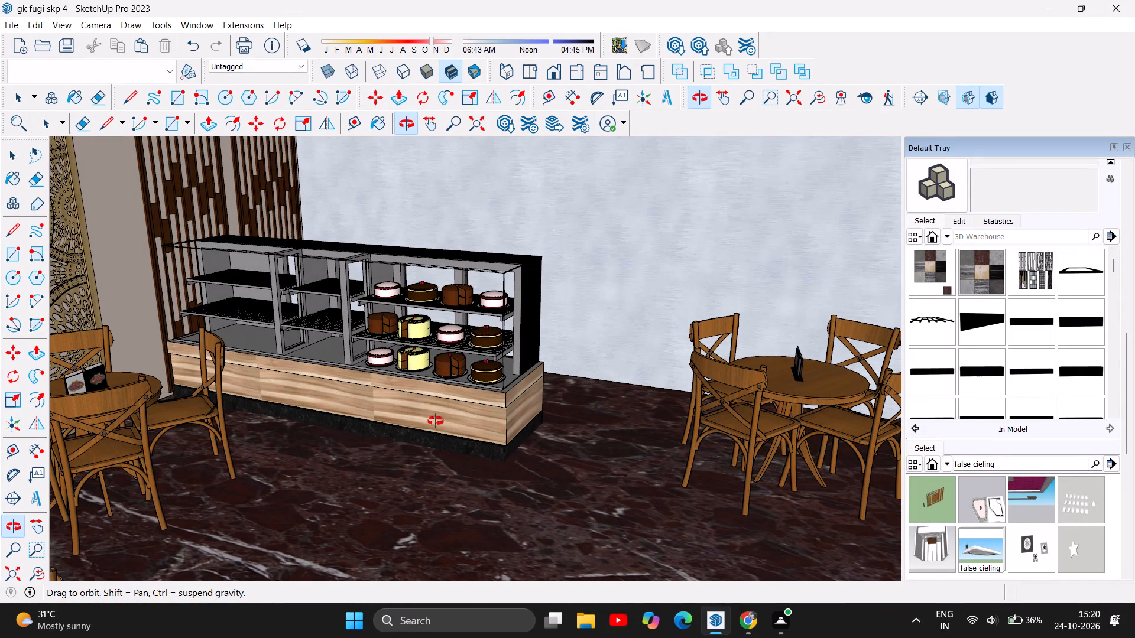
Examine the cake display counter's wooden base, dark plinth and shelves from low and raised viewpoints, with the surrounding floor space.
scroll(428, 475, up, 6)
drag(438, 494, 440, 472)
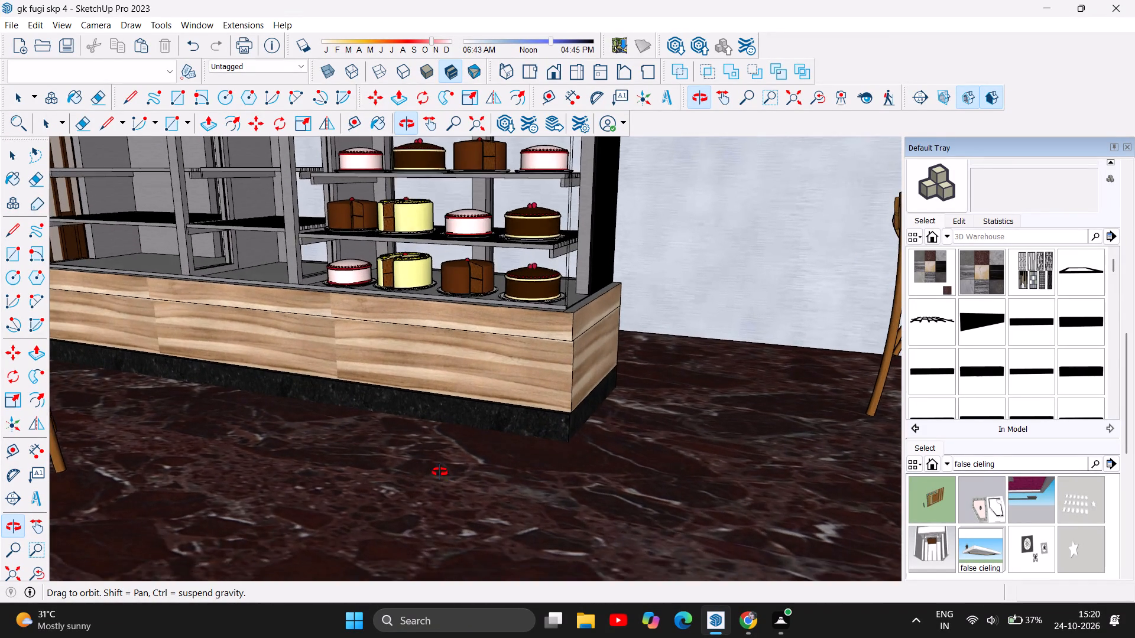
drag(440, 472, 443, 440)
scroll(443, 440, down, 3)
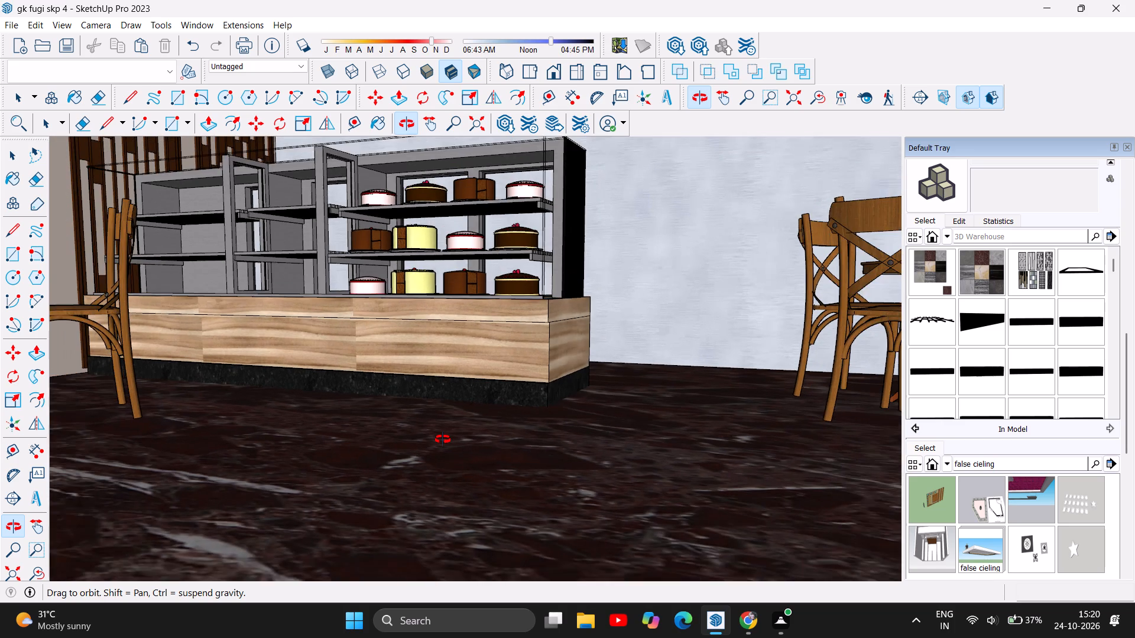
drag(443, 440, 439, 516)
scroll(460, 488, down, 2)
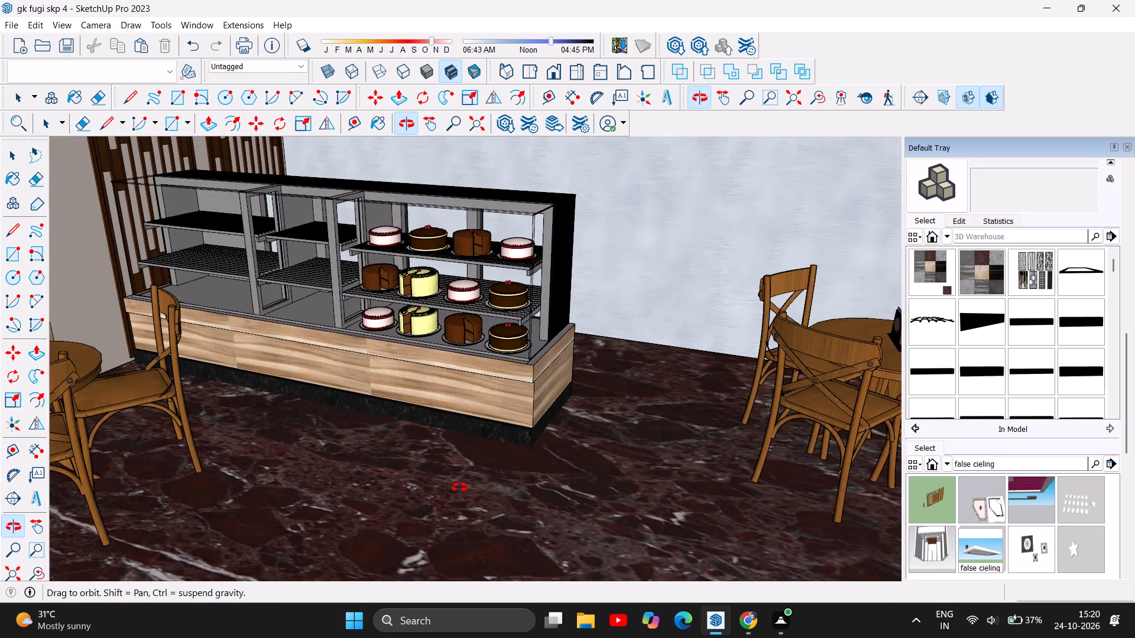
scroll(460, 487, down, 4)
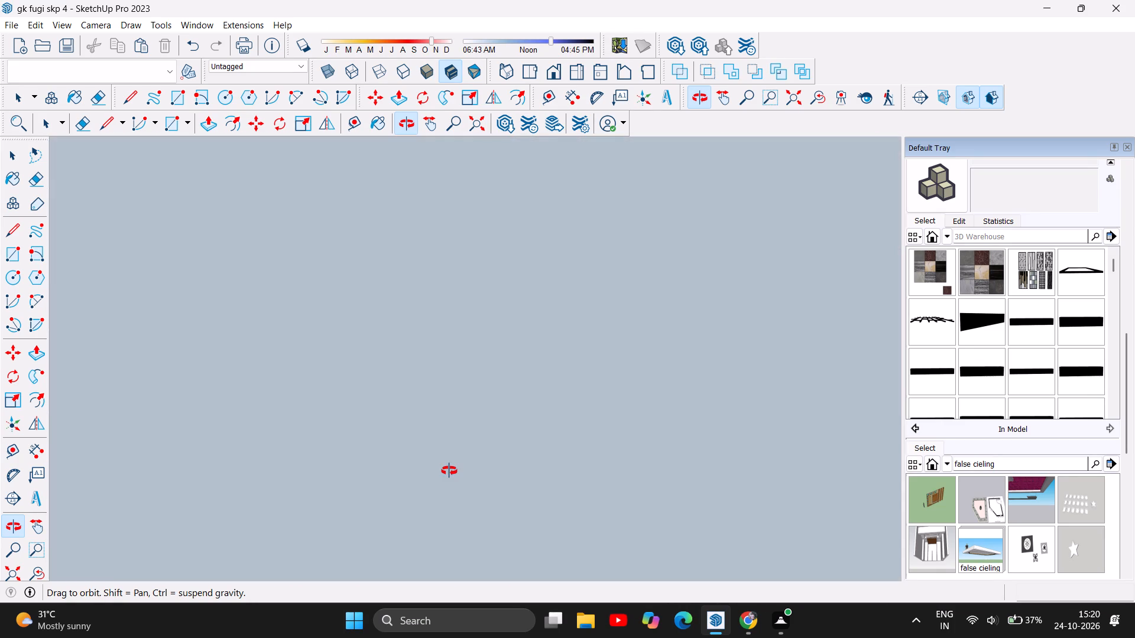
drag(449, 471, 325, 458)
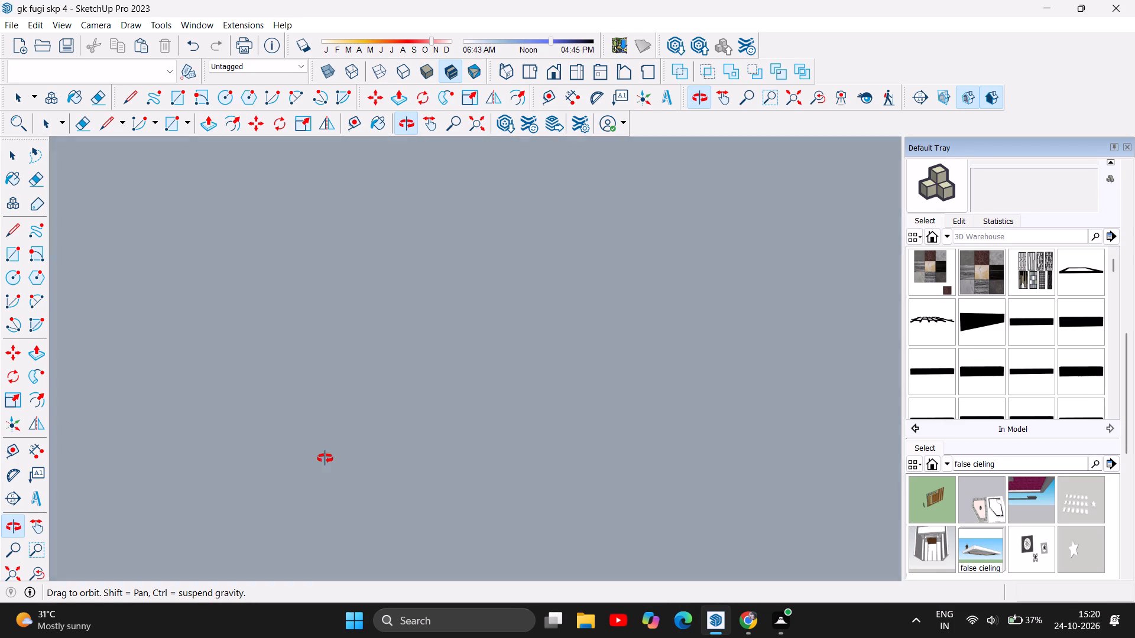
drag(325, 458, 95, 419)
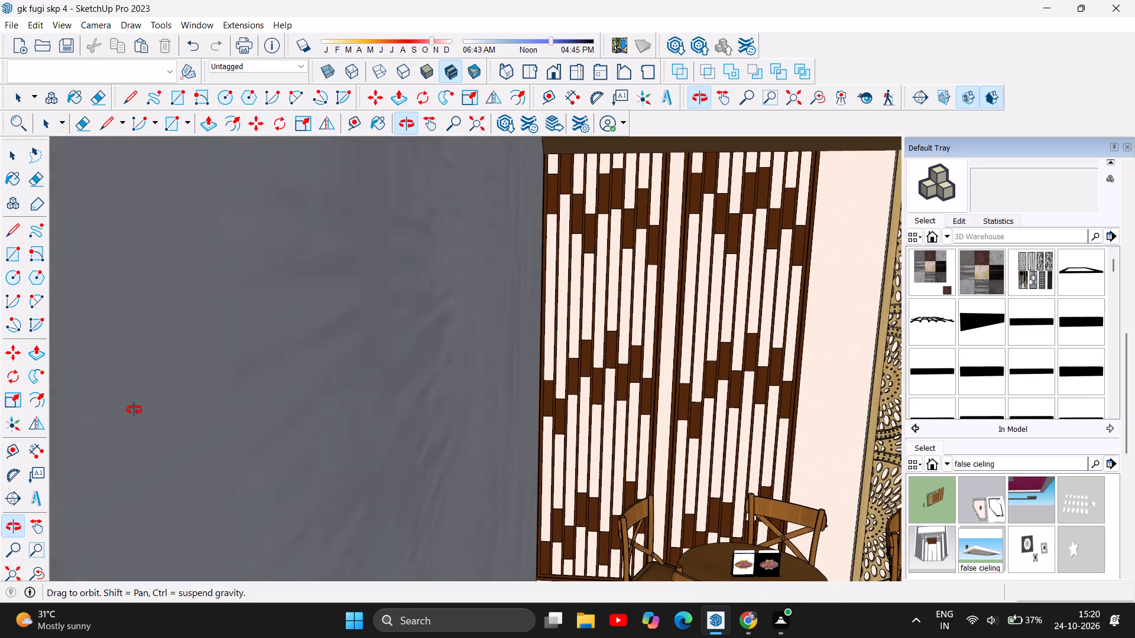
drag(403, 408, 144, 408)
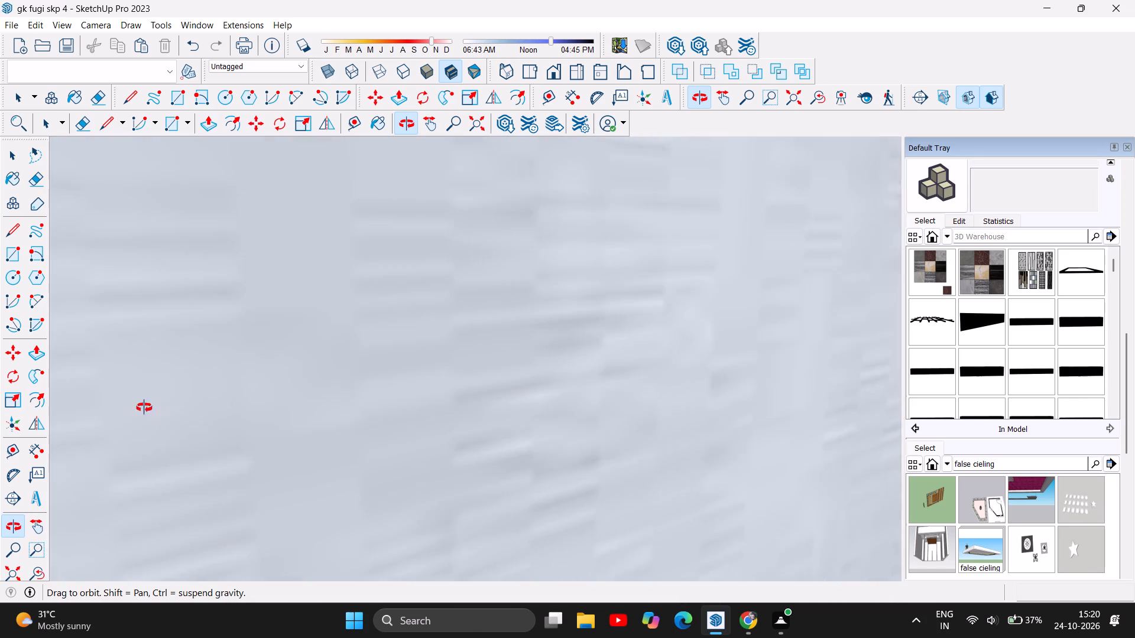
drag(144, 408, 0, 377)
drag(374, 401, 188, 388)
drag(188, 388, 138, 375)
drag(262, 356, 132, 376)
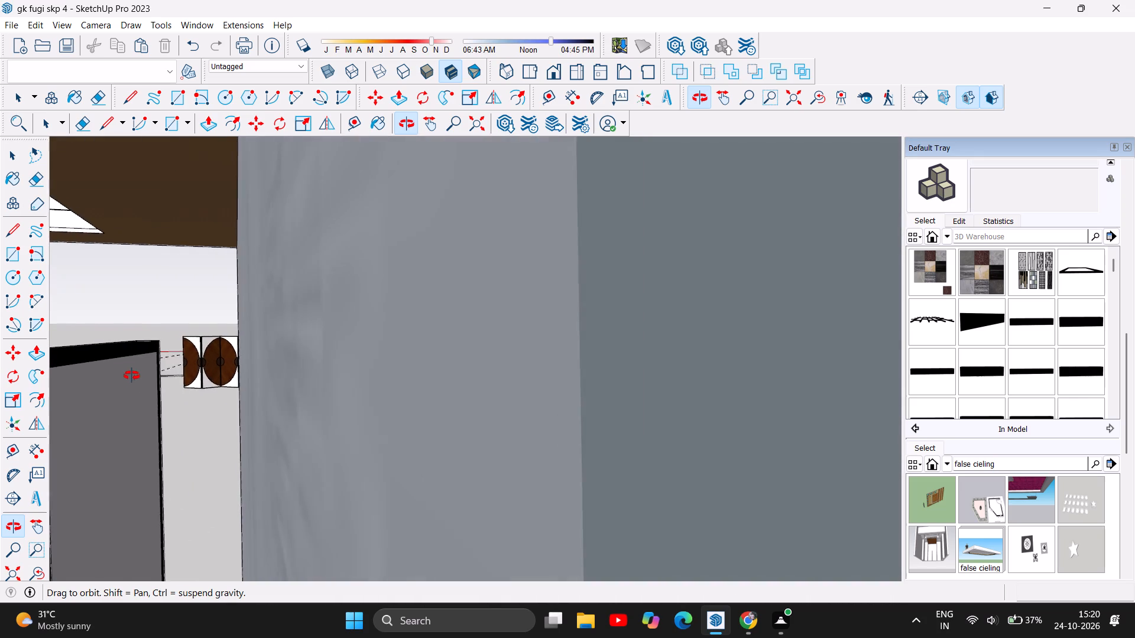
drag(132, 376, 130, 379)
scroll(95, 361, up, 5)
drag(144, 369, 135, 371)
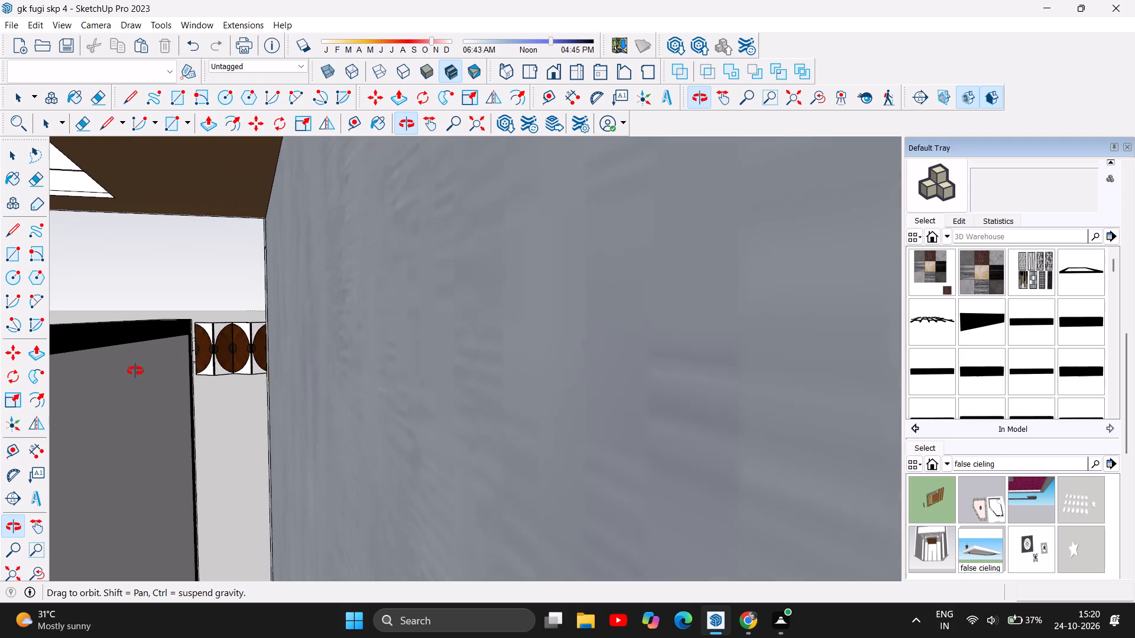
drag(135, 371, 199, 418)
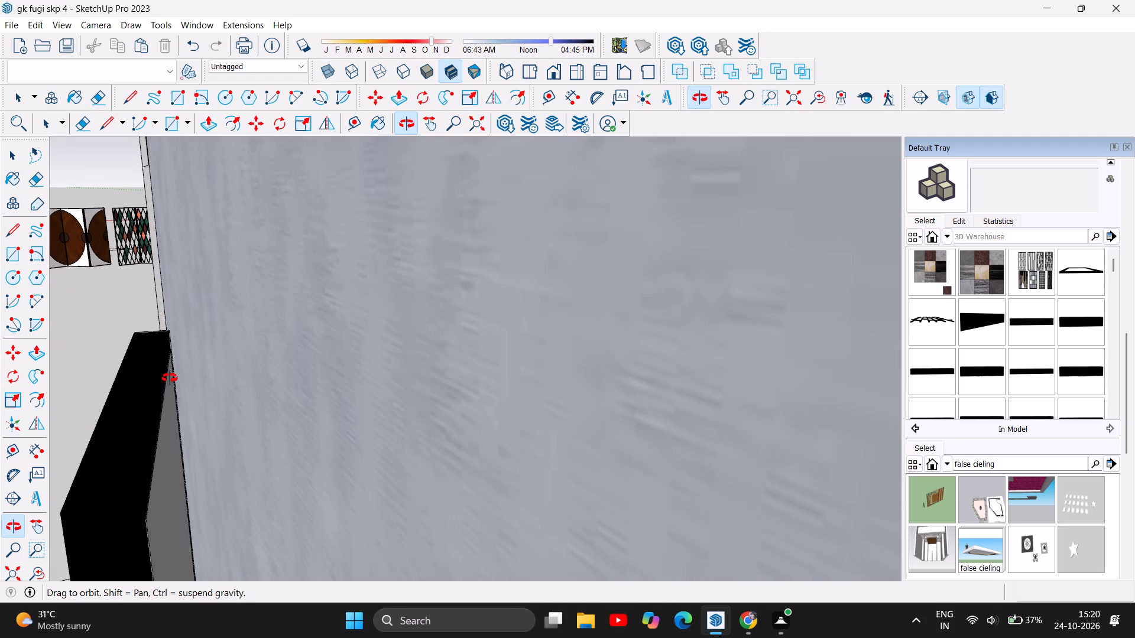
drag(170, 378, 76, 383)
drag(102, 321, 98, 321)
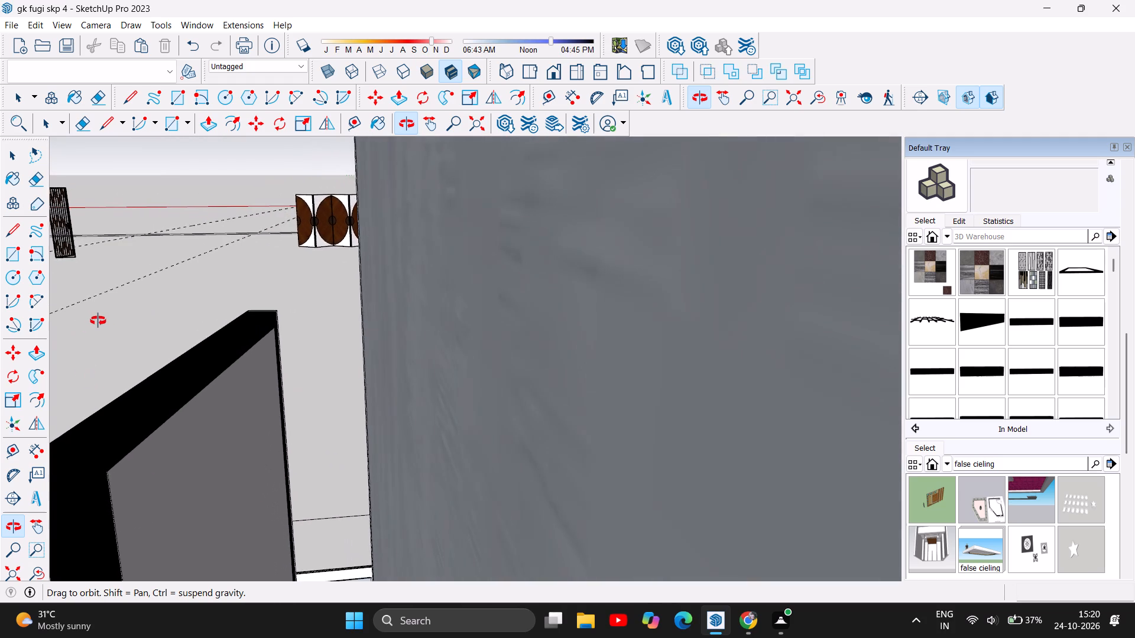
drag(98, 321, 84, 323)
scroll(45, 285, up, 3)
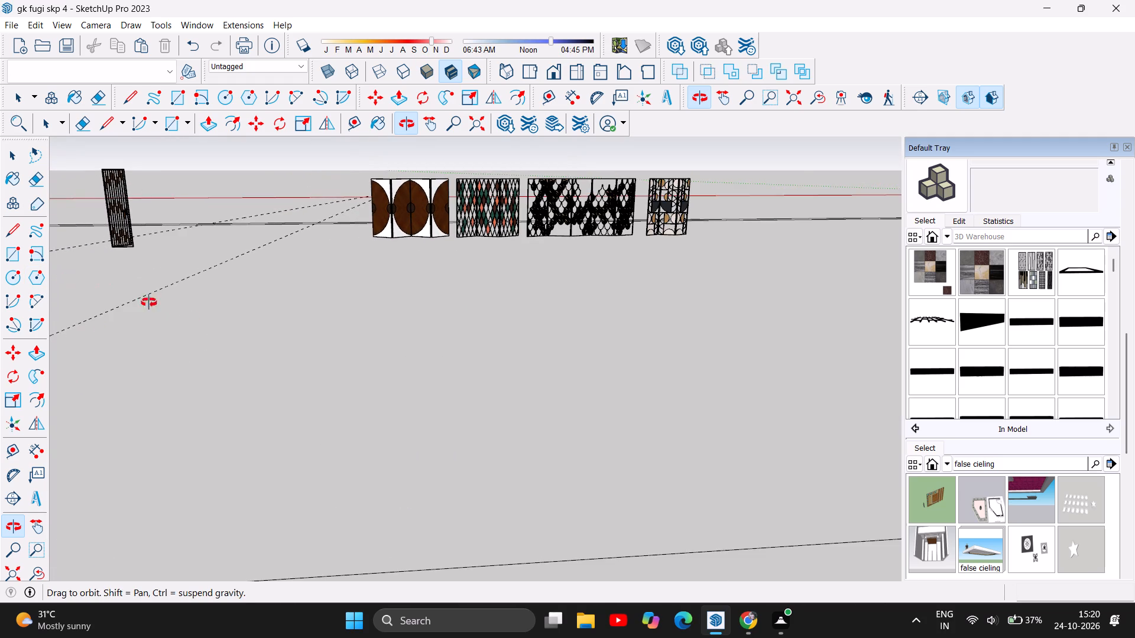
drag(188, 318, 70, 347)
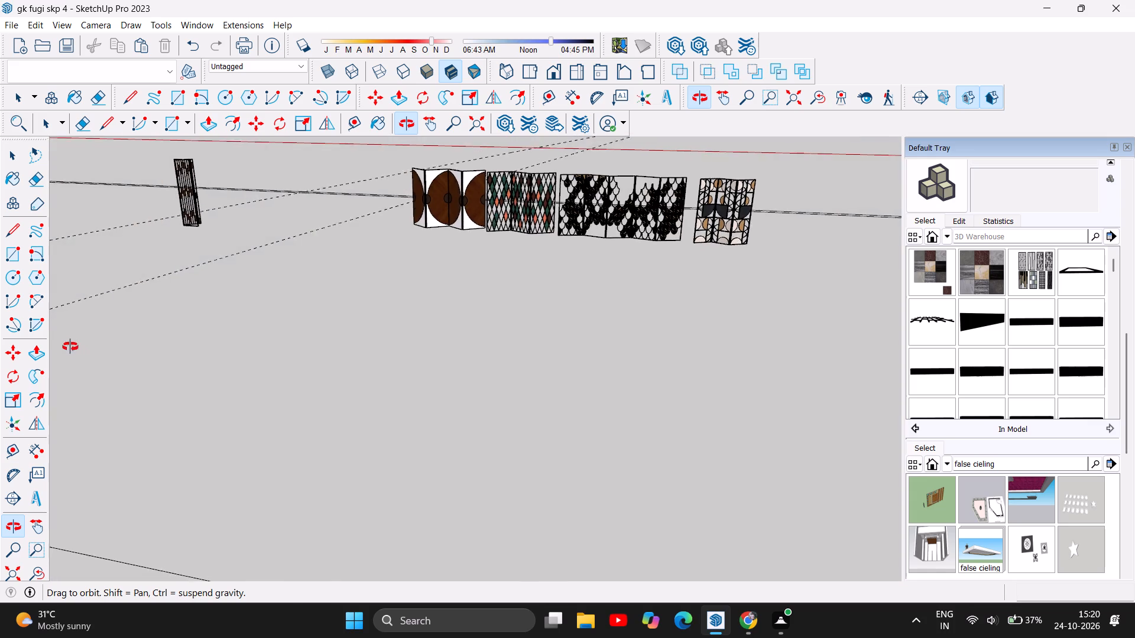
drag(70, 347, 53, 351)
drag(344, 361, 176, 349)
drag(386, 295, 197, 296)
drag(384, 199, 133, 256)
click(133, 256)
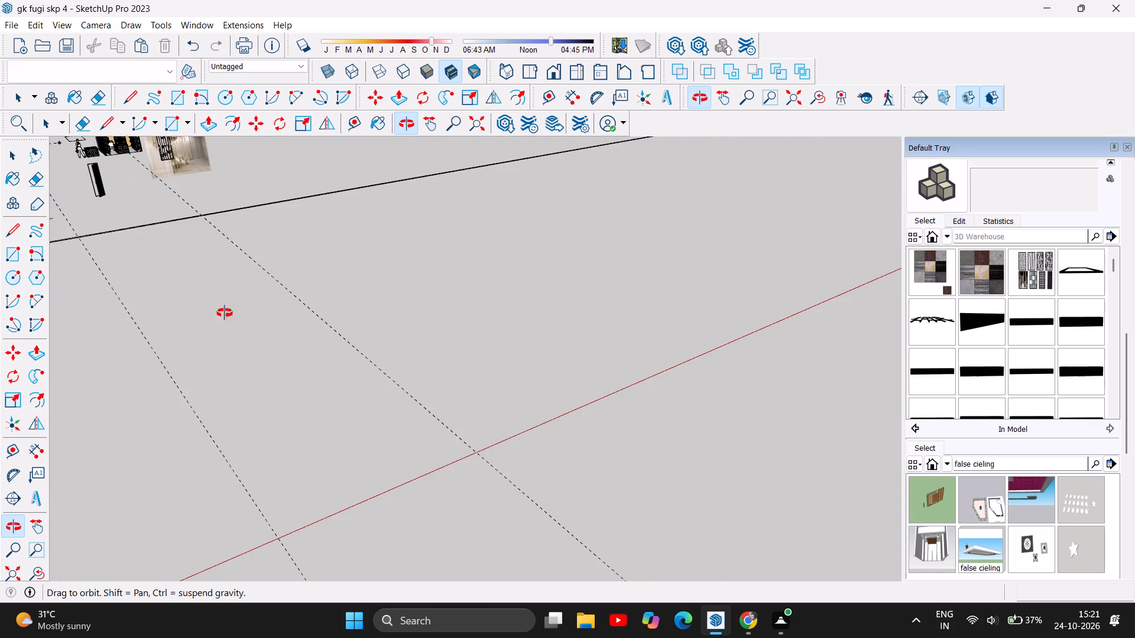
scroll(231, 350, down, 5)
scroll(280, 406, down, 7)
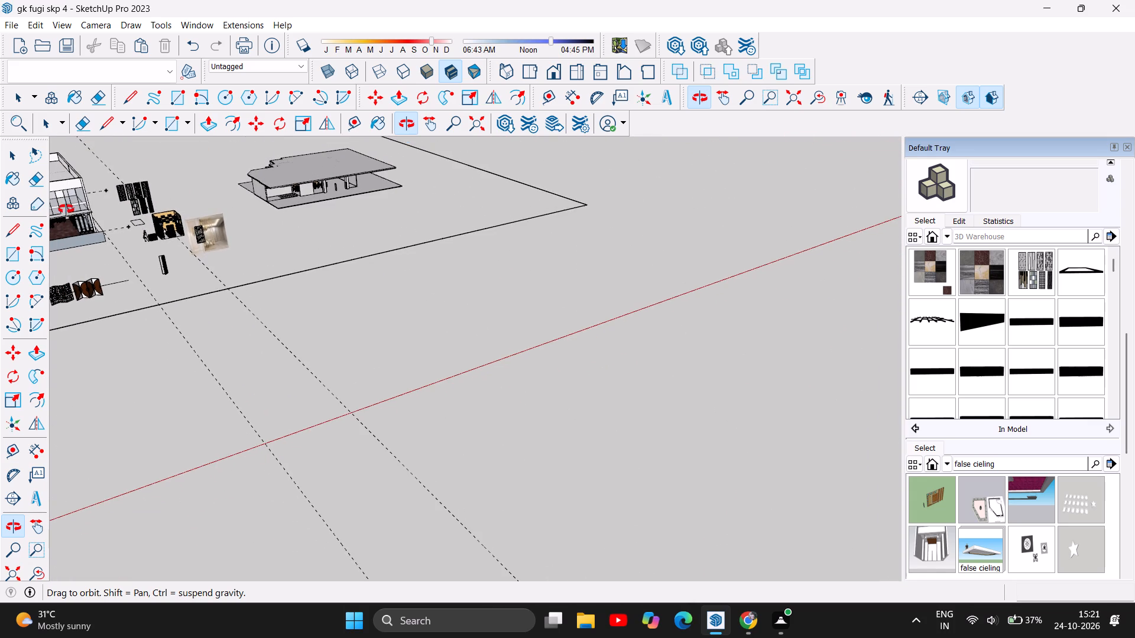
Return to the ground-floor café and examine the row of round table sets along the grey side wall, from oval dividers to cake counter.
scroll(65, 209, up, 7)
scroll(67, 219, down, 1)
scroll(70, 231, up, 15)
drag(242, 281, 144, 281)
scroll(125, 184, up, 10)
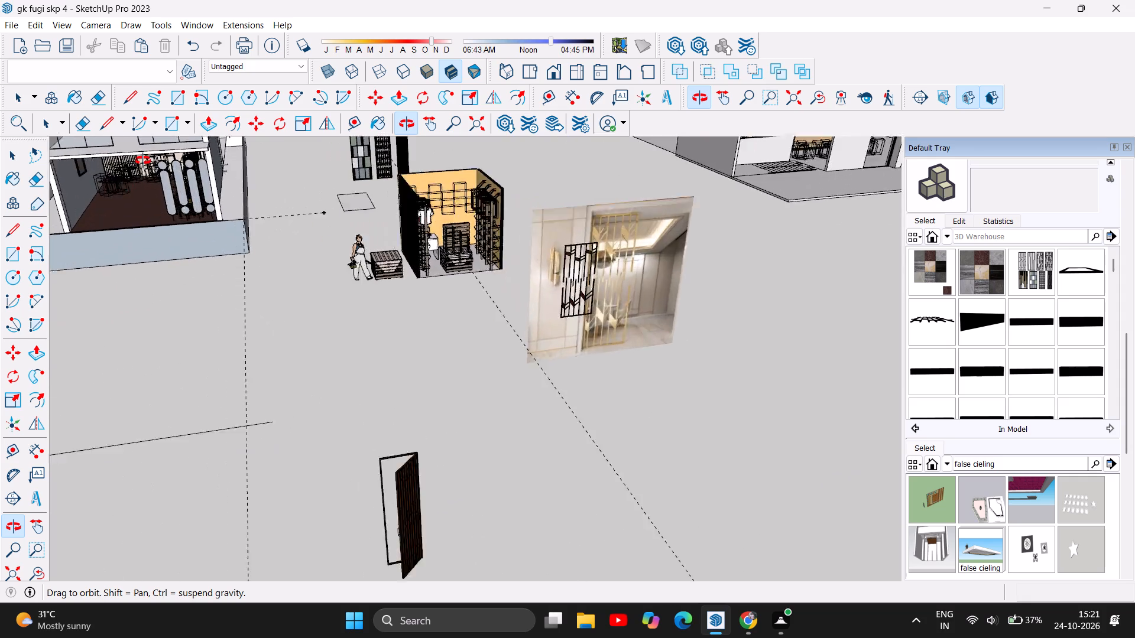
scroll(143, 161, up, 3)
scroll(100, 189, up, 15)
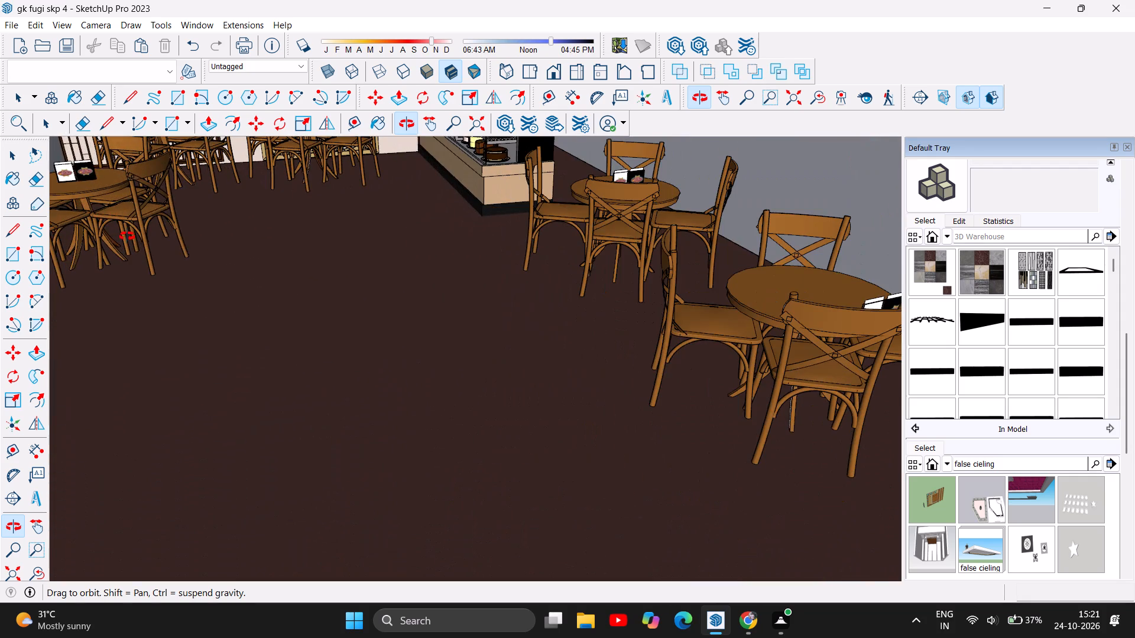
drag(178, 248, 198, 242)
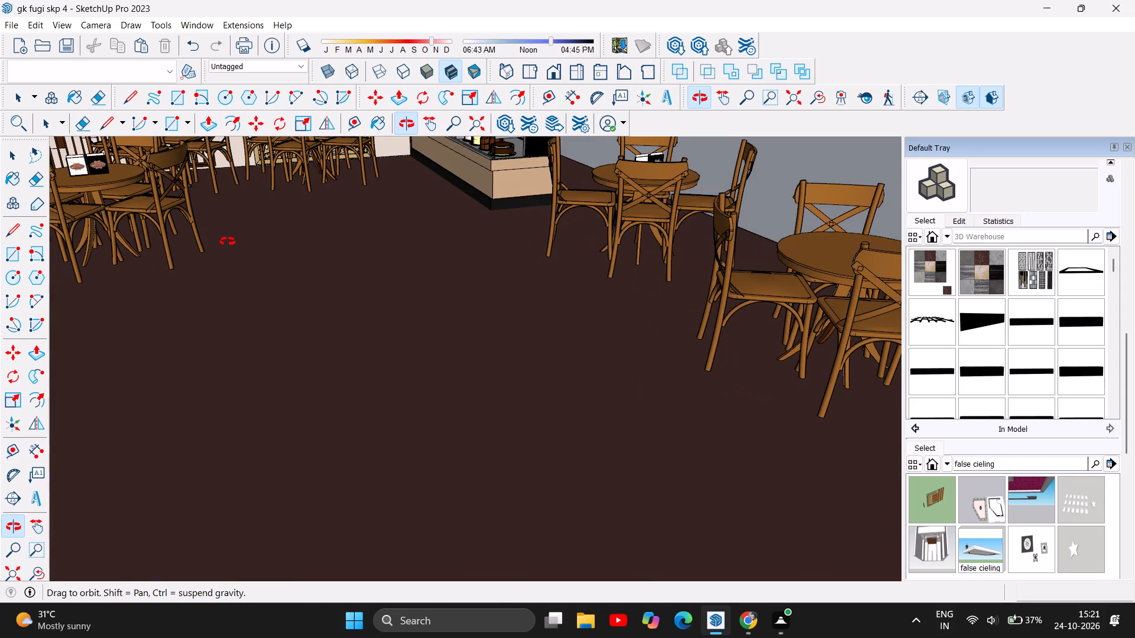
scroll(228, 242, down, 4)
scroll(342, 224, down, 3)
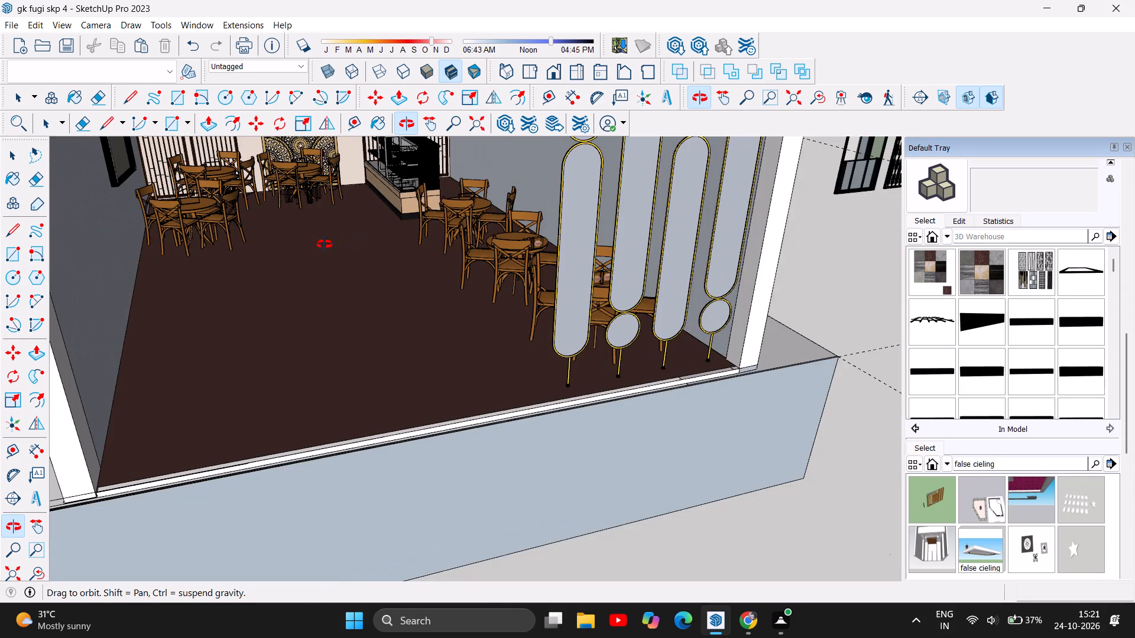
drag(325, 245, 388, 261)
scroll(608, 225, up, 4)
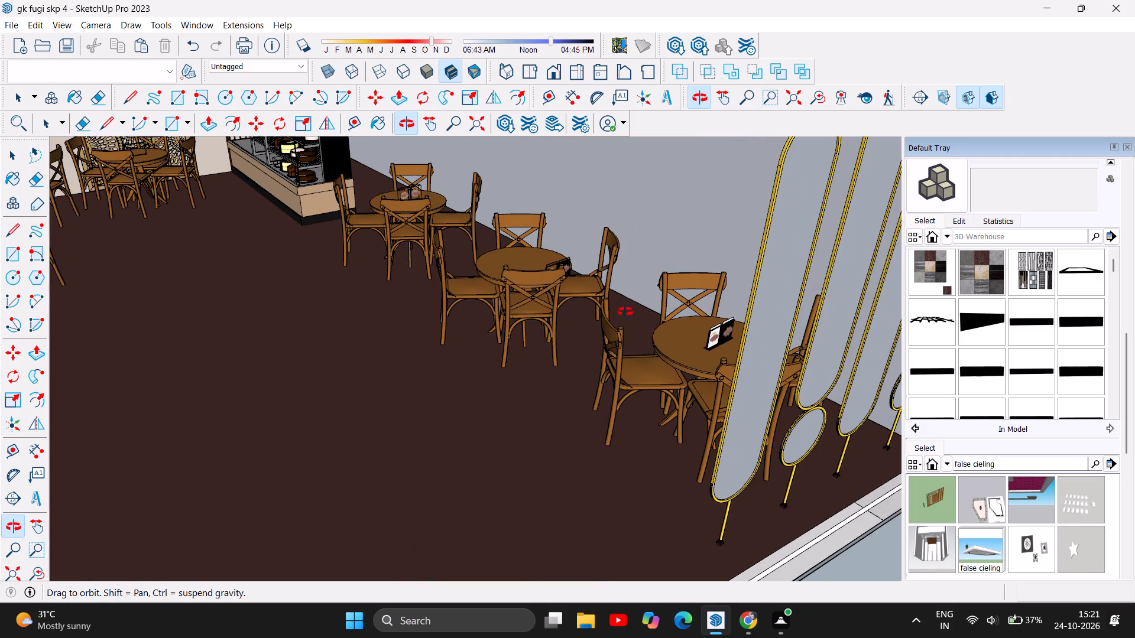
drag(589, 369, 682, 396)
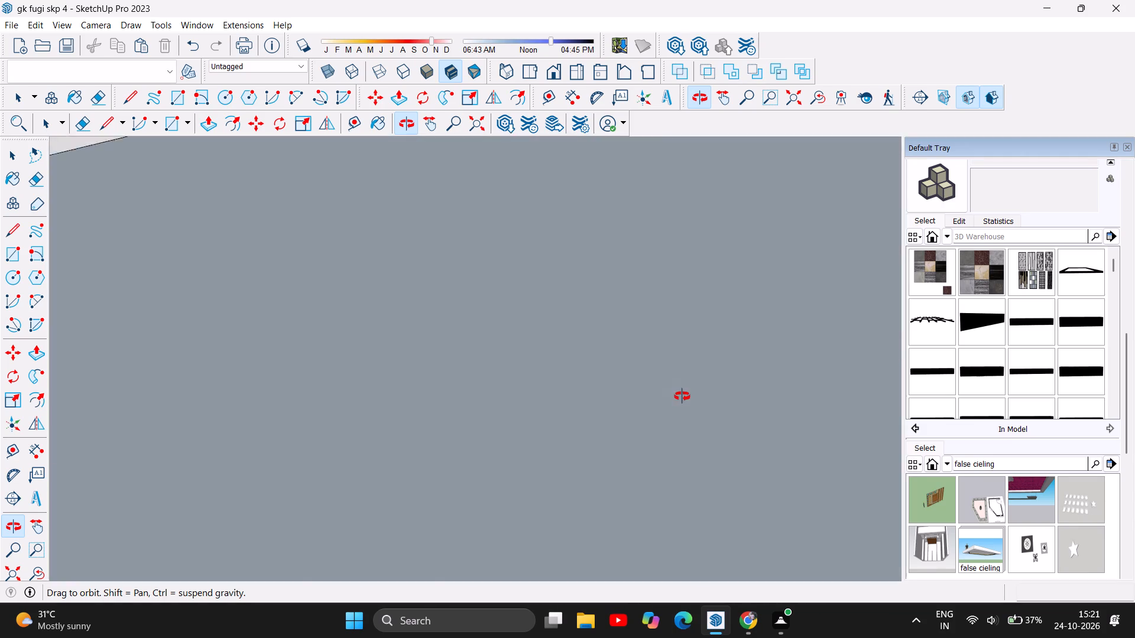
drag(682, 396, 577, 382)
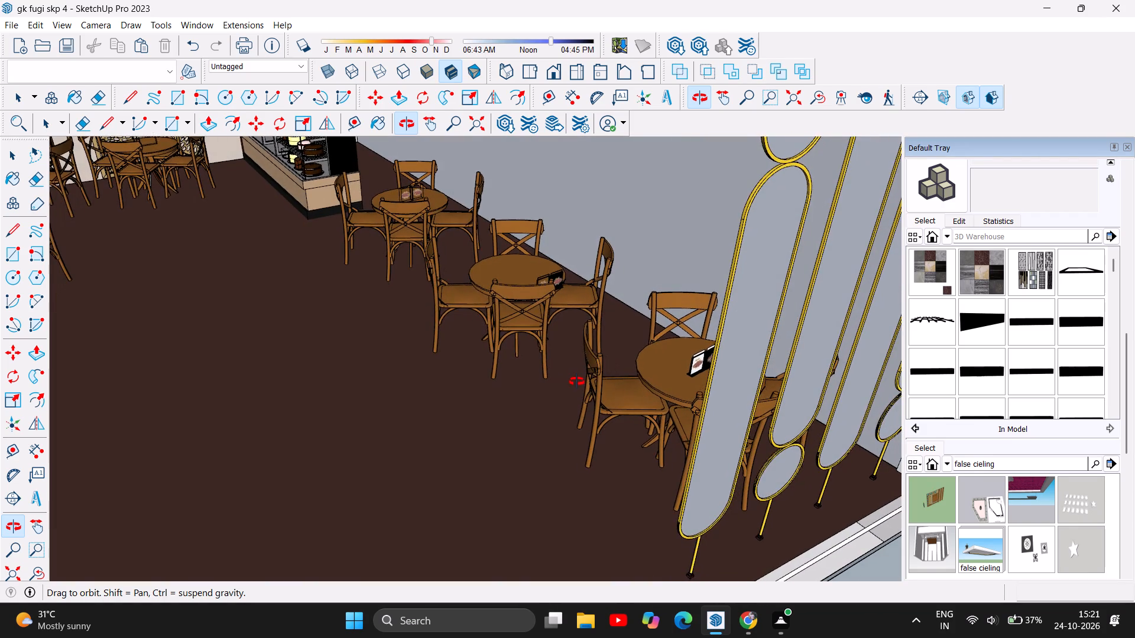
drag(577, 382, 583, 385)
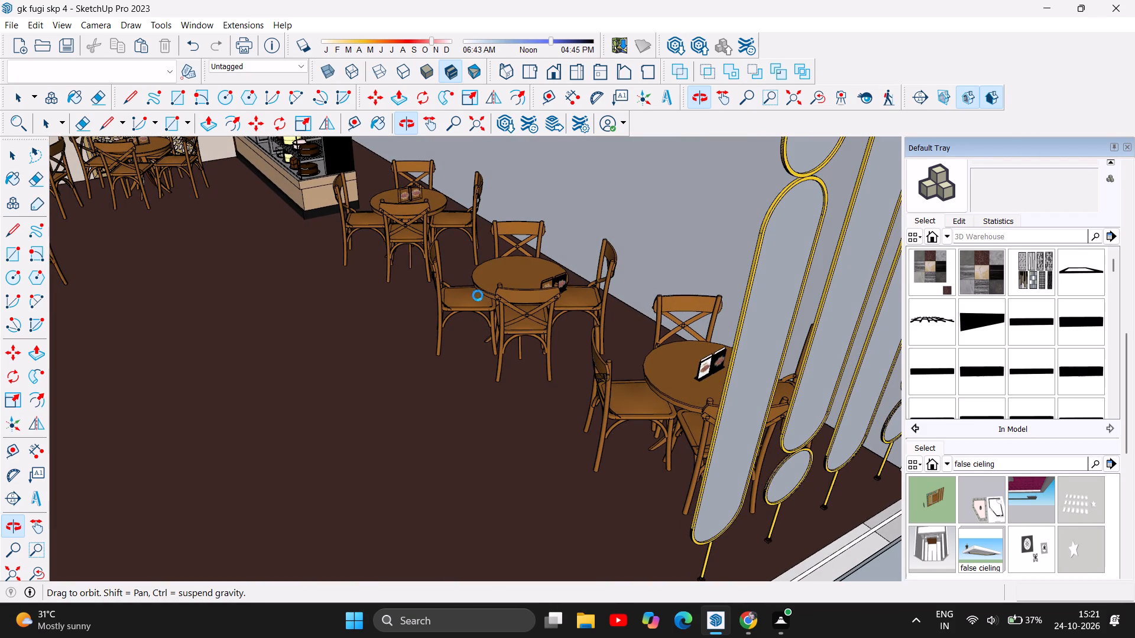
Move the round table set nearest the cake counter about 2' 9" along the grey side wall towards the counter.
click(10, 158)
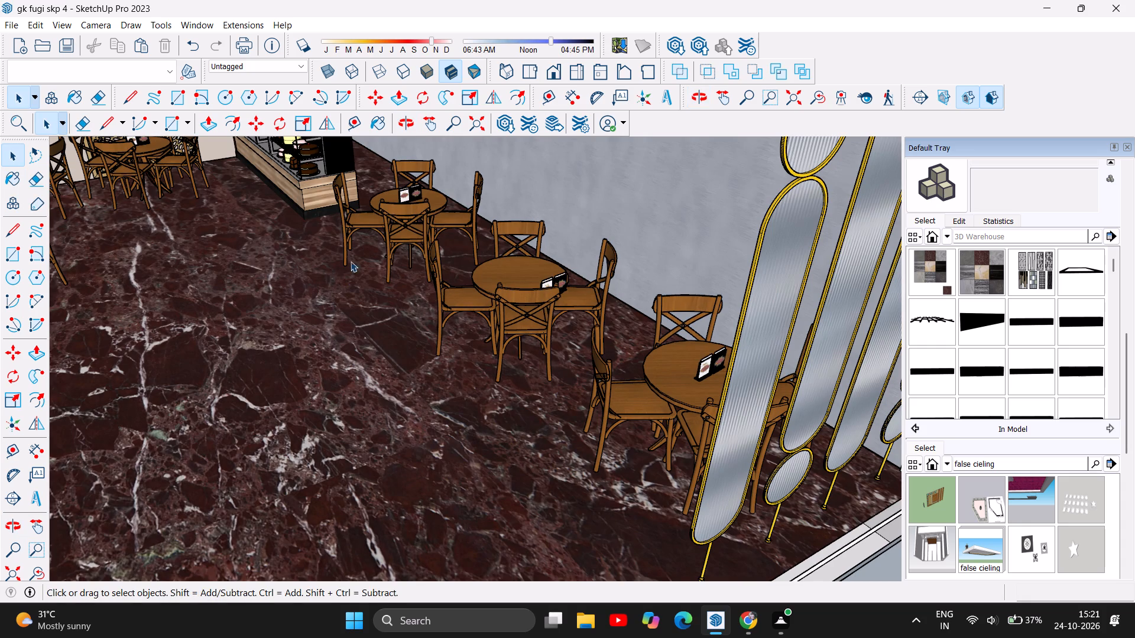
click(395, 232)
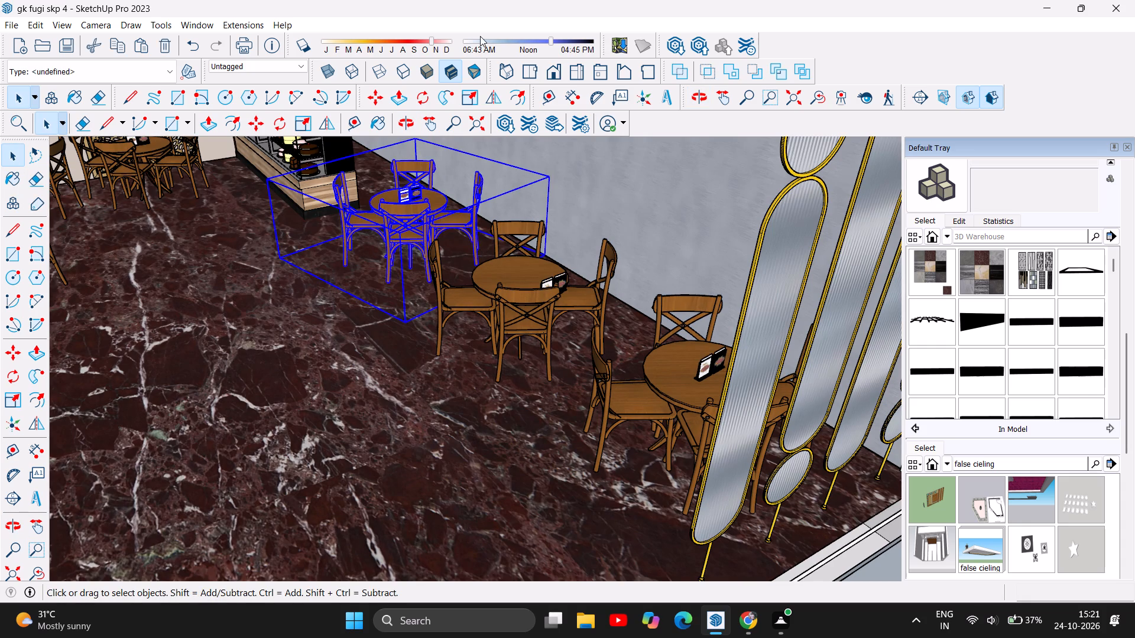
click(378, 98)
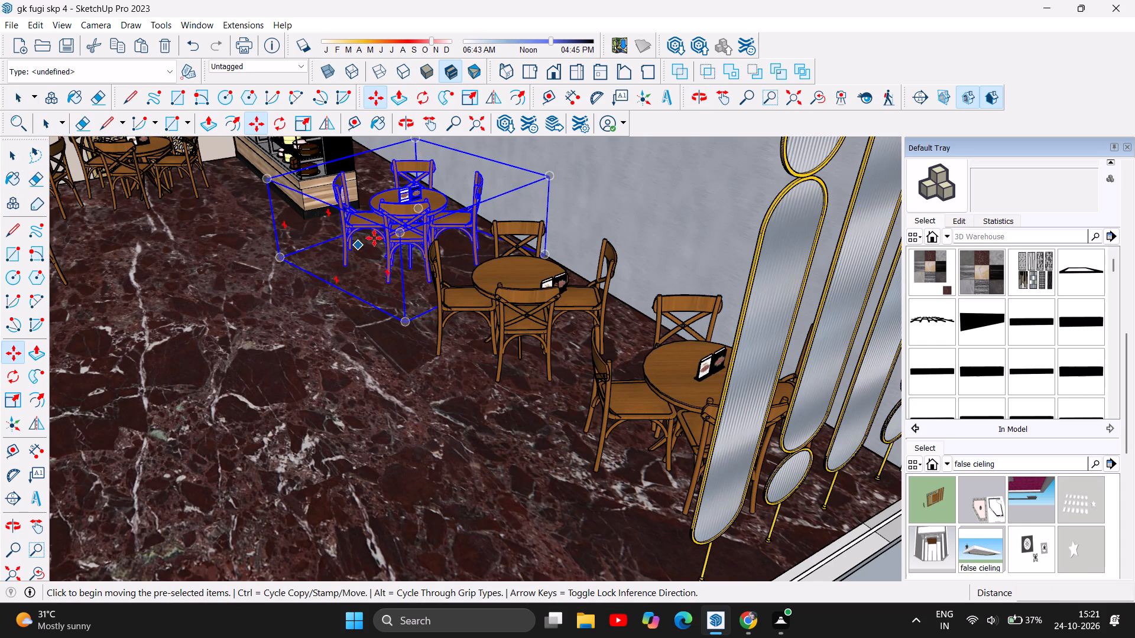
drag(374, 238, 349, 210)
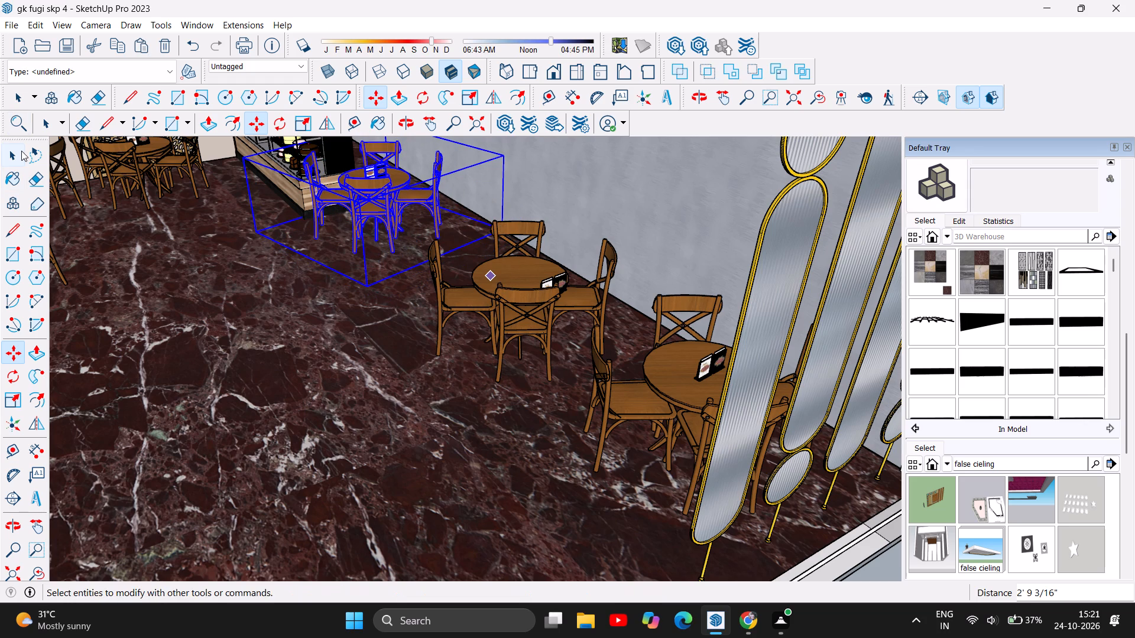
Move the middle round table set of the side-wall row about 1' 11" towards the cake counter, away from the set behind the oval dividers.
click(21, 150)
click(449, 308)
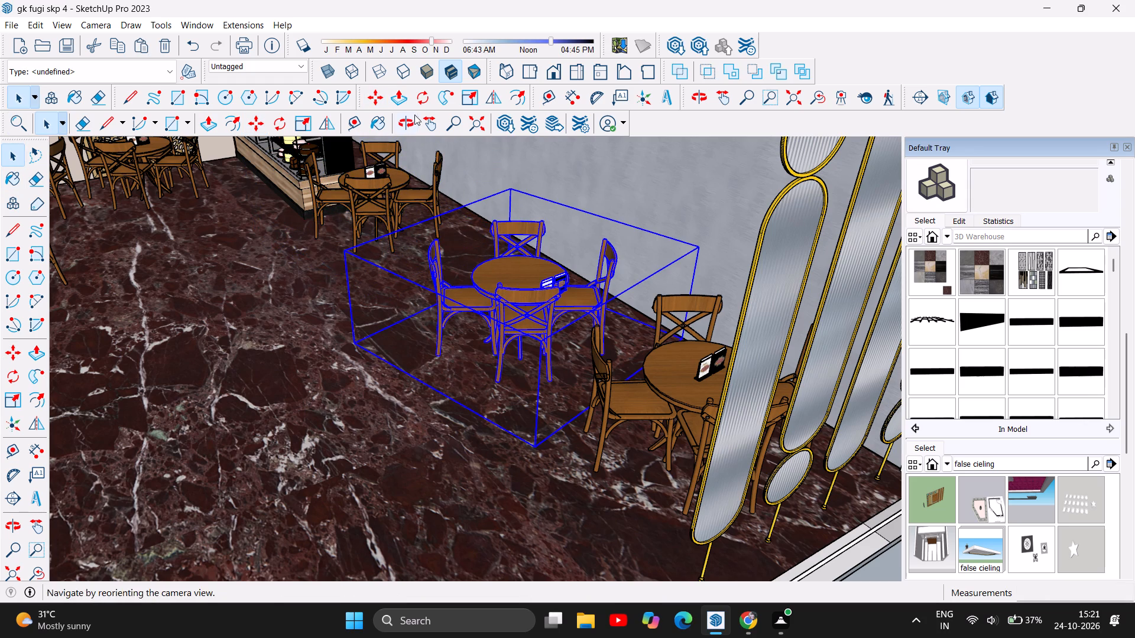
click(378, 102)
drag(501, 327, 484, 311)
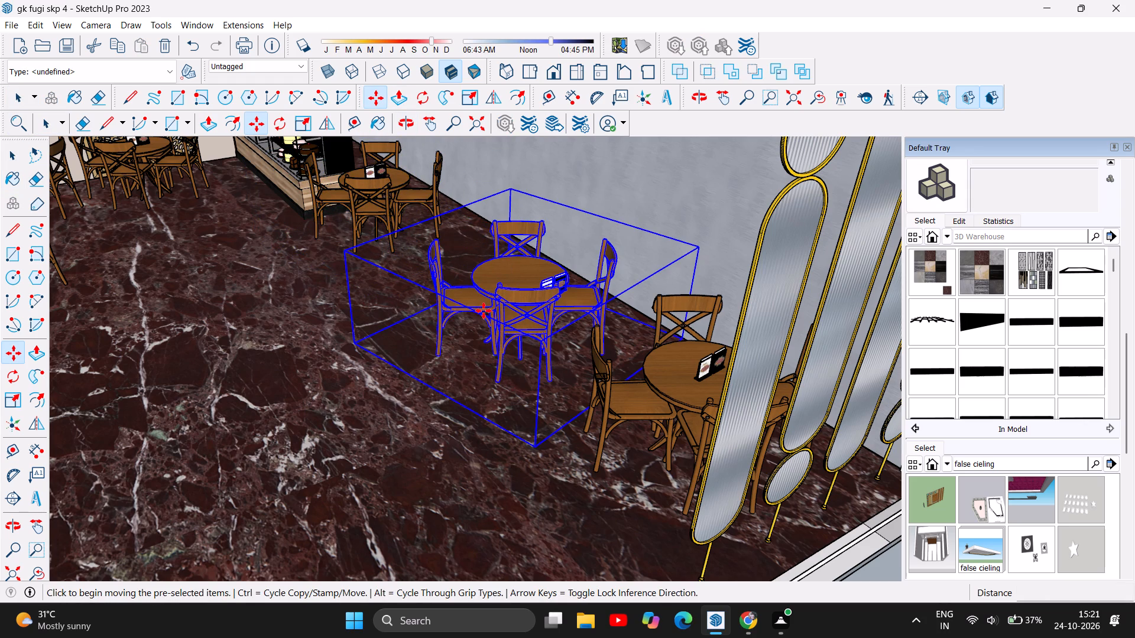
drag(484, 311, 458, 280)
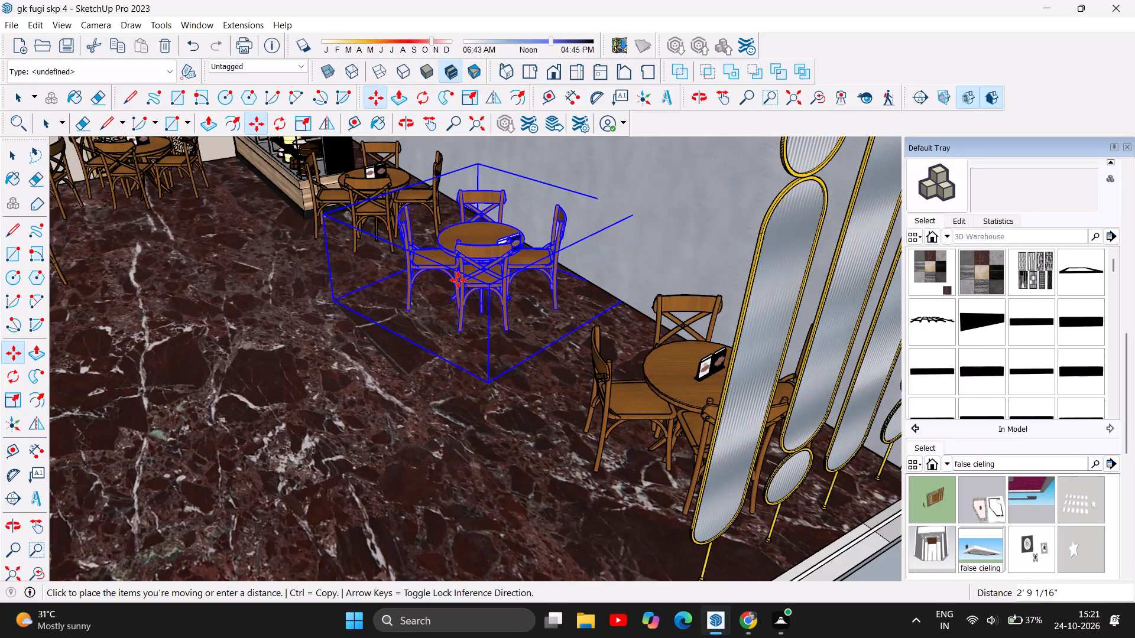
drag(458, 280, 451, 287)
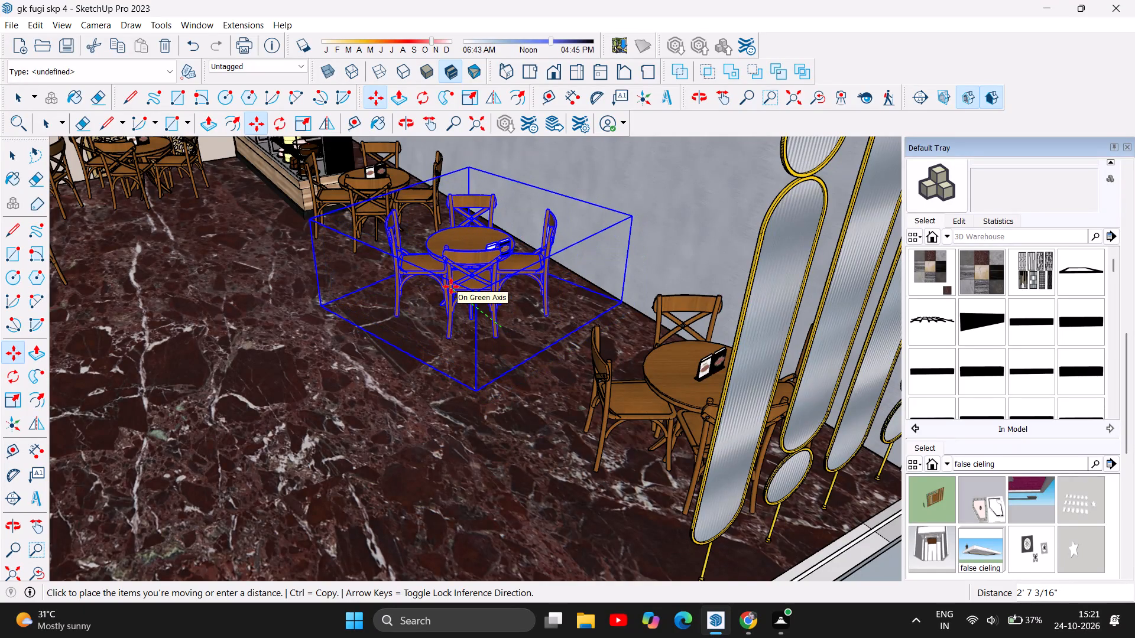
drag(451, 287, 464, 294)
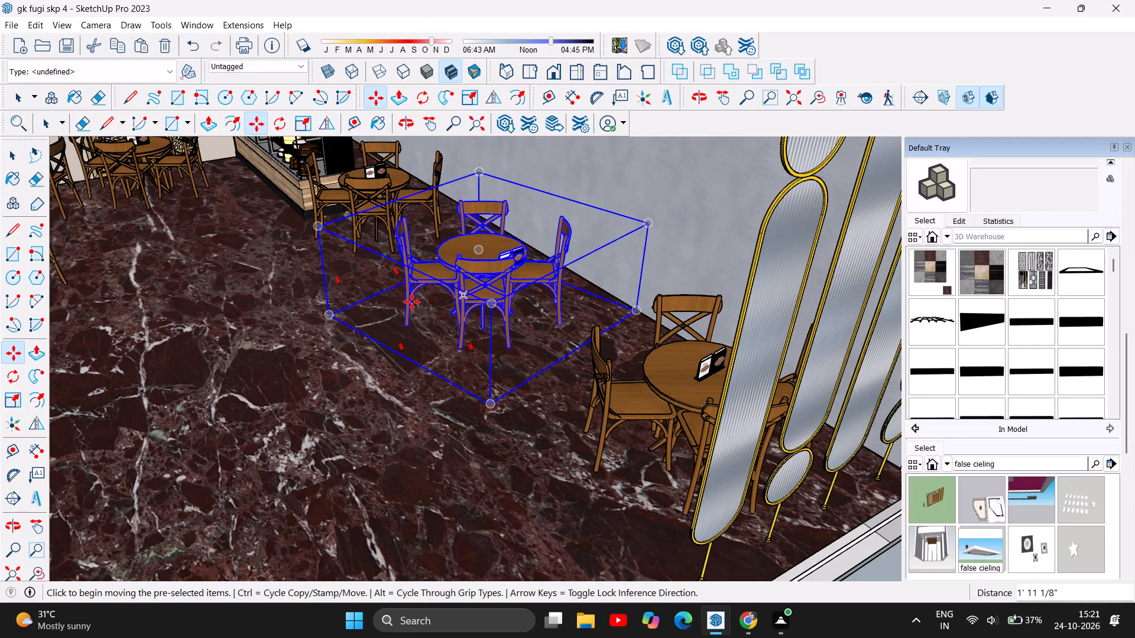
scroll(412, 302, down, 2)
scroll(412, 302, up, 3)
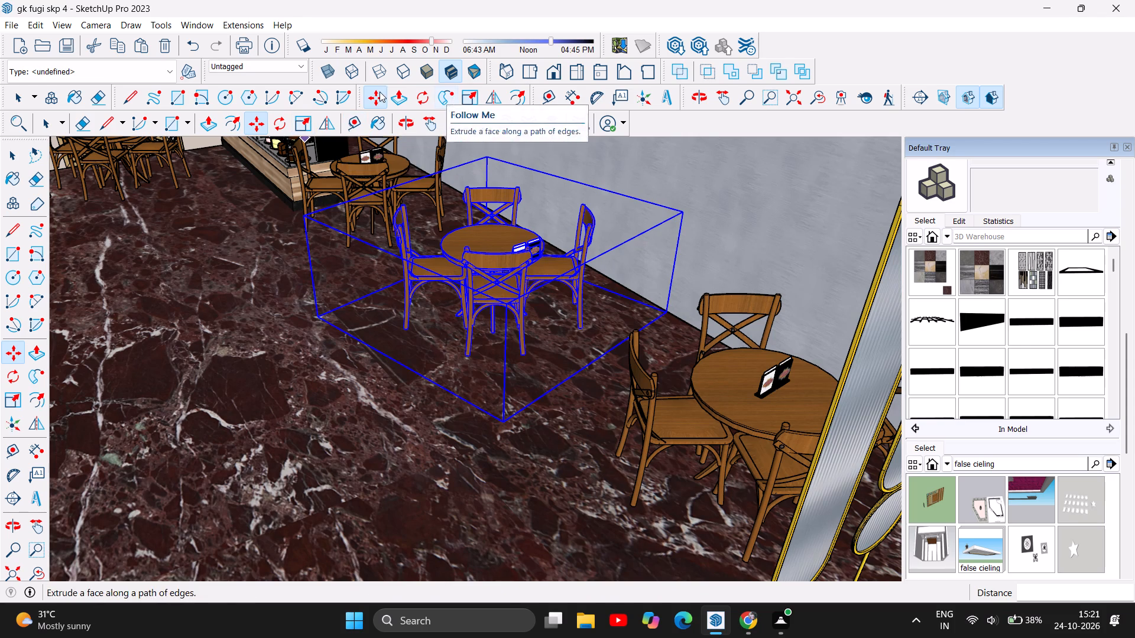
click(7, 159)
right_drag(496, 343, 544, 373)
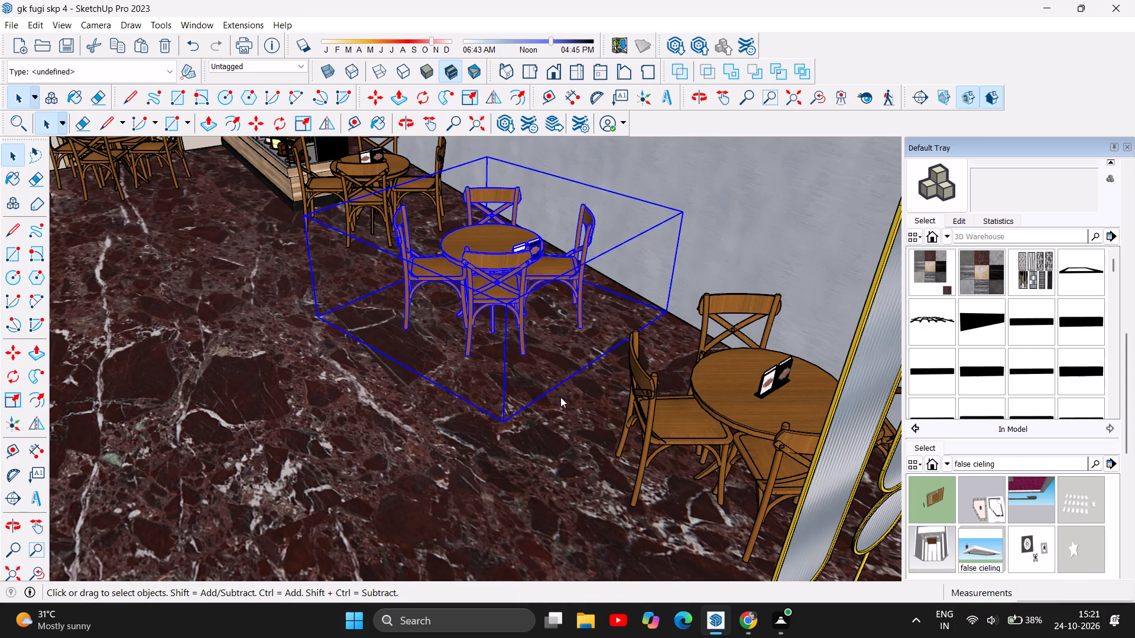
Move the round table set behind the oval dividers about 1' 7" along the grey side wall towards the middle set.
click(11, 149)
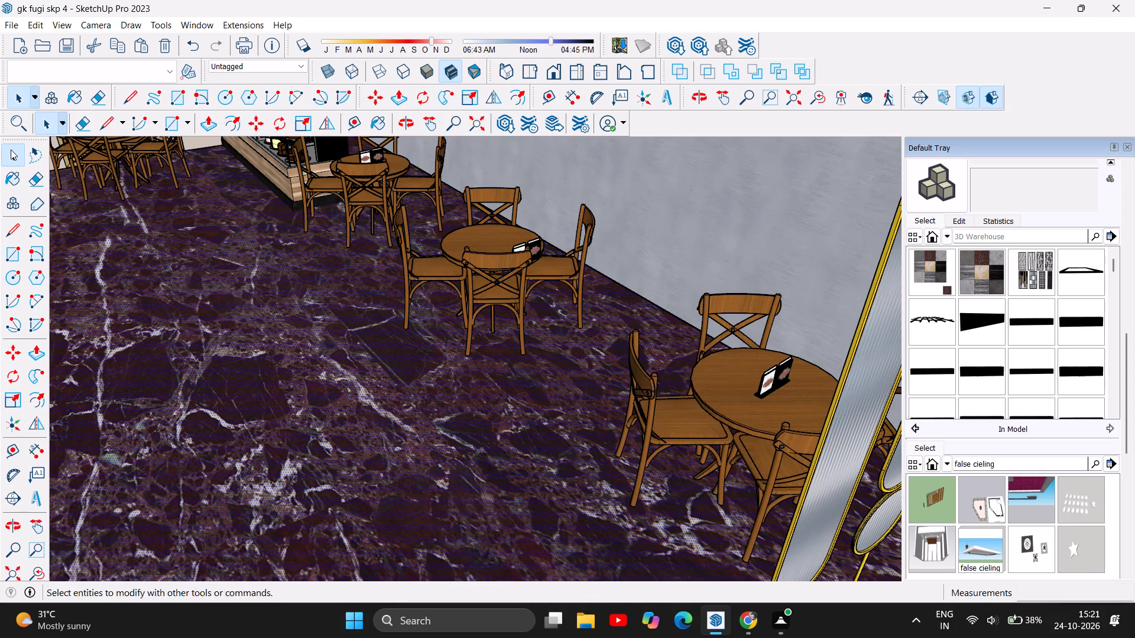
click(770, 409)
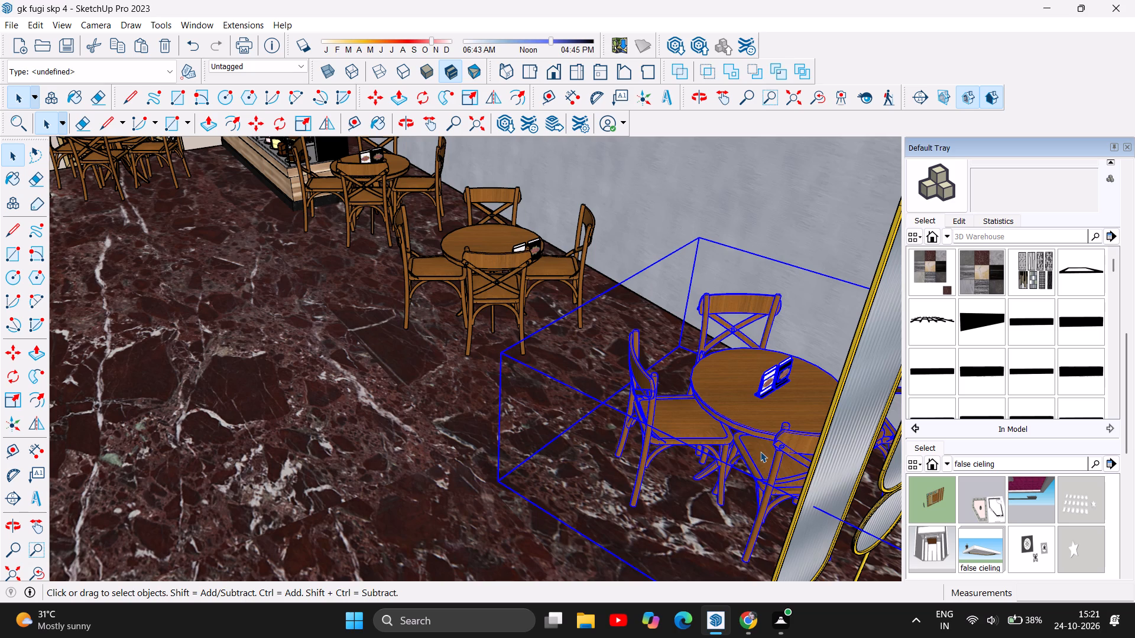
drag(760, 451, 729, 431)
click(741, 448)
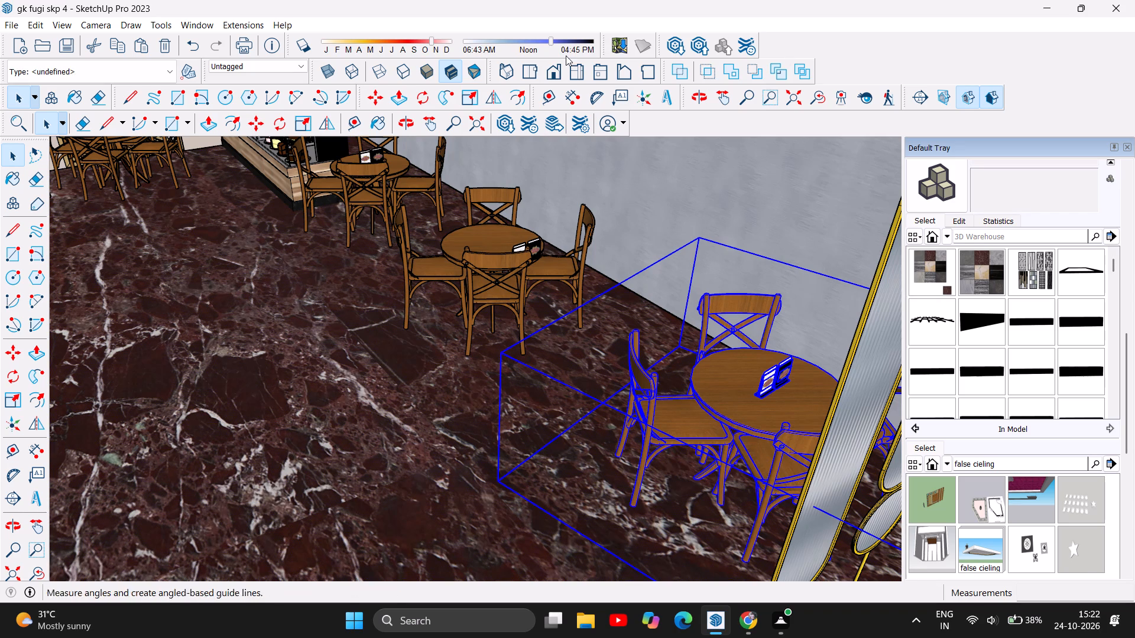
click(373, 95)
drag(745, 440, 675, 391)
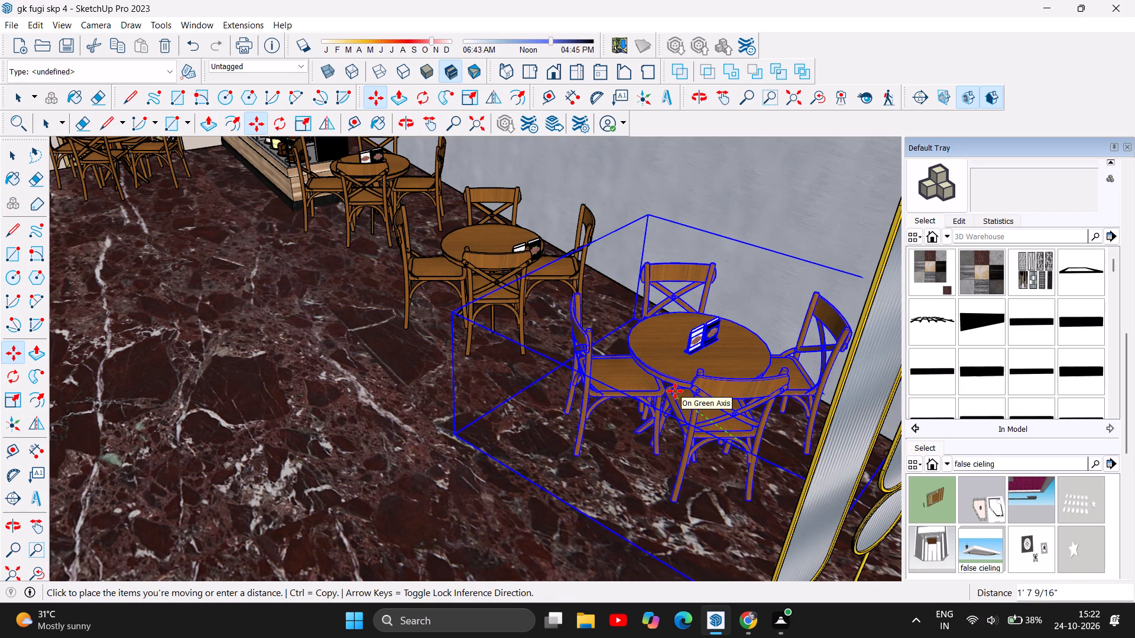
drag(675, 391, 673, 399)
Move the front round table set beside the opposite side wall out onto the open marble floor, near the side-wall row.
scroll(524, 321, down, 3)
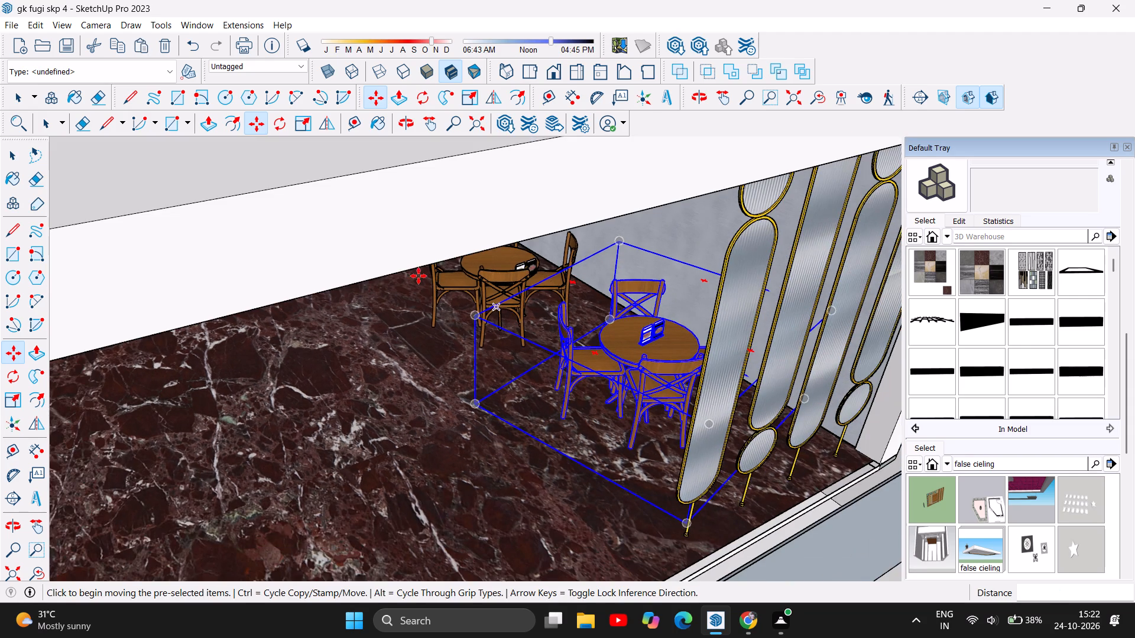
scroll(418, 276, down, 12)
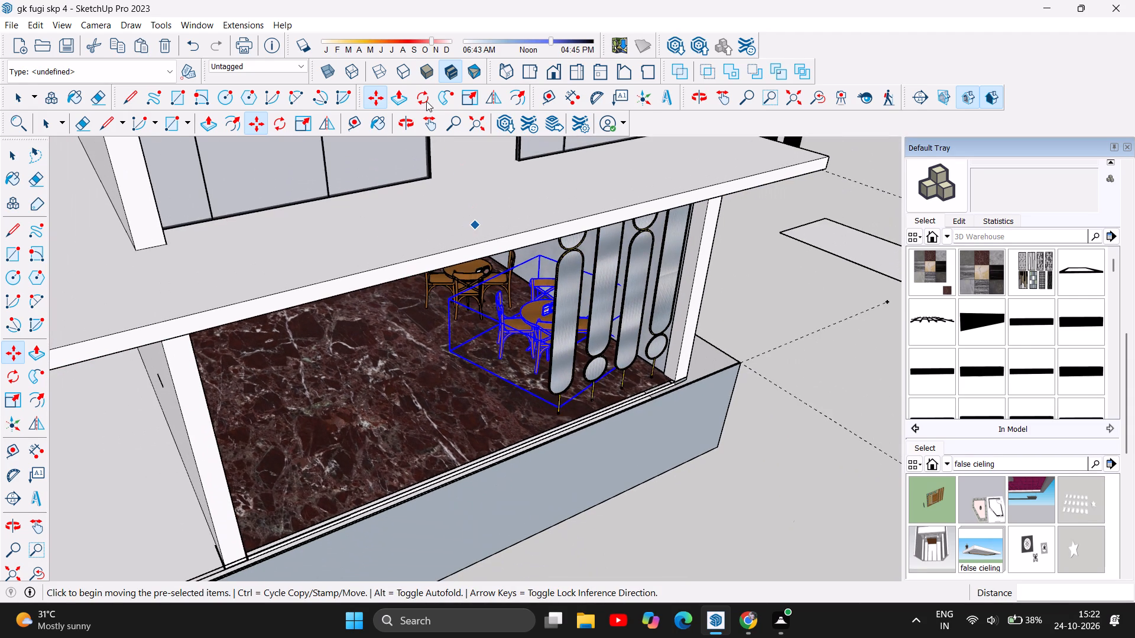
click(404, 120)
drag(537, 412, 496, 340)
scroll(298, 233, up, 4)
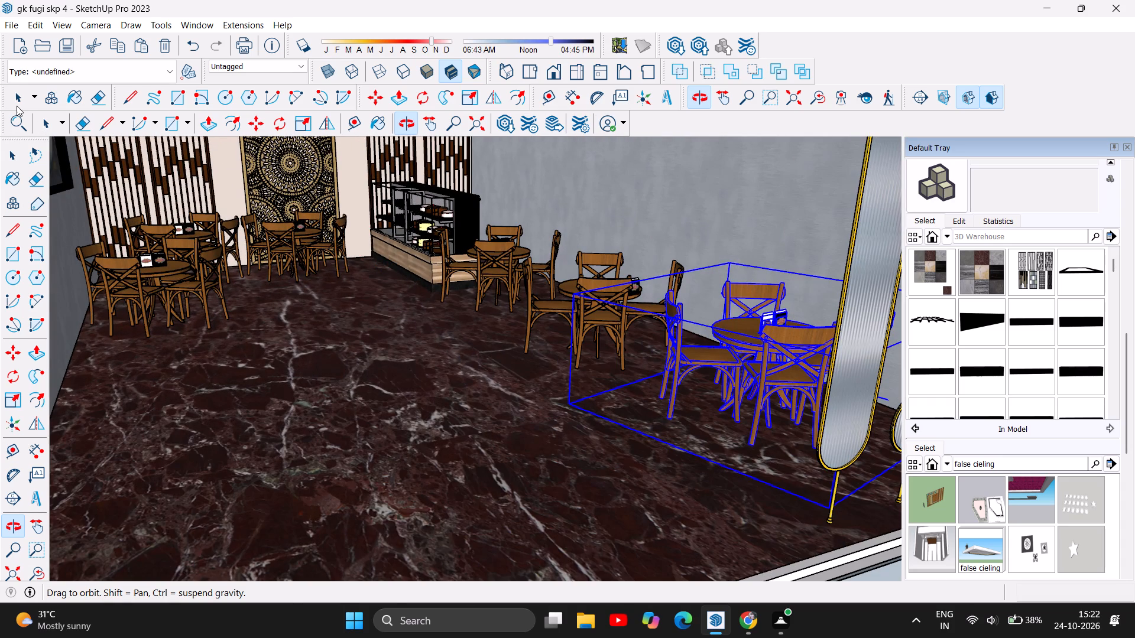
click(17, 106)
click(151, 285)
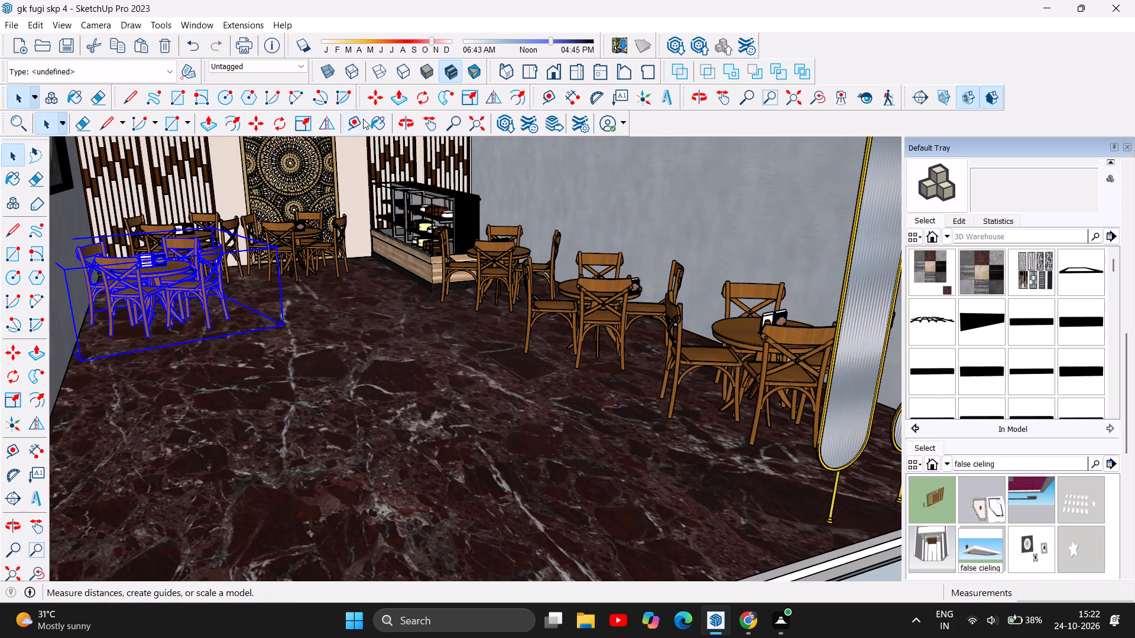
click(375, 97)
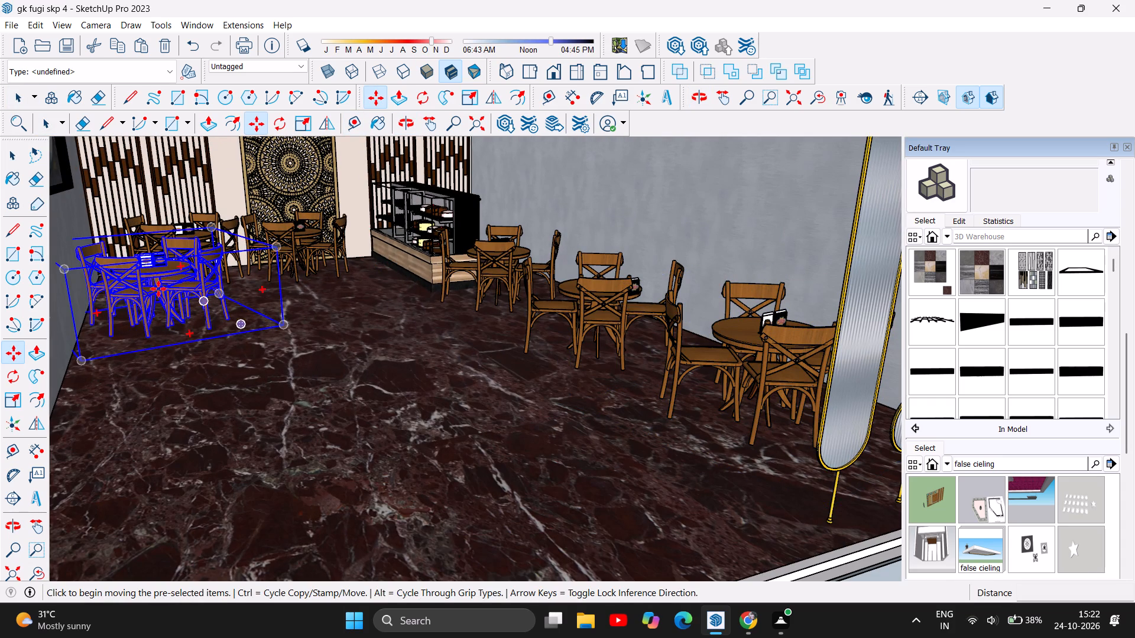
drag(158, 289, 335, 330)
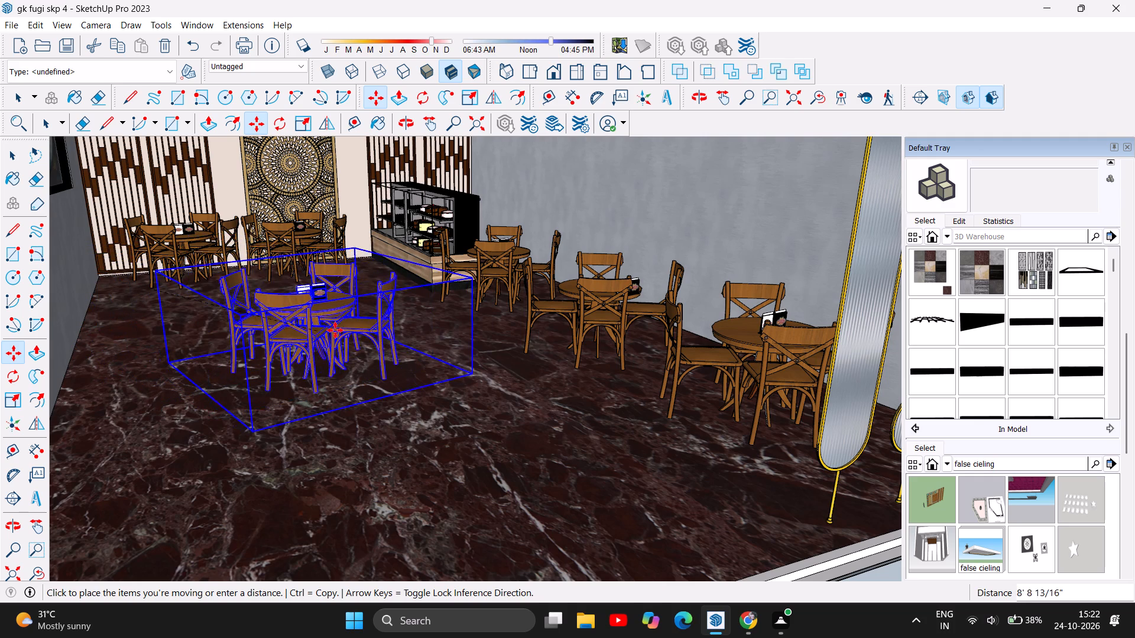
drag(335, 330, 383, 330)
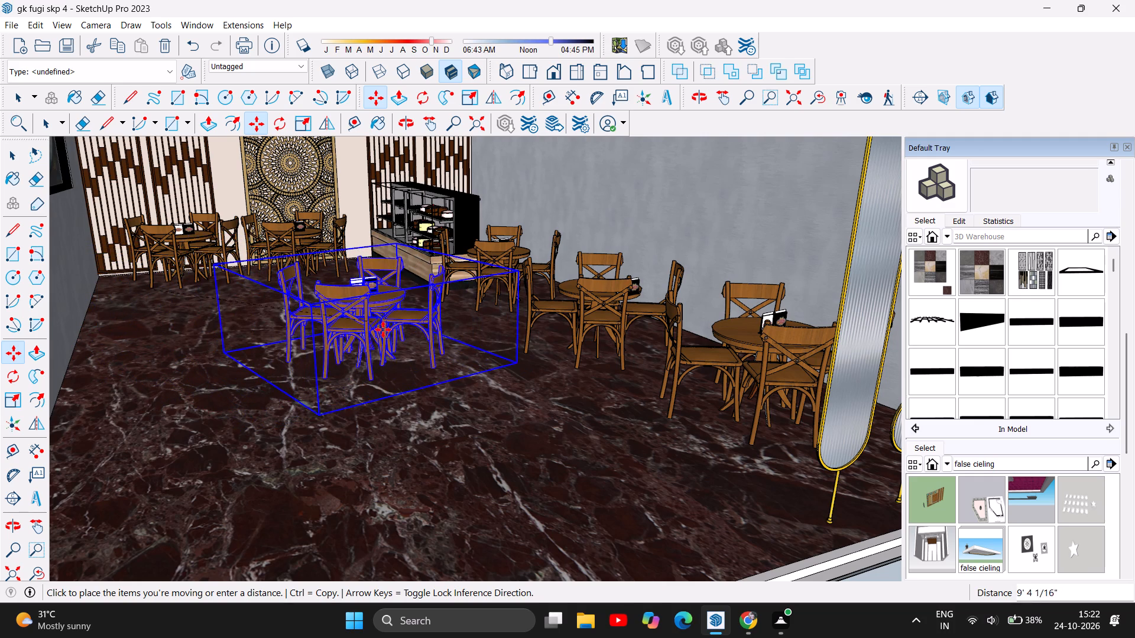
drag(383, 330, 411, 323)
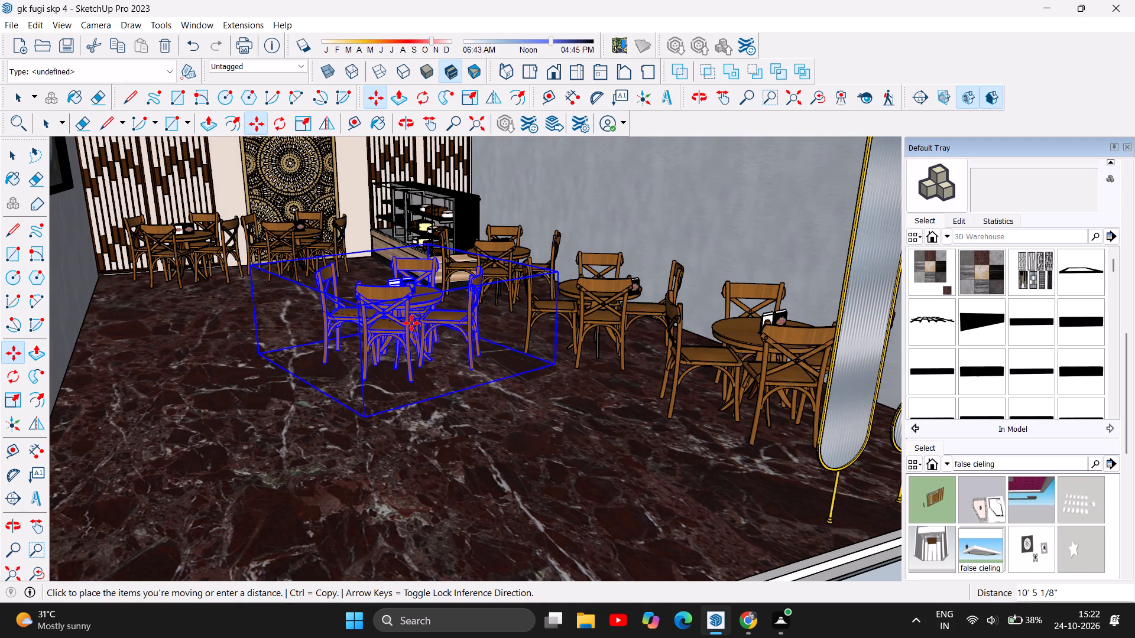
drag(411, 323, 403, 326)
drag(403, 326, 383, 326)
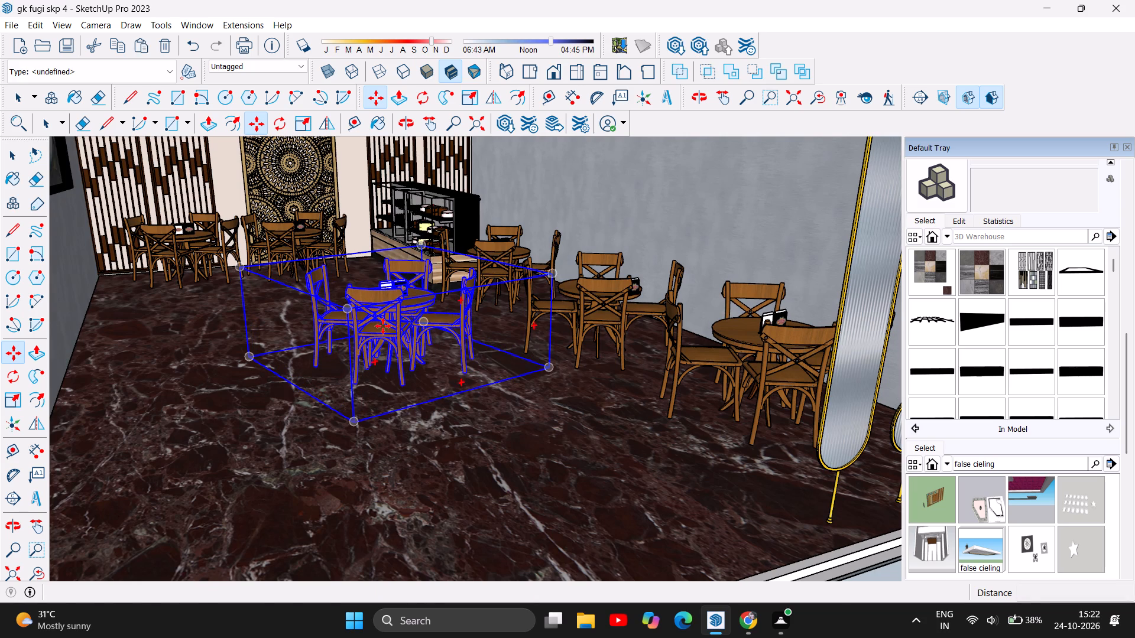
Move the same table set about 6' 3" back across the floor towards the opposite side wall.
drag(383, 326, 142, 342)
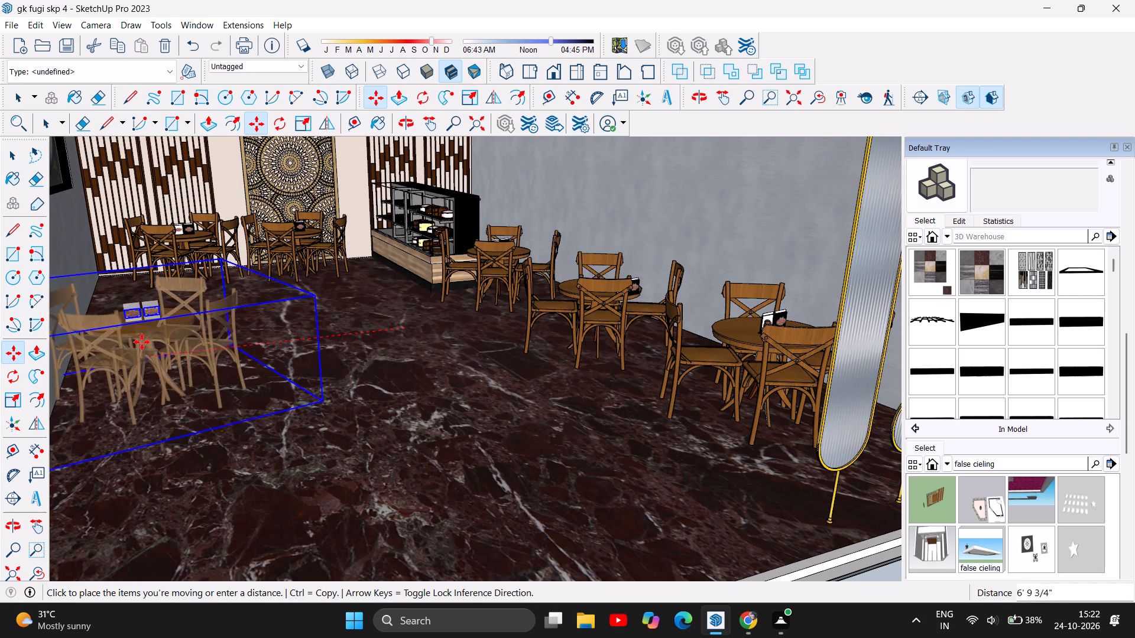
drag(142, 342, 164, 270)
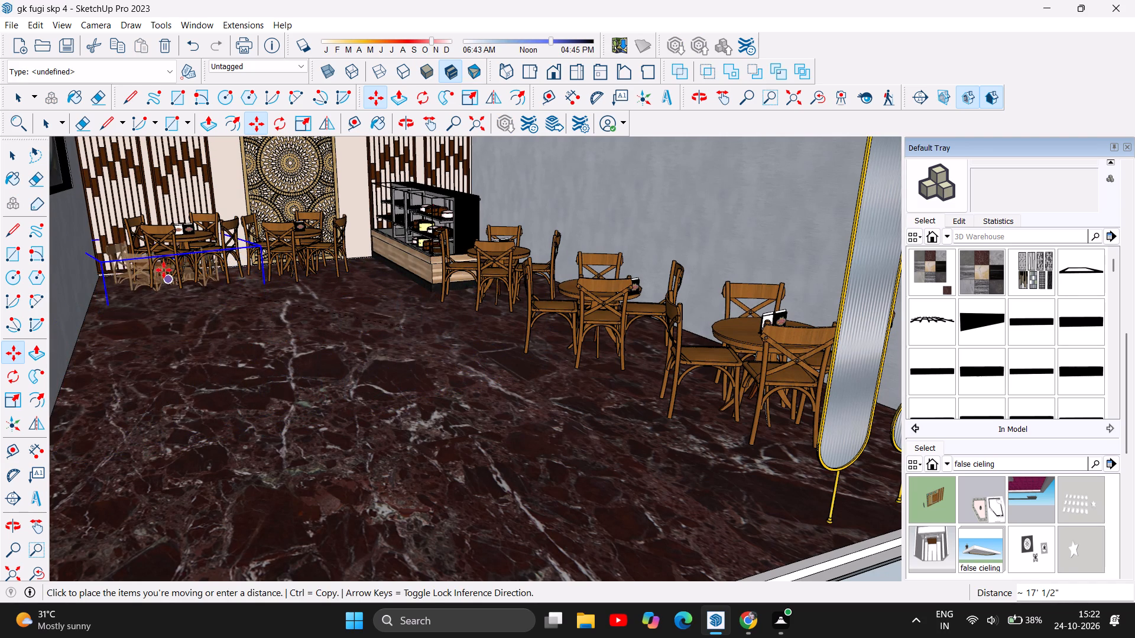
drag(164, 270, 167, 372)
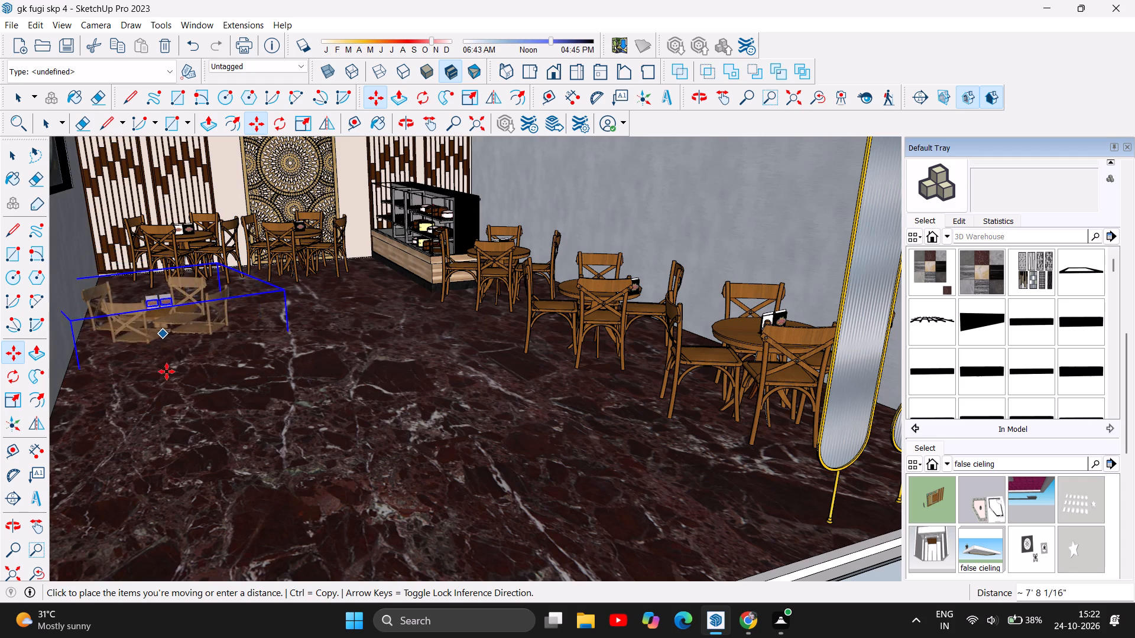
drag(167, 372, 172, 349)
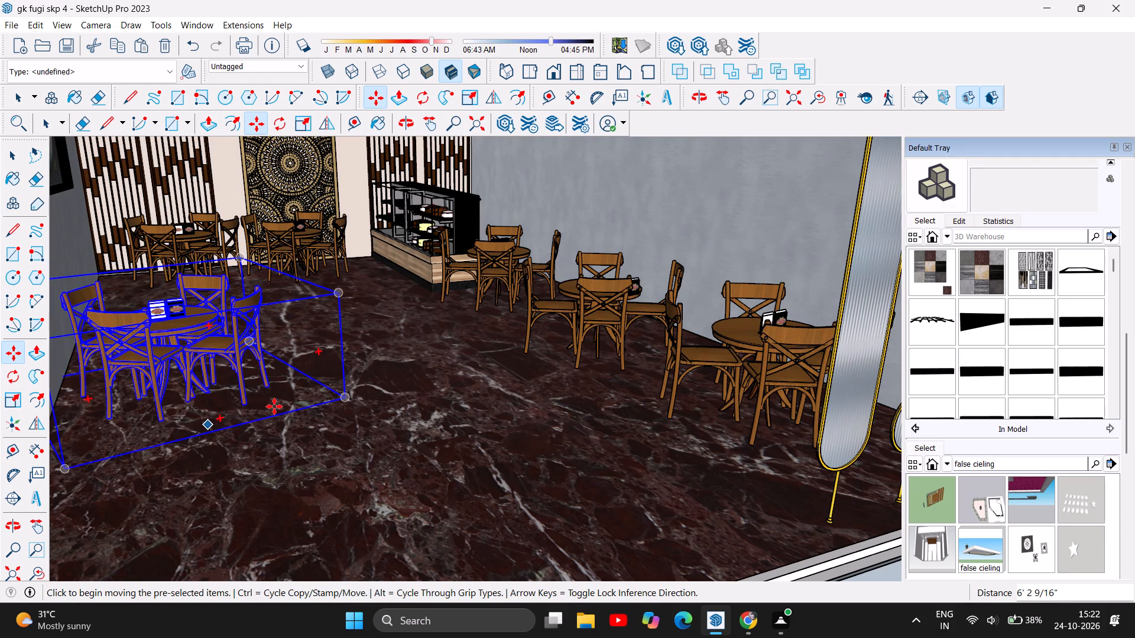
Move the round table set in front of the slatted back-wall panels about 20' 7" to the open floor beside the side-wall row.
scroll(349, 215, up, 1)
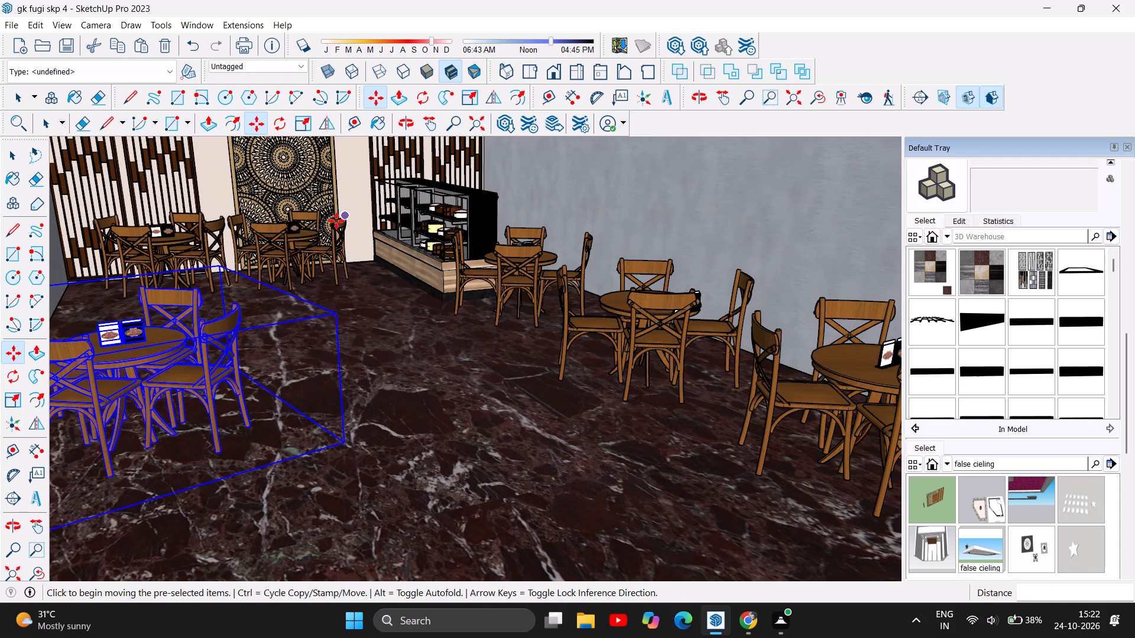
click(11, 157)
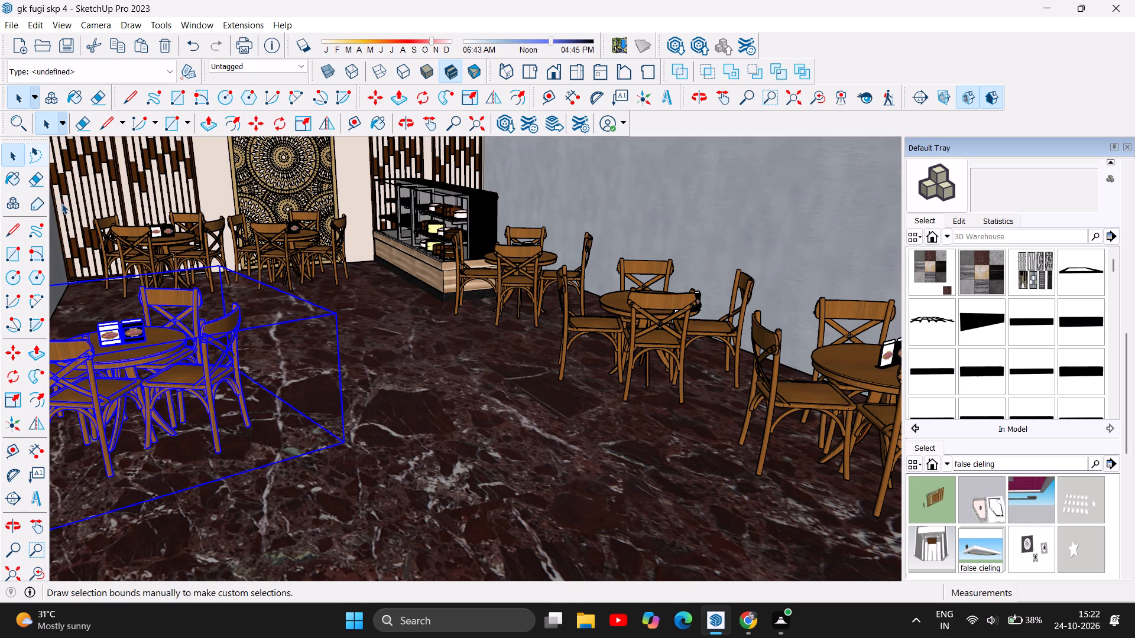
click(147, 253)
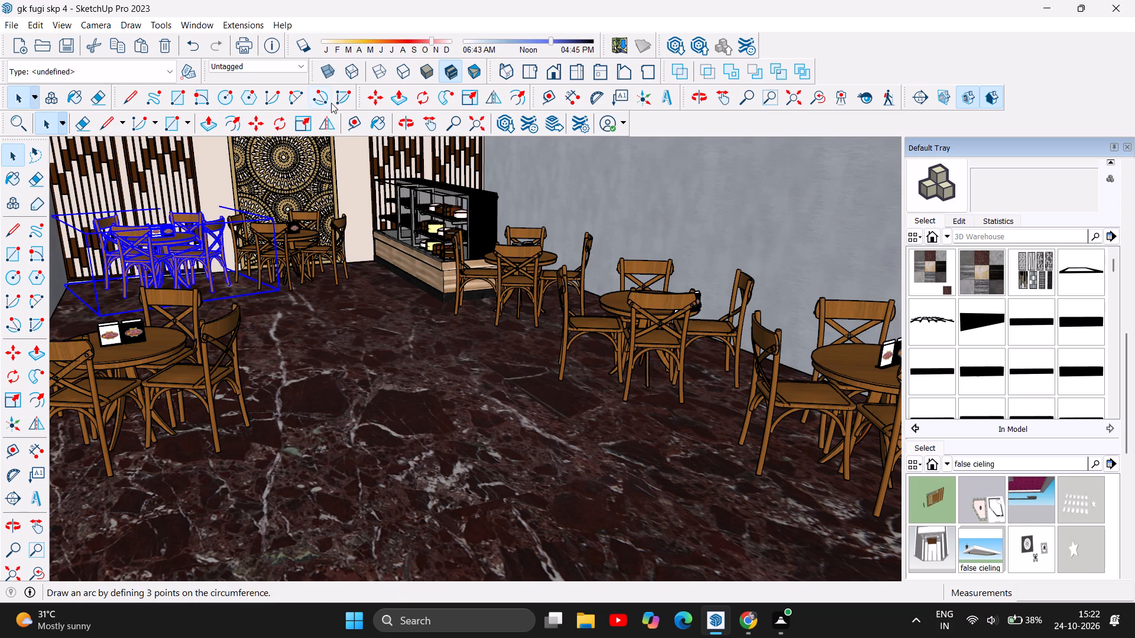
click(374, 96)
drag(145, 253, 471, 412)
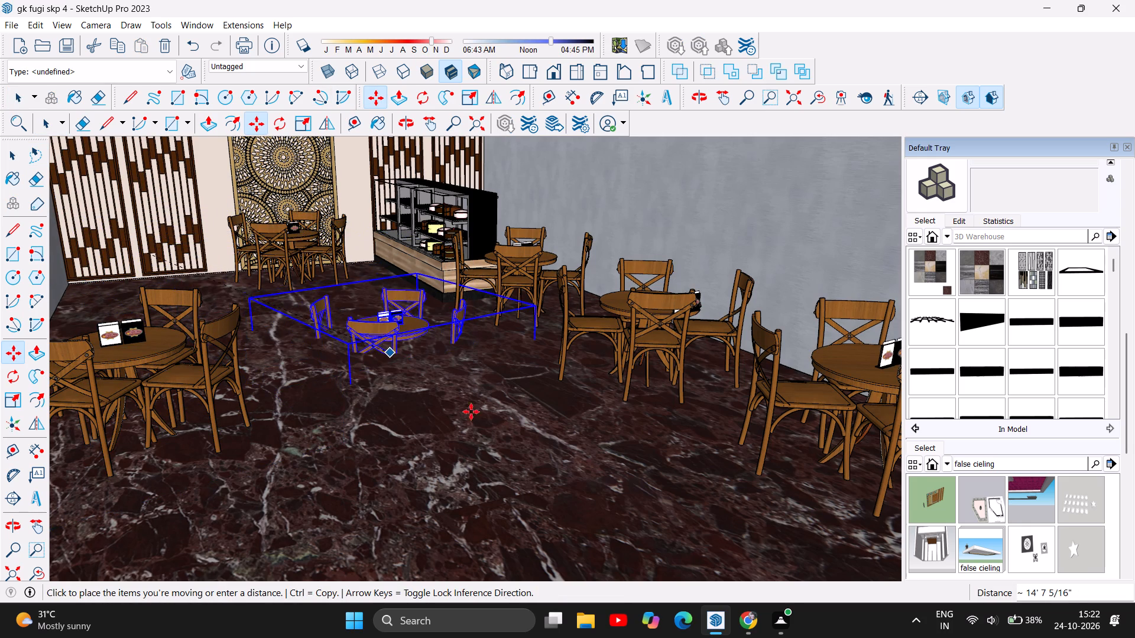
drag(471, 412, 549, 389)
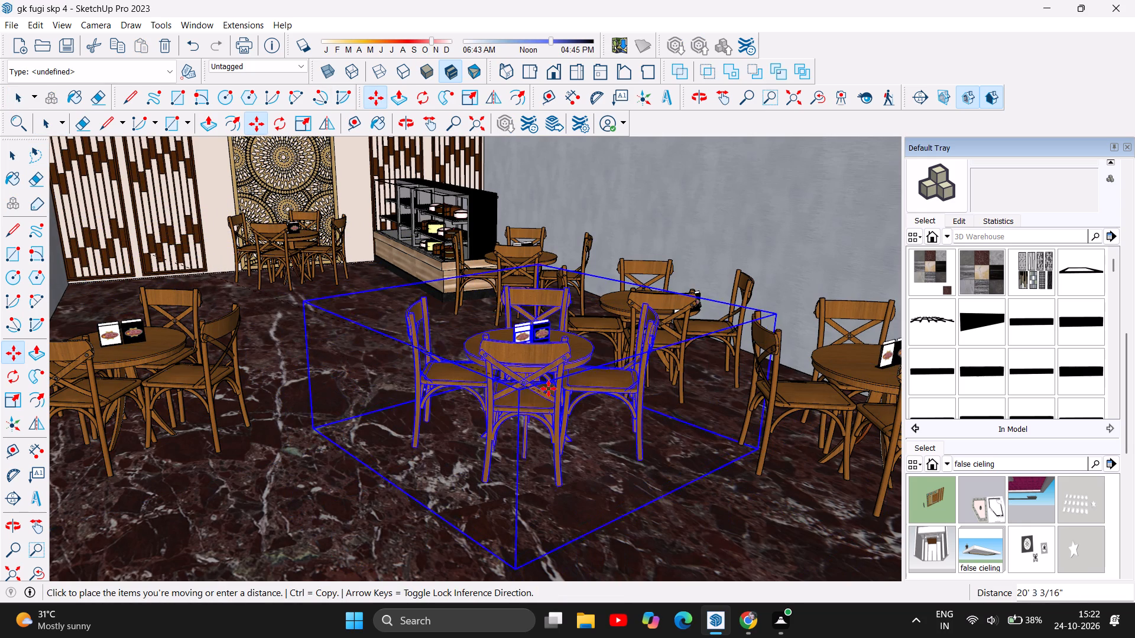
drag(549, 389, 498, 425)
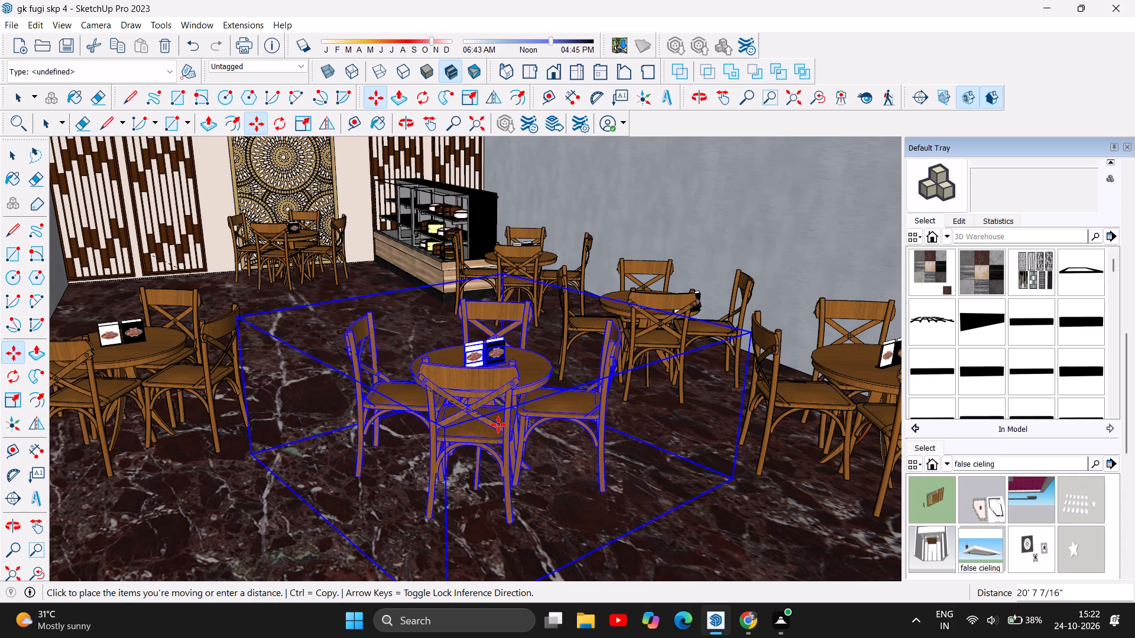
drag(498, 425, 498, 425)
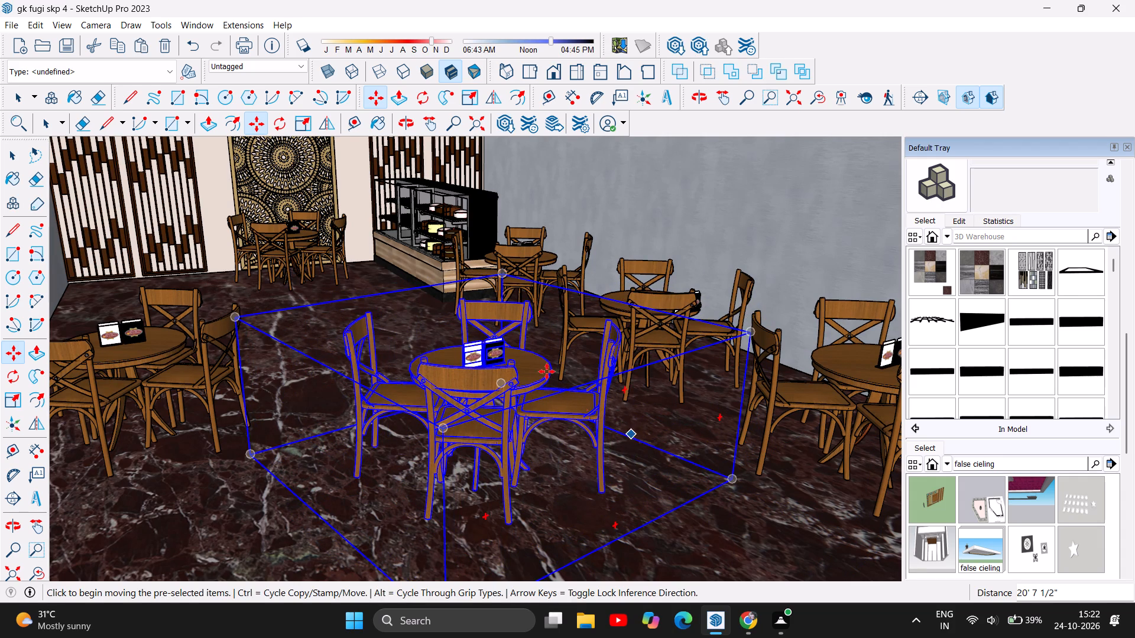
Move the central table set about 3' 11" further towards the café's open front, near the oval dividers.
scroll(510, 328, down, 5)
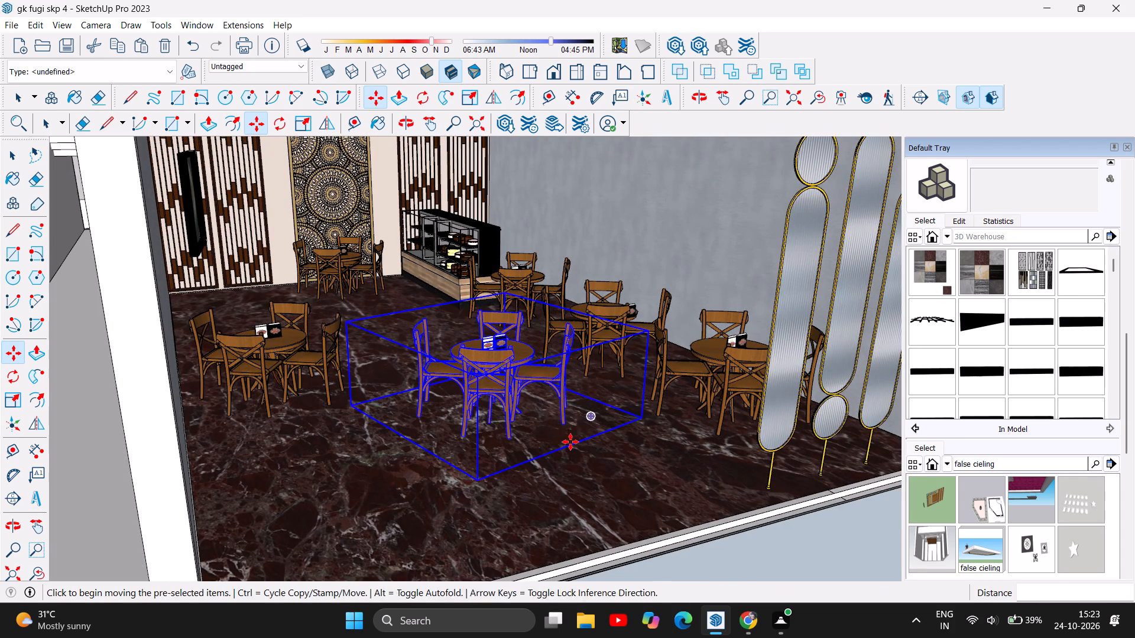
scroll(570, 442, up, 1)
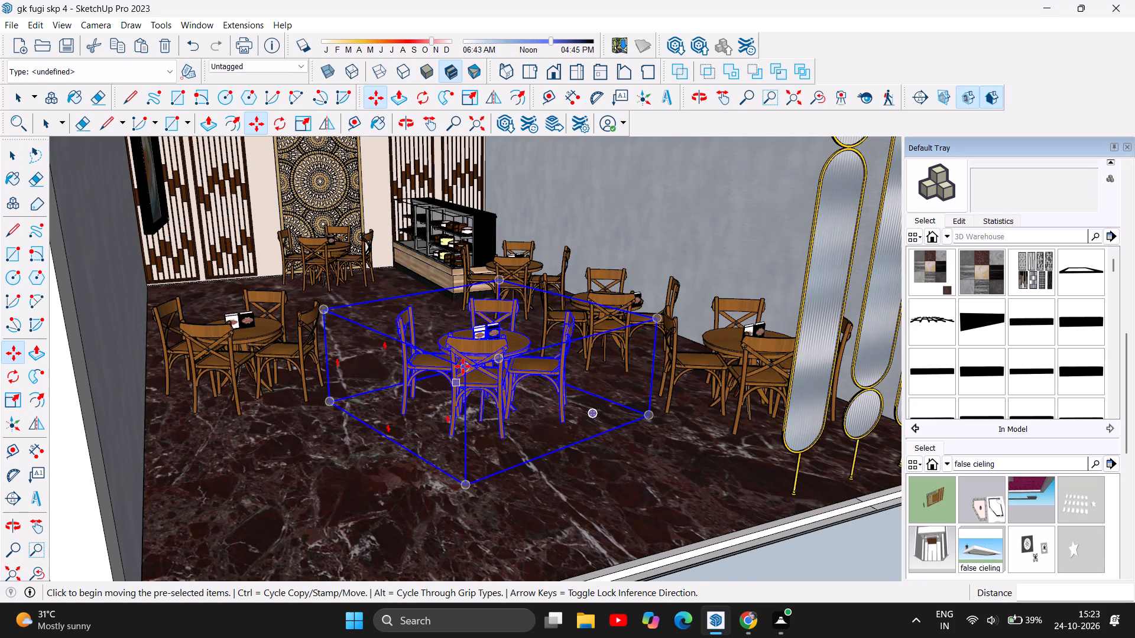
drag(463, 366, 570, 435)
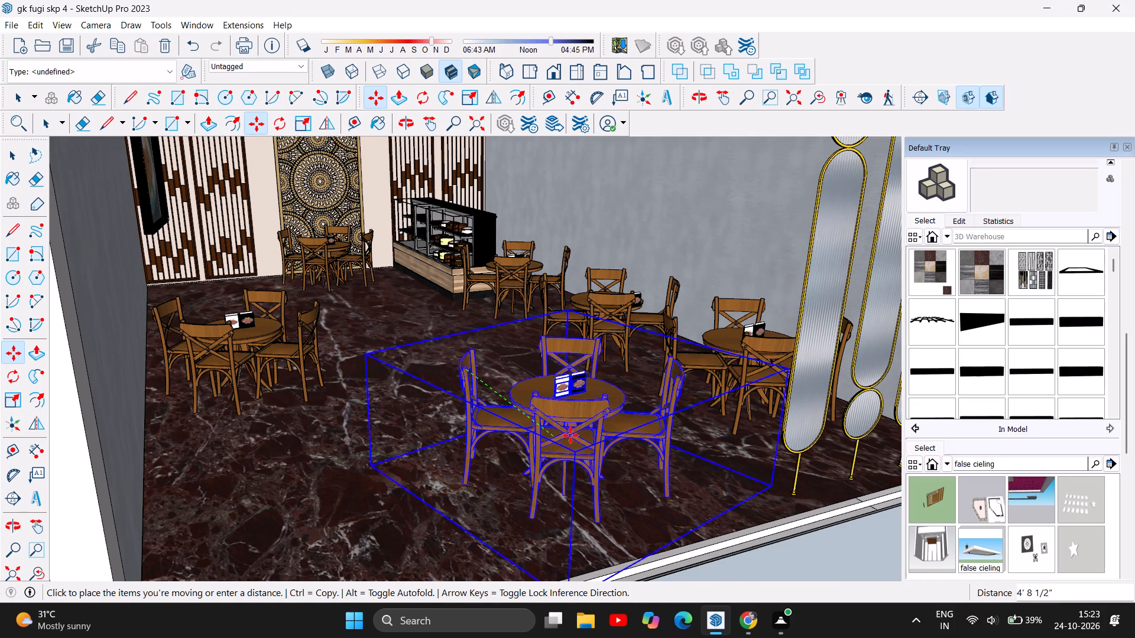
drag(570, 435, 598, 407)
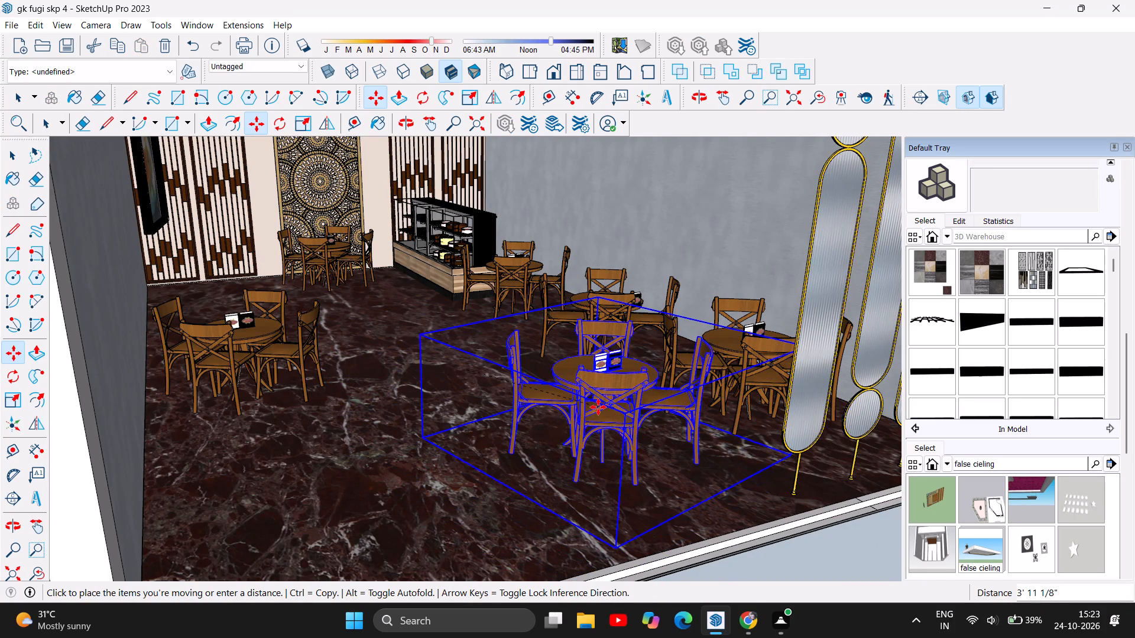
drag(598, 407, 595, 408)
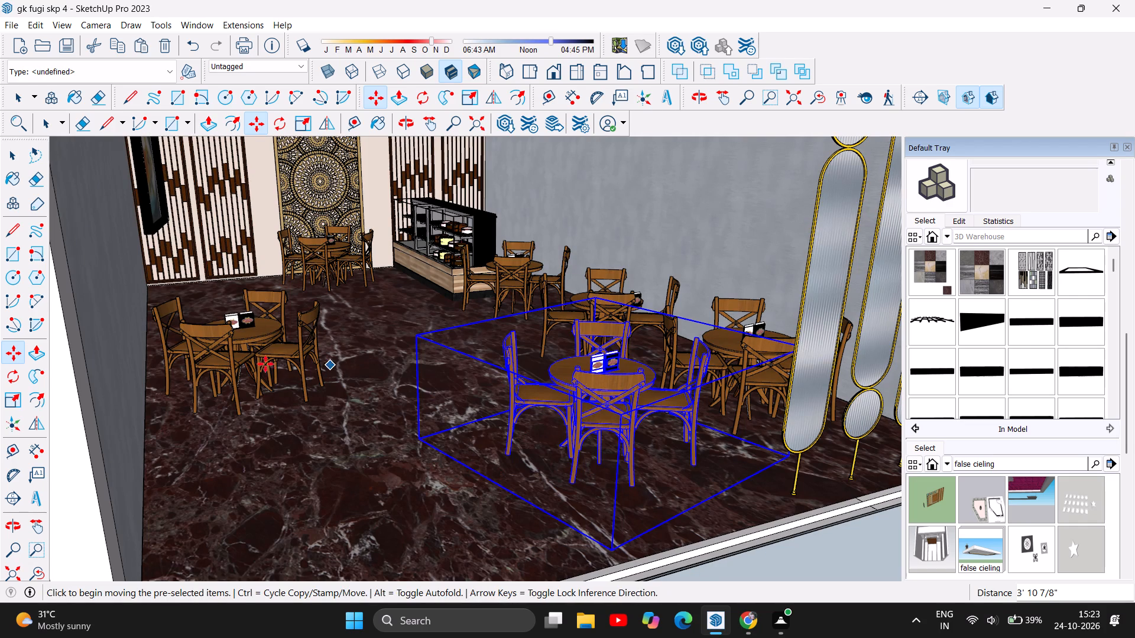
Move the round table set in front of the patterned back-wall panel about 15' forward to the middle of the marble floor.
click(8, 158)
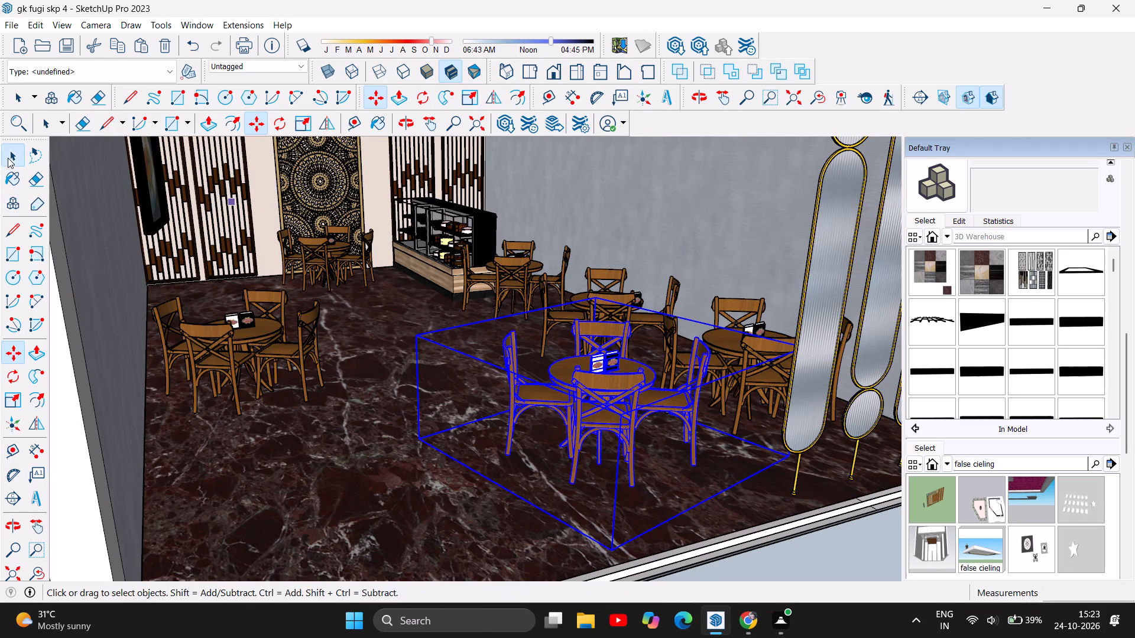
scroll(332, 238, up, 4)
click(312, 255)
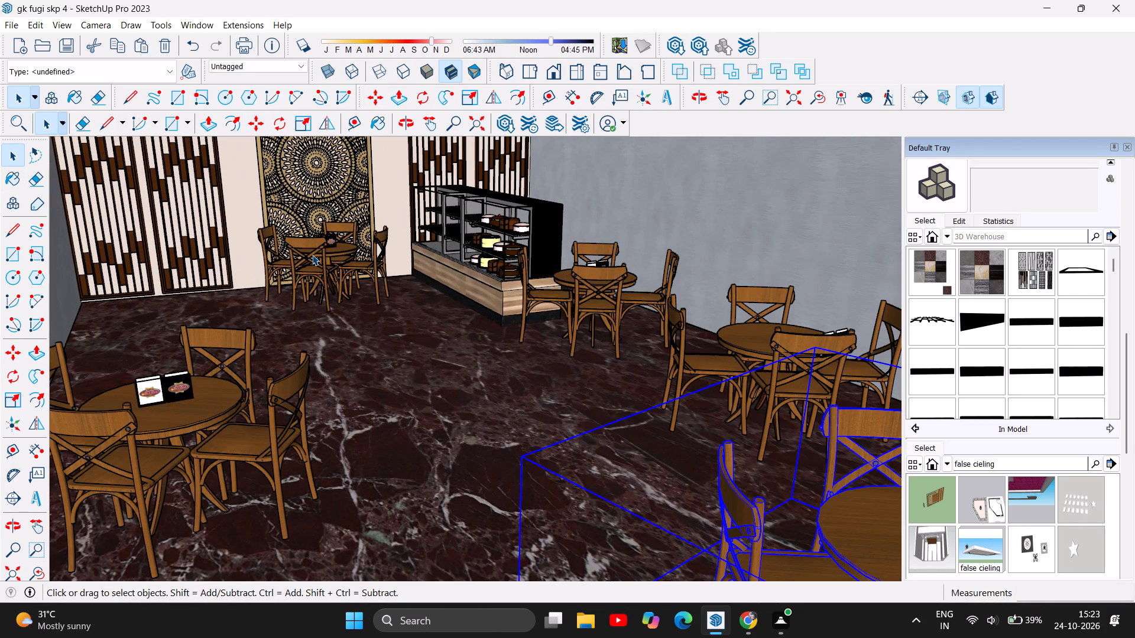
click(374, 94)
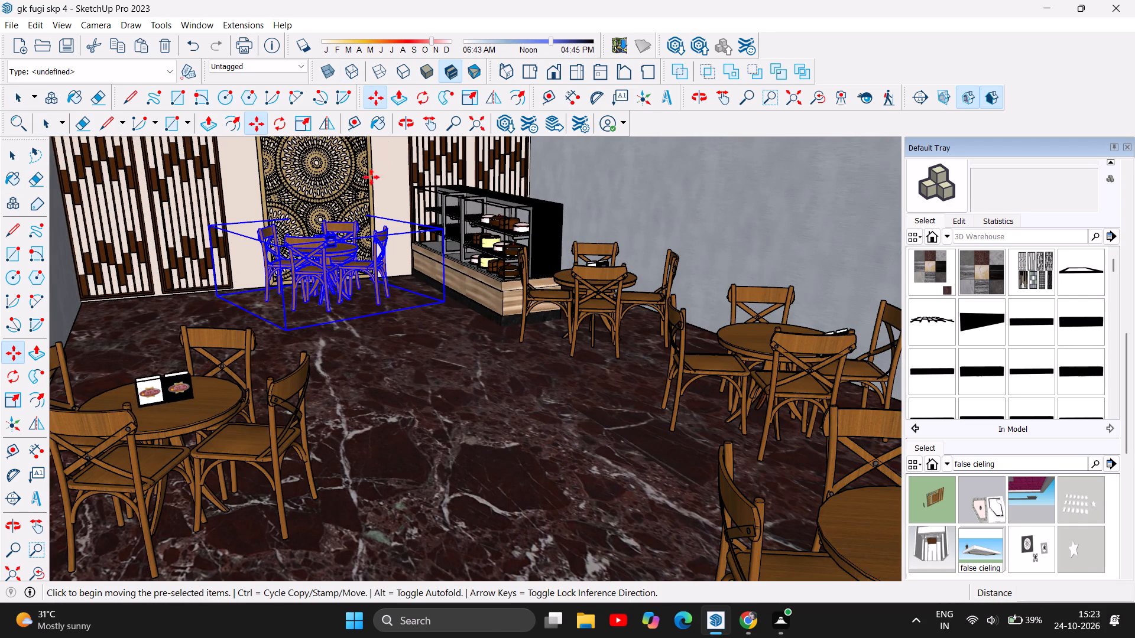
drag(309, 247, 344, 300)
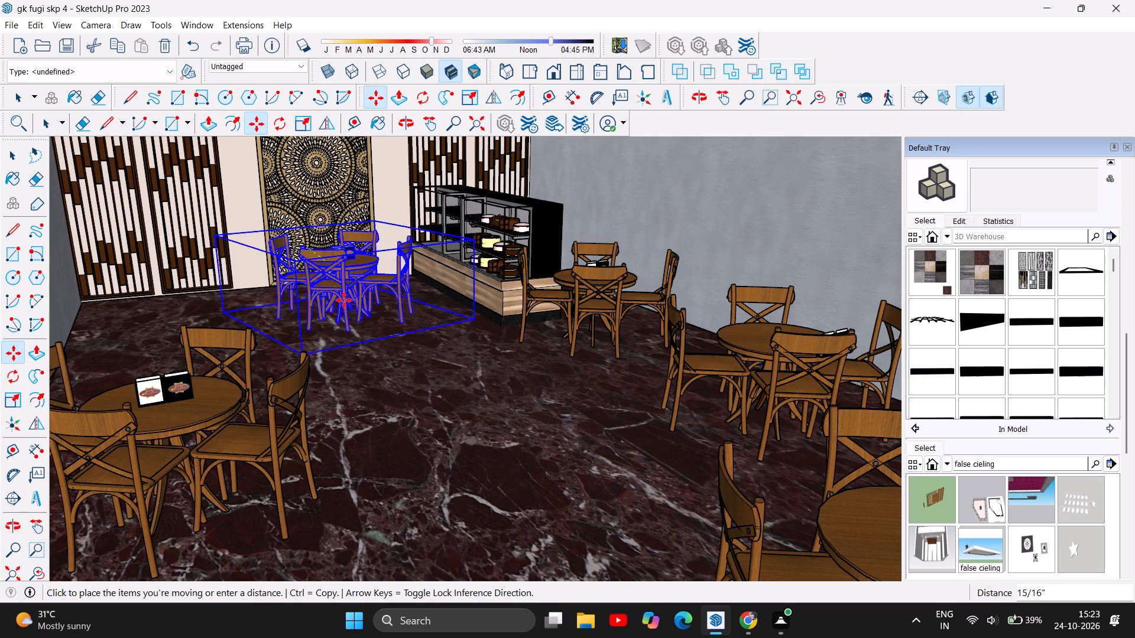
drag(344, 300, 498, 399)
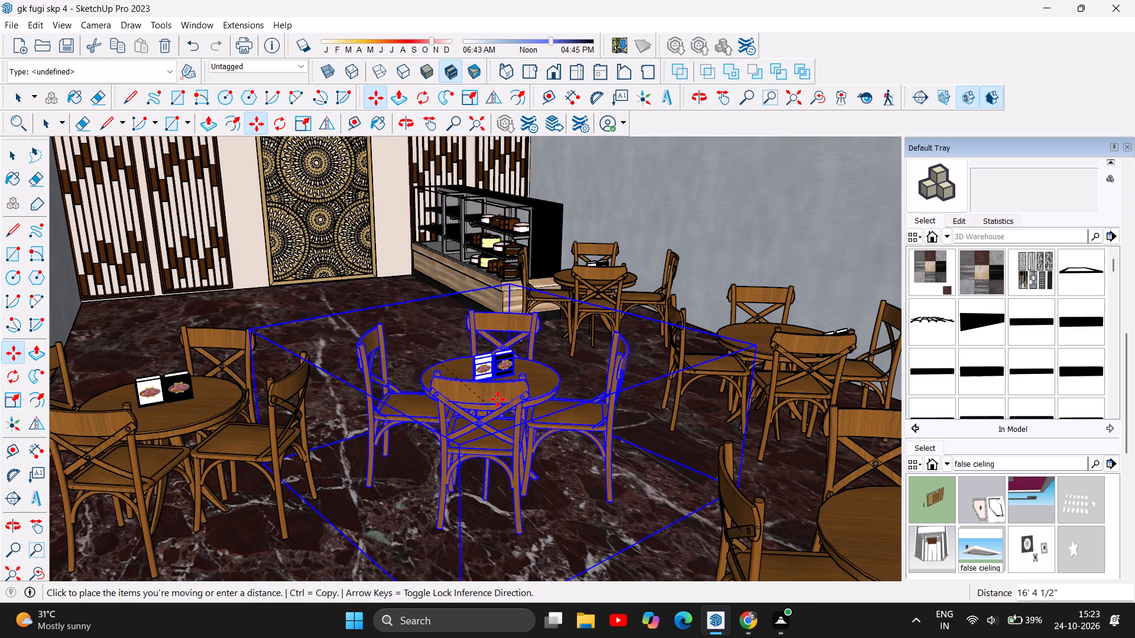
drag(498, 399, 519, 377)
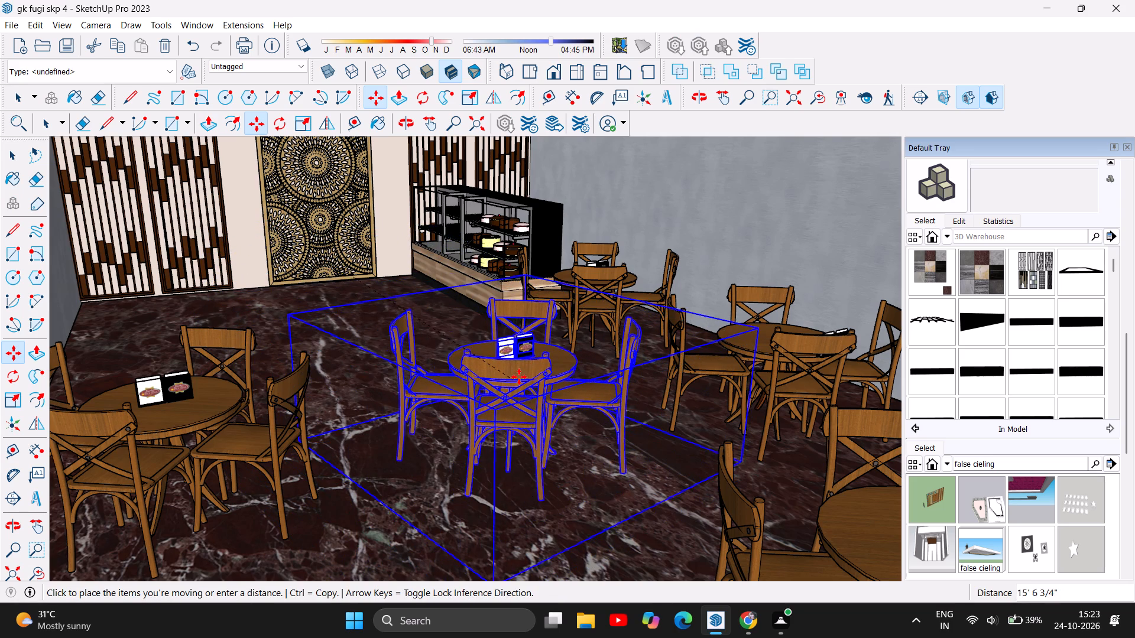
drag(519, 377, 523, 373)
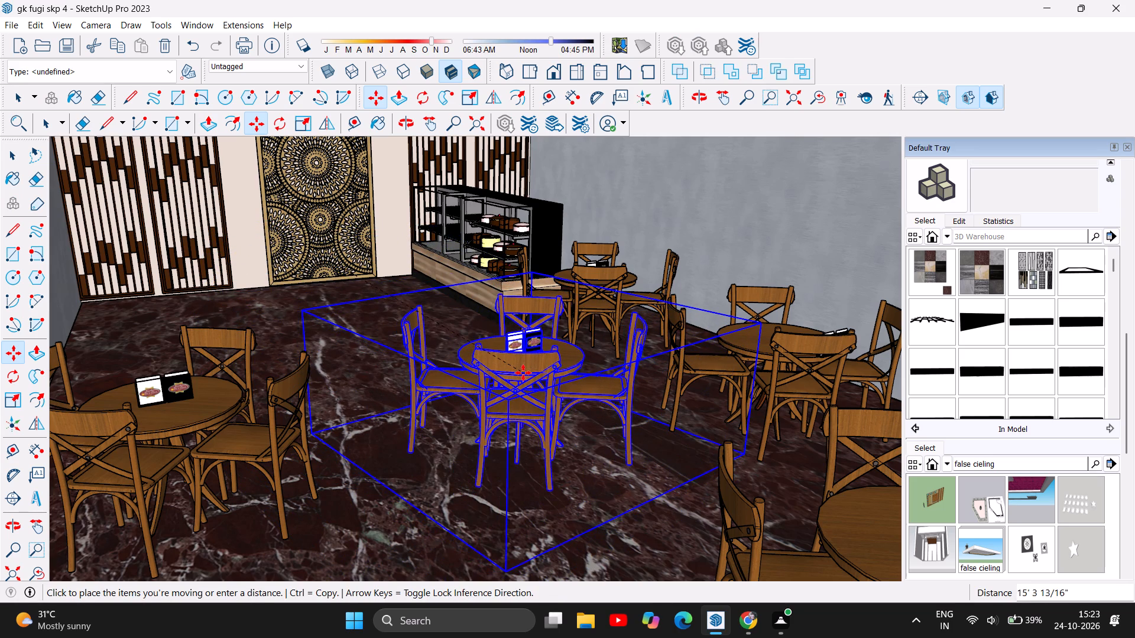
drag(523, 373, 511, 363)
Examine the arrangement of the table sets across the café floor from near and far.
scroll(422, 246, down, 2)
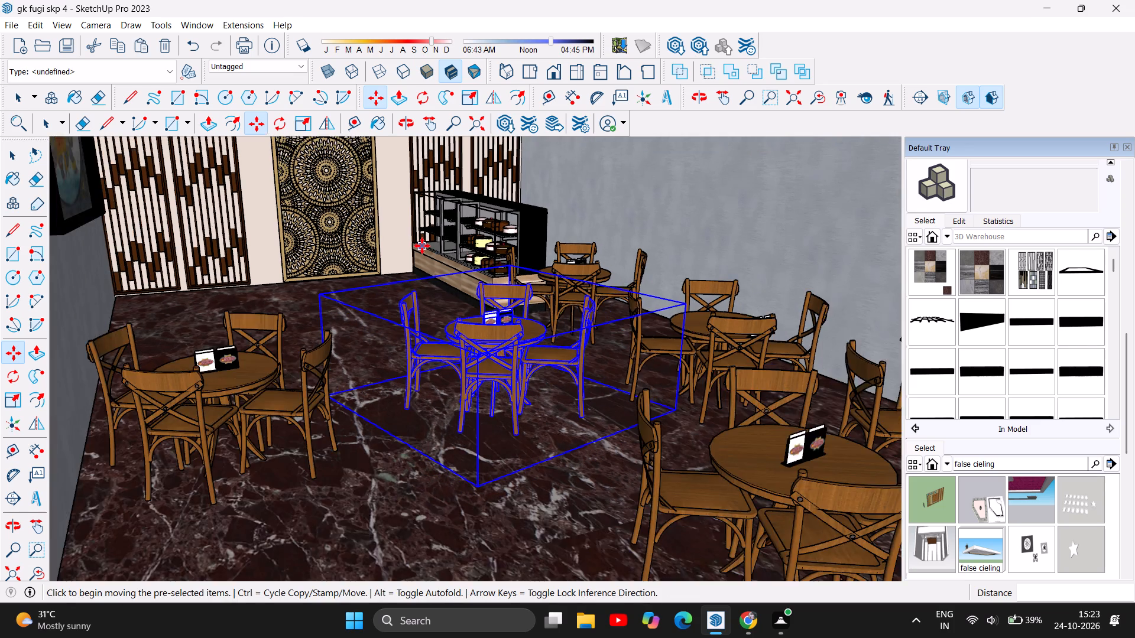
scroll(422, 246, down, 2)
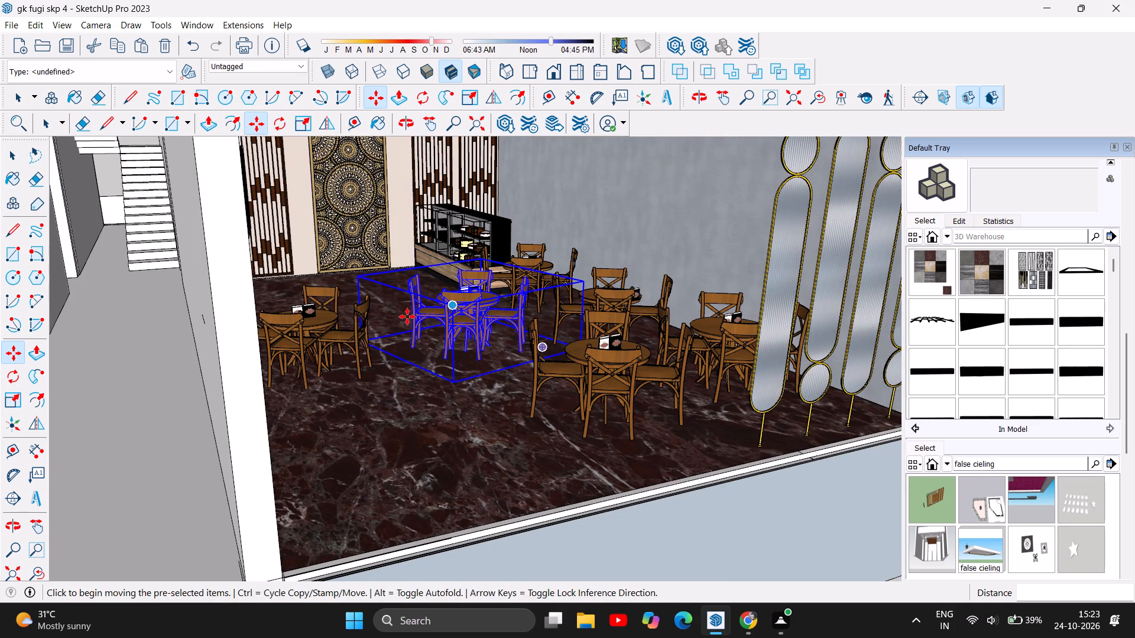
scroll(400, 320, down, 4)
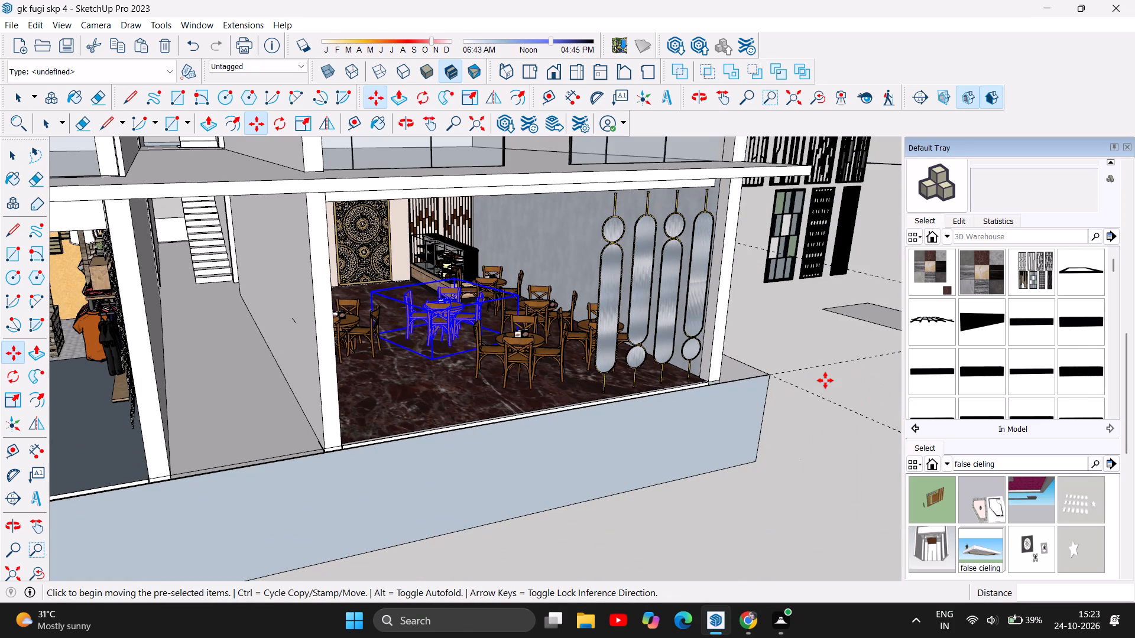
key(Escape)
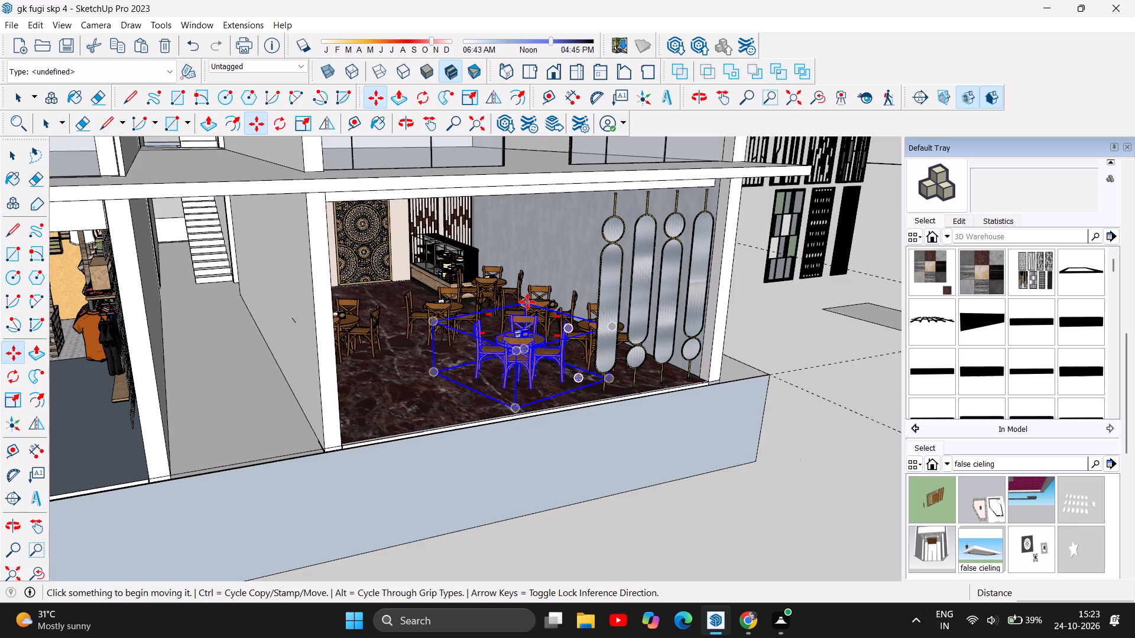
scroll(504, 298, up, 6)
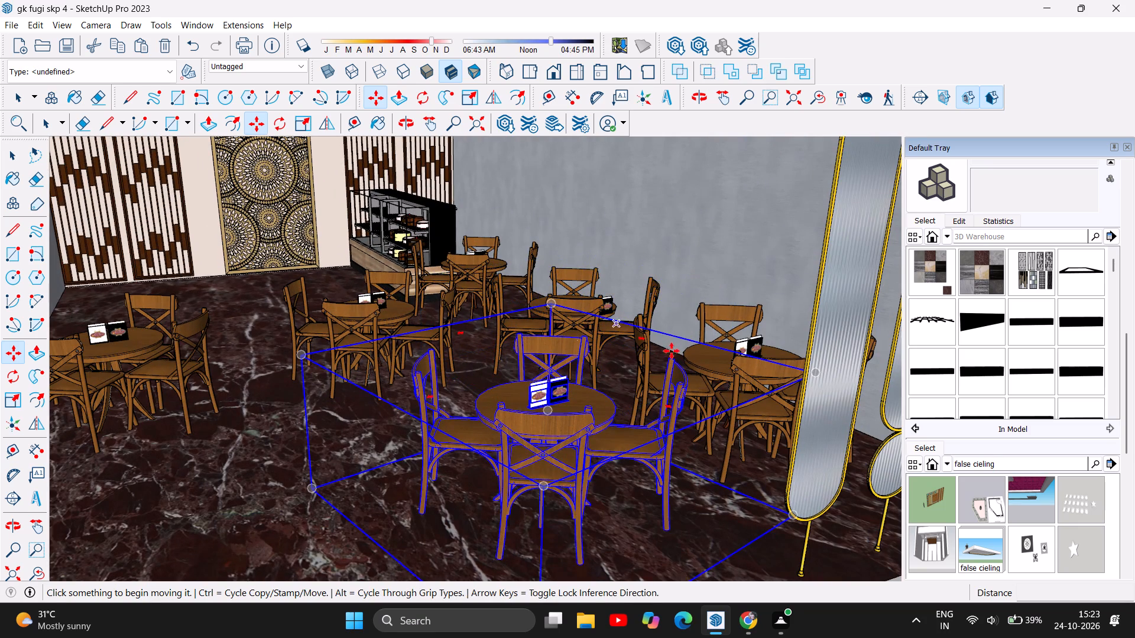
scroll(625, 262, down, 2)
scroll(625, 262, up, 3)
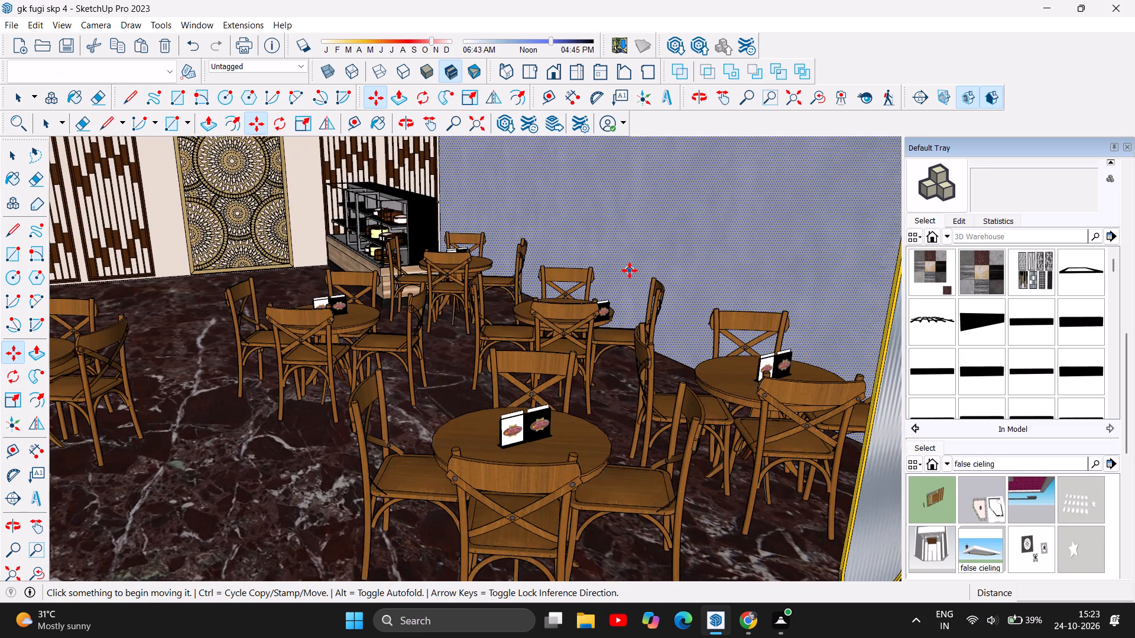
scroll(630, 271, down, 2)
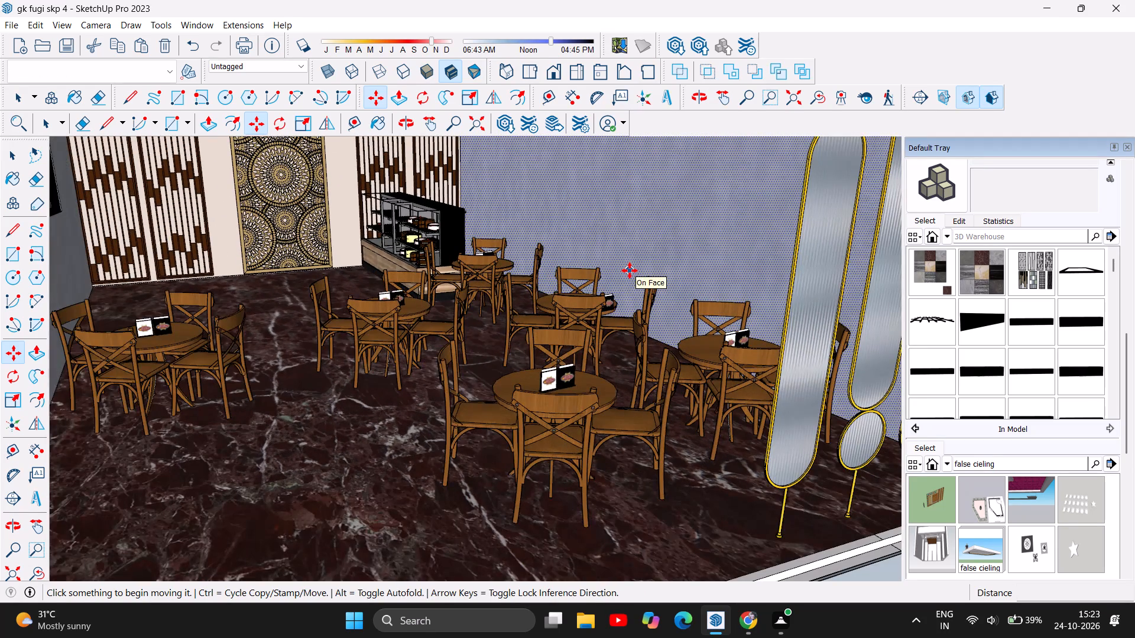
scroll(630, 271, down, 1)
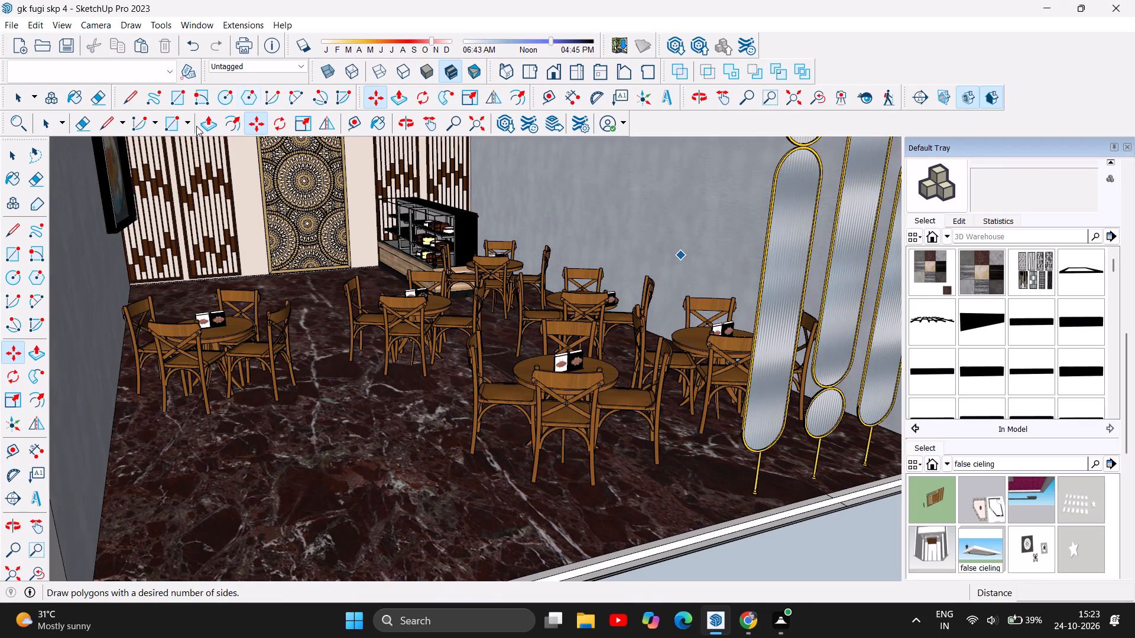
Move the round table set beside the picture-hung side wall about 5' 6" across the floor towards the back wall.
drag(220, 343, 223, 348)
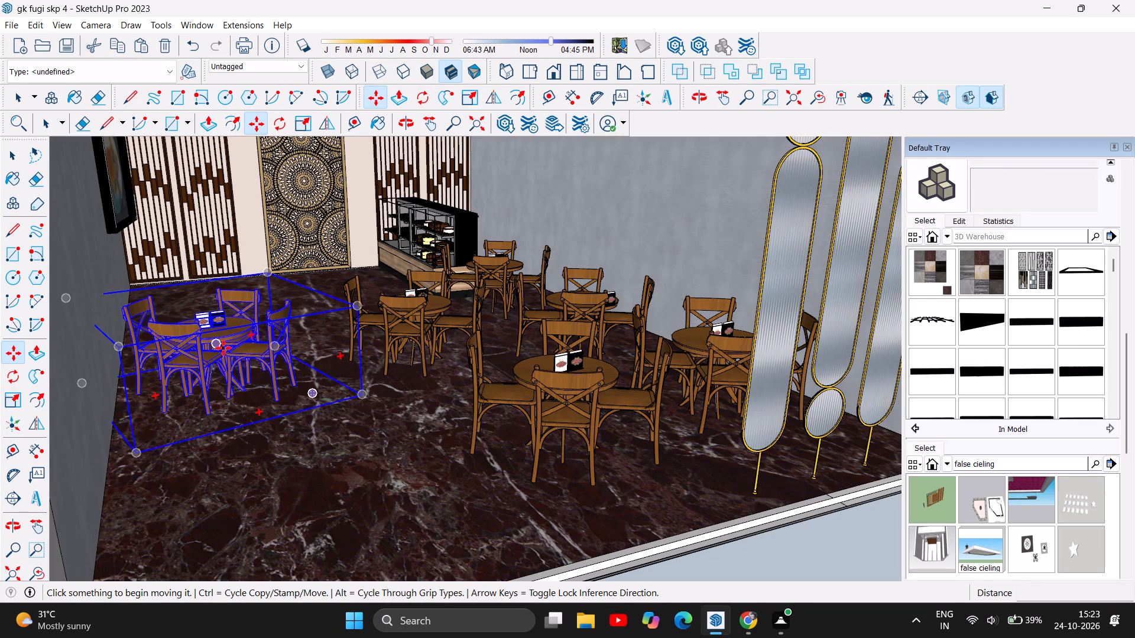
drag(223, 348, 339, 379)
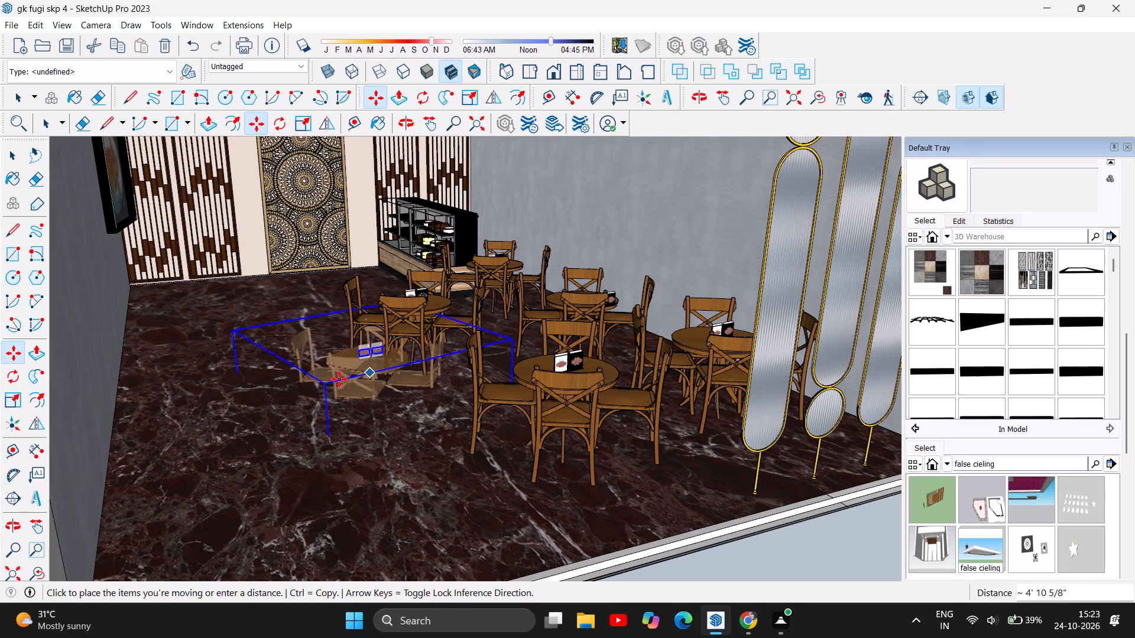
drag(339, 379, 336, 379)
drag(336, 379, 235, 346)
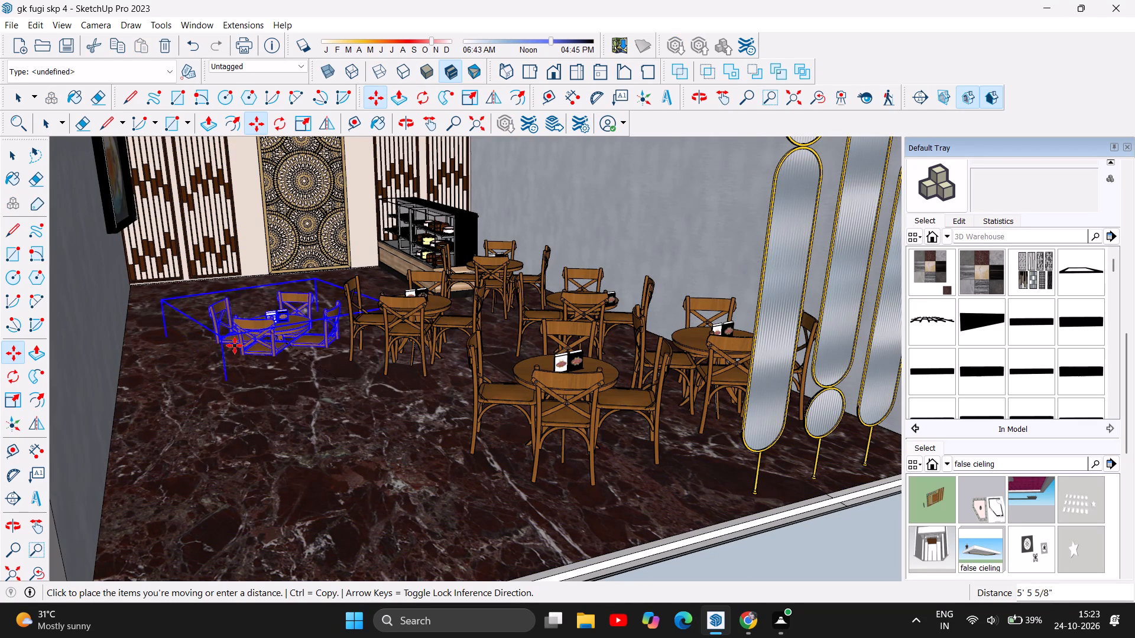
drag(235, 346, 233, 341)
Move the same table set further back to the floor corner in front of the slatted back-wall panels.
scroll(226, 385, up, 2)
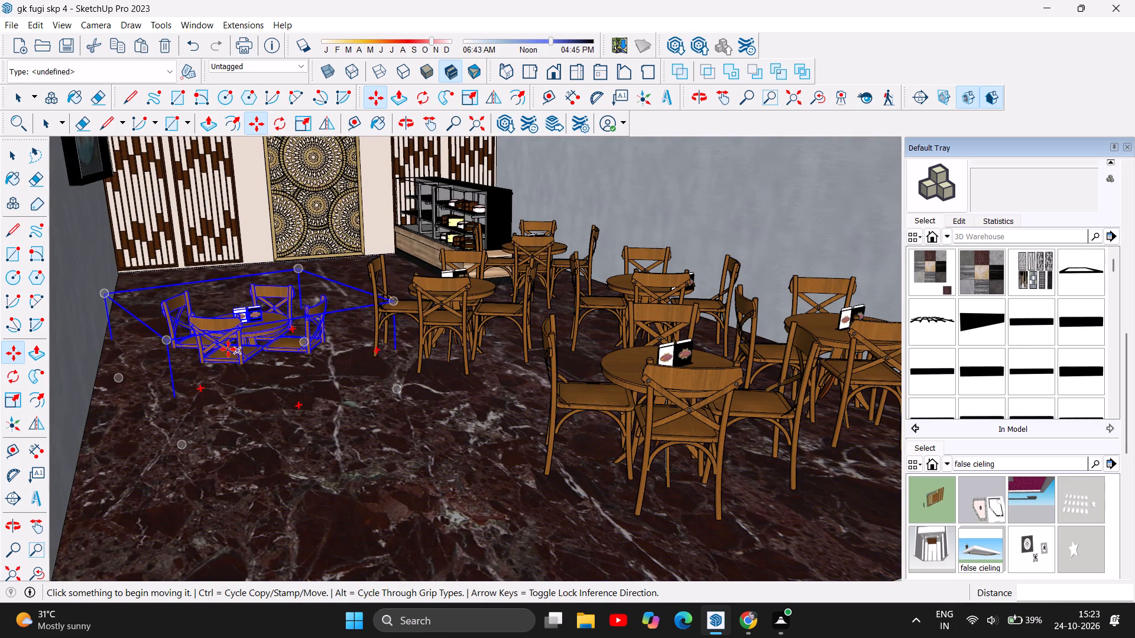
drag(228, 349, 249, 341)
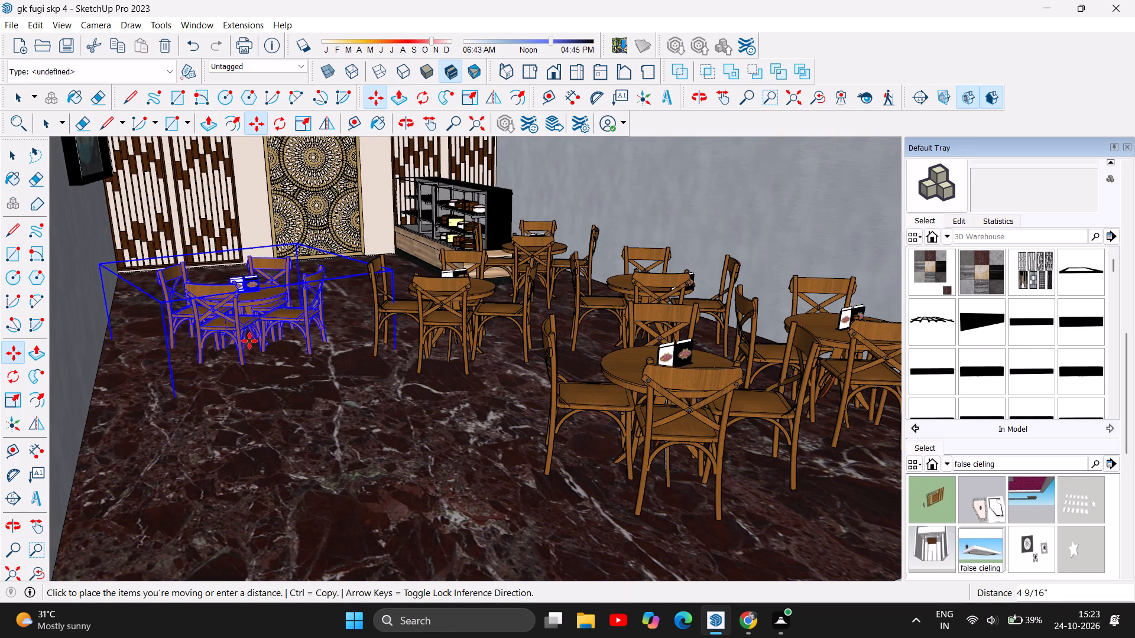
drag(249, 341, 180, 245)
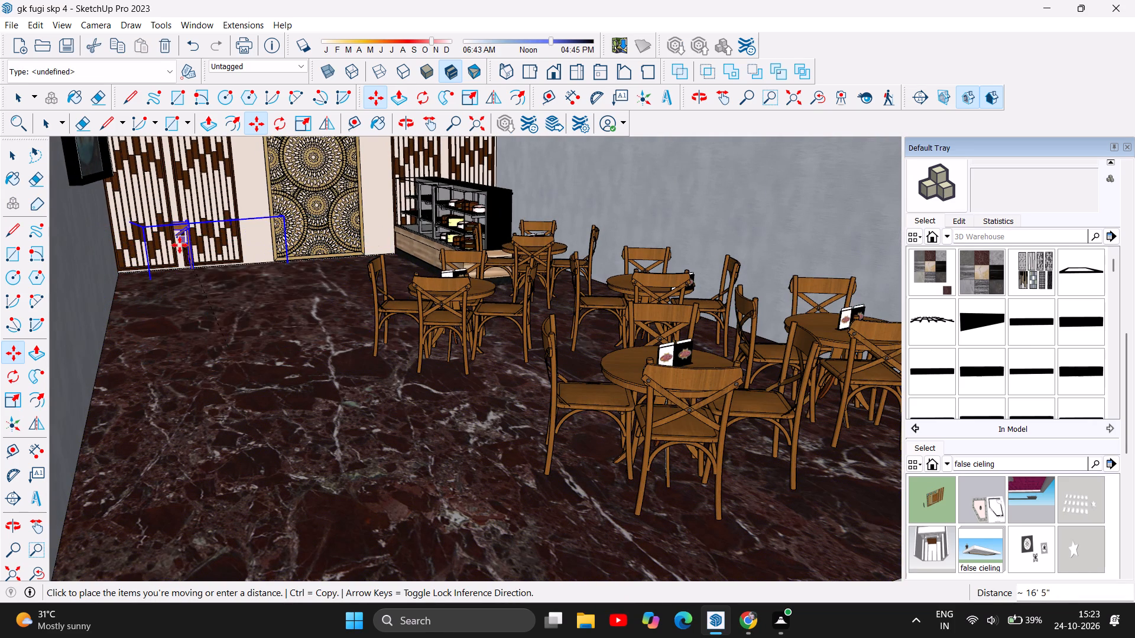
drag(180, 245, 213, 357)
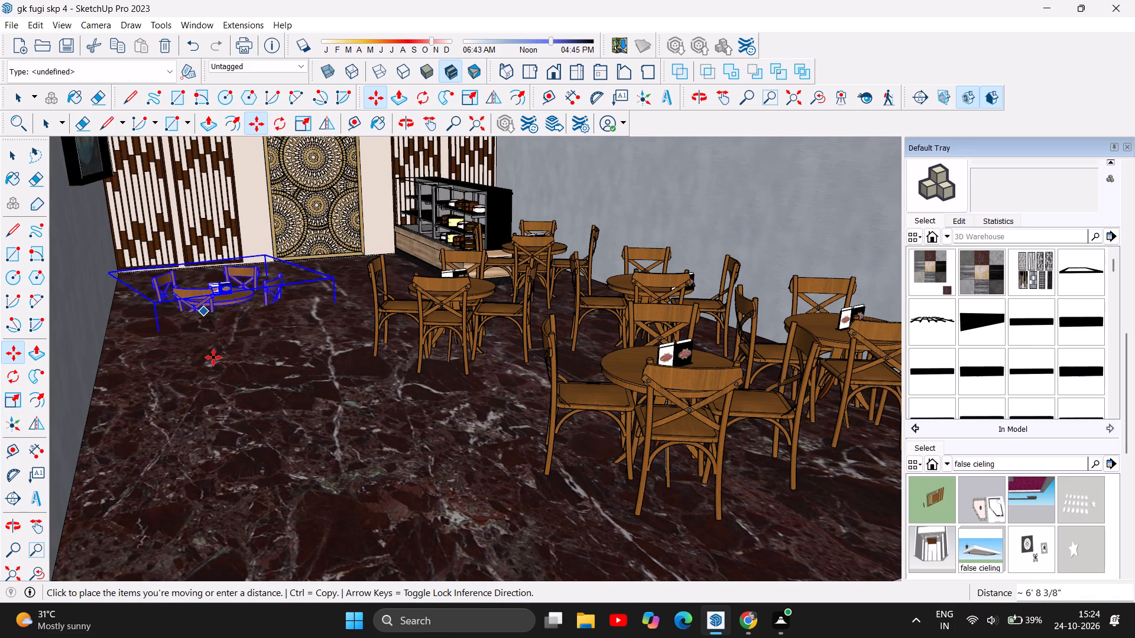
drag(213, 357, 218, 379)
drag(215, 375, 219, 347)
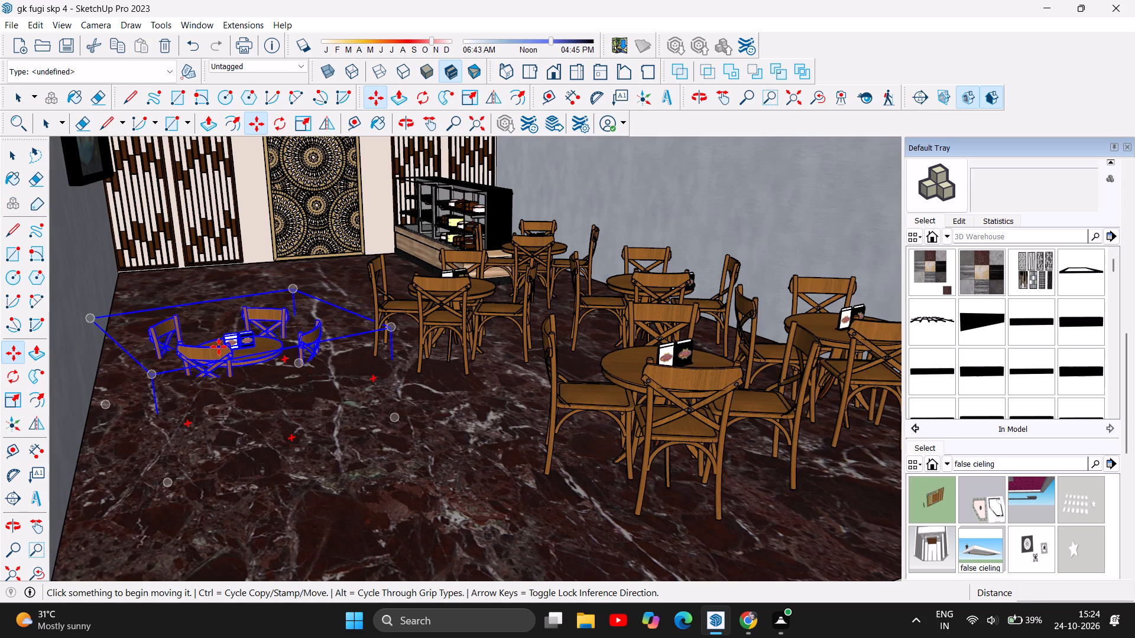
drag(219, 347, 213, 304)
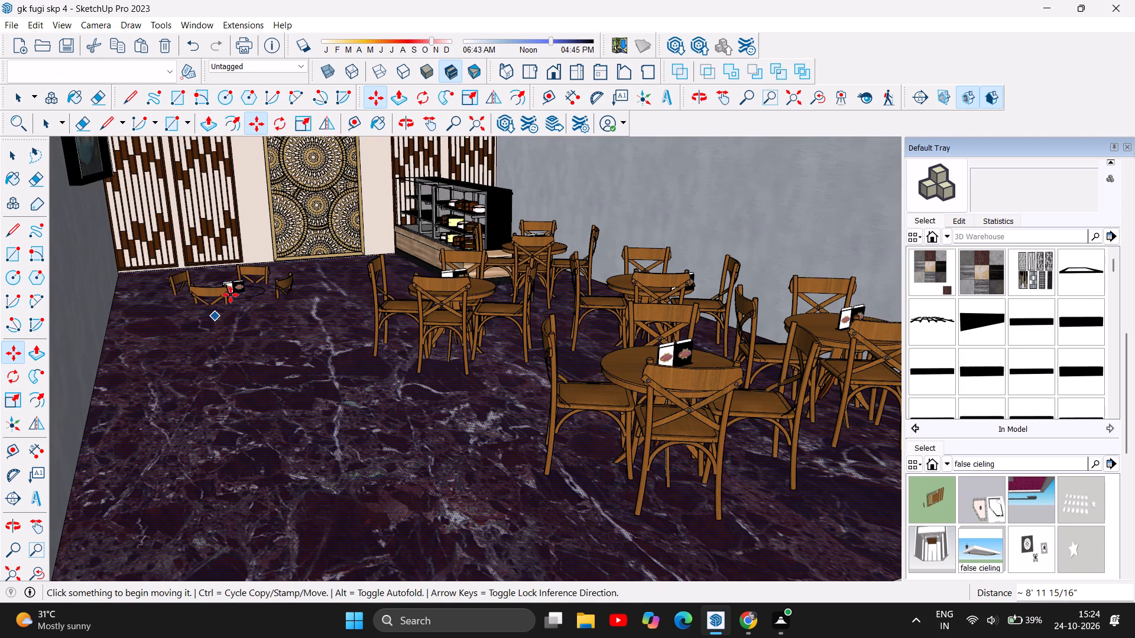
drag(238, 292, 238, 230)
click(236, 229)
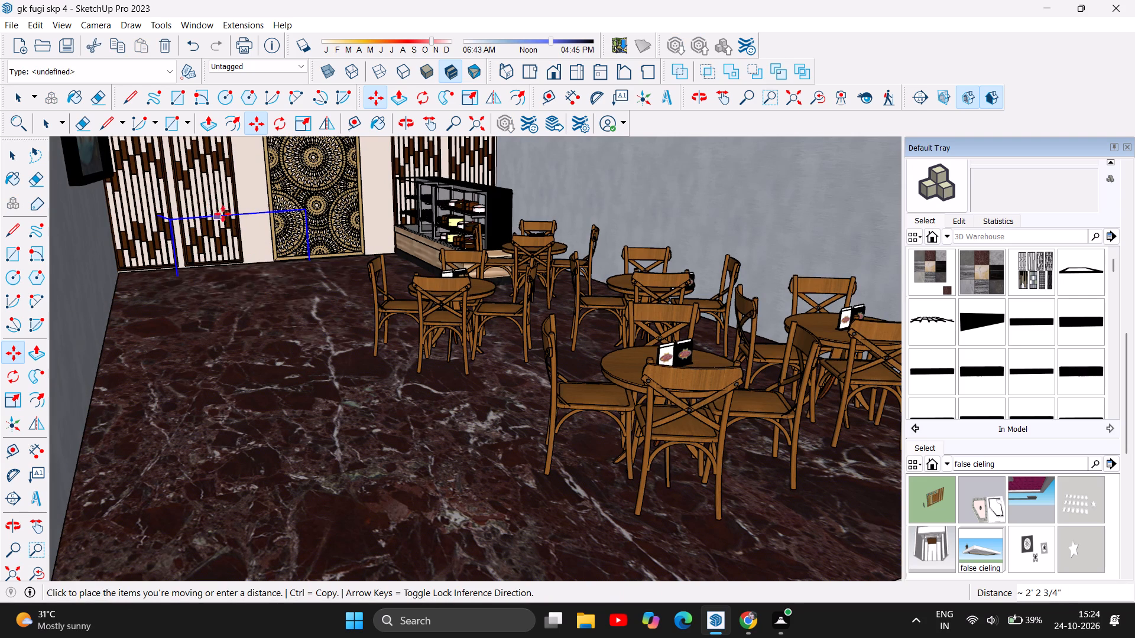
drag(218, 248, 225, 233)
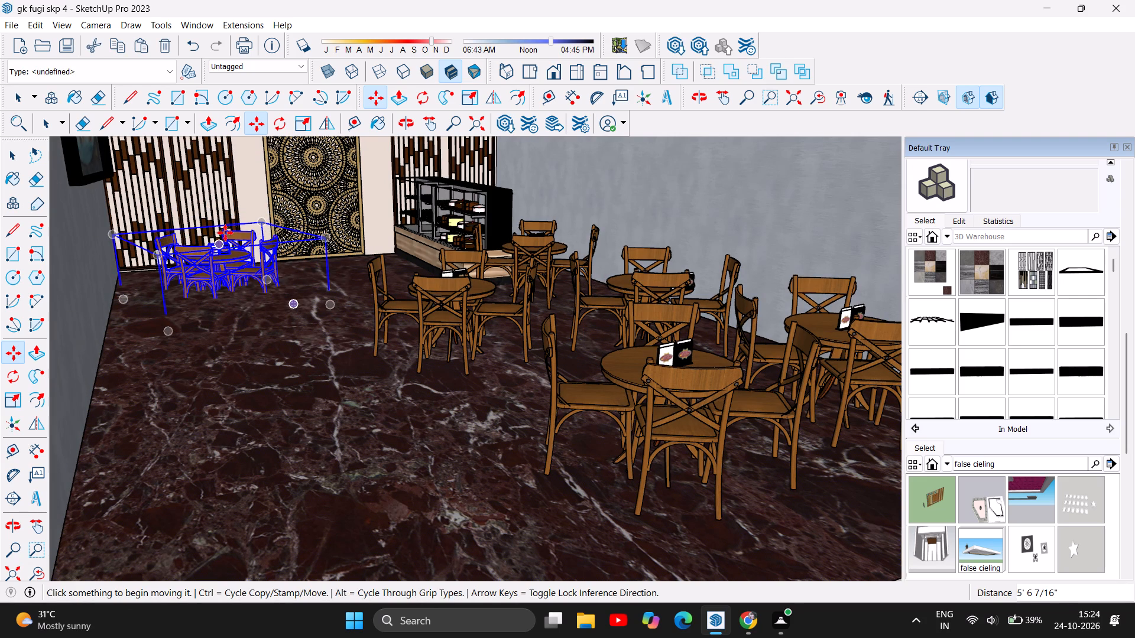
drag(225, 233, 271, 237)
scroll(251, 280, up, 2)
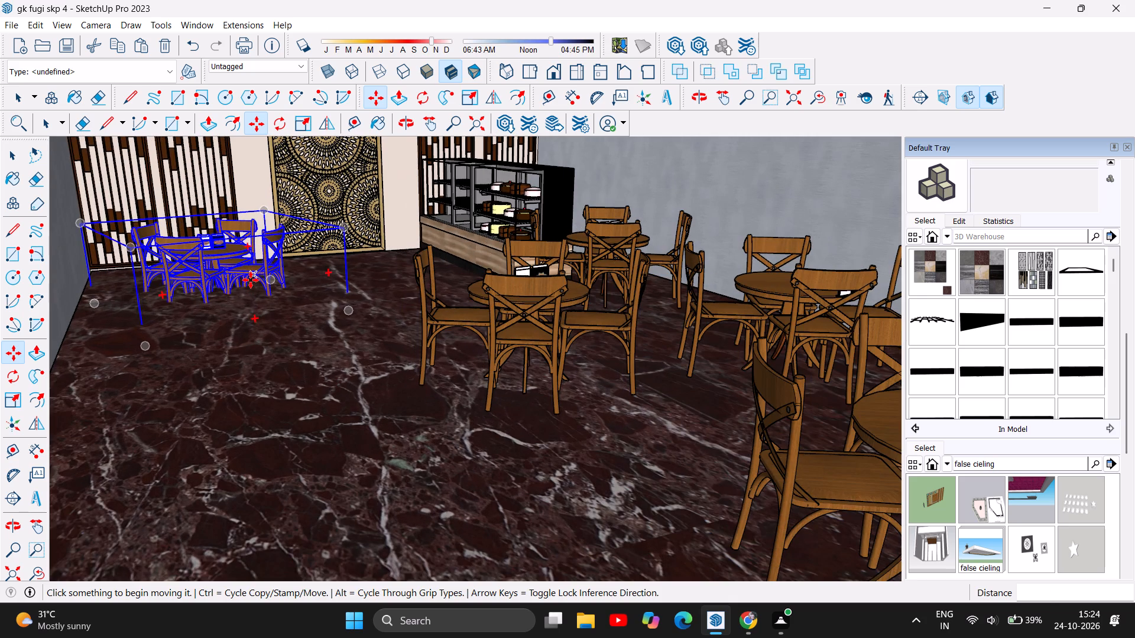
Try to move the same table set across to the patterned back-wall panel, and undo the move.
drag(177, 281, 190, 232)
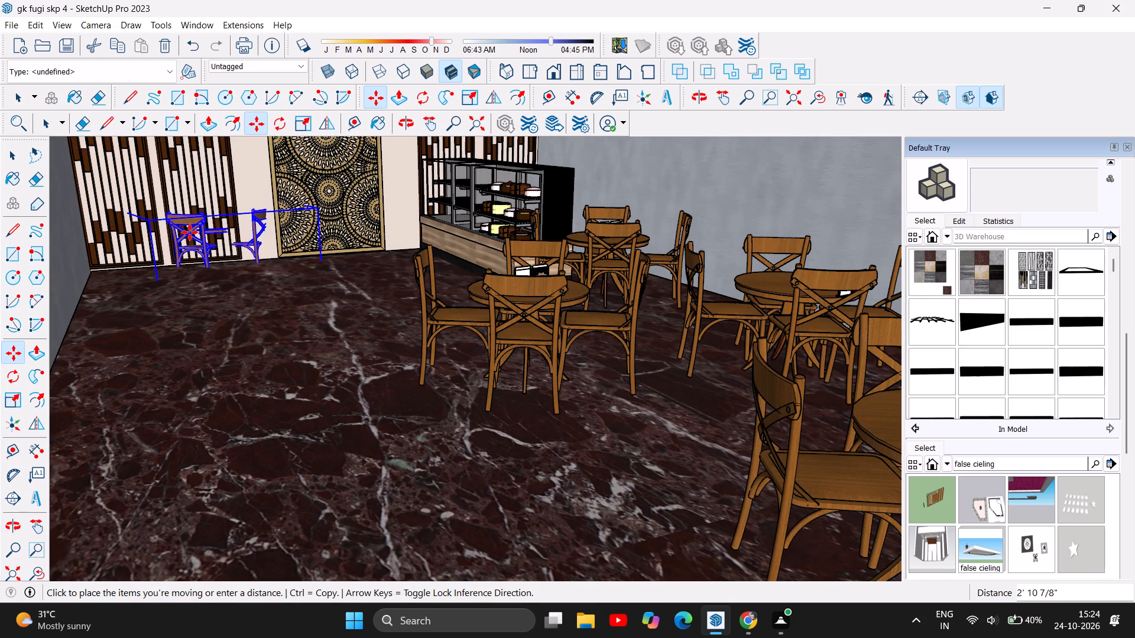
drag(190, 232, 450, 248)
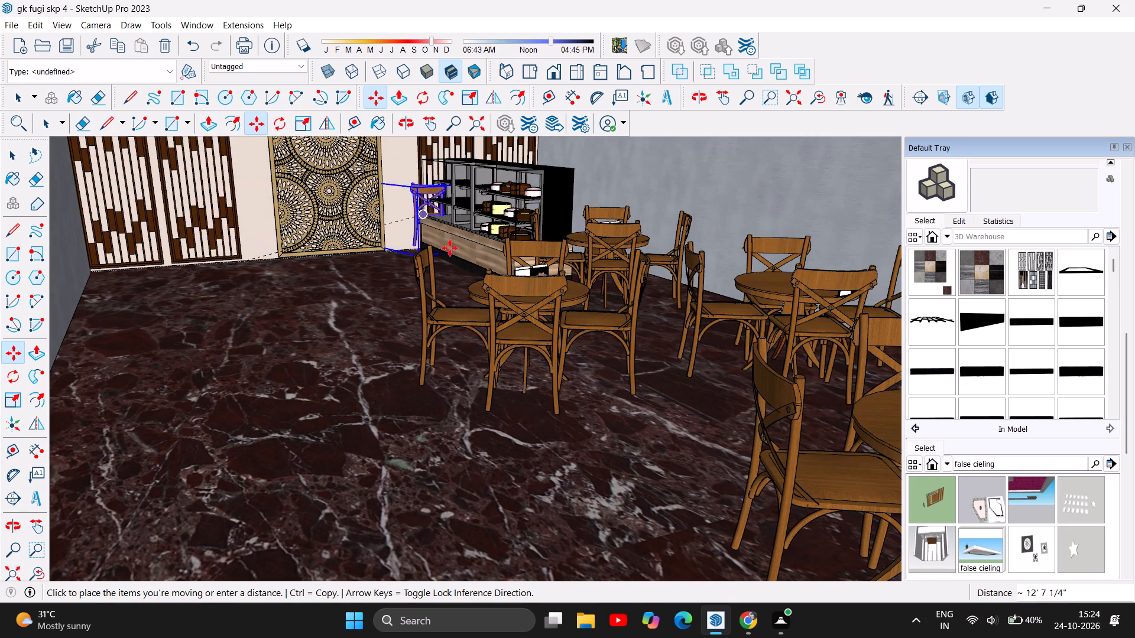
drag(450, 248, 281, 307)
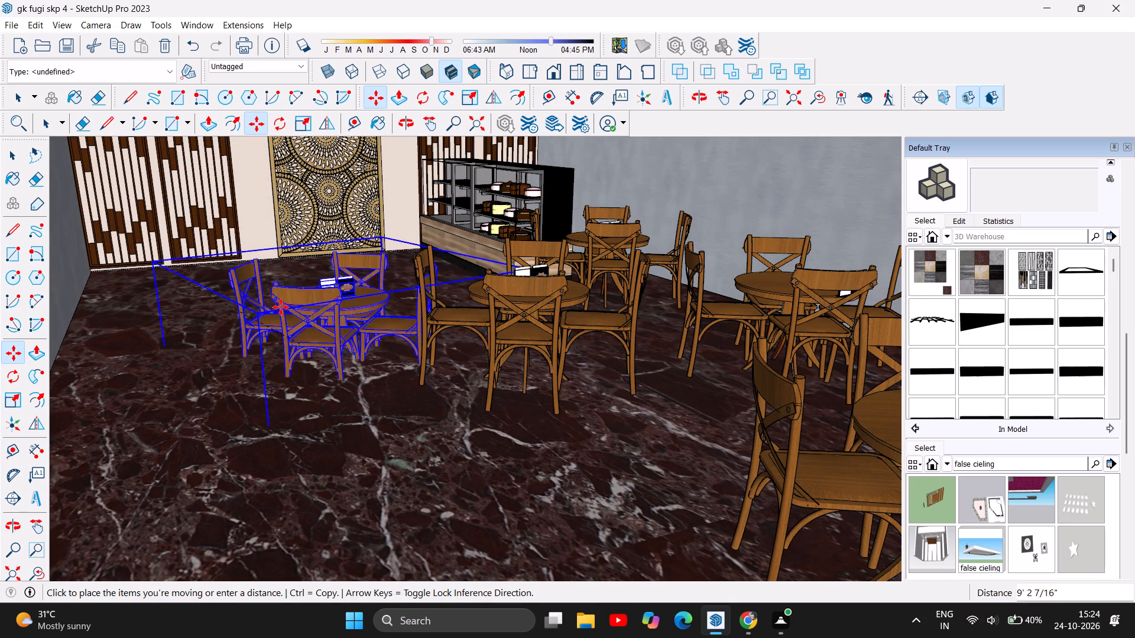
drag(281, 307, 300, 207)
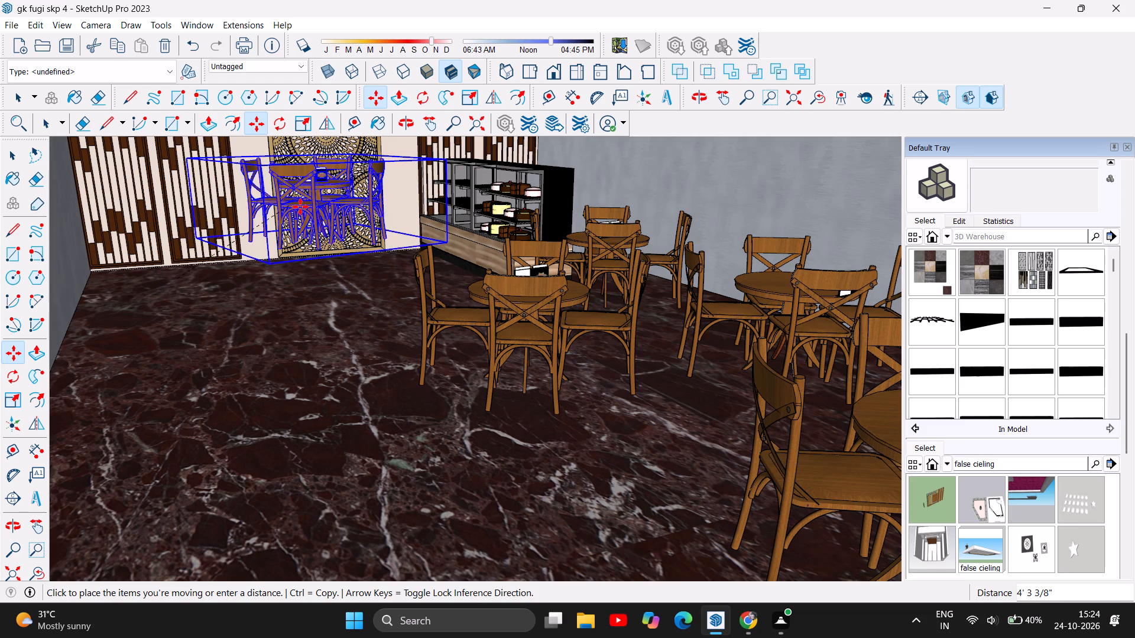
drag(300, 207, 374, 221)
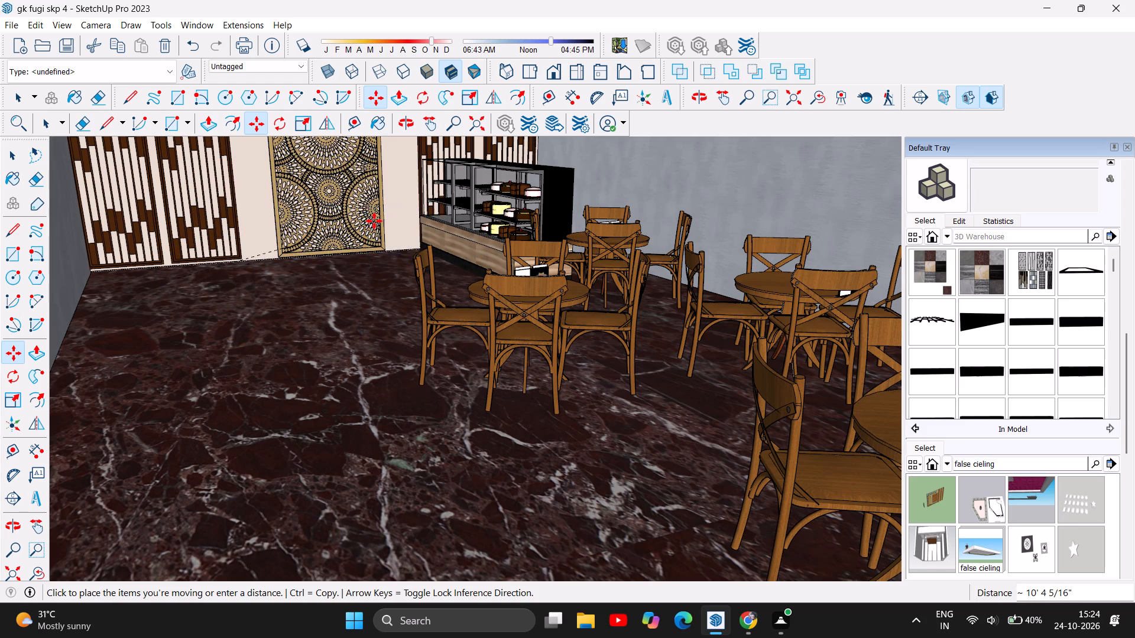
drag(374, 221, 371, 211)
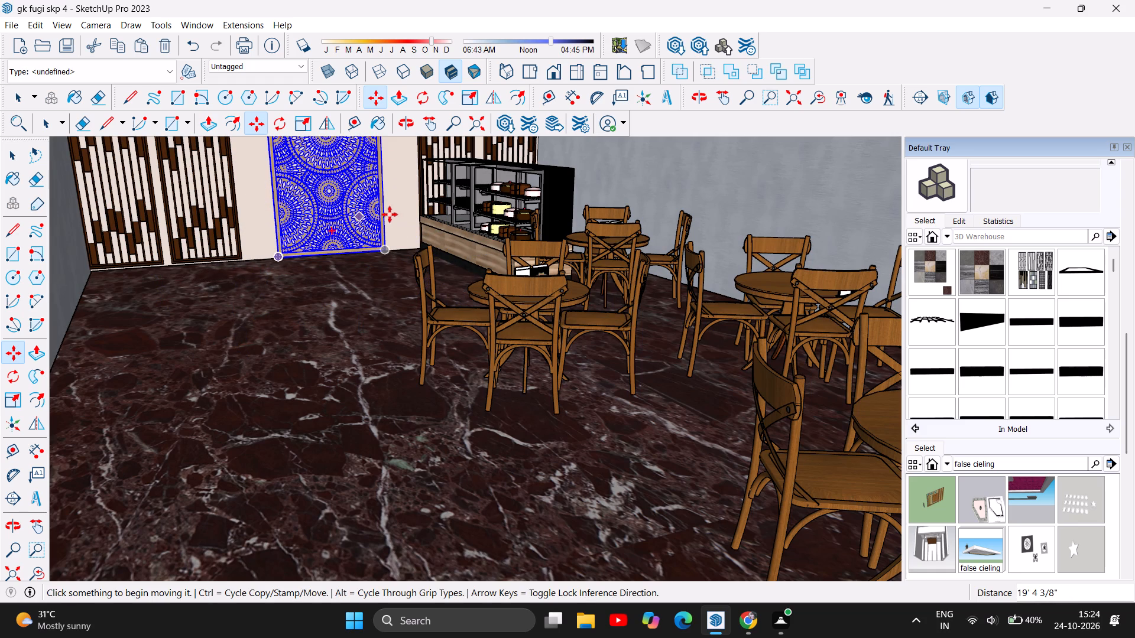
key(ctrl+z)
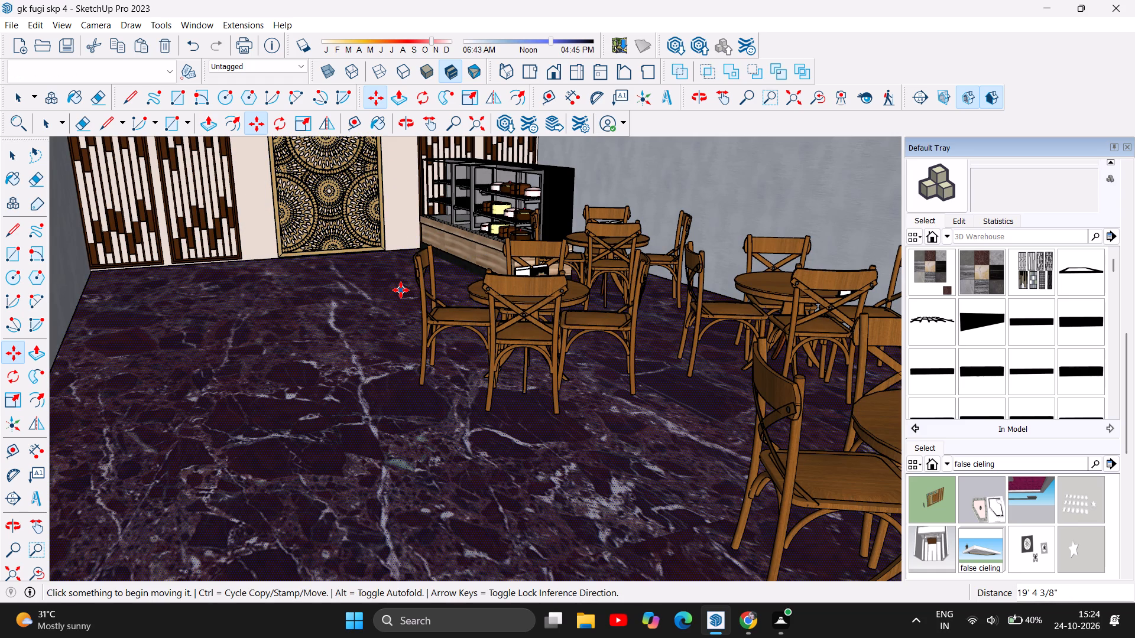
Move the round table set from the back corner onto the open floor beside the central table sets.
drag(202, 282, 303, 483)
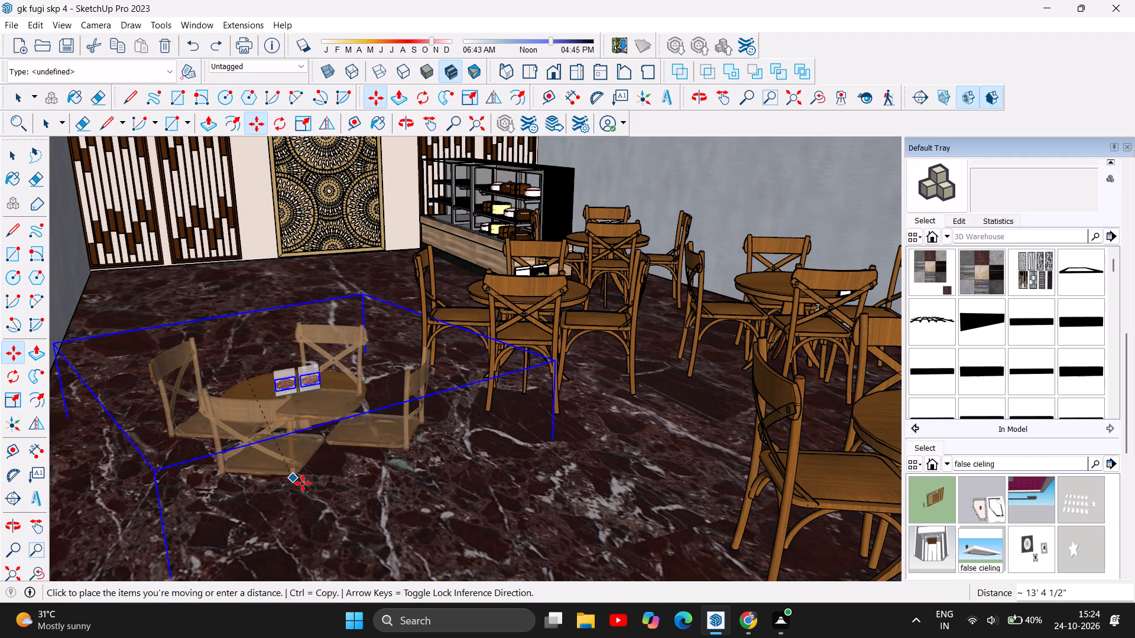
drag(303, 483, 307, 486)
drag(290, 429, 294, 379)
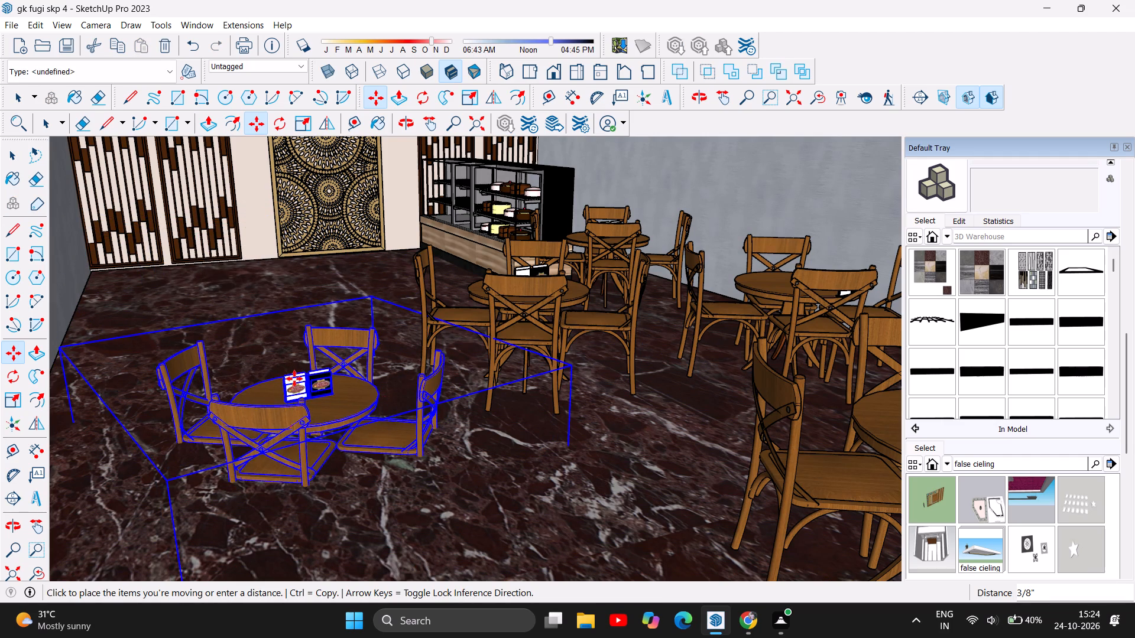
drag(294, 379, 316, 428)
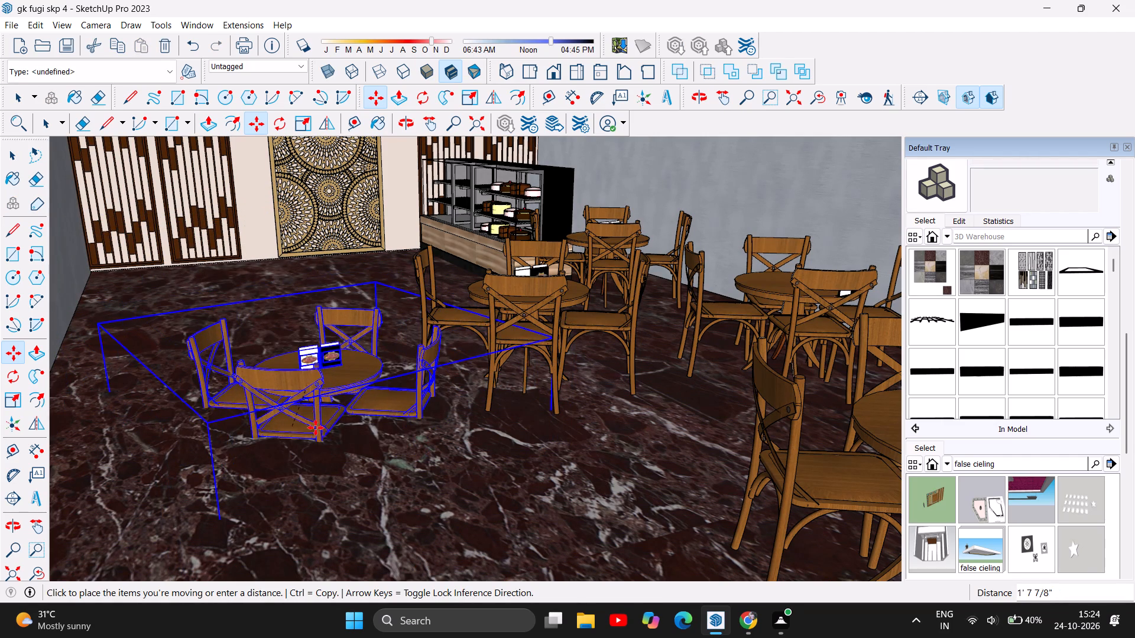
drag(316, 428, 316, 429)
Shift the same table set back across the floor until it sits in front of the patterned back-wall panel.
scroll(307, 431, down, 5)
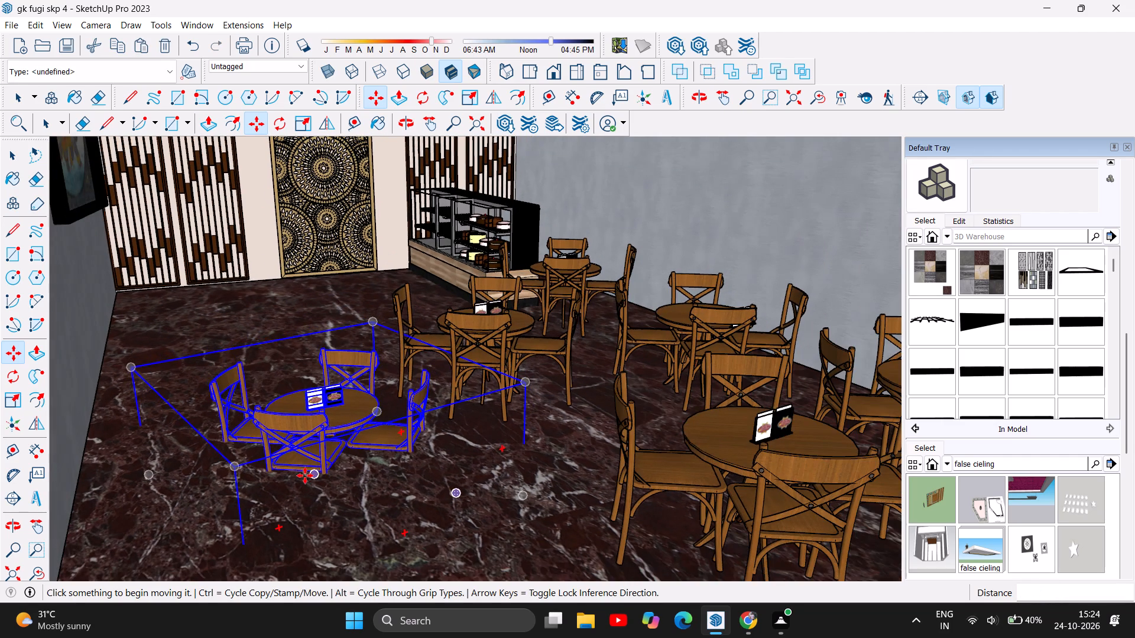
drag(305, 476, 322, 435)
click(322, 434)
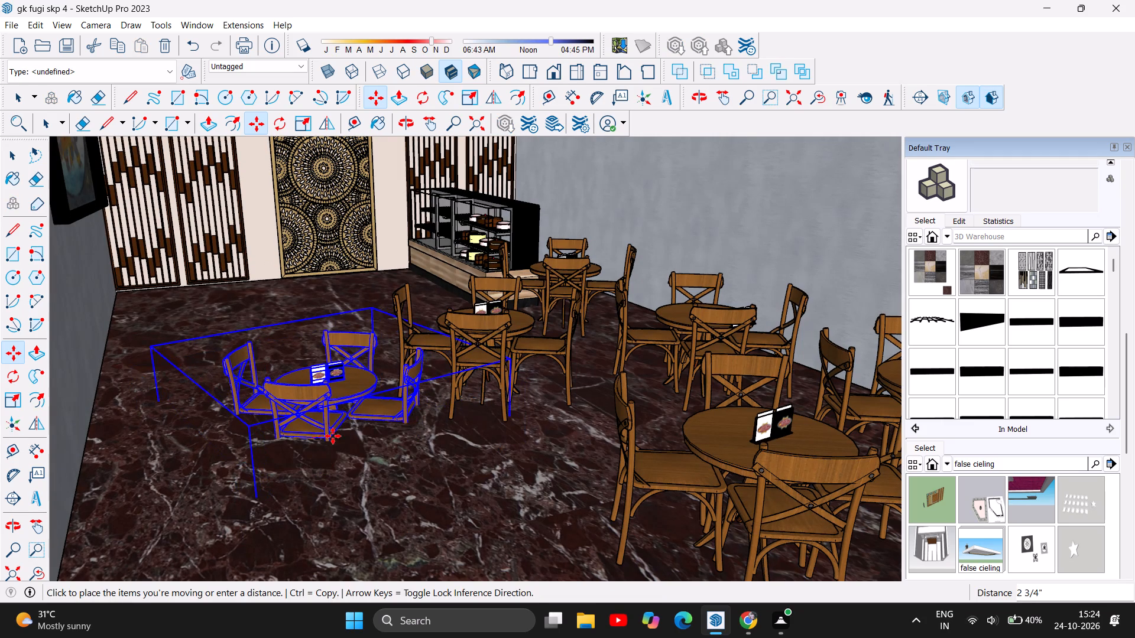
drag(326, 436, 254, 299)
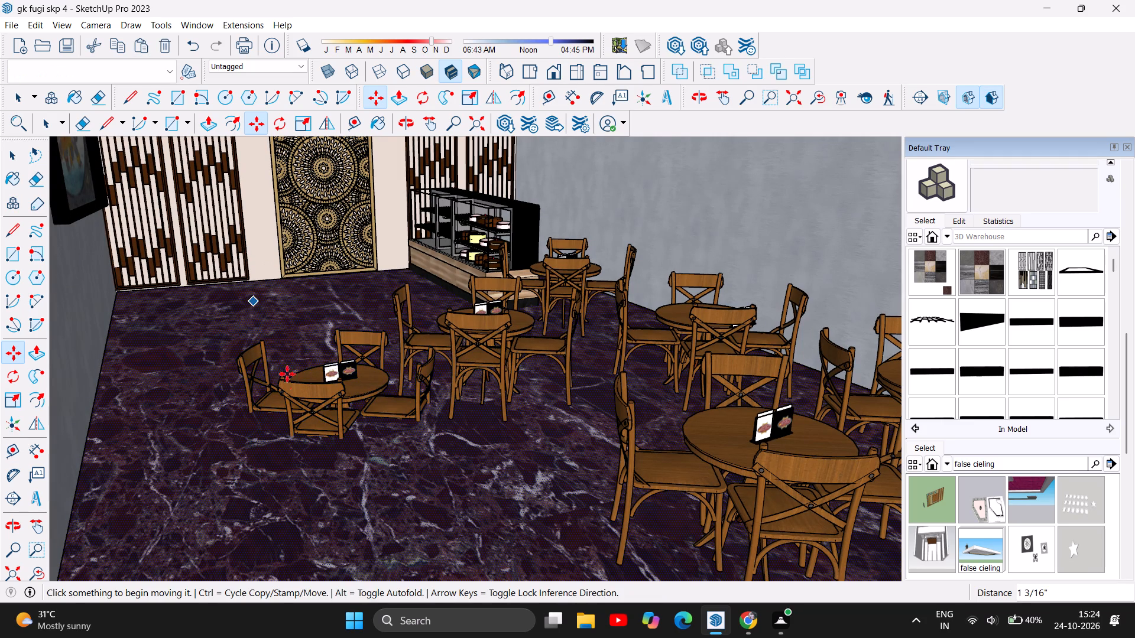
drag(304, 416, 297, 389)
drag(296, 403, 293, 347)
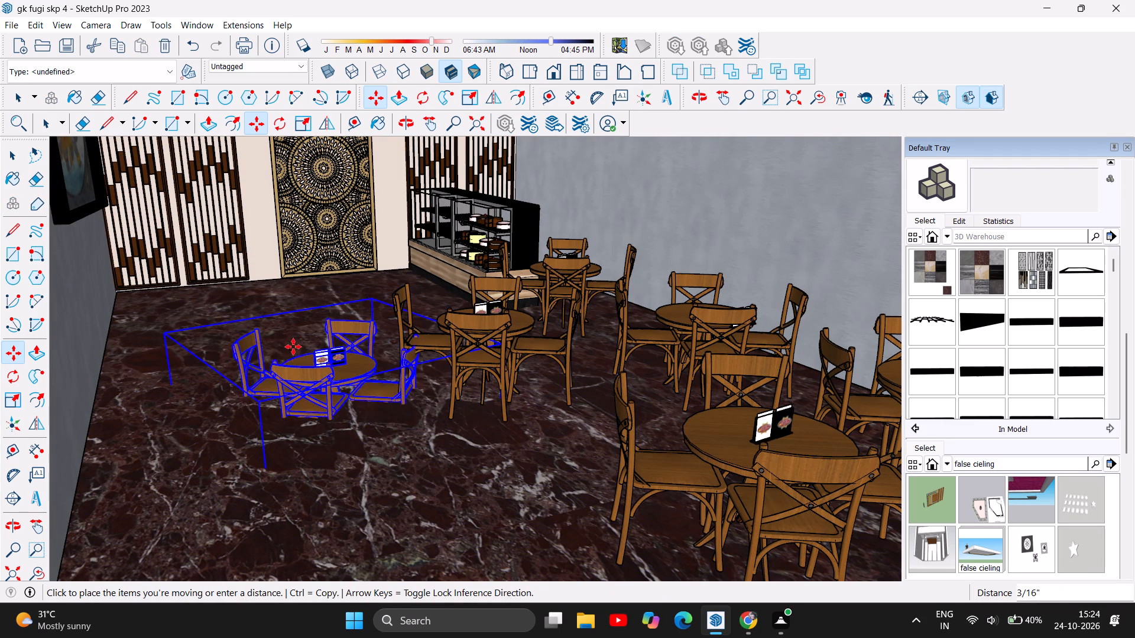
drag(293, 347, 281, 330)
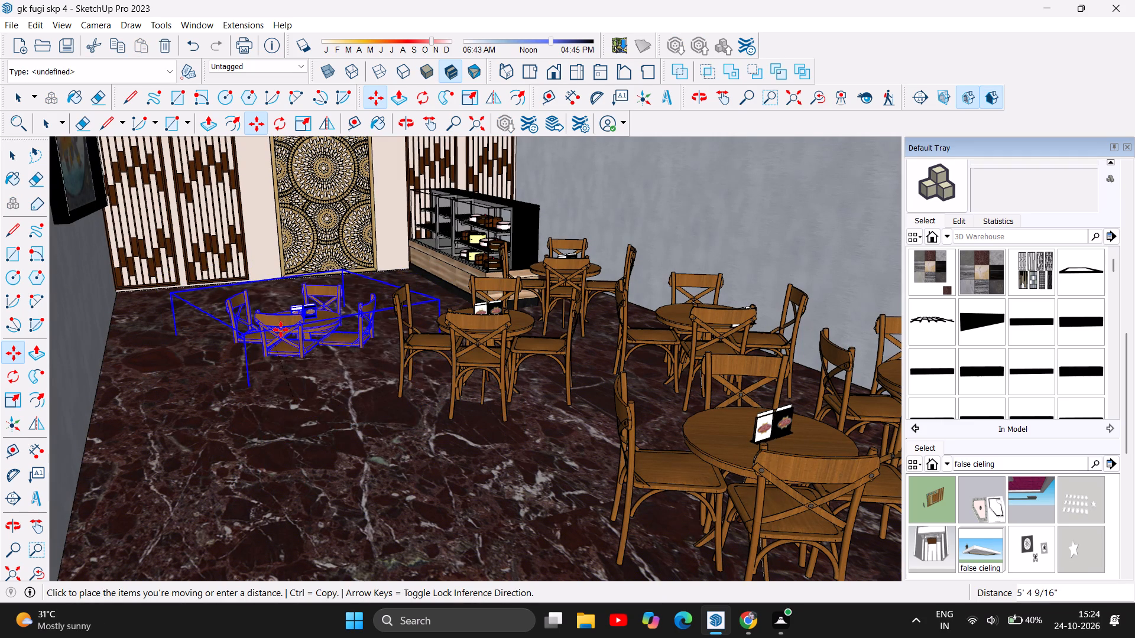
drag(281, 330, 275, 341)
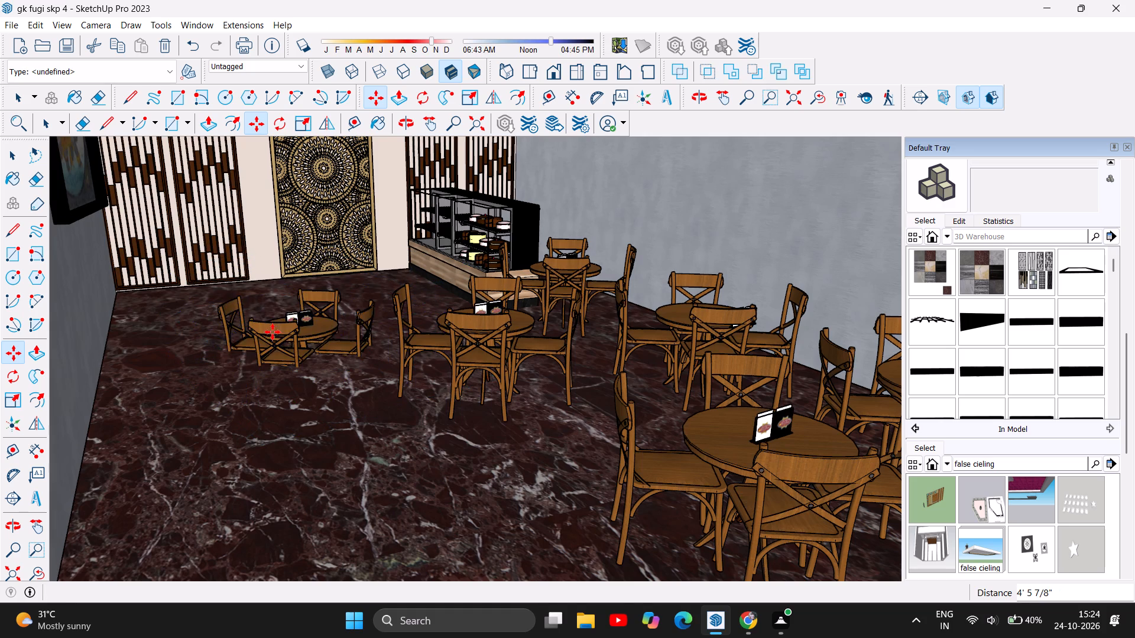
Raise the sunken table set vertically so its chair and table legs stand on the marble floor.
drag(277, 352, 282, 301)
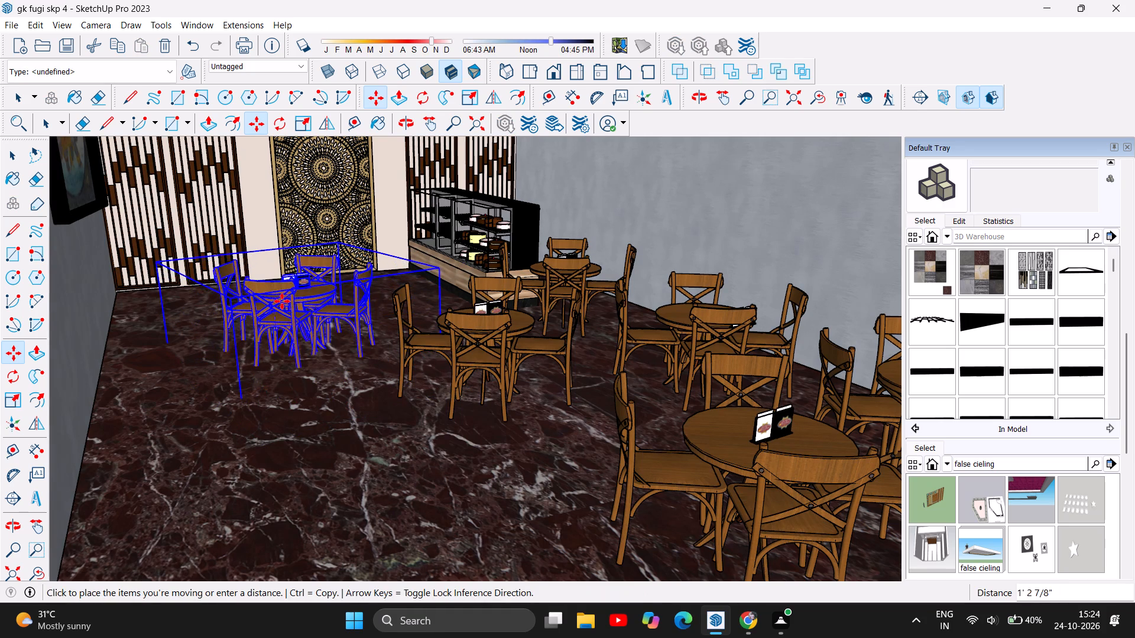
drag(282, 301, 281, 330)
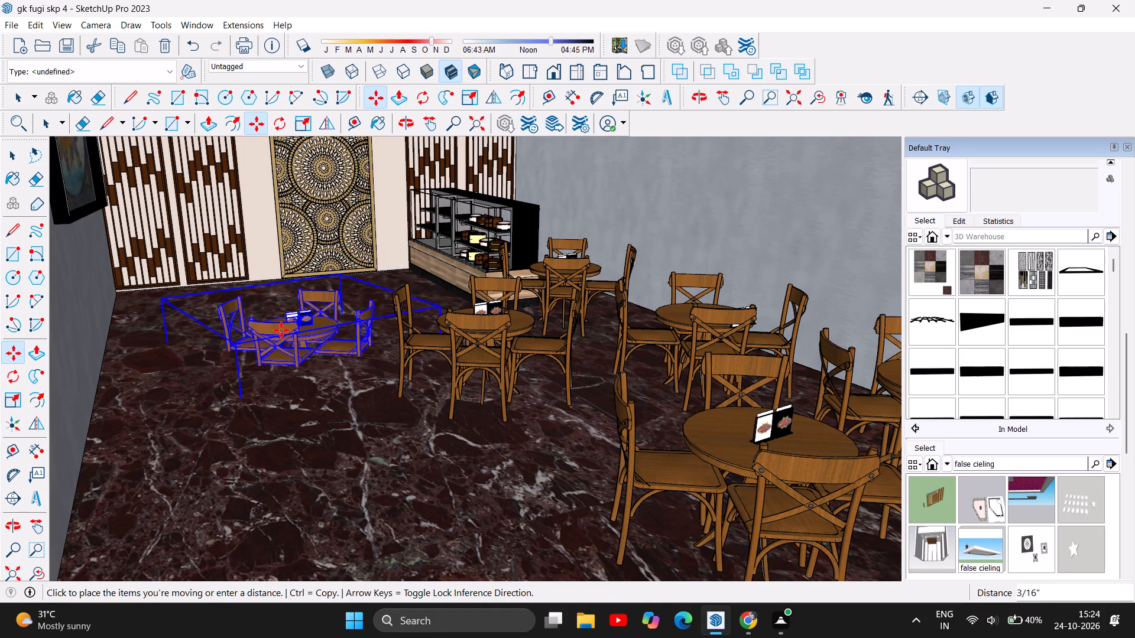
drag(281, 330, 281, 318)
drag(281, 315, 282, 298)
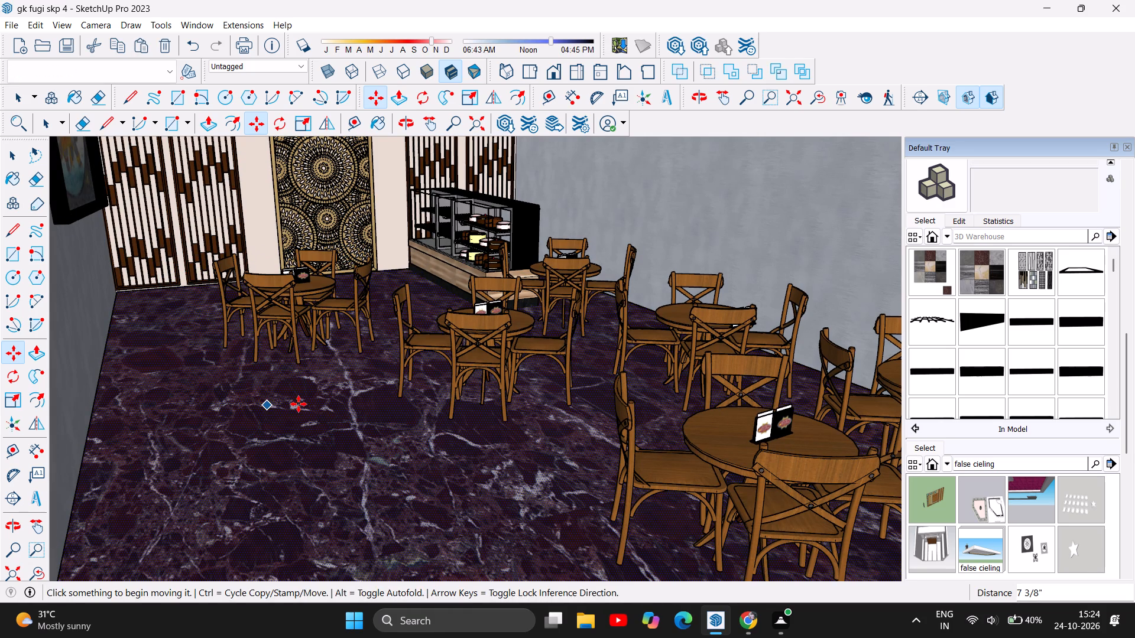
Move the same table set about 4' 4" over to the picture-hung side wall, near the slatted back-wall panels.
scroll(245, 362, down, 1)
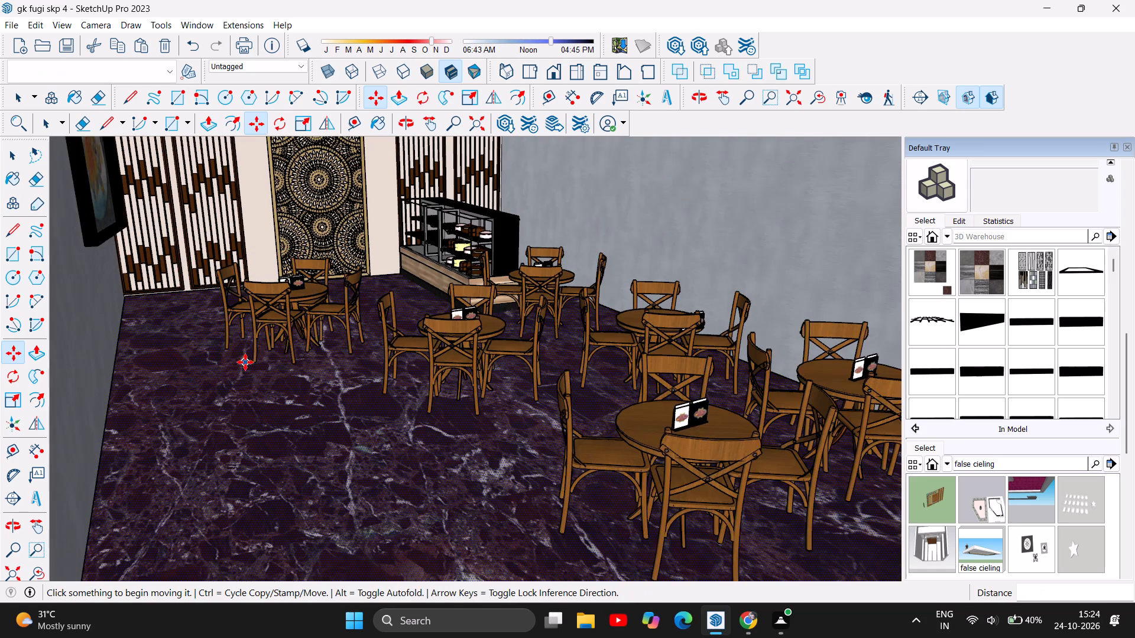
scroll(245, 362, down, 3)
scroll(313, 340, down, 1)
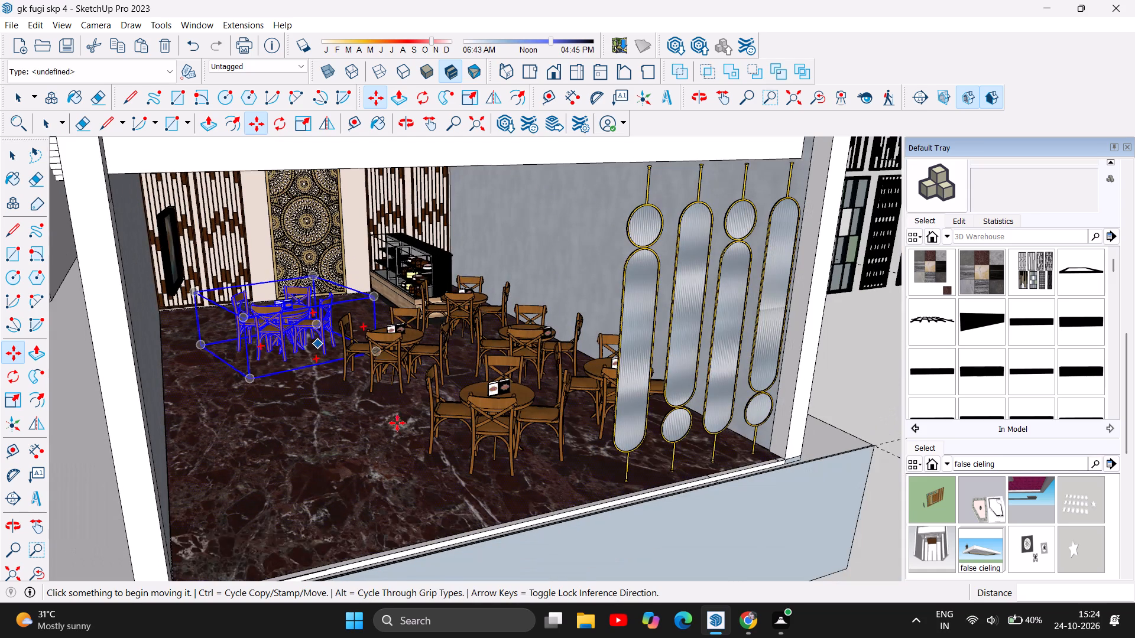
scroll(396, 422, up, 4)
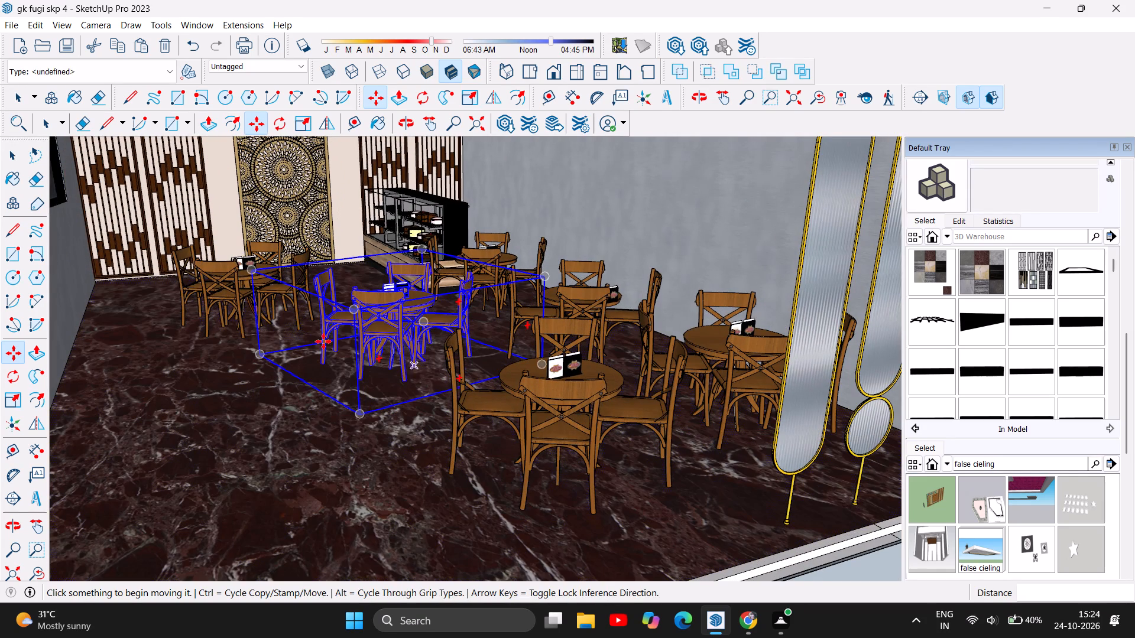
drag(240, 288, 147, 283)
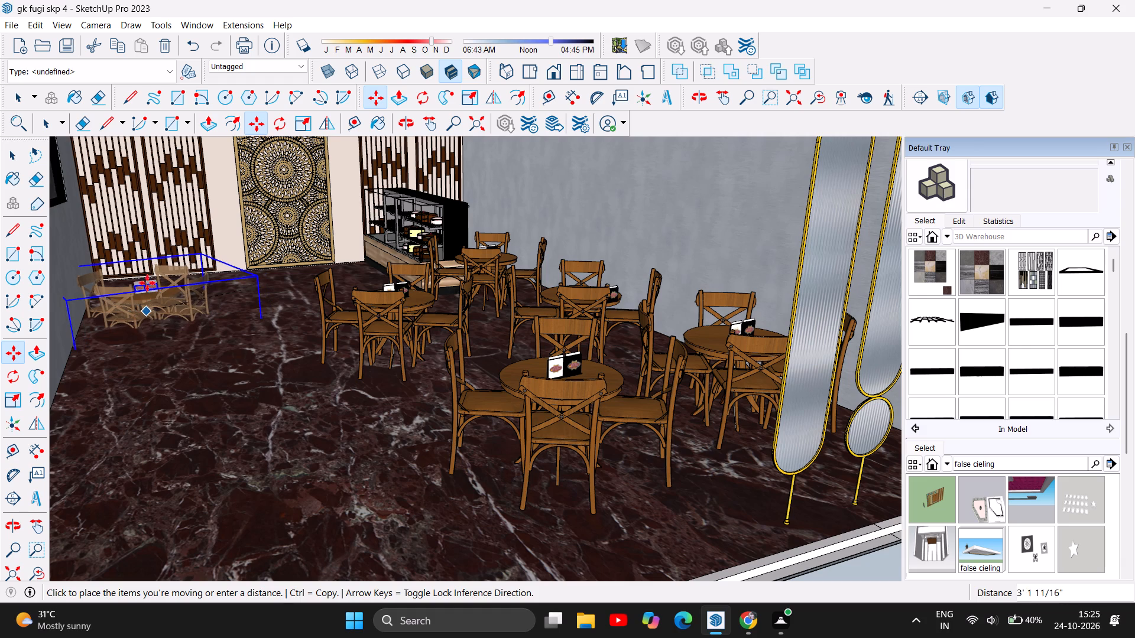
drag(147, 283, 110, 314)
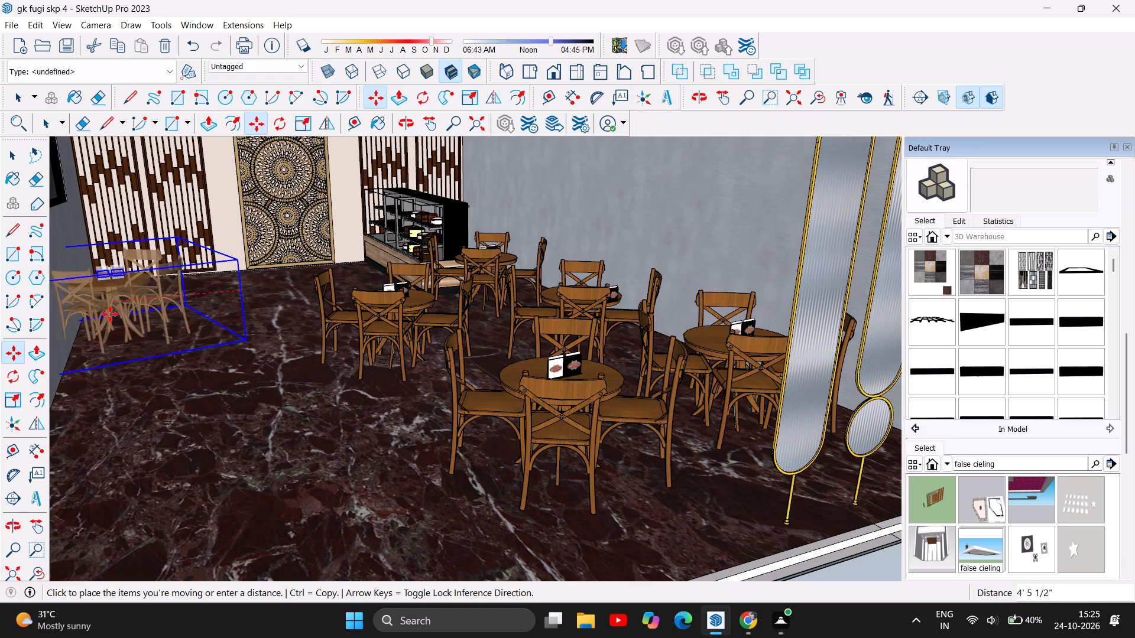
drag(110, 314, 138, 311)
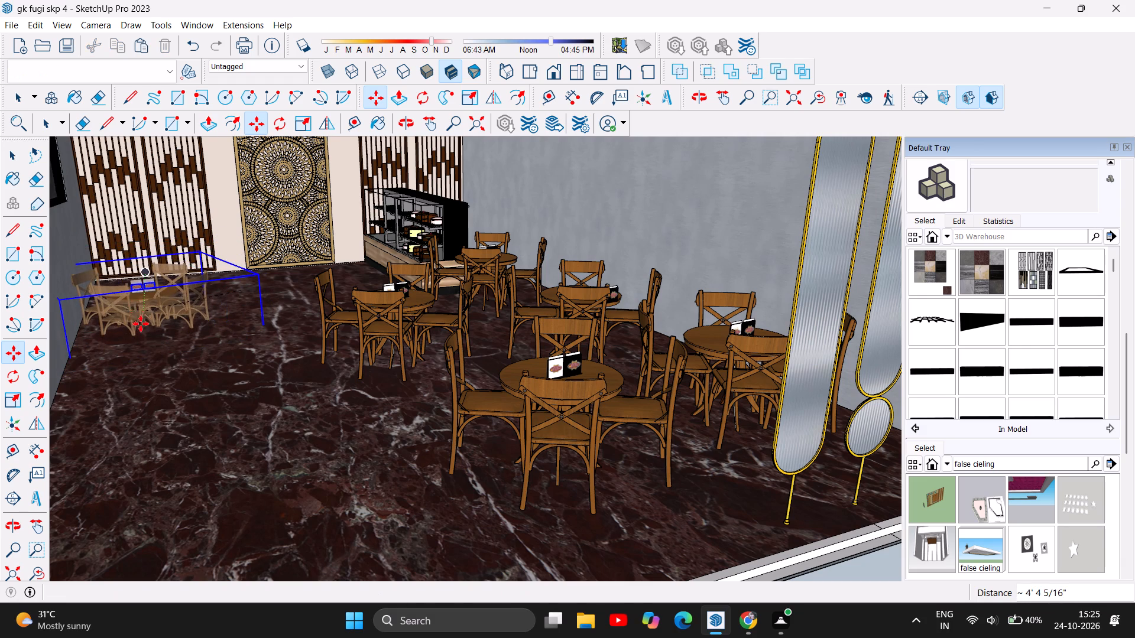
Move the same table set about 17' 4" along the picture-hung side wall, towards the open front of the café.
scroll(138, 352, up, 5)
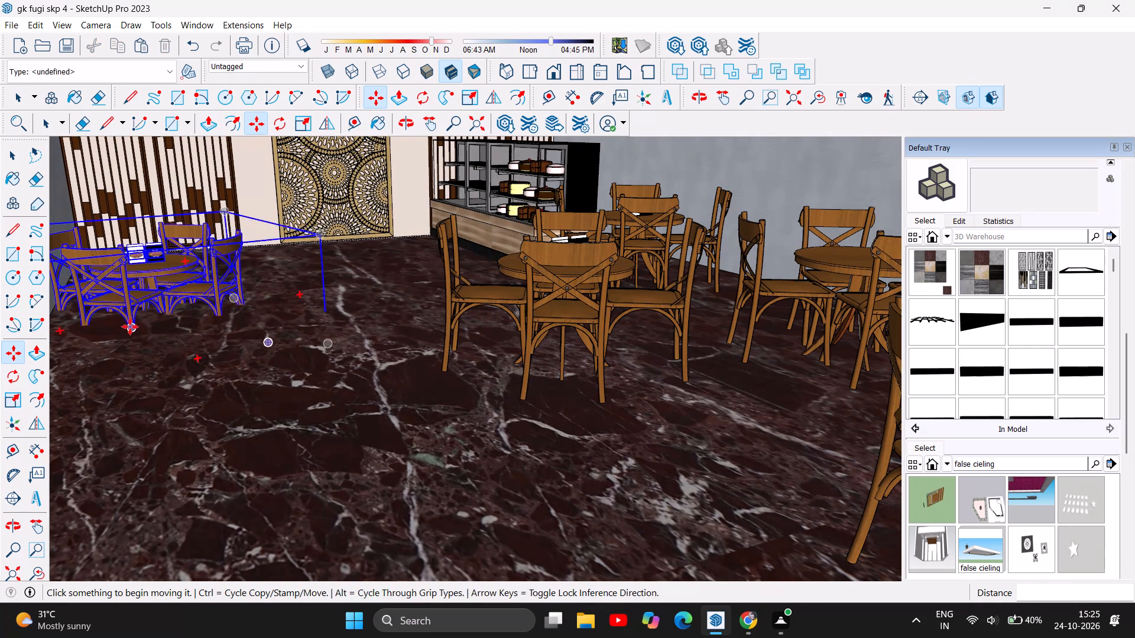
drag(130, 323, 137, 246)
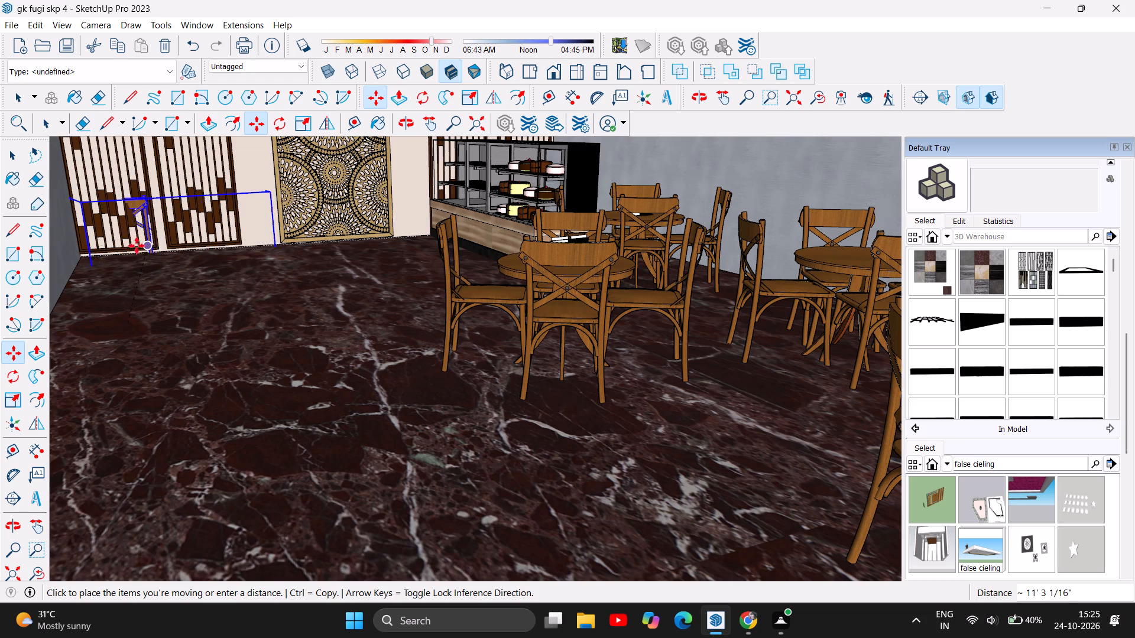
drag(137, 246, 330, 335)
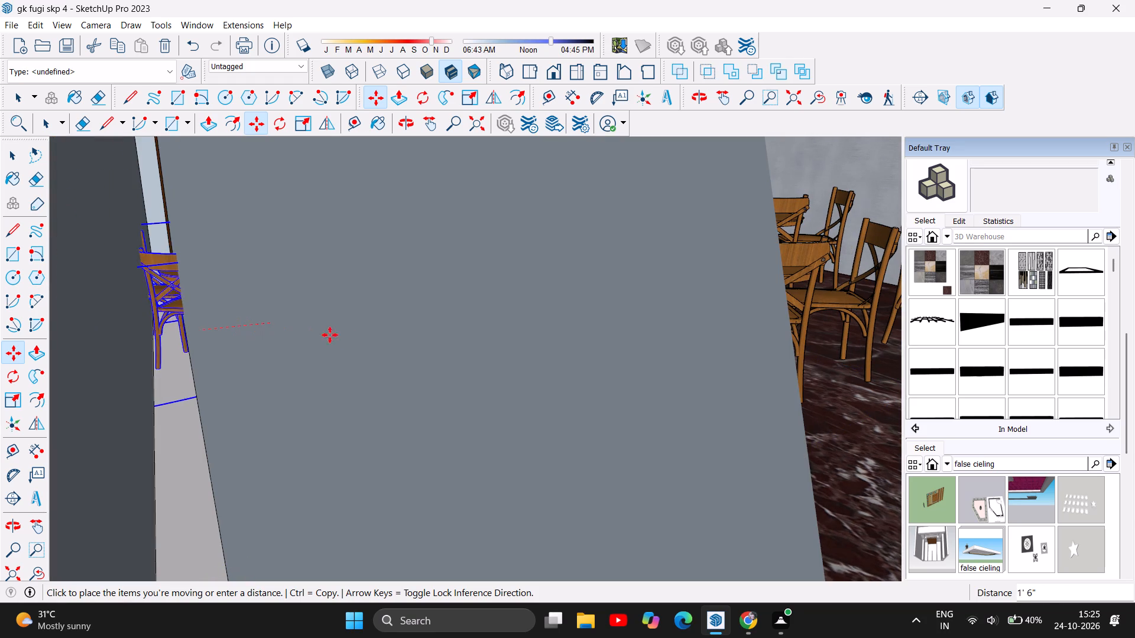
drag(330, 335, 716, 331)
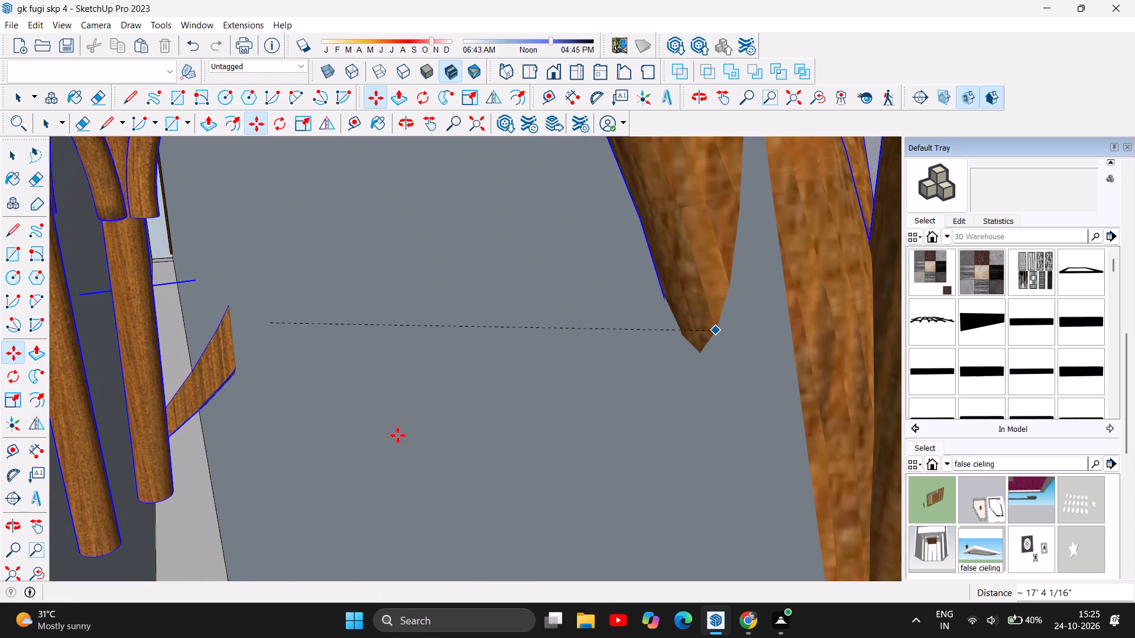
Examine the moved table set's position against the side wall from inside and outside the café.
scroll(329, 464, down, 4)
scroll(161, 467, down, 6)
scroll(60, 441, down, 6)
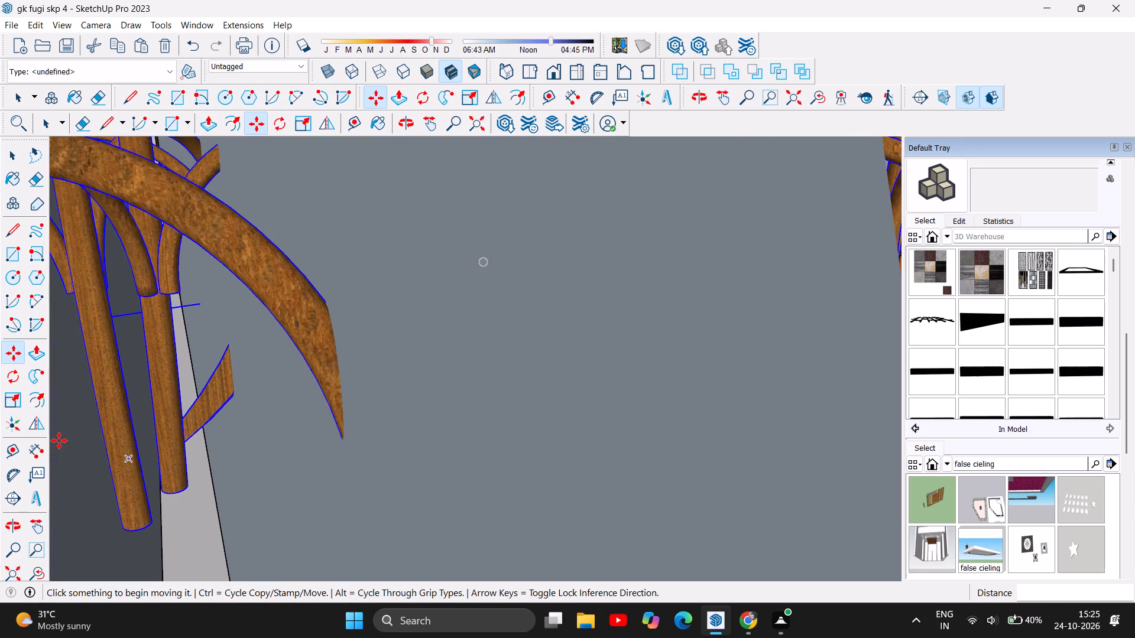
scroll(58, 441, down, 13)
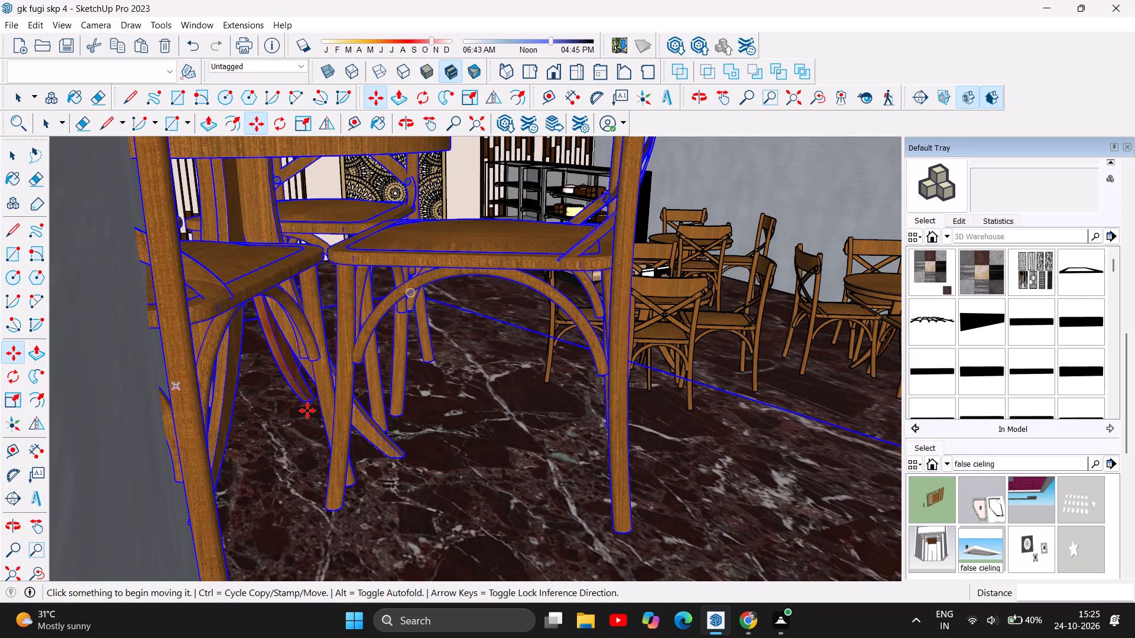
scroll(307, 411, down, 12)
scroll(142, 376, down, 6)
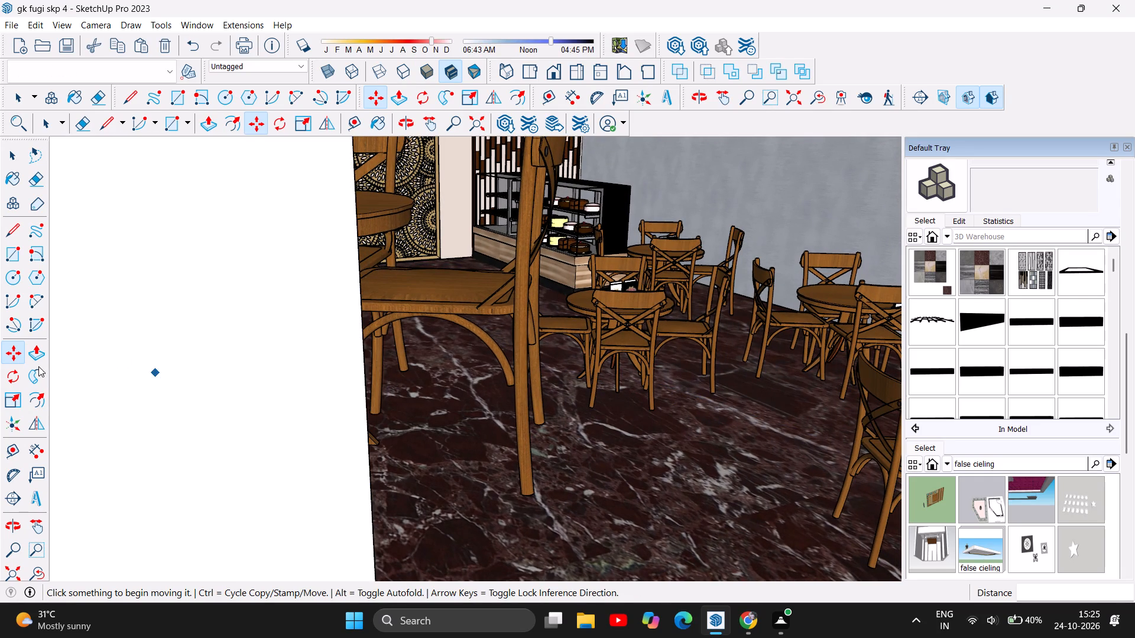
scroll(395, 375, down, 13)
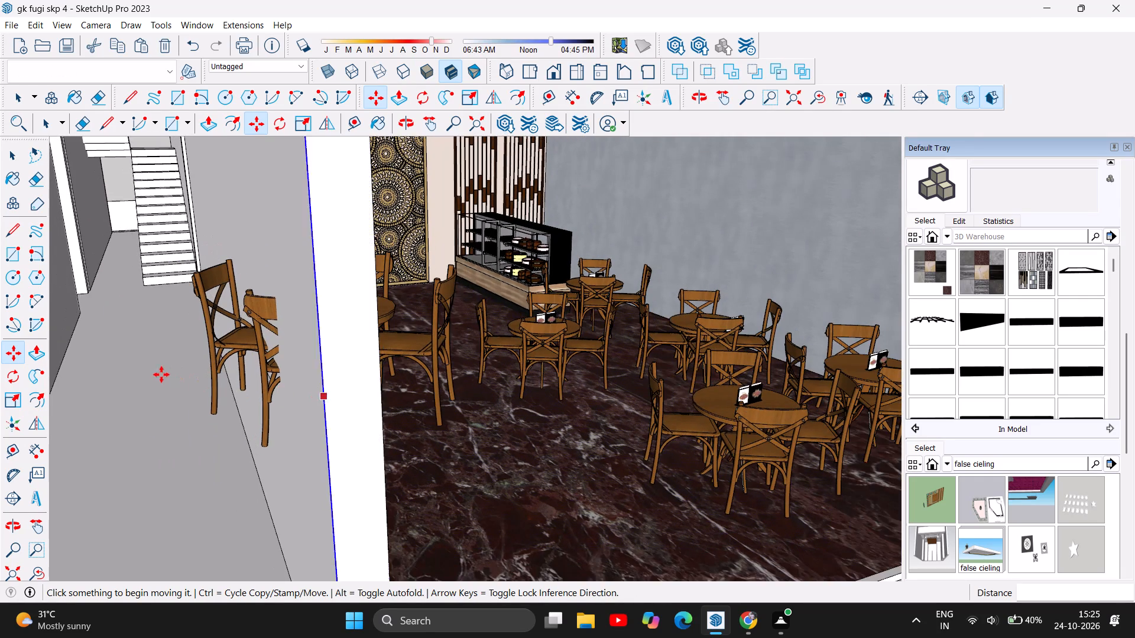
scroll(153, 372, down, 6)
scroll(2, 339, down, 6)
scroll(85, 317, down, 5)
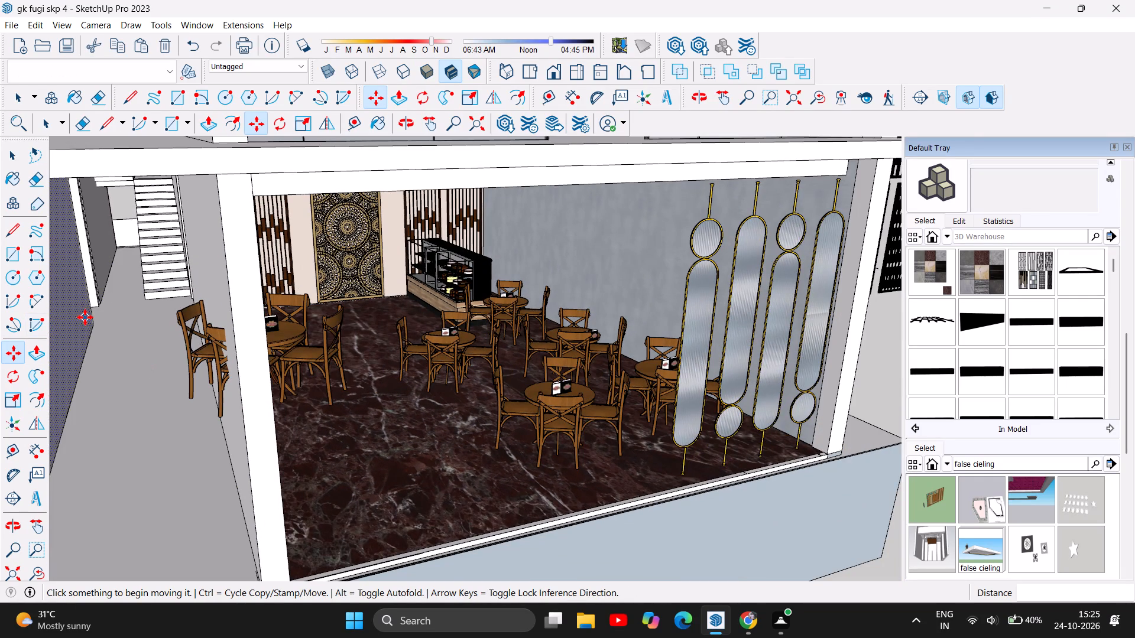
scroll(85, 317, down, 6)
scroll(164, 330, up, 7)
scroll(273, 351, up, 7)
scroll(300, 350, down, 4)
scroll(227, 331, up, 3)
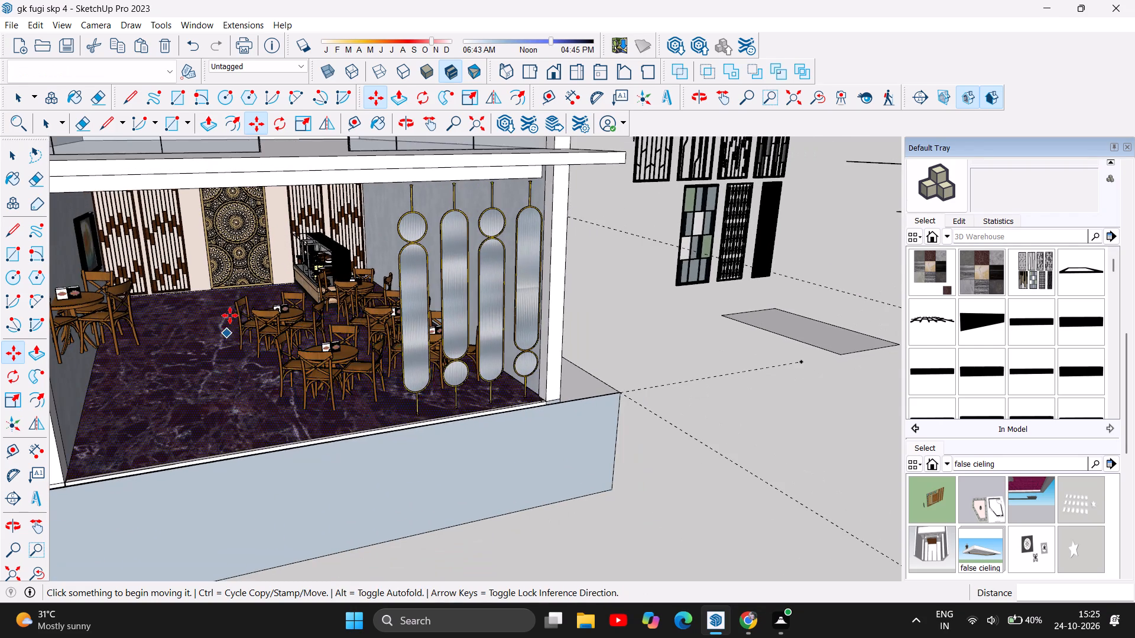
Move the same table set about 2' 5" inward from the side wall so its chairs sit inside the café.
scroll(230, 315, up, 1)
scroll(273, 316, down, 4)
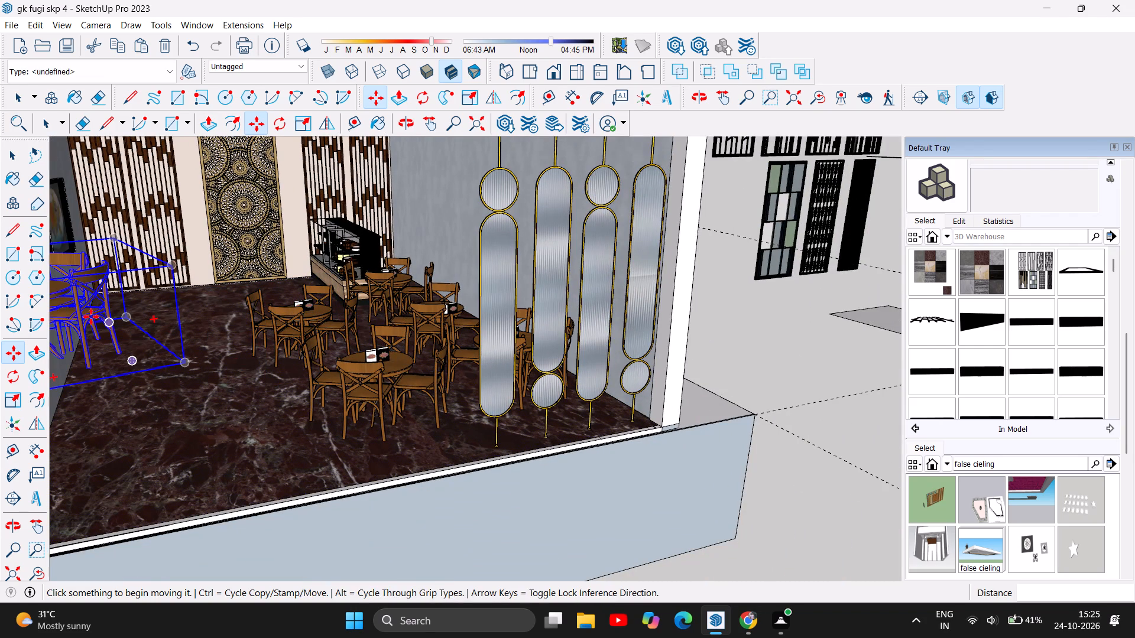
drag(89, 313, 180, 320)
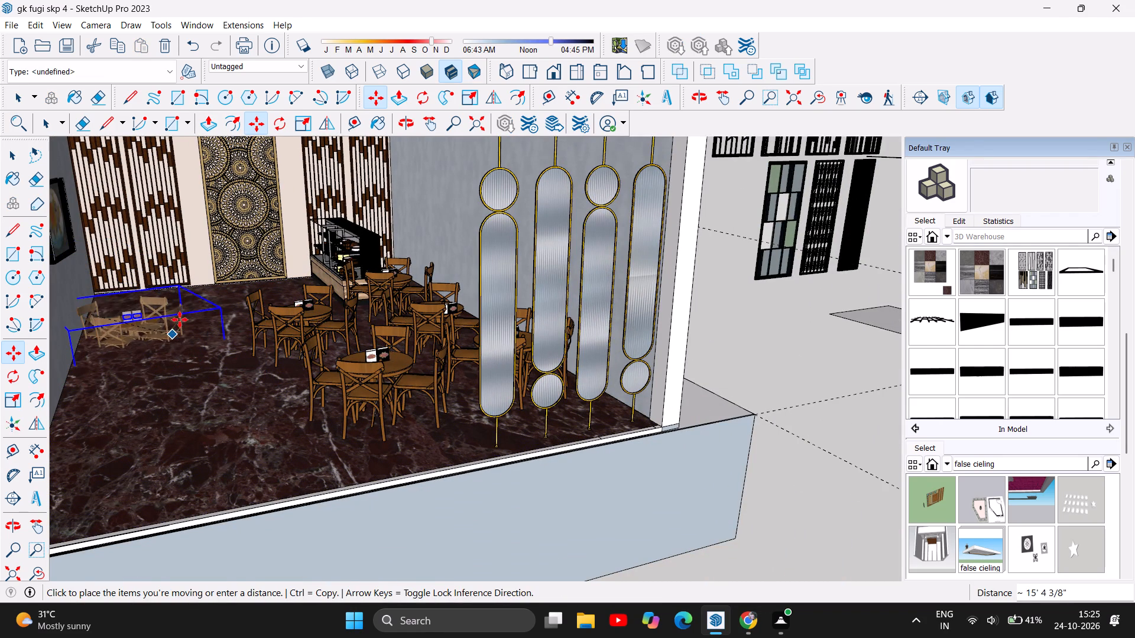
drag(180, 320, 194, 305)
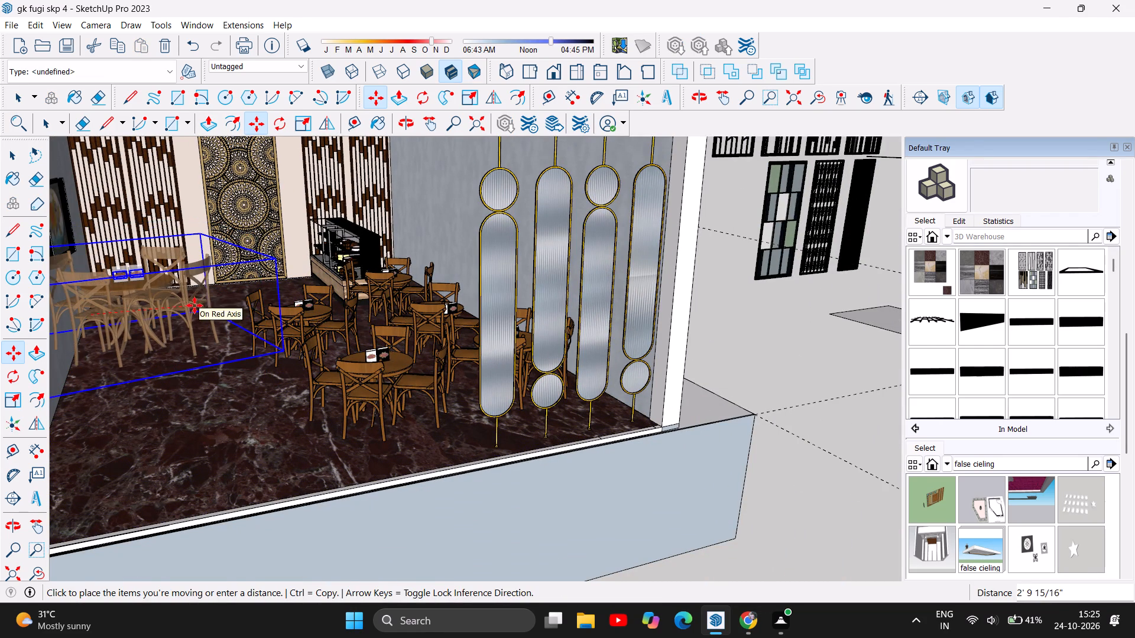
drag(194, 305, 196, 287)
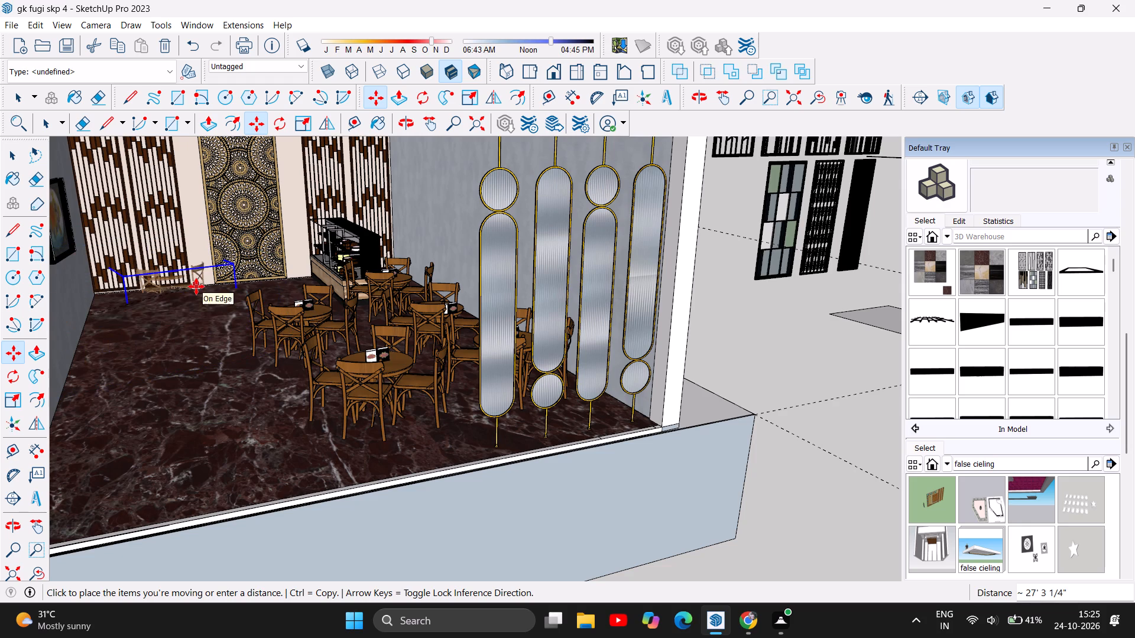
drag(196, 287, 179, 304)
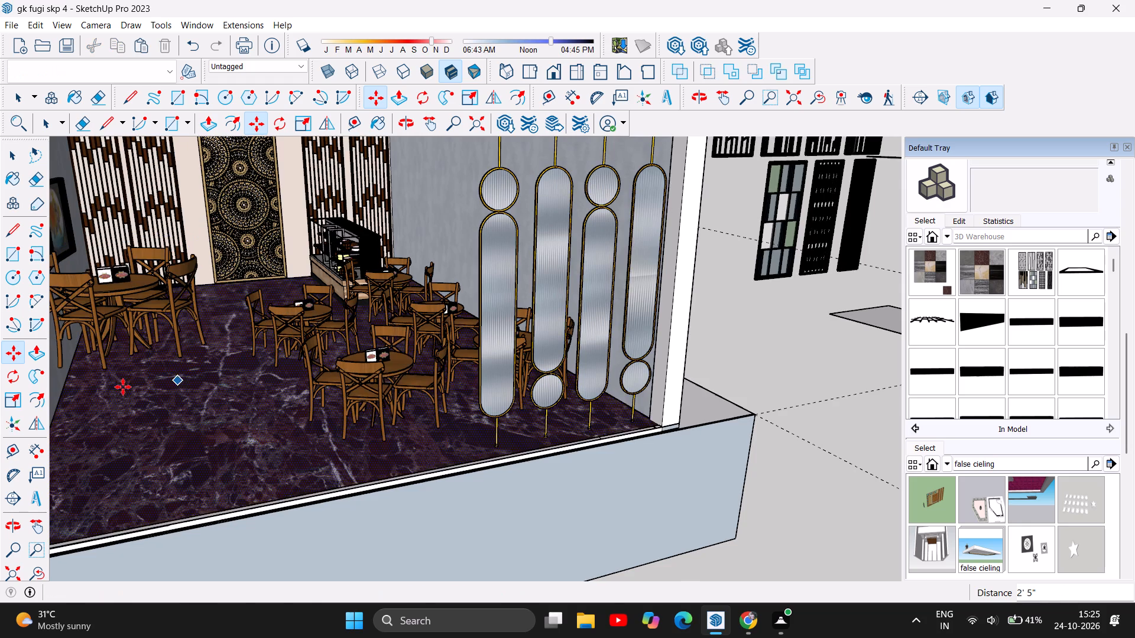
Move the same table set about 5' 3" along the side wall towards the open front.
scroll(122, 383, up, 7)
drag(166, 235, 166, 336)
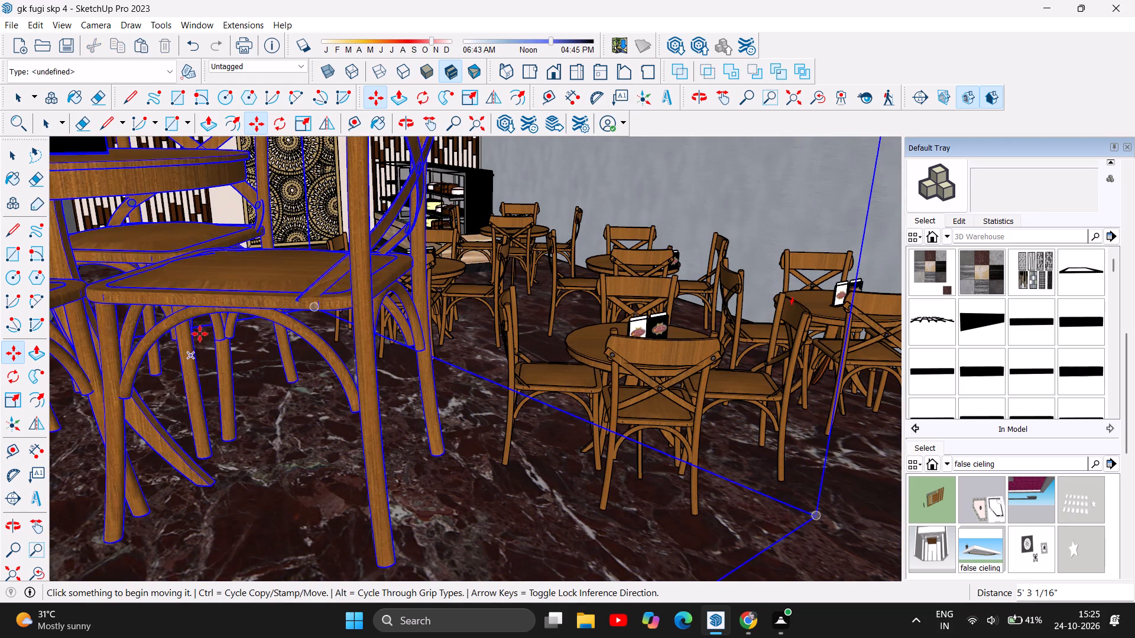
scroll(186, 287, down, 16)
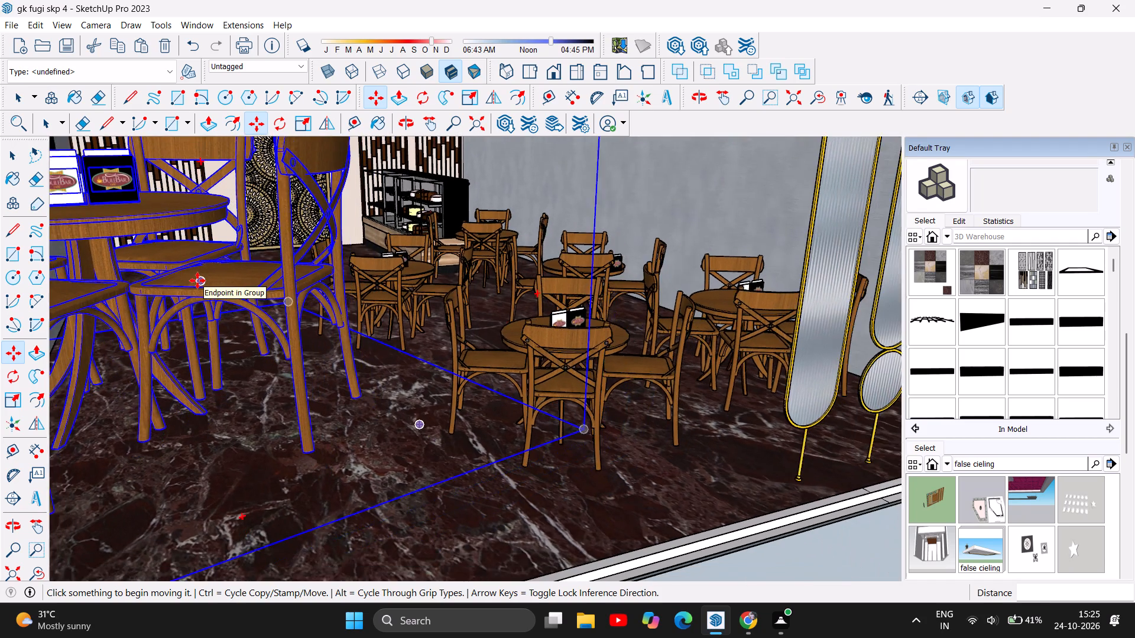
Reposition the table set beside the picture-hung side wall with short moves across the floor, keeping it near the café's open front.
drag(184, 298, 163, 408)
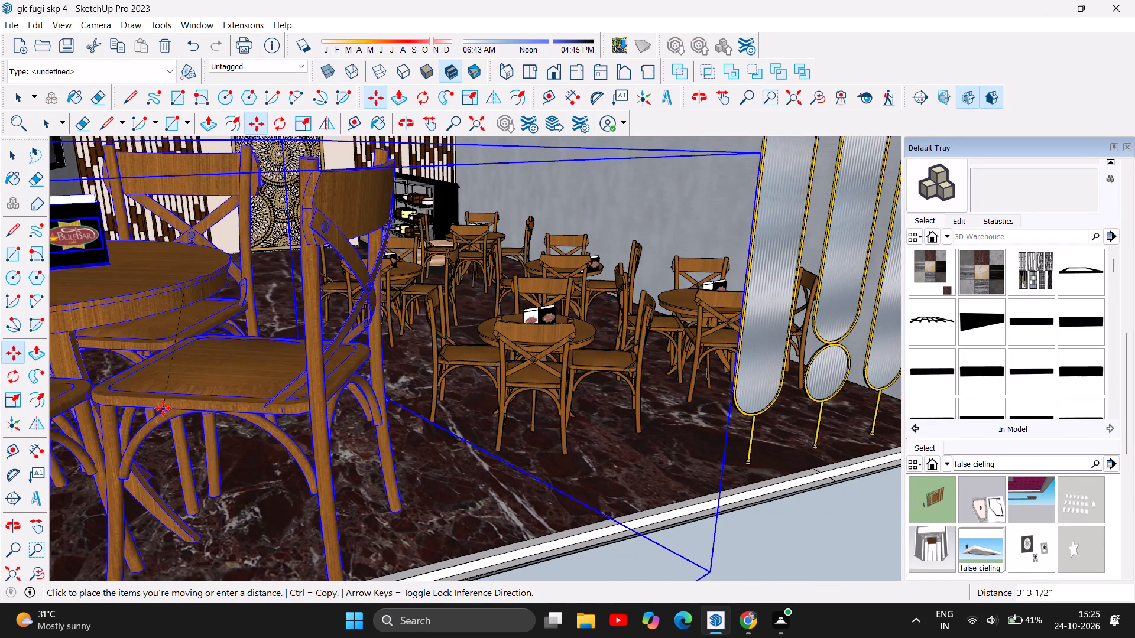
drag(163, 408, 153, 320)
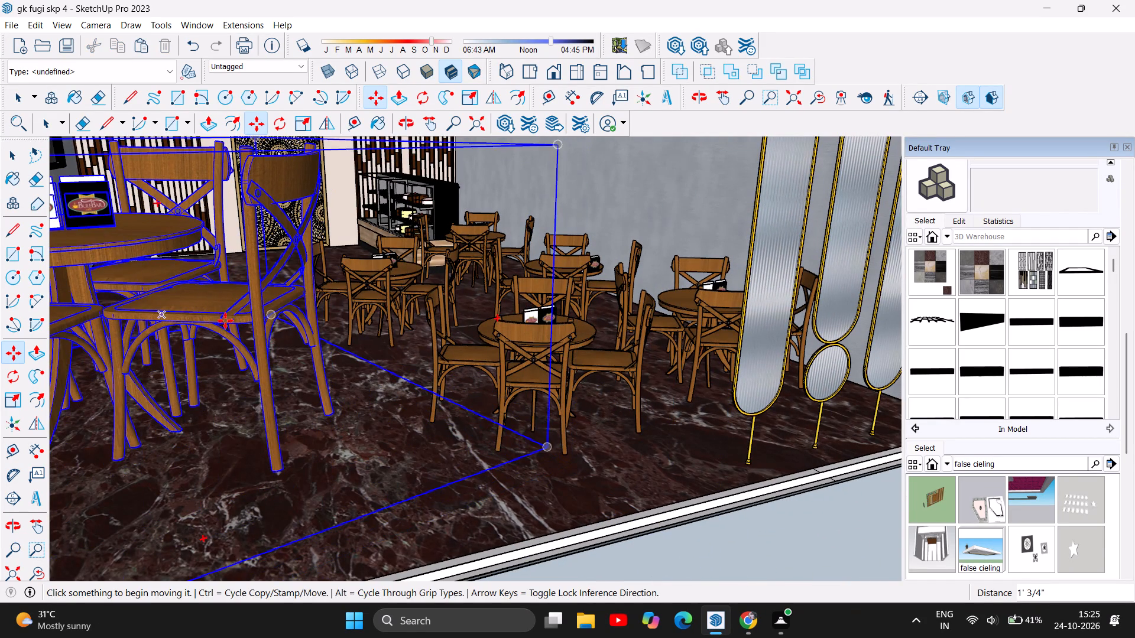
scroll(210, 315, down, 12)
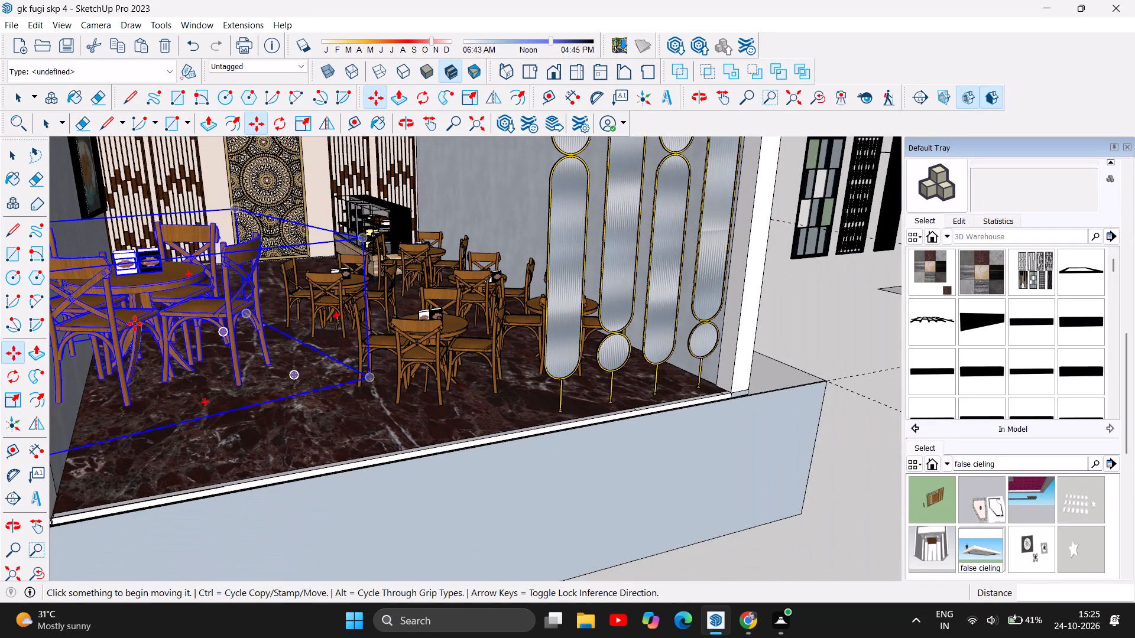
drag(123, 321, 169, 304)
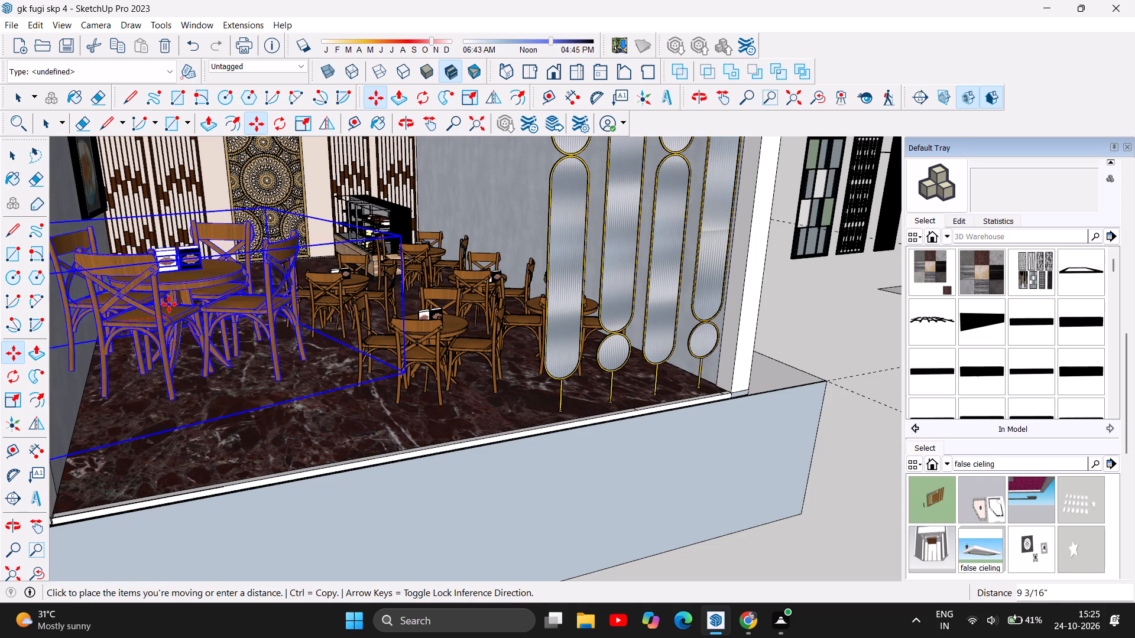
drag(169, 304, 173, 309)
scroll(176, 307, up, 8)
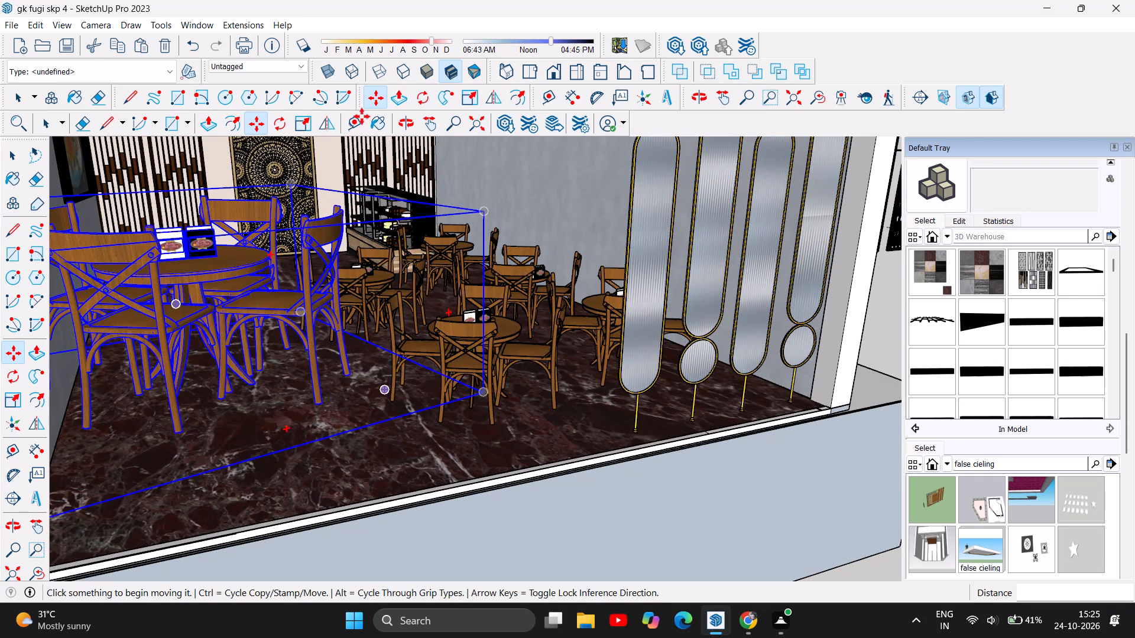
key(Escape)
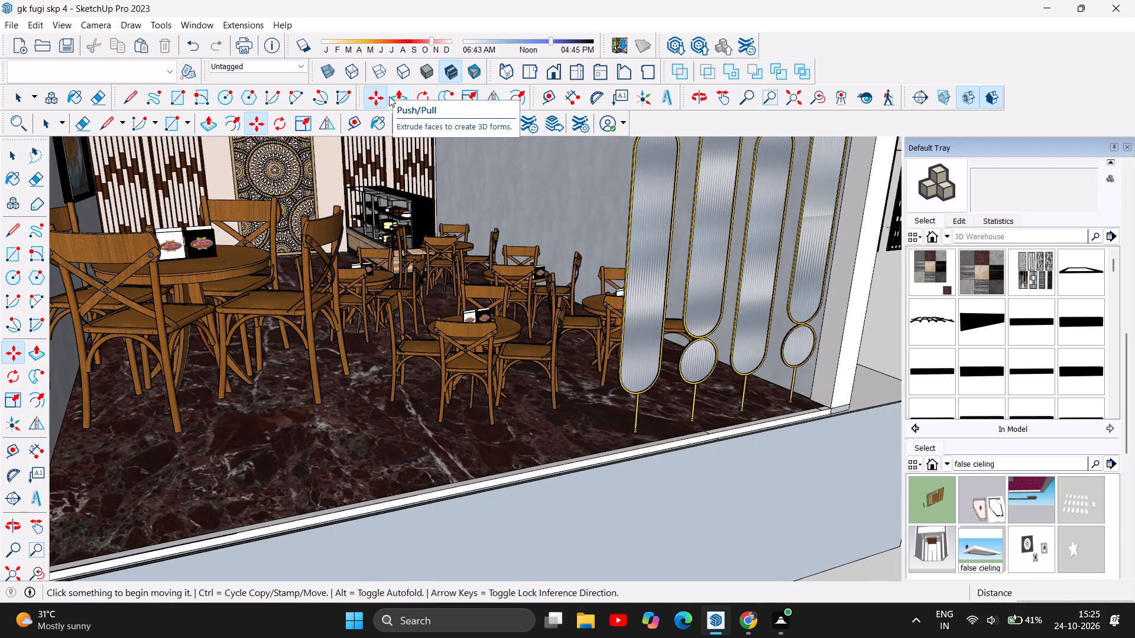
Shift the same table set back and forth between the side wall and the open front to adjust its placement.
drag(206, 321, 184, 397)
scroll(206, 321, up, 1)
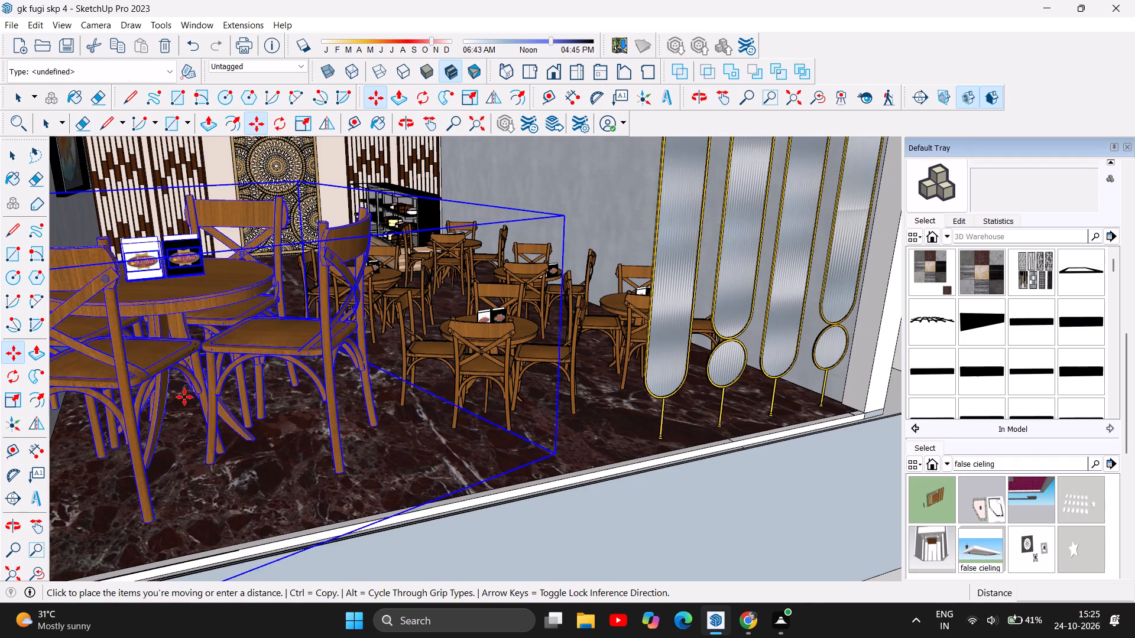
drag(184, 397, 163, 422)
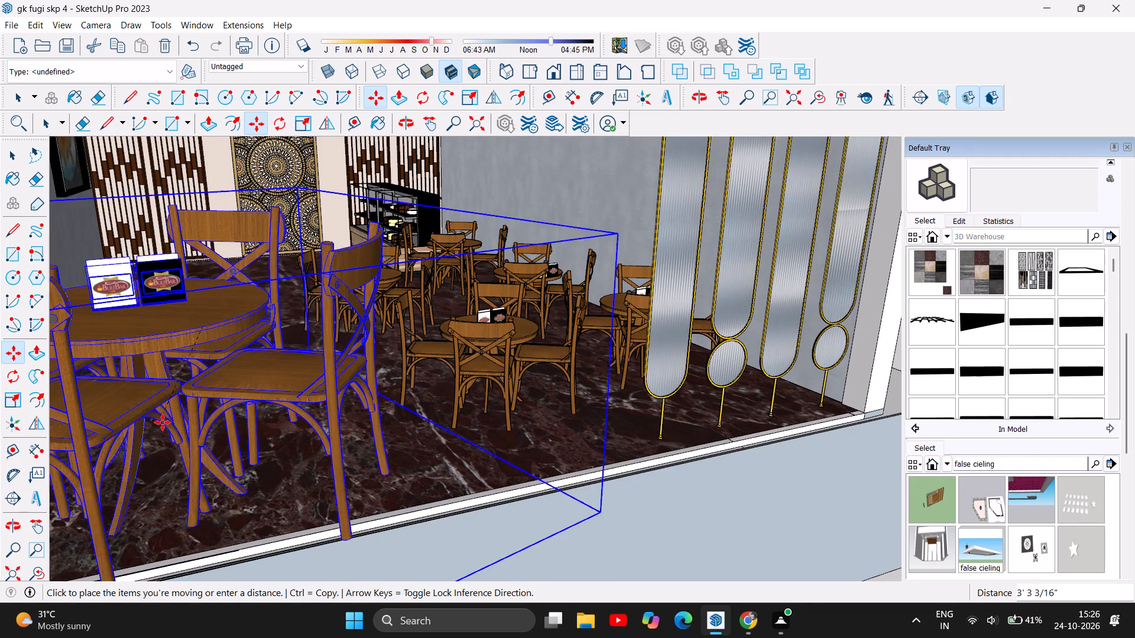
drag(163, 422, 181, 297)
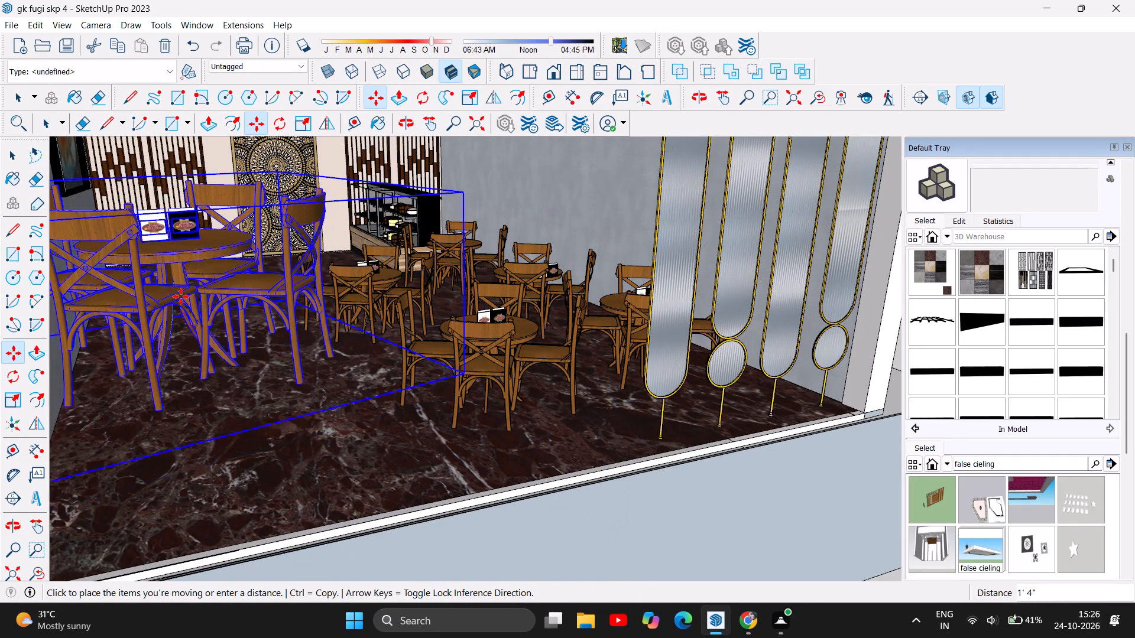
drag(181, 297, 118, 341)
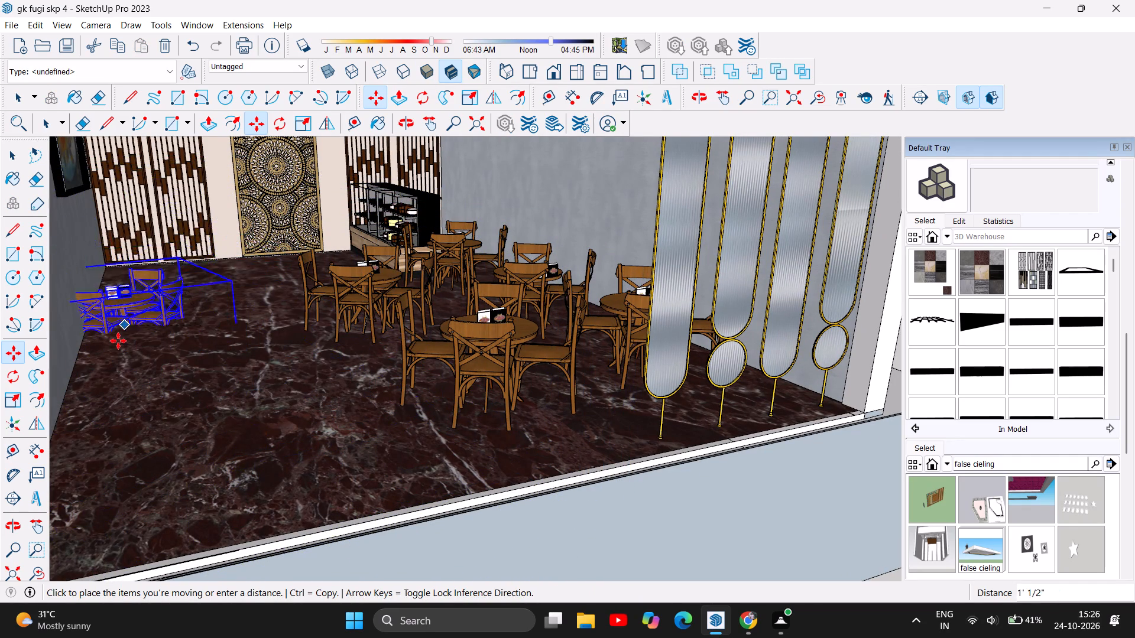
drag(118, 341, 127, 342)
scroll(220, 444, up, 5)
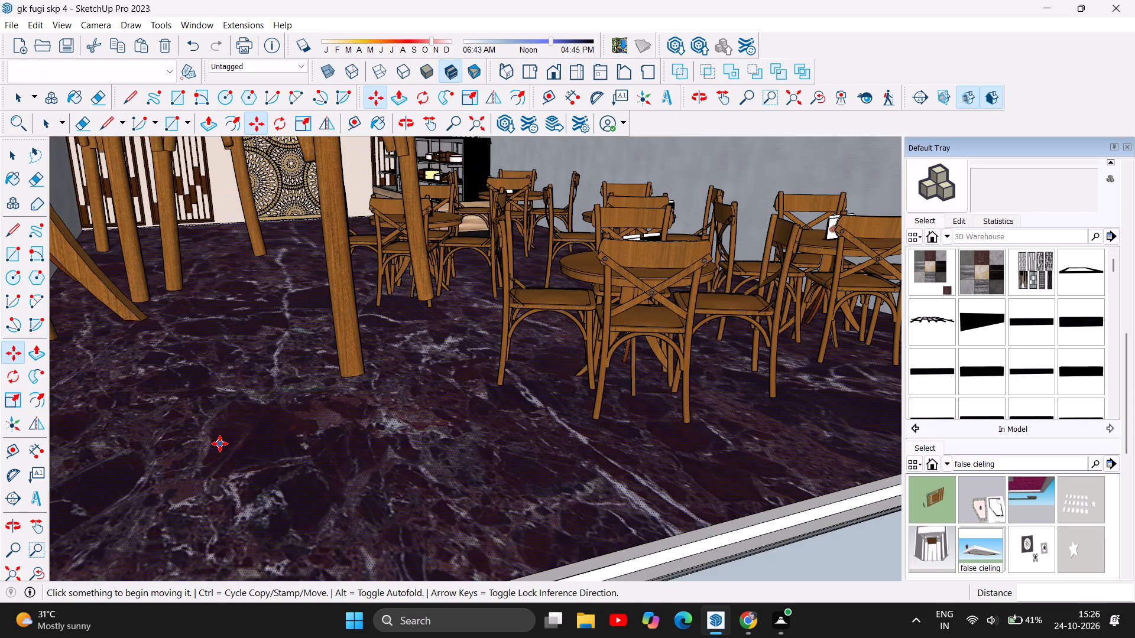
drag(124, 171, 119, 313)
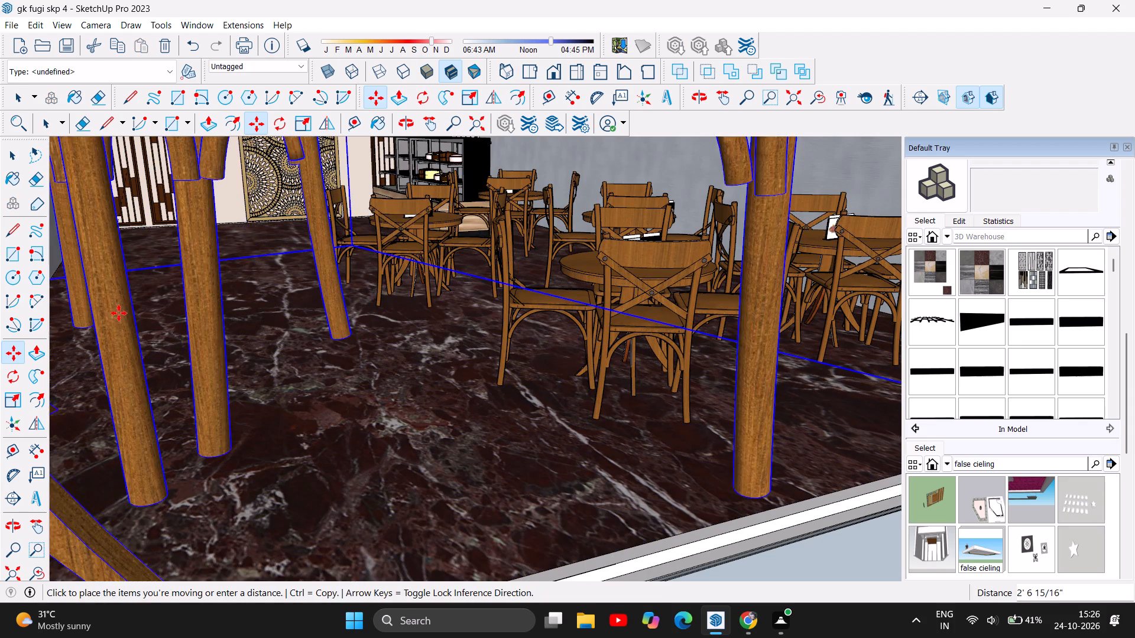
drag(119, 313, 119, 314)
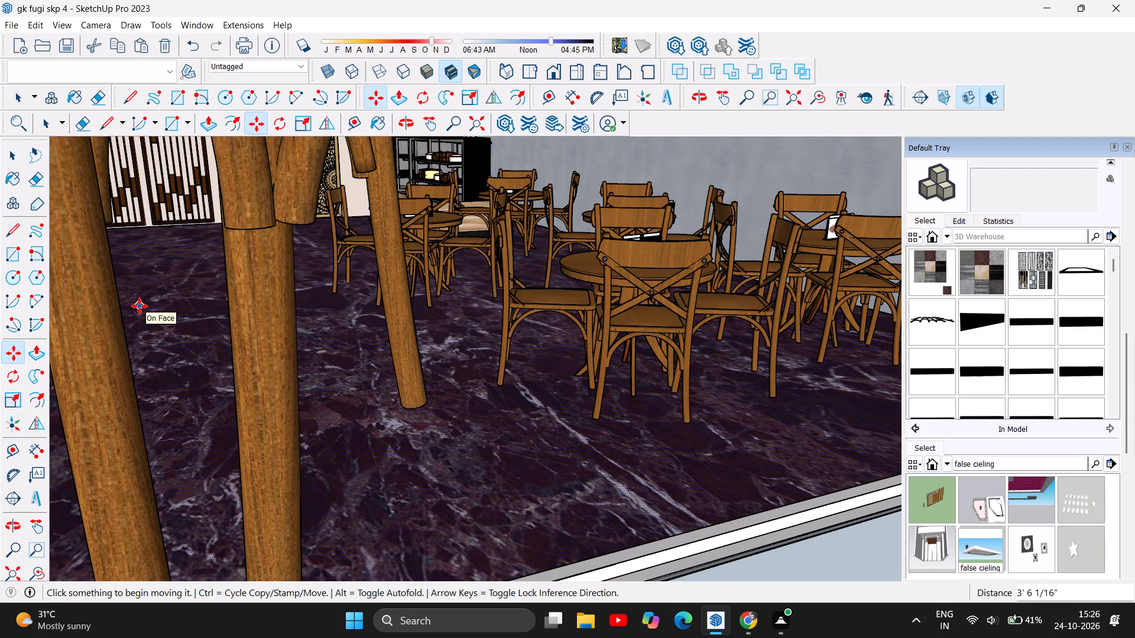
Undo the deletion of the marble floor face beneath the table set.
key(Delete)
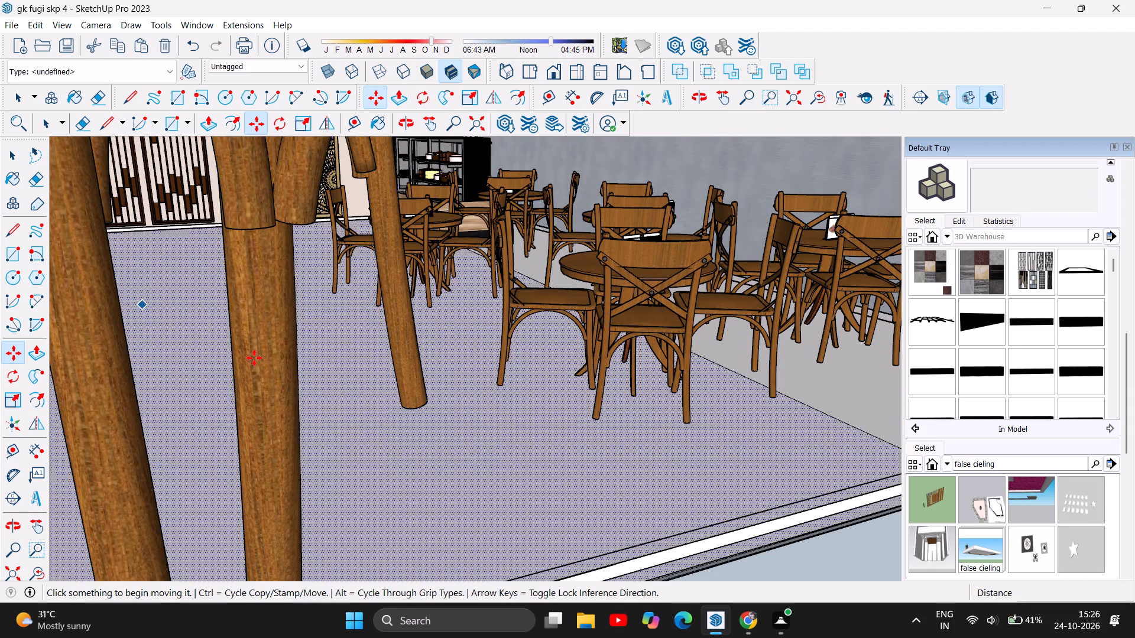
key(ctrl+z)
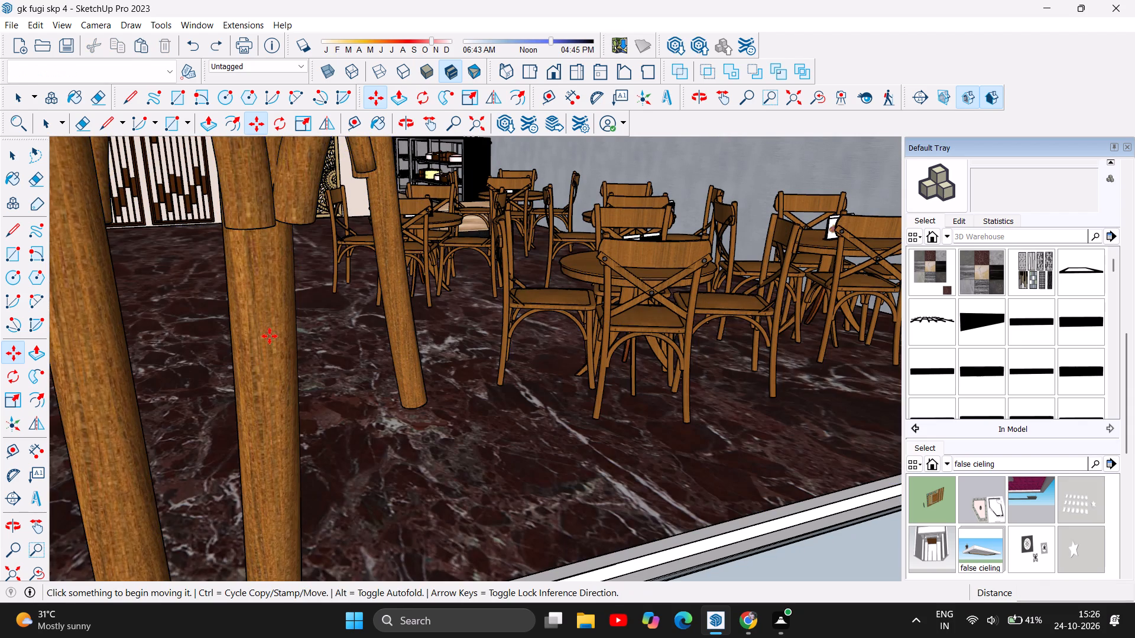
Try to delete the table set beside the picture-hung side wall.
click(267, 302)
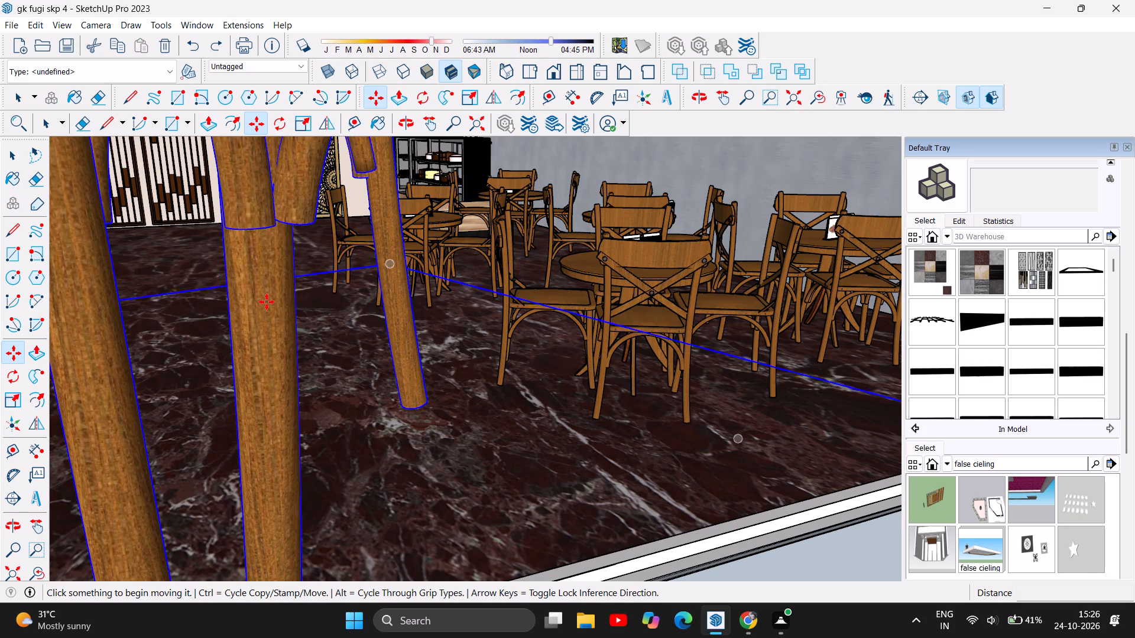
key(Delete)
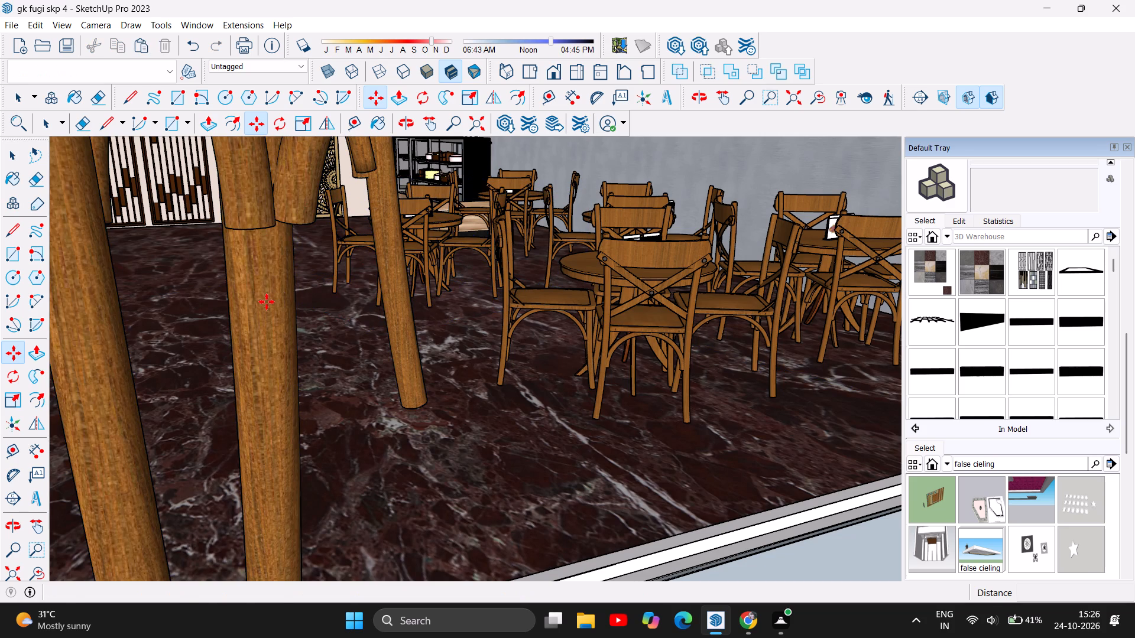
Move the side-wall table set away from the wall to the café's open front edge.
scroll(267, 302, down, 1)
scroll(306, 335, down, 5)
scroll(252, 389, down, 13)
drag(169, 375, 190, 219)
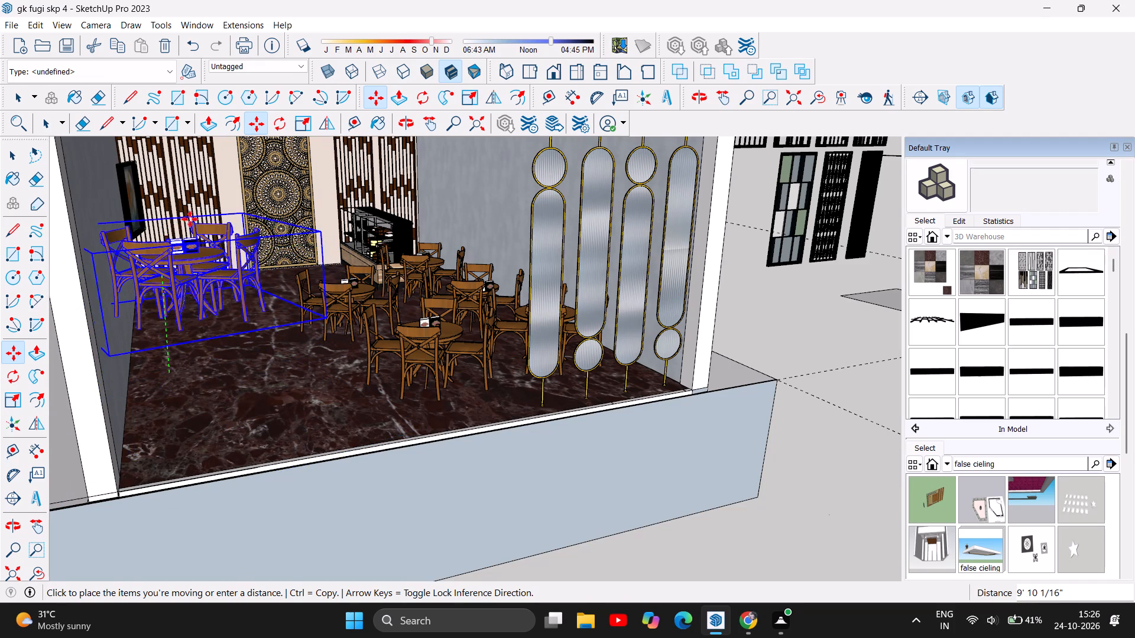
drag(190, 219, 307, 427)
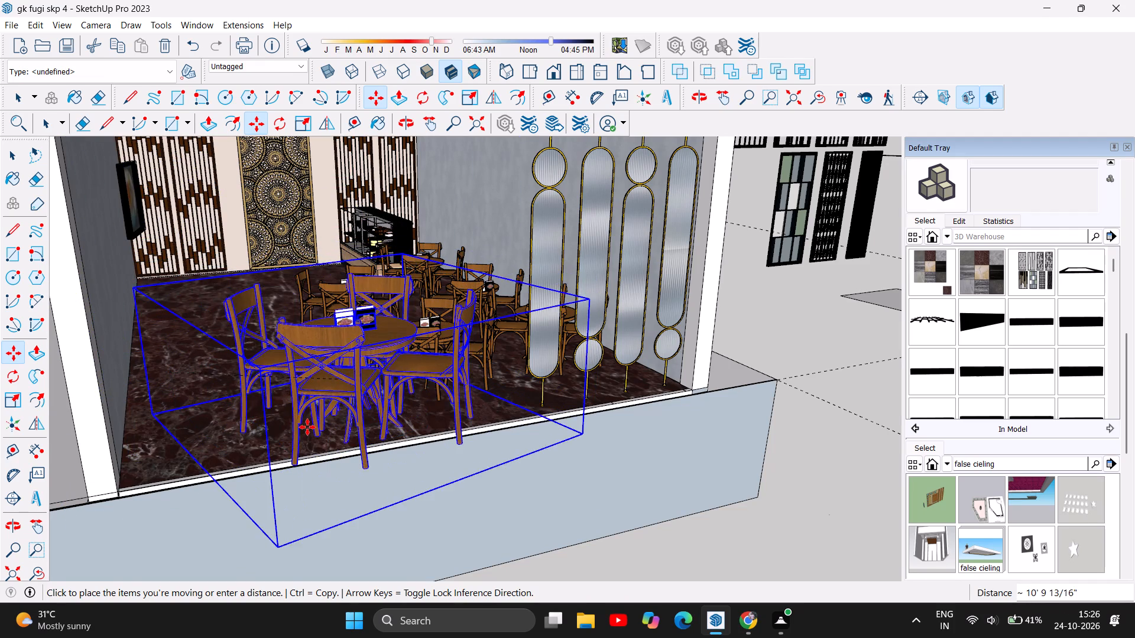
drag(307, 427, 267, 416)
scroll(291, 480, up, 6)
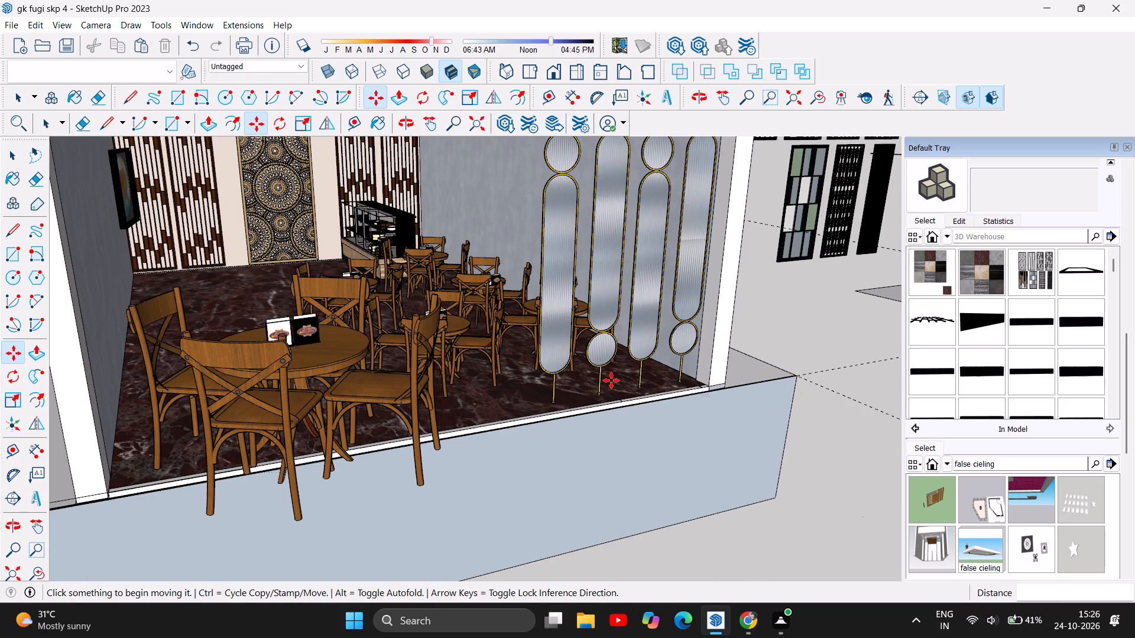
Delete the round table set standing across the café's open front edge.
click(15, 147)
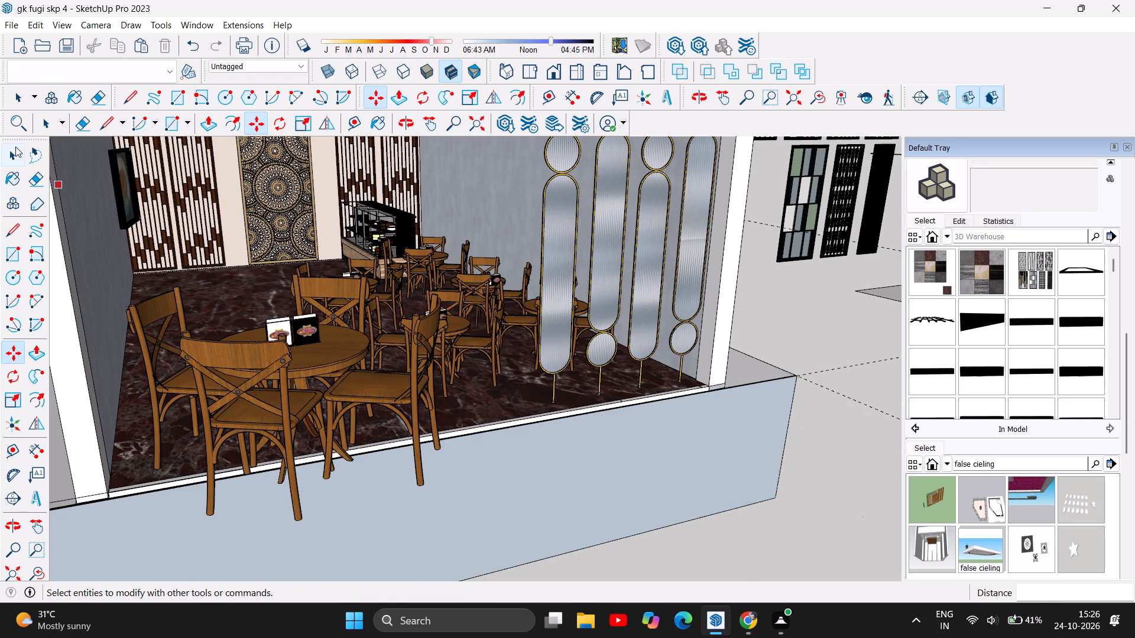
click(267, 376)
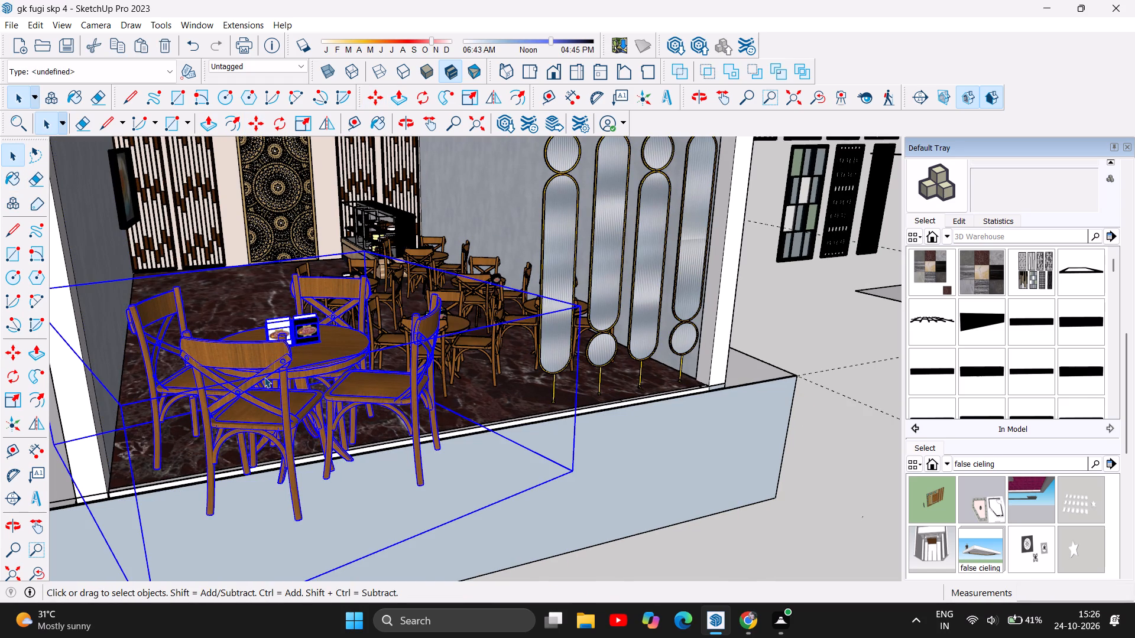
key(Delete)
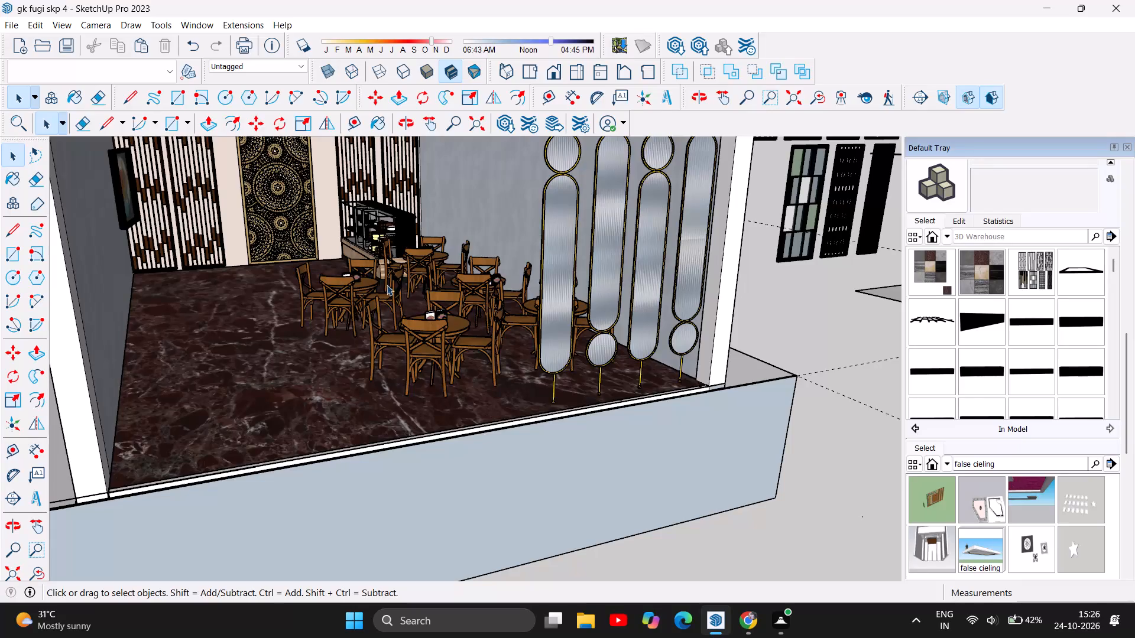
Move the rear central table set about 1' 3" across the floor, away from the sets along the plain grey wall.
scroll(439, 272, up, 6)
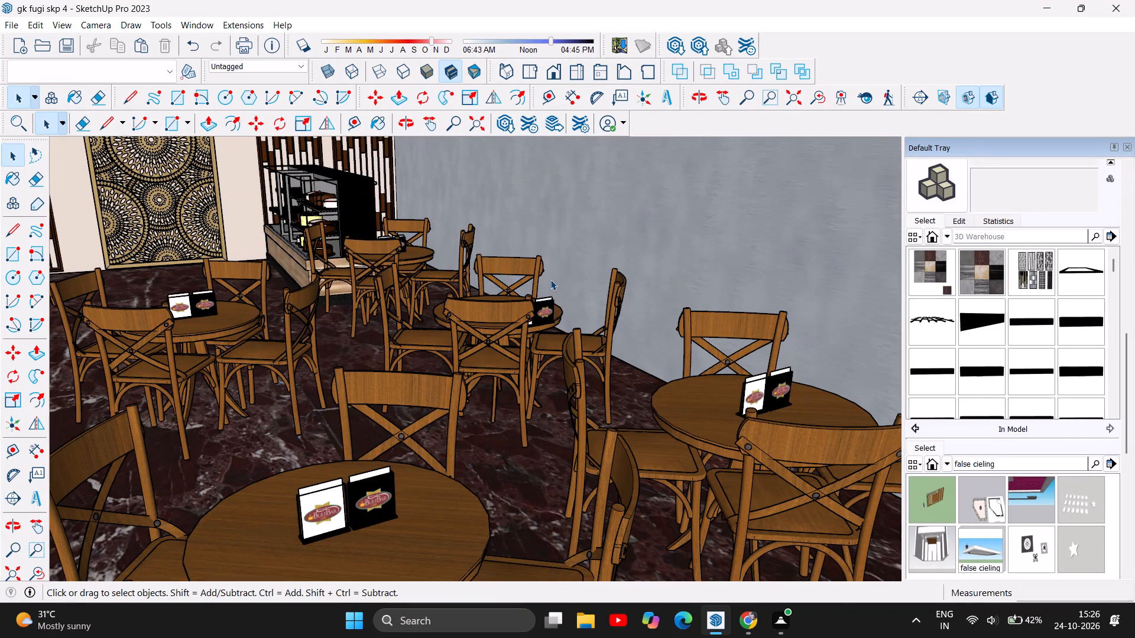
scroll(549, 274, down, 4)
scroll(424, 287, up, 3)
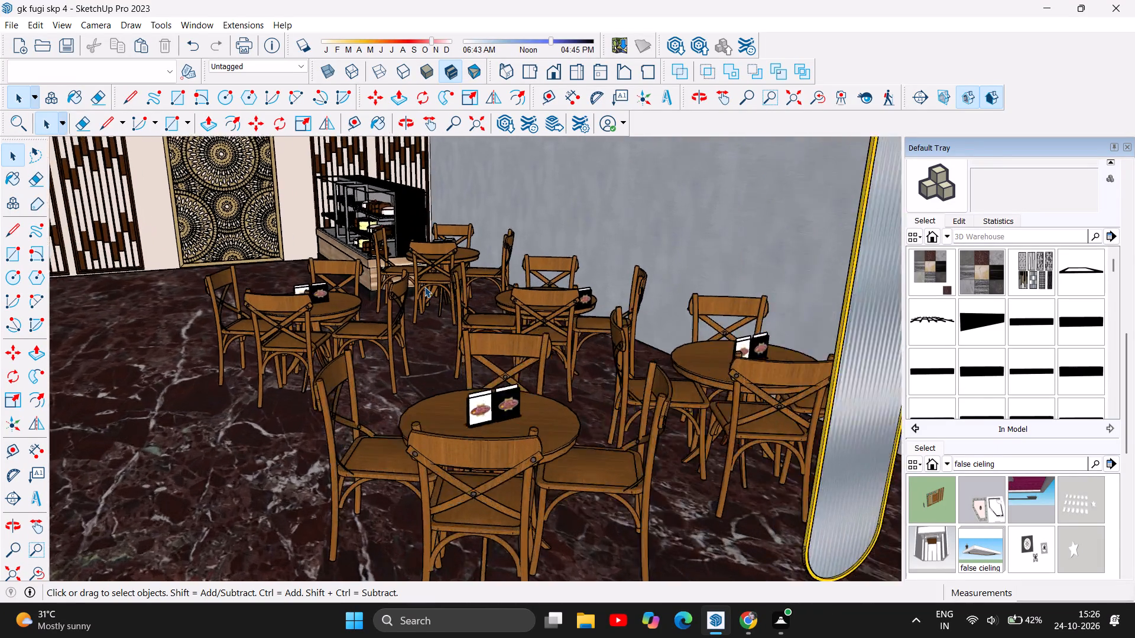
scroll(424, 287, up, 3)
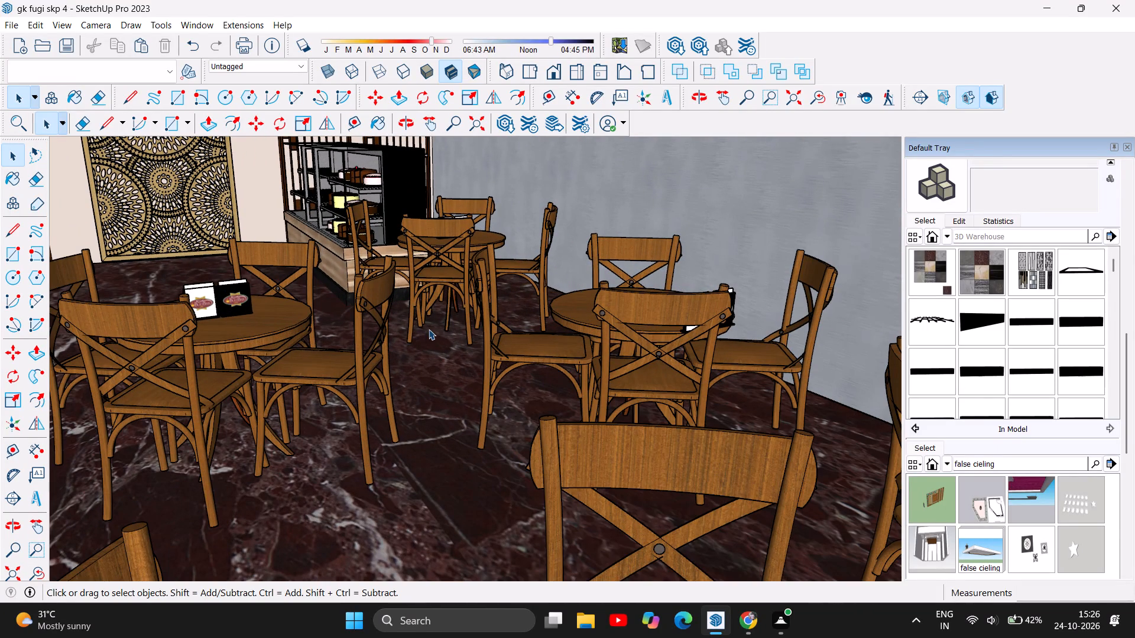
scroll(393, 259, down, 5)
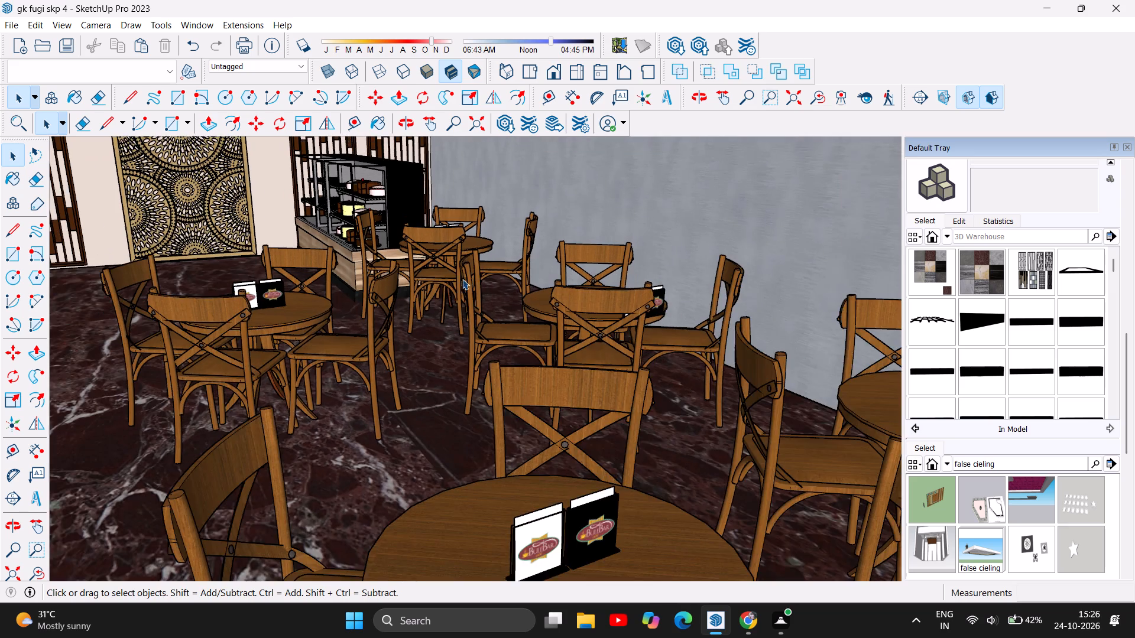
scroll(492, 265, down, 4)
scroll(492, 265, up, 2)
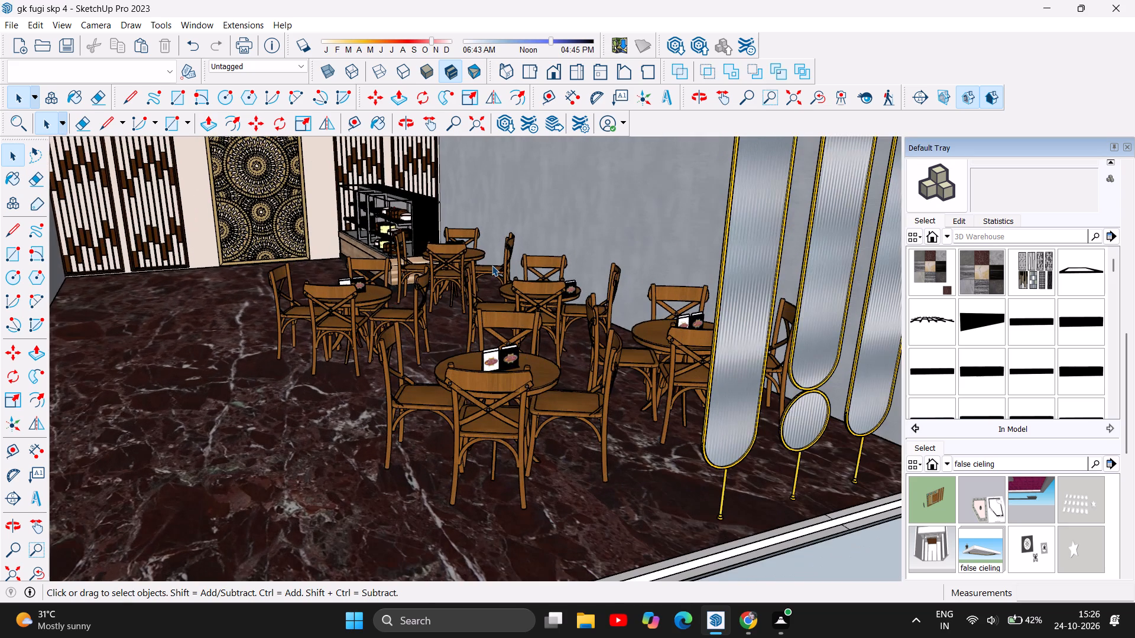
click(353, 306)
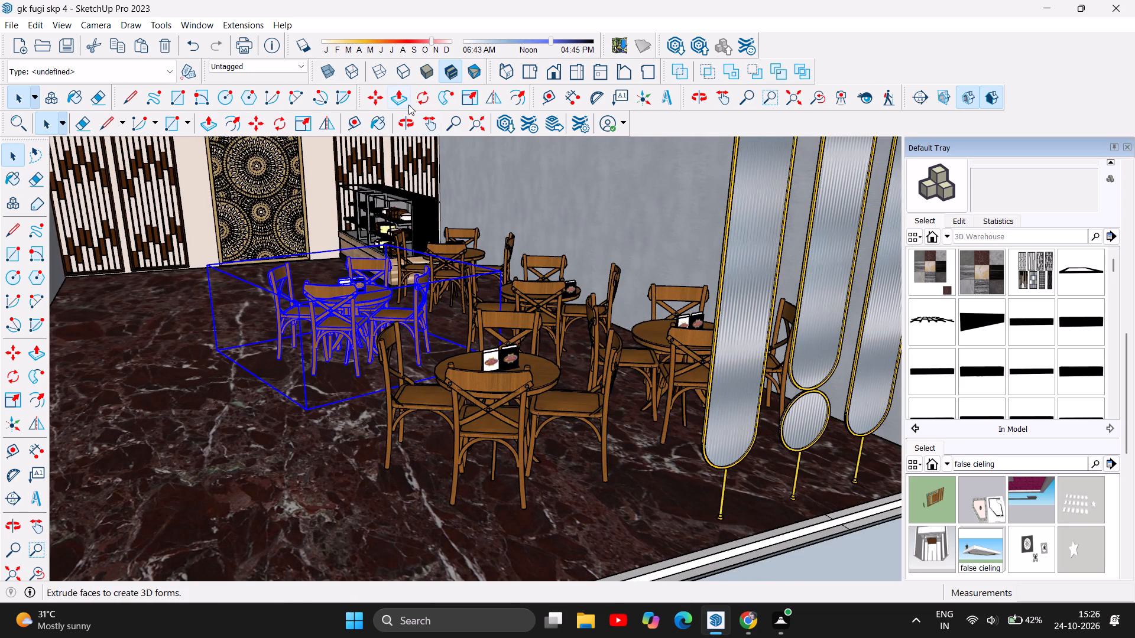
click(380, 97)
drag(371, 304, 343, 307)
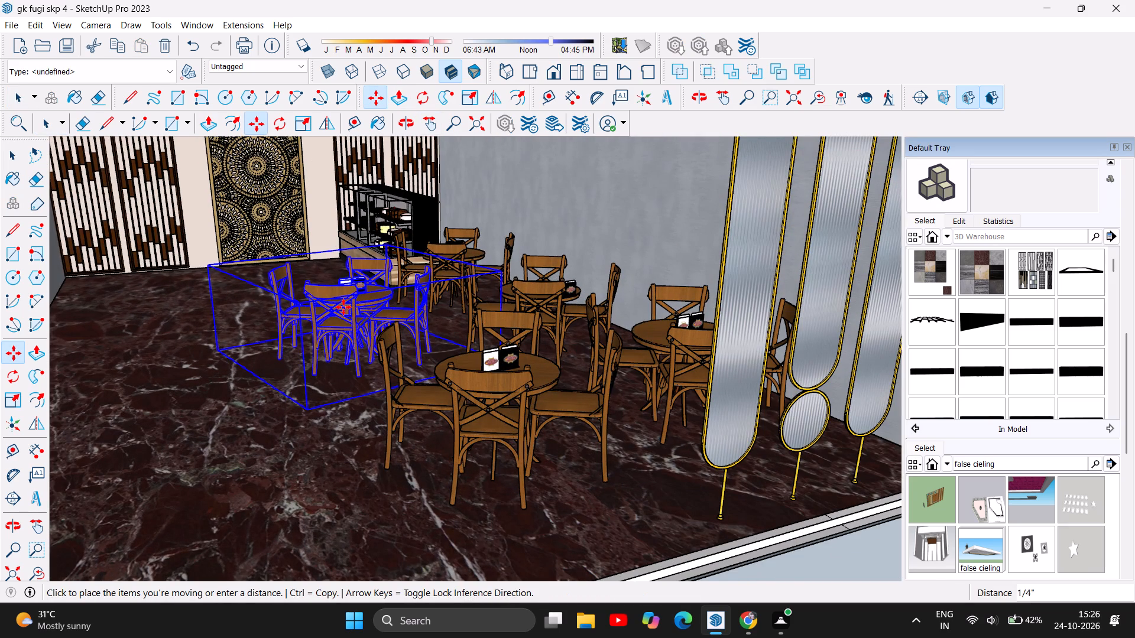
drag(343, 307, 332, 310)
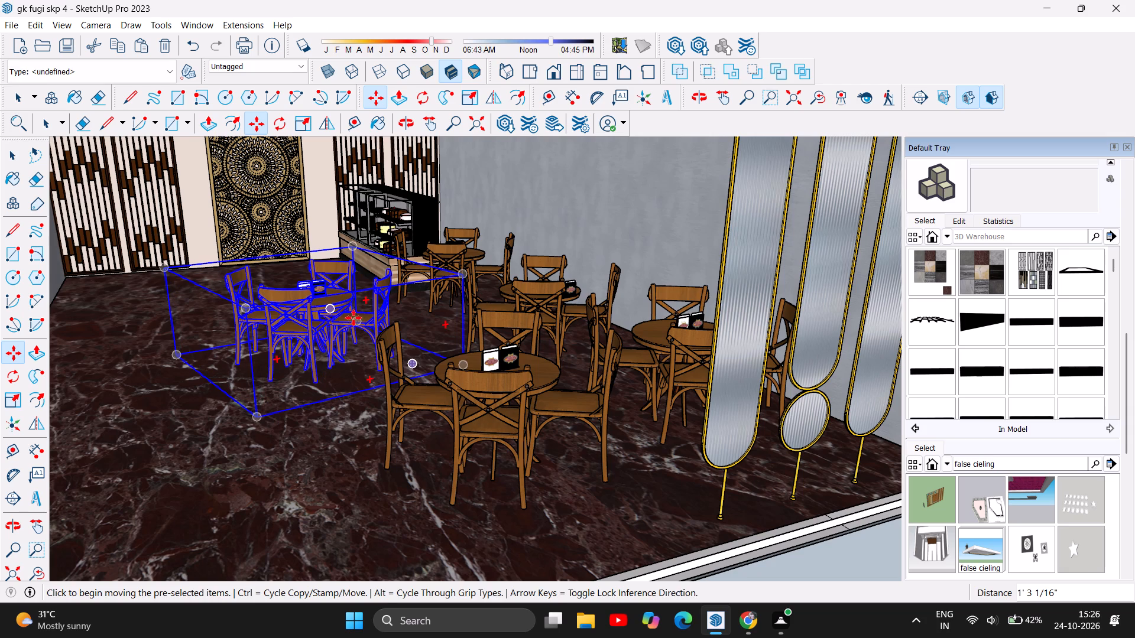
Move the front central table set about 1' 5" in the same direction, away from the plain grey wall.
click(7, 154)
click(461, 379)
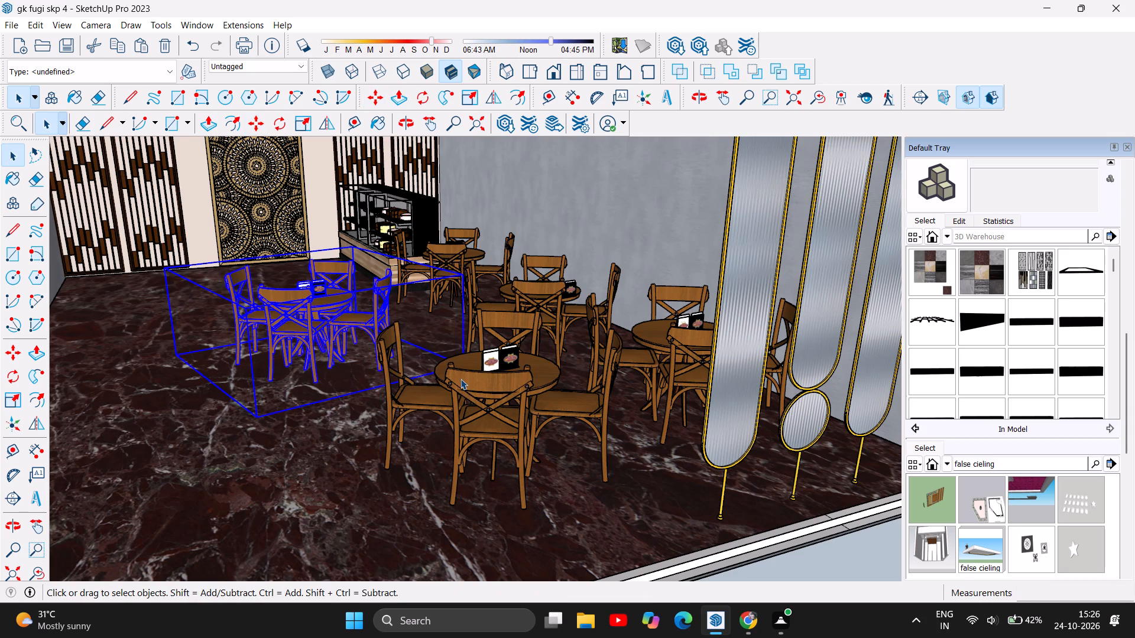
click(385, 100)
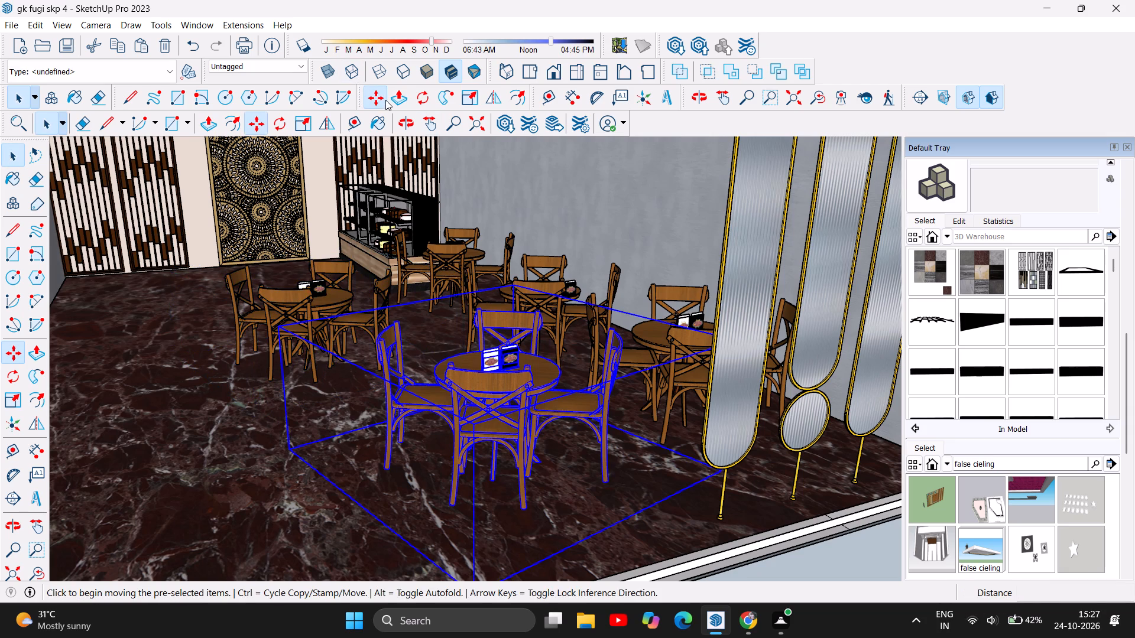
drag(530, 392, 472, 405)
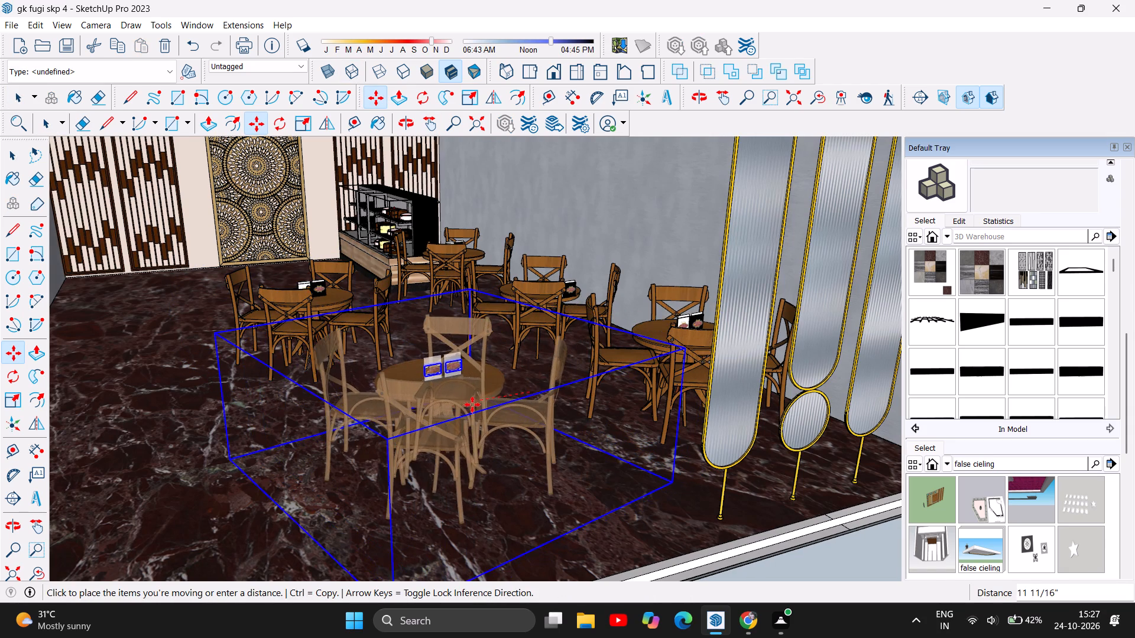
drag(472, 405, 471, 405)
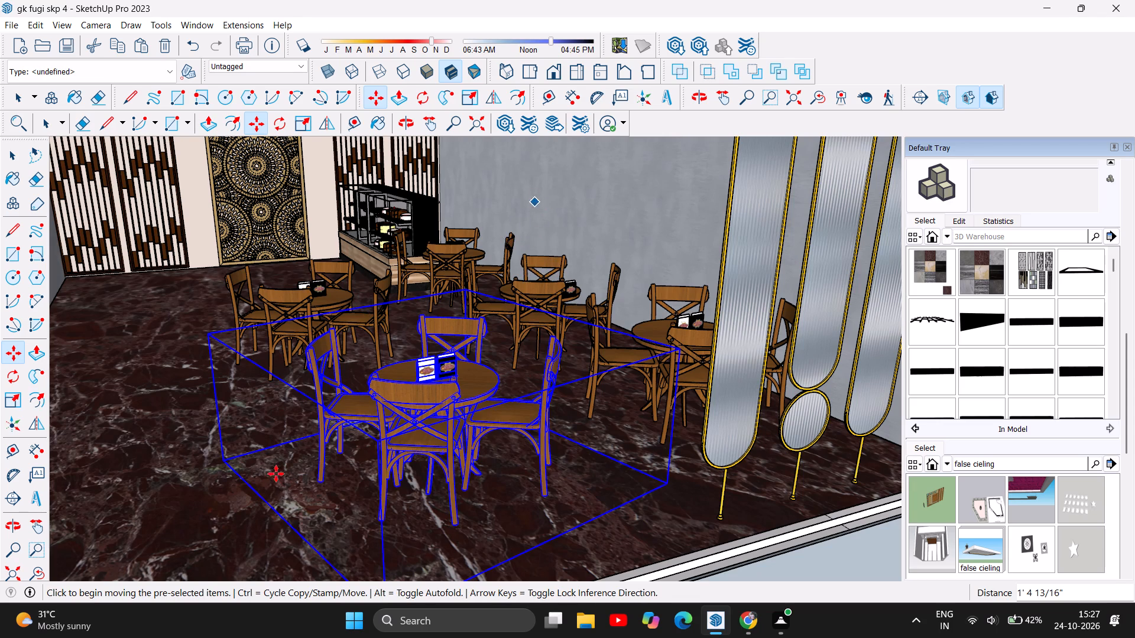
Examine the spacing of the café's round table sets from the open front and from inside the room.
scroll(275, 452, down, 11)
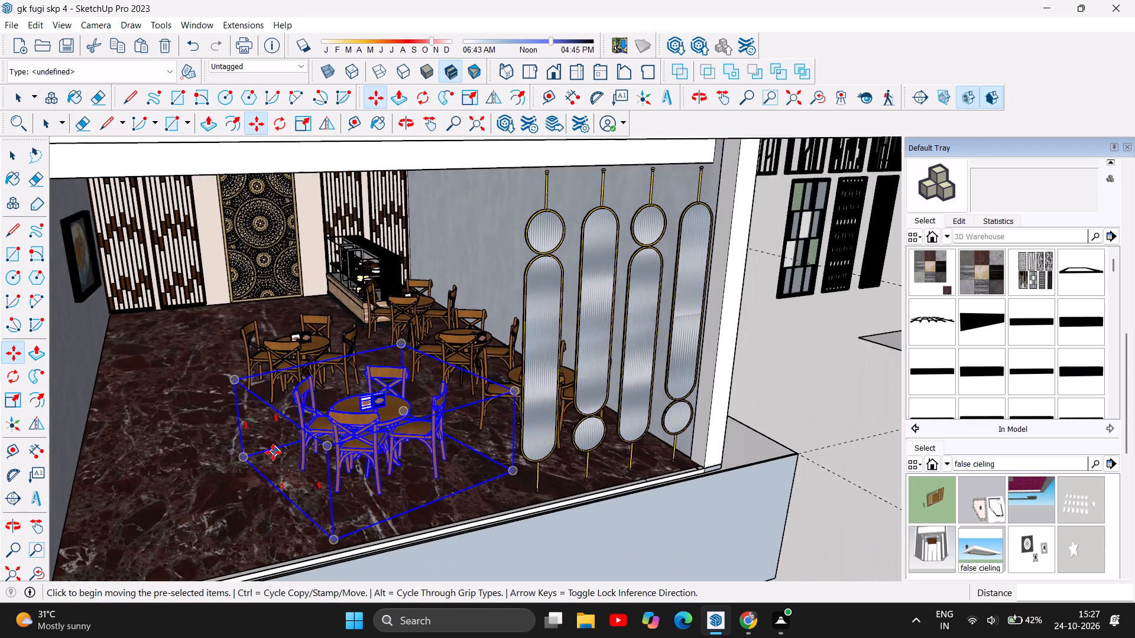
scroll(273, 453, down, 1)
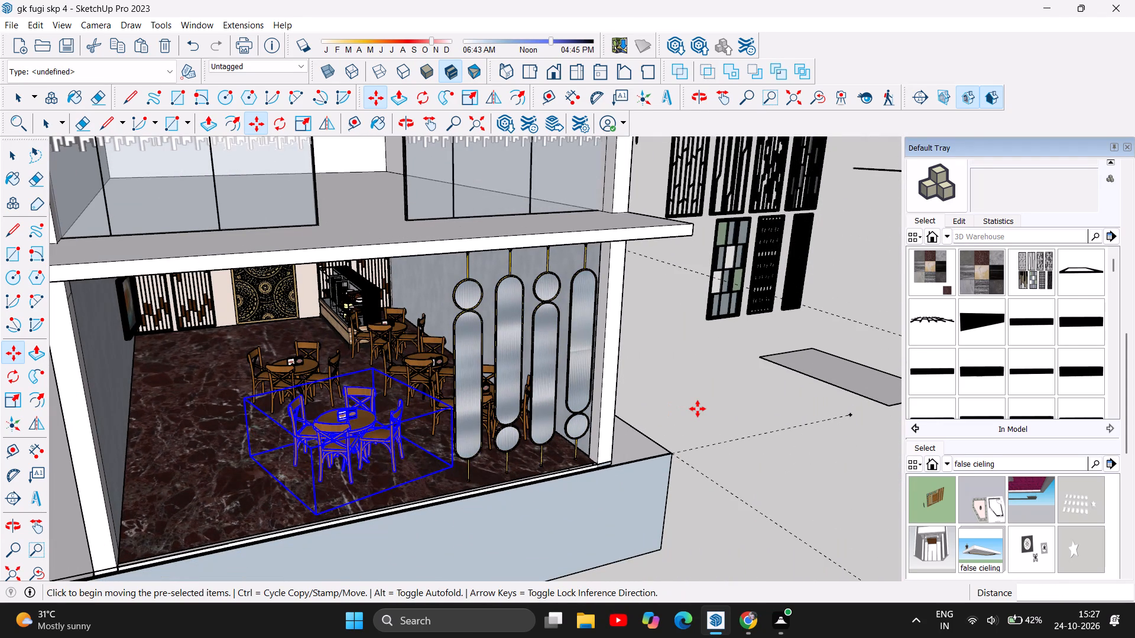
key(Escape)
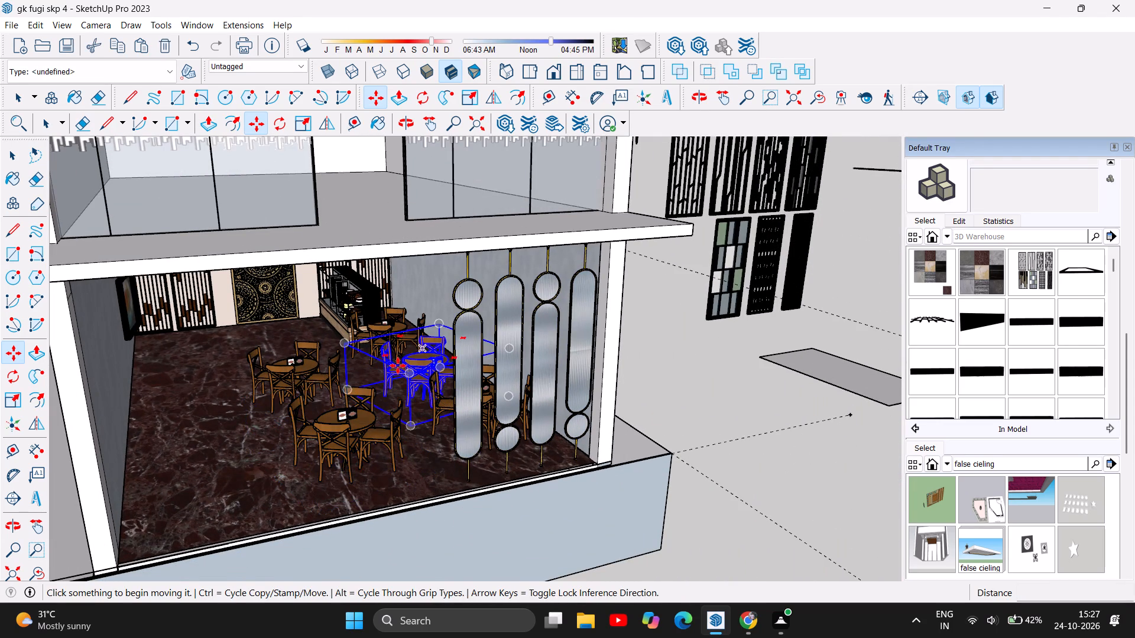
scroll(398, 366, up, 4)
scroll(398, 366, down, 5)
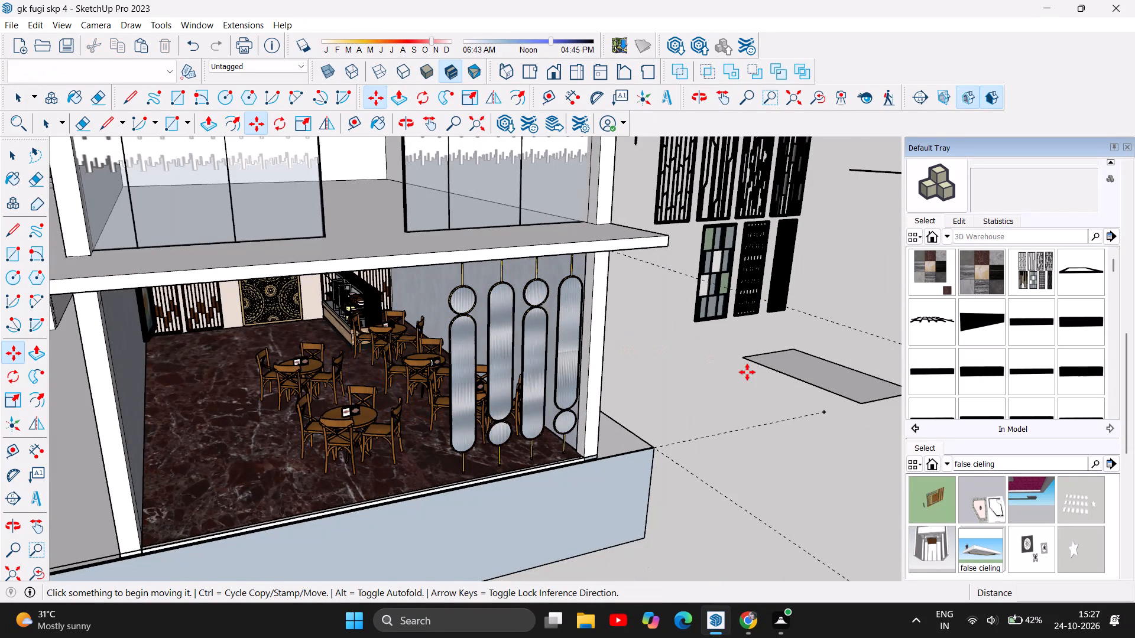
scroll(747, 372, up, 2)
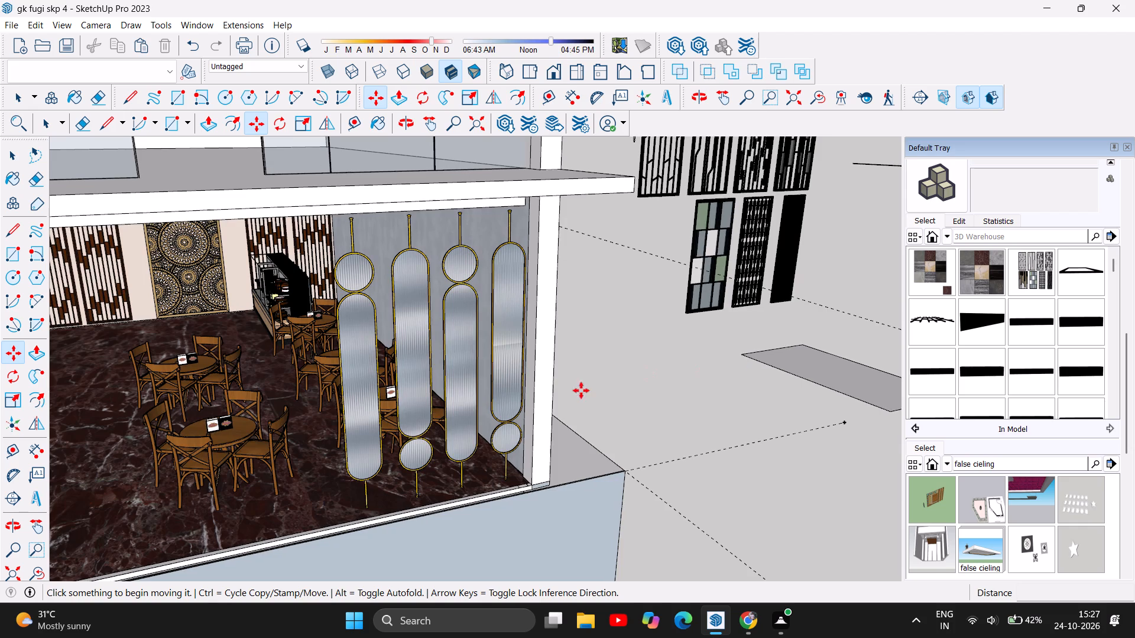
scroll(213, 330, up, 1)
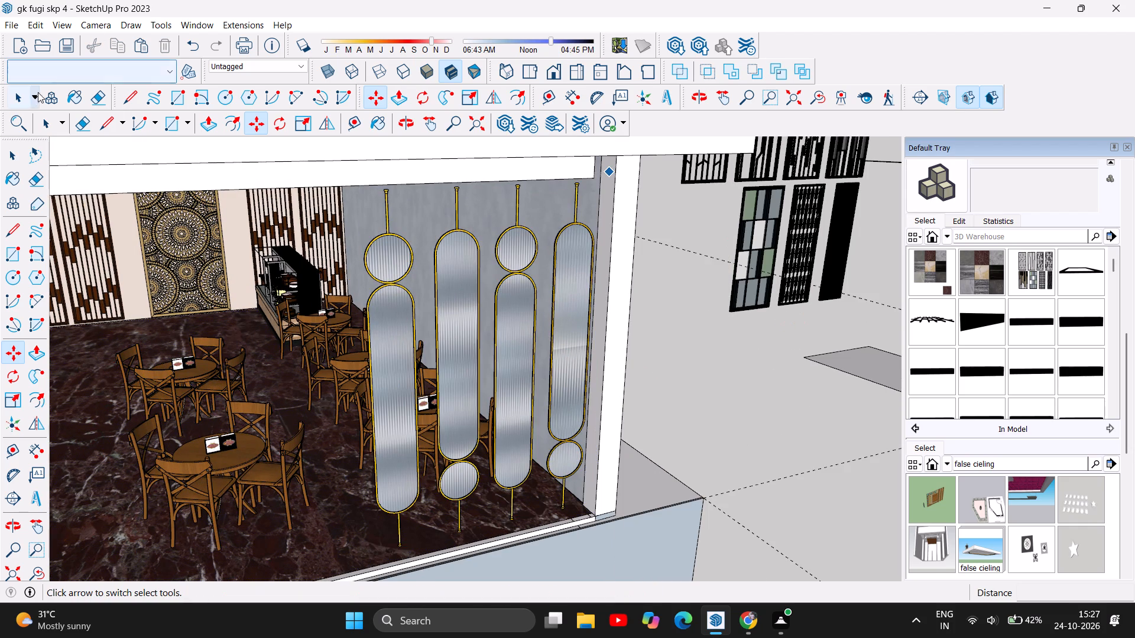
click(22, 103)
scroll(743, 318, down, 3)
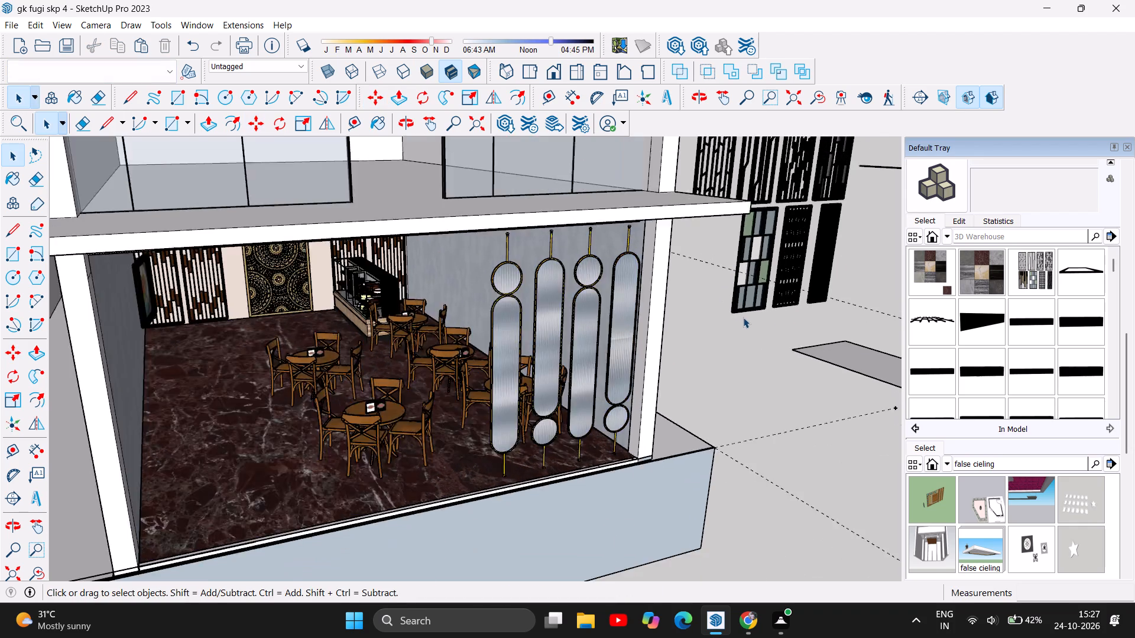
scroll(743, 317, down, 2)
scroll(528, 457, up, 6)
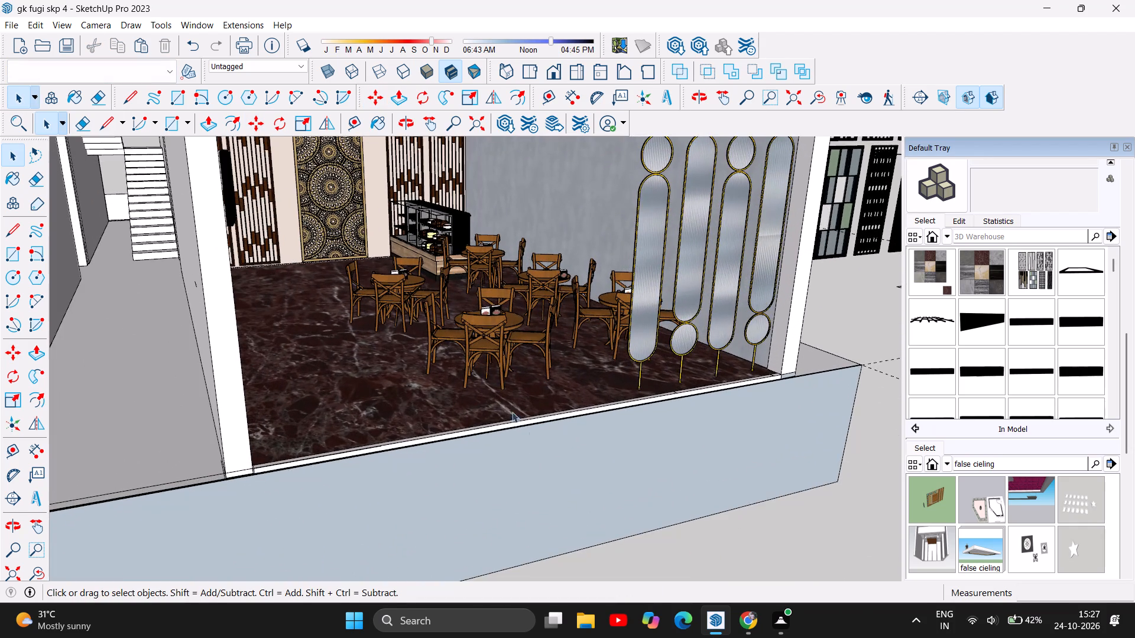
scroll(494, 363, up, 3)
scroll(425, 234, up, 3)
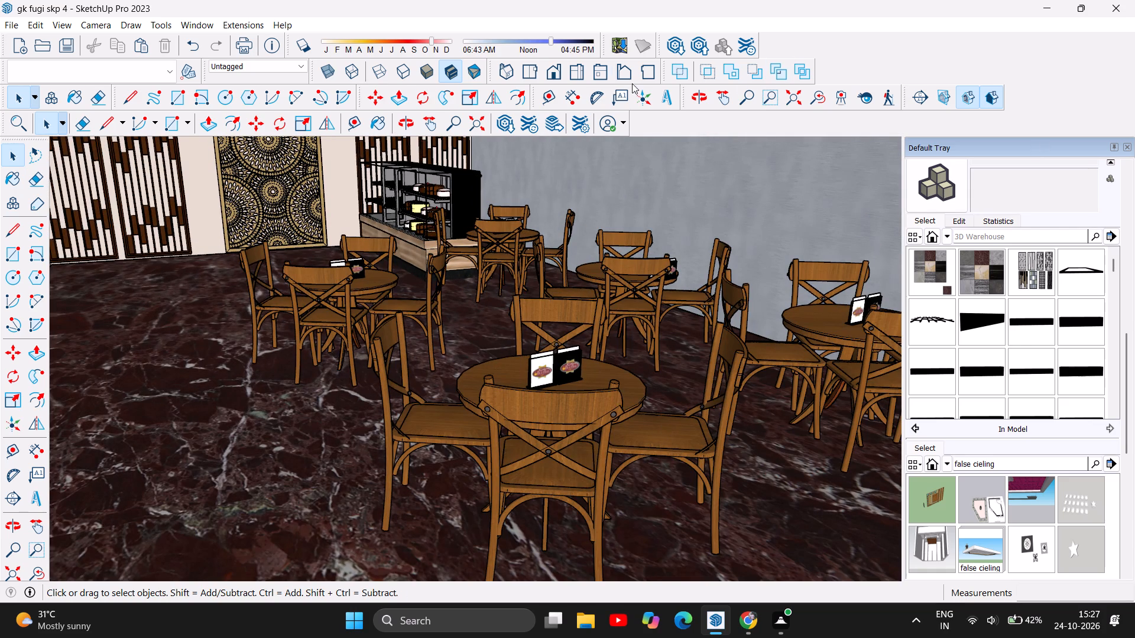
click(407, 130)
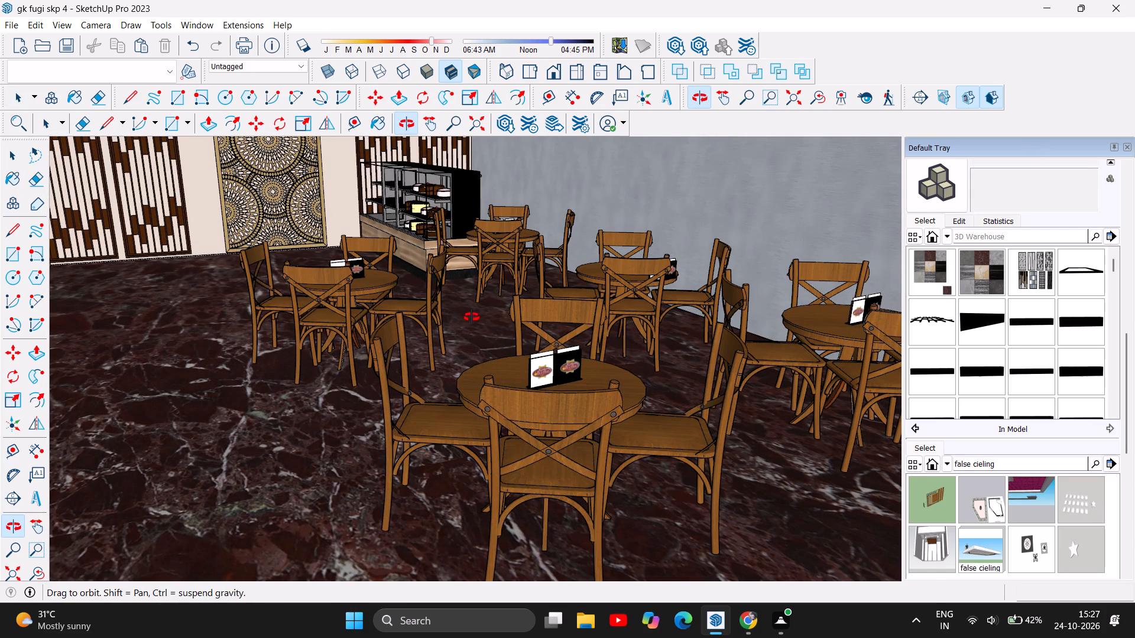
drag(470, 317, 472, 351)
scroll(481, 271, up, 4)
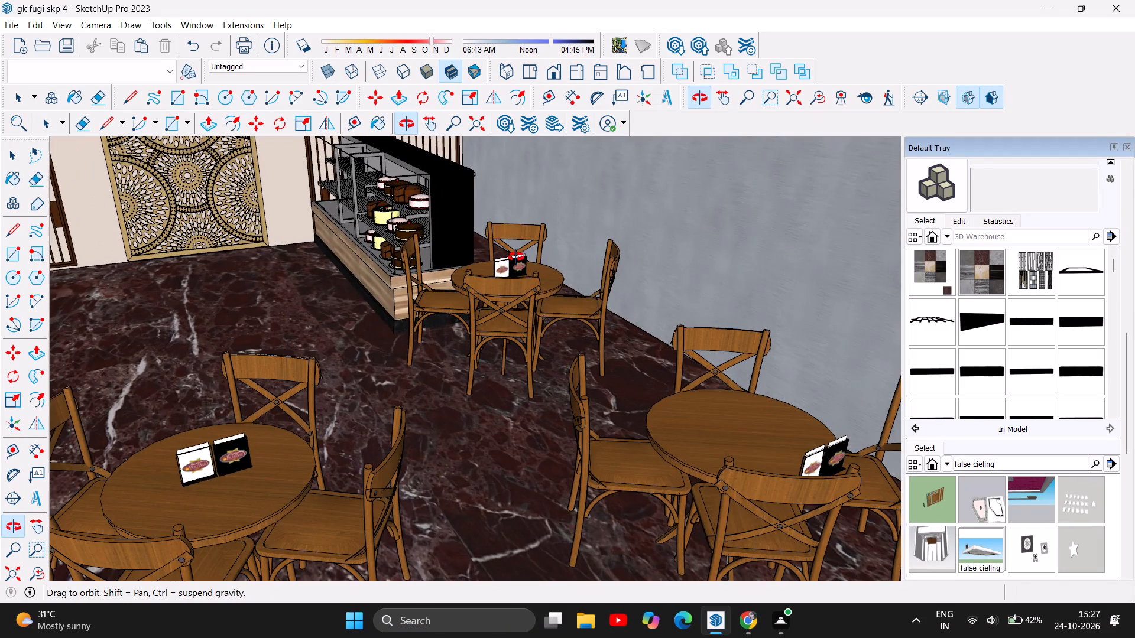
scroll(516, 257, up, 1)
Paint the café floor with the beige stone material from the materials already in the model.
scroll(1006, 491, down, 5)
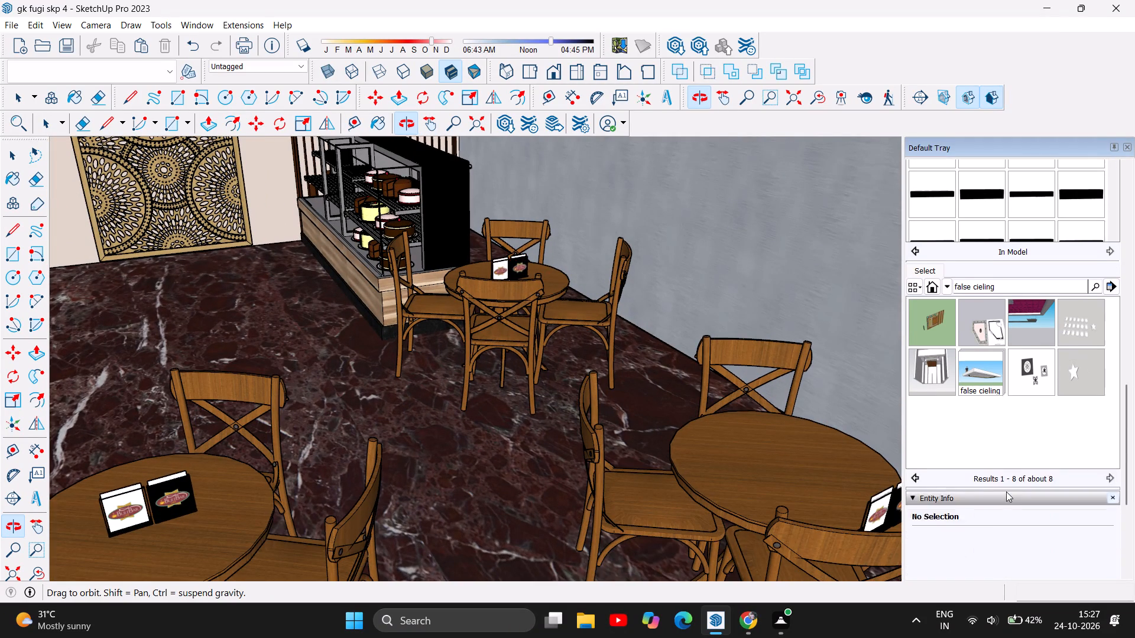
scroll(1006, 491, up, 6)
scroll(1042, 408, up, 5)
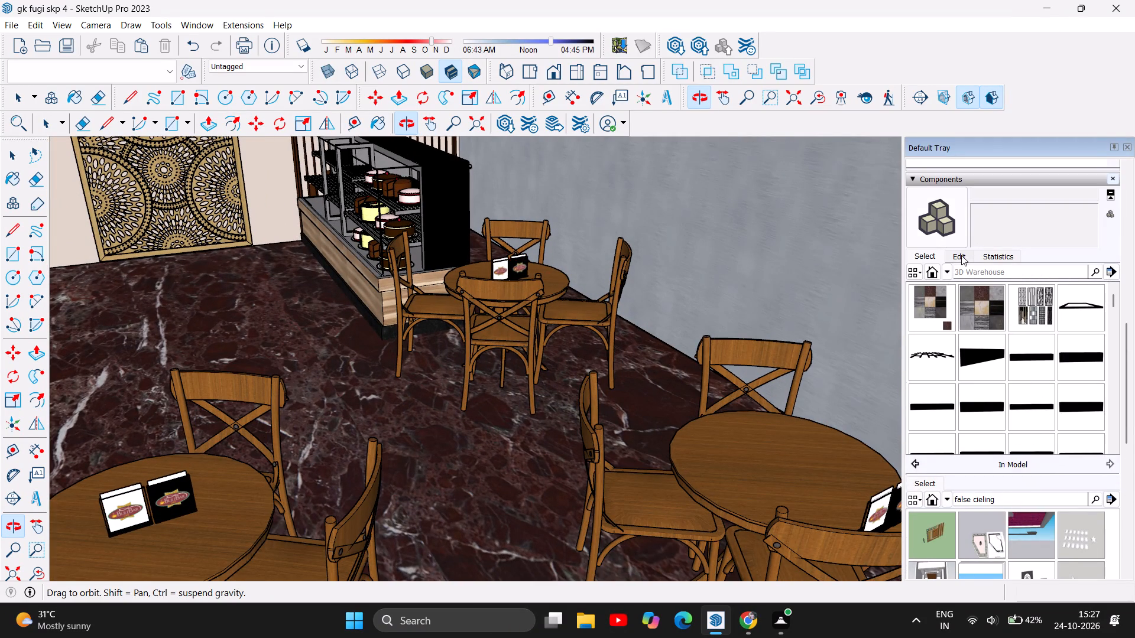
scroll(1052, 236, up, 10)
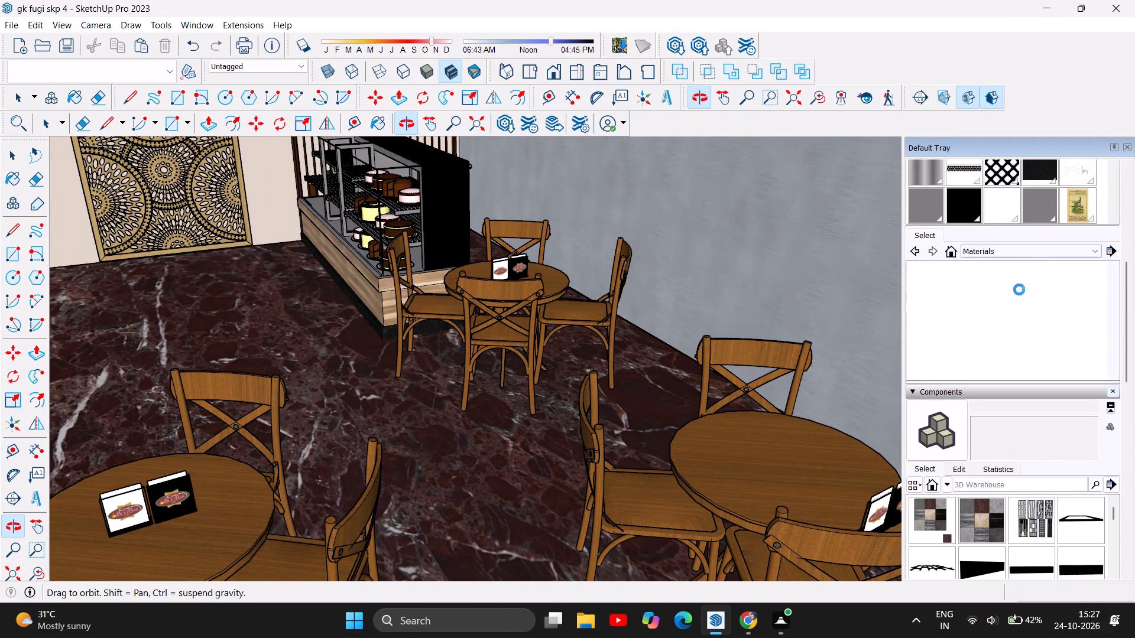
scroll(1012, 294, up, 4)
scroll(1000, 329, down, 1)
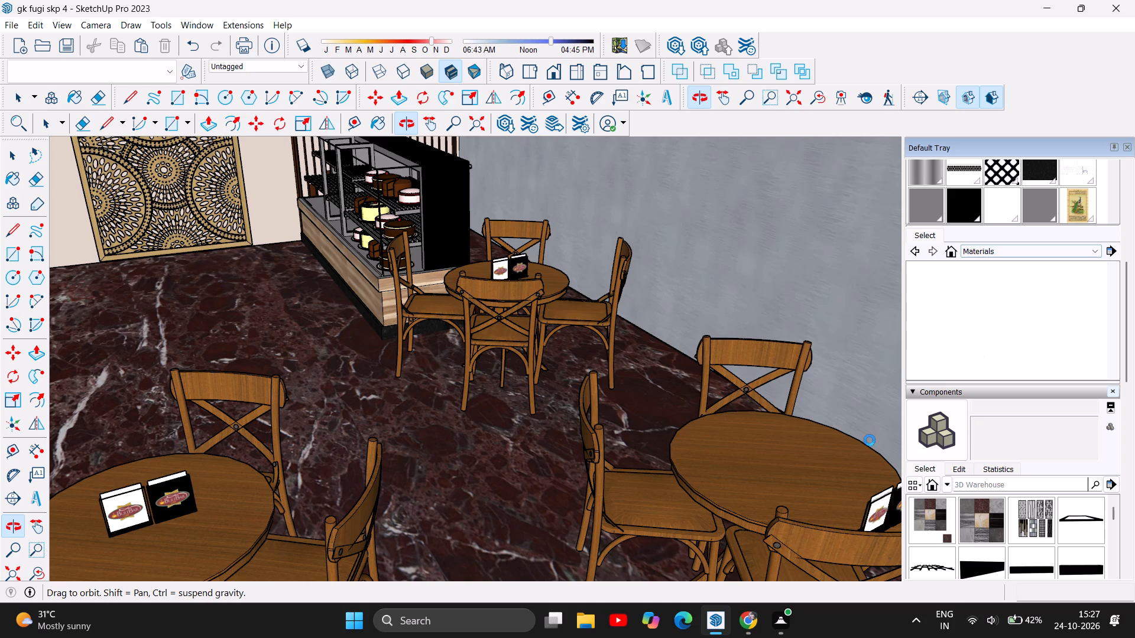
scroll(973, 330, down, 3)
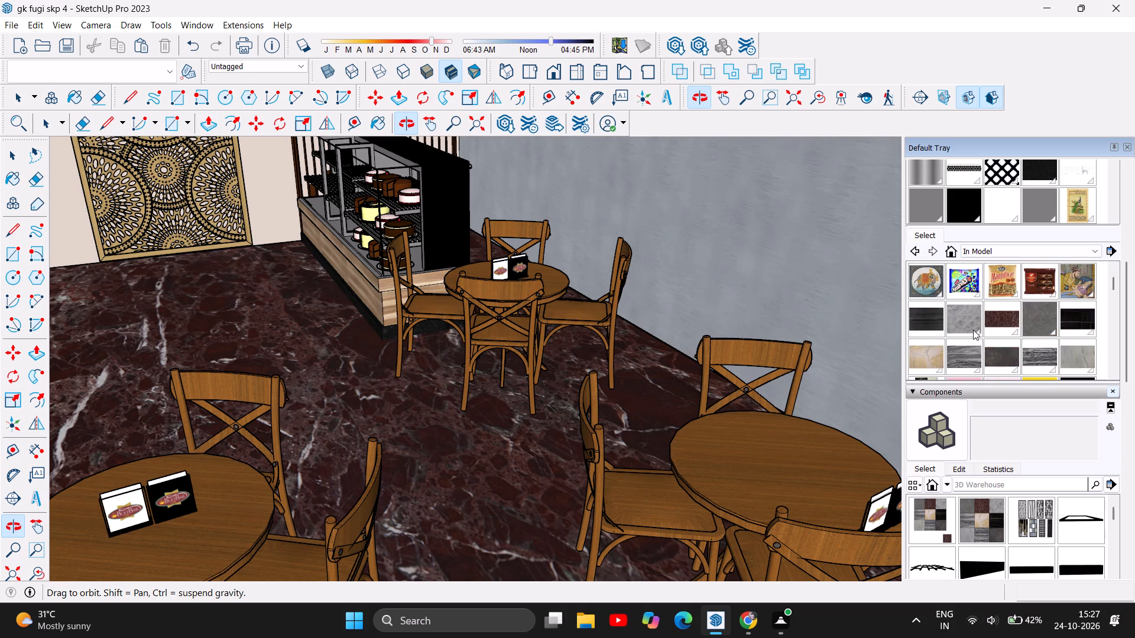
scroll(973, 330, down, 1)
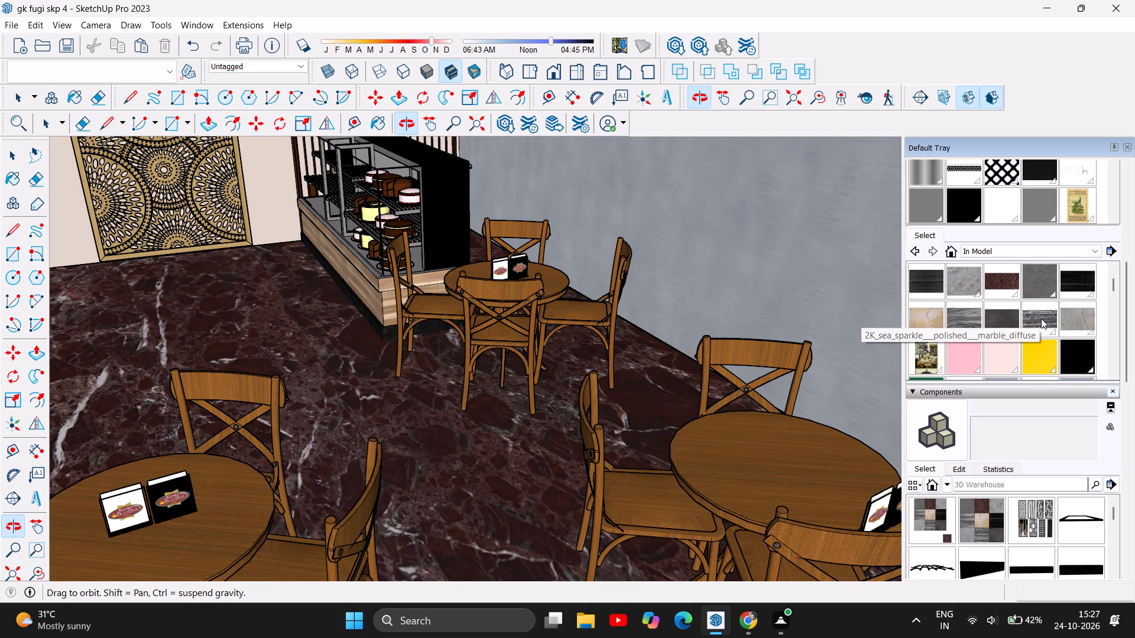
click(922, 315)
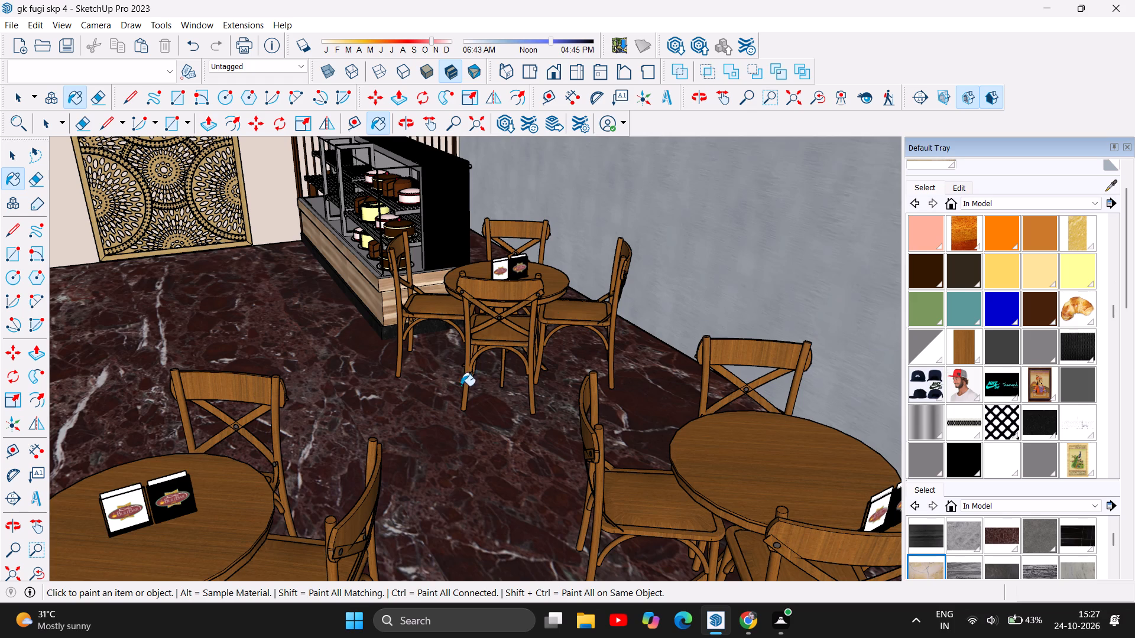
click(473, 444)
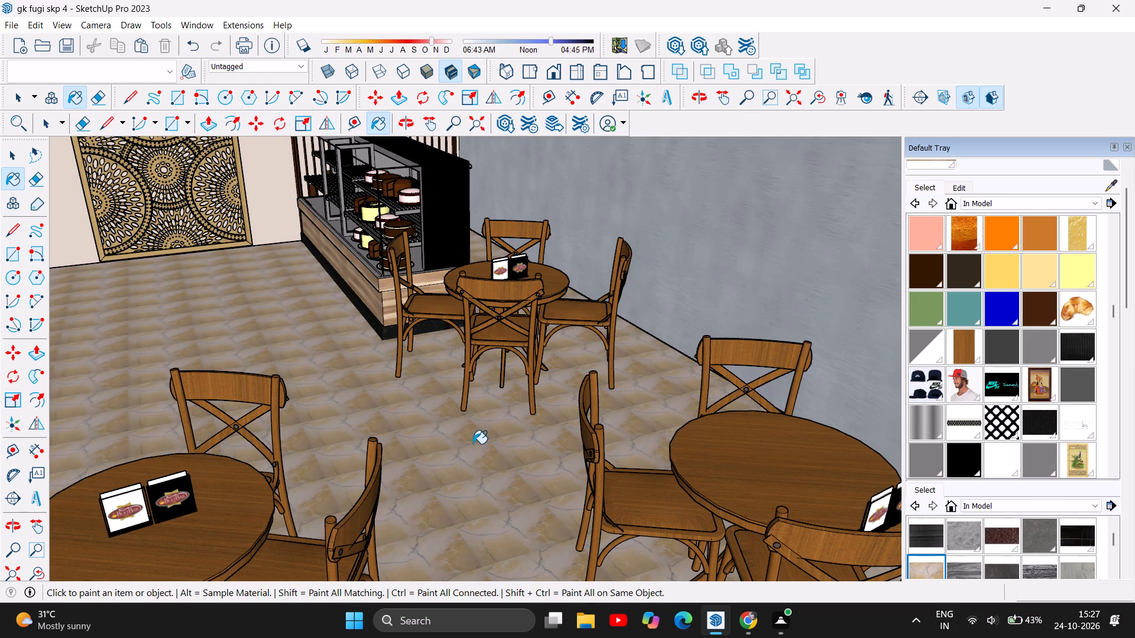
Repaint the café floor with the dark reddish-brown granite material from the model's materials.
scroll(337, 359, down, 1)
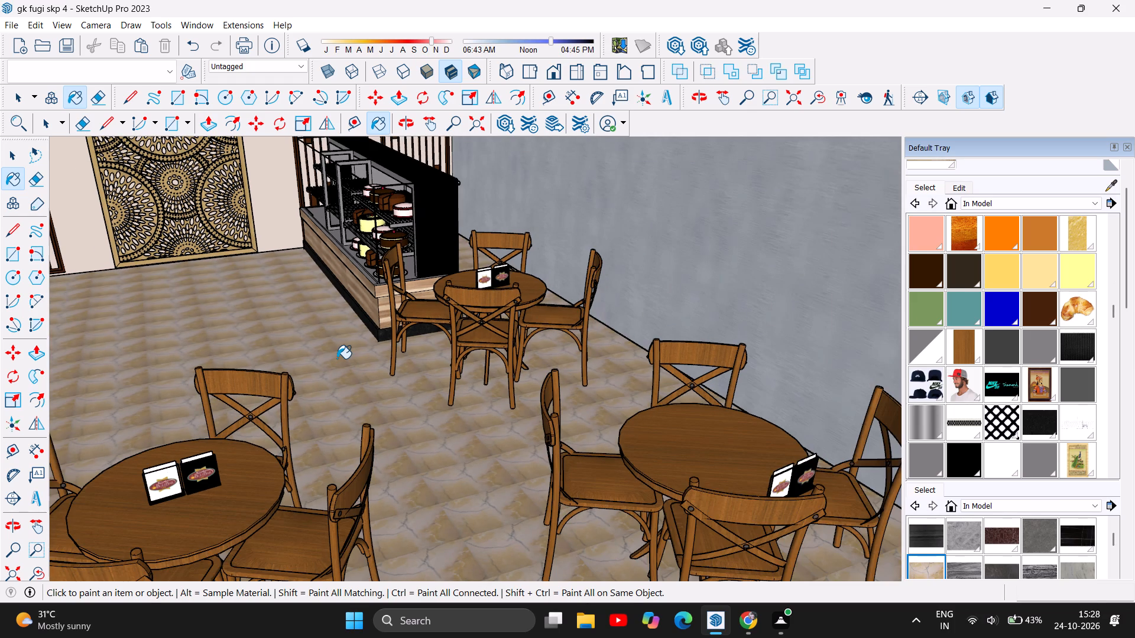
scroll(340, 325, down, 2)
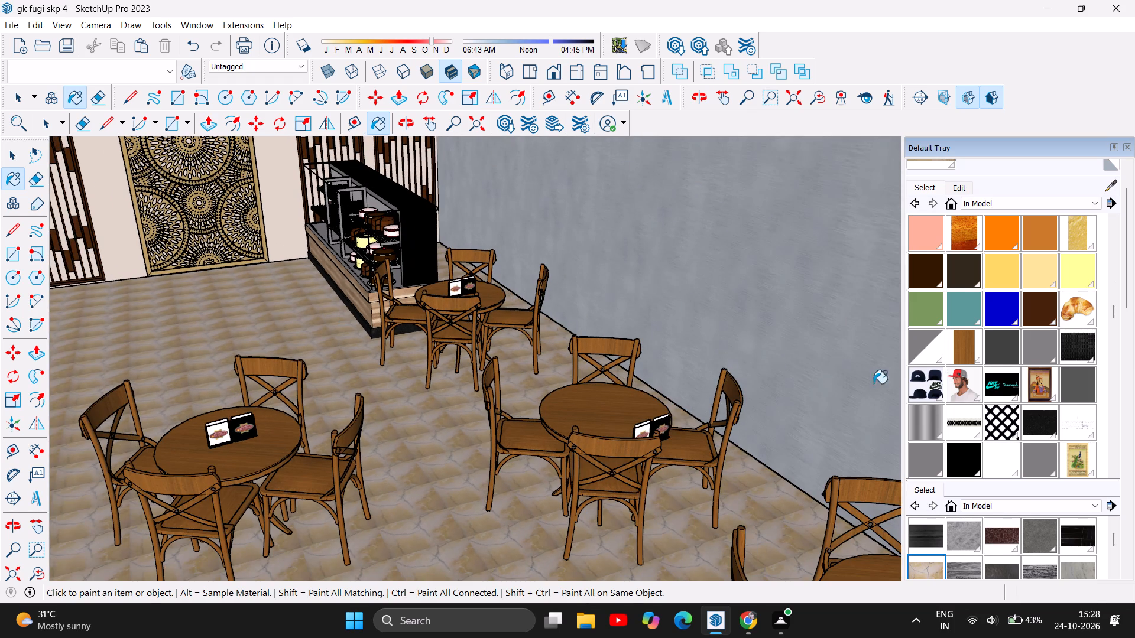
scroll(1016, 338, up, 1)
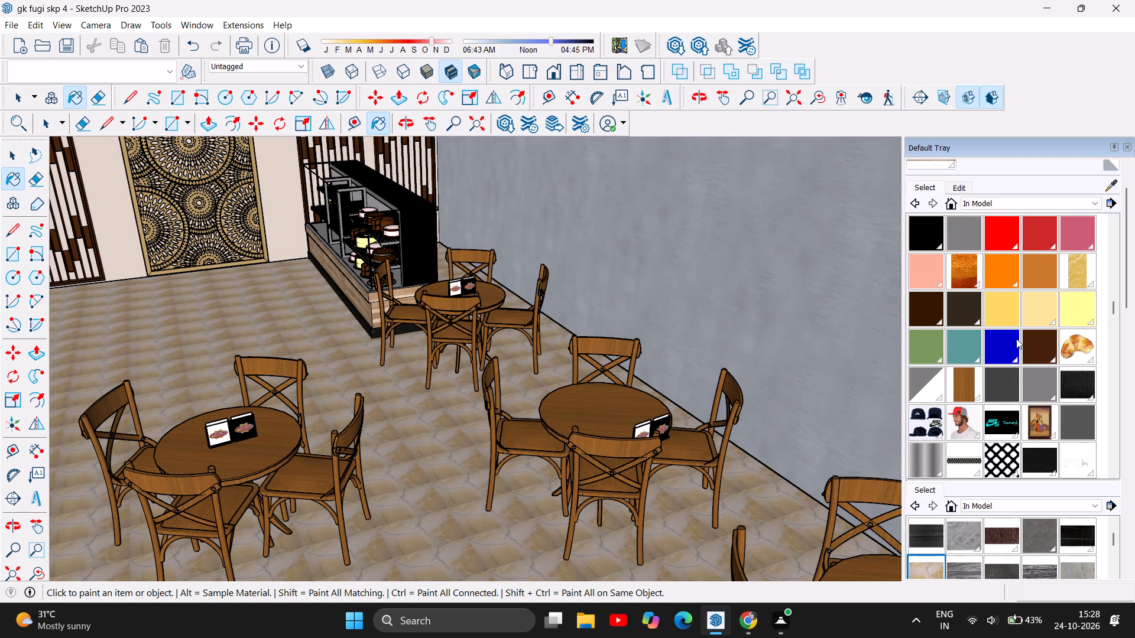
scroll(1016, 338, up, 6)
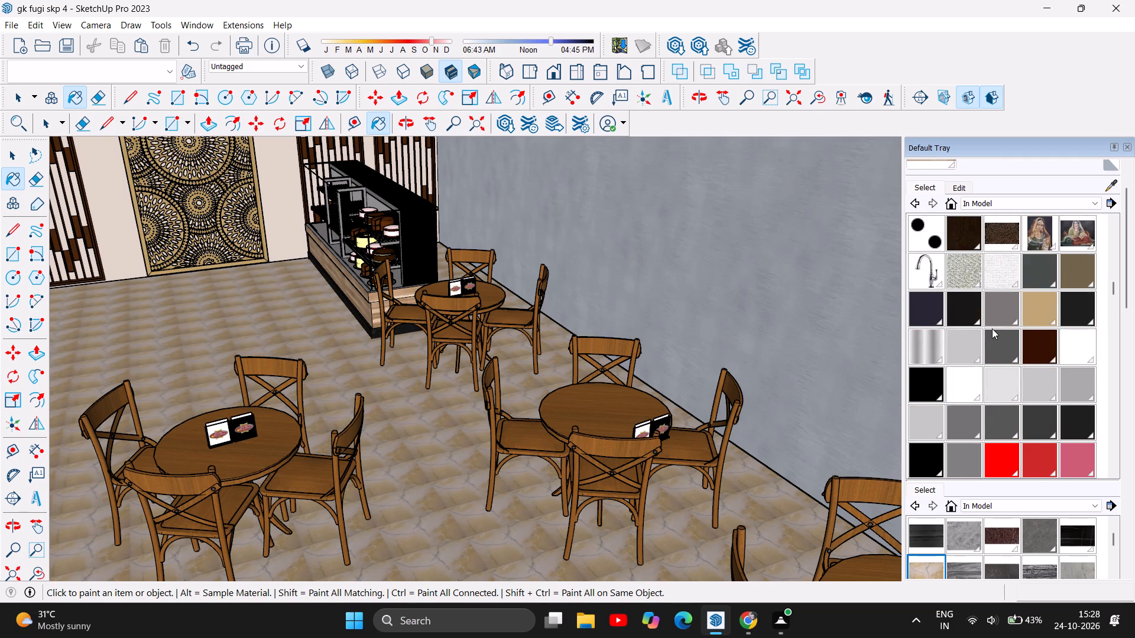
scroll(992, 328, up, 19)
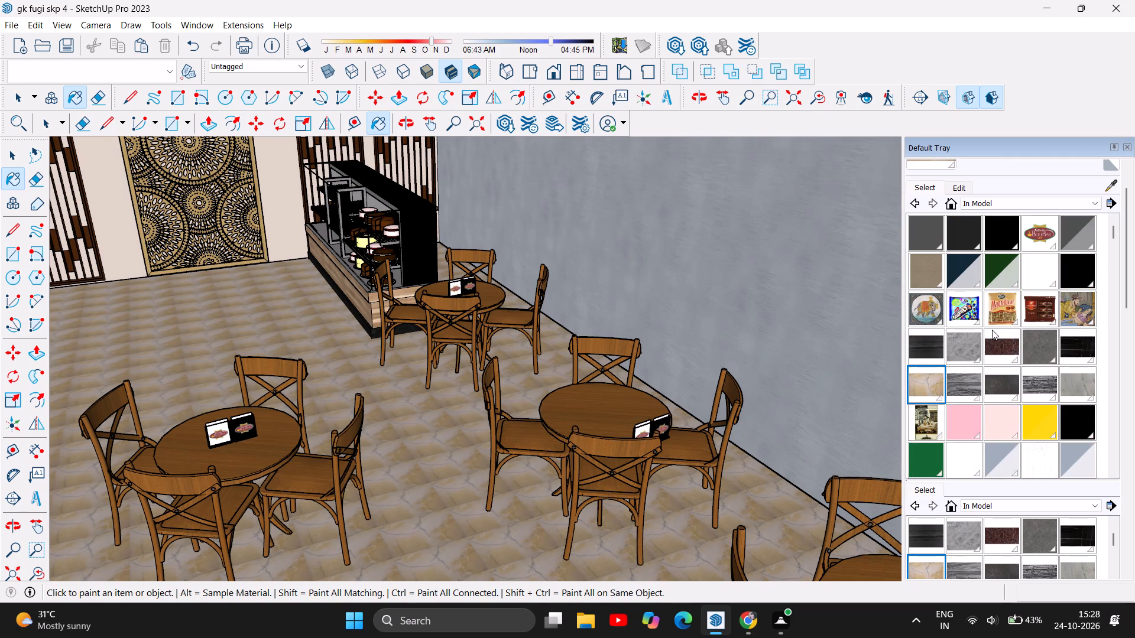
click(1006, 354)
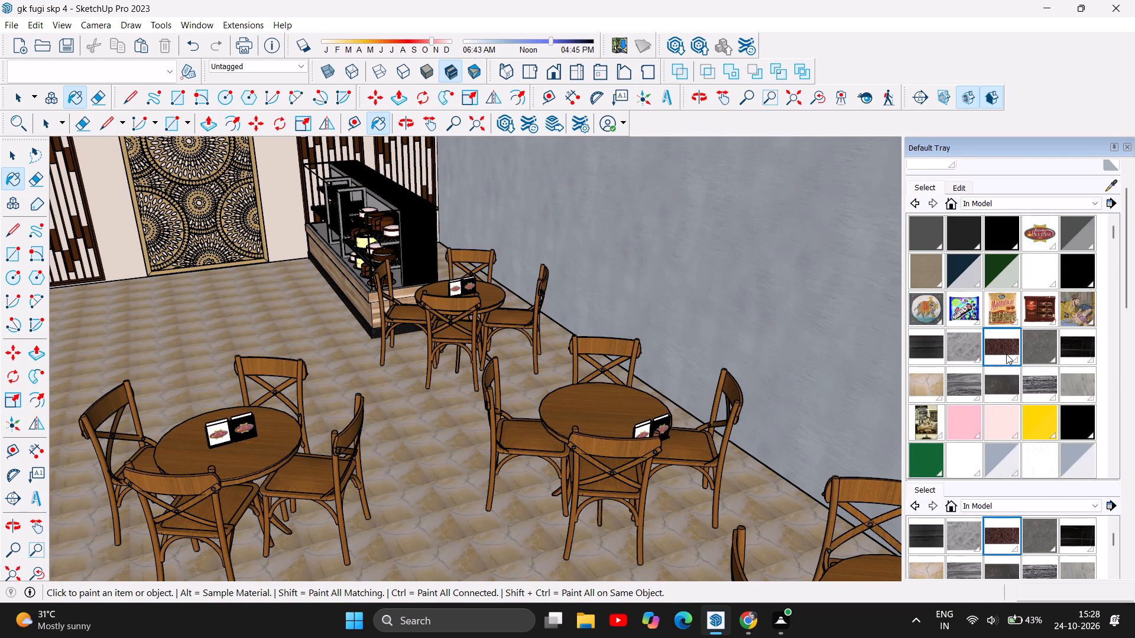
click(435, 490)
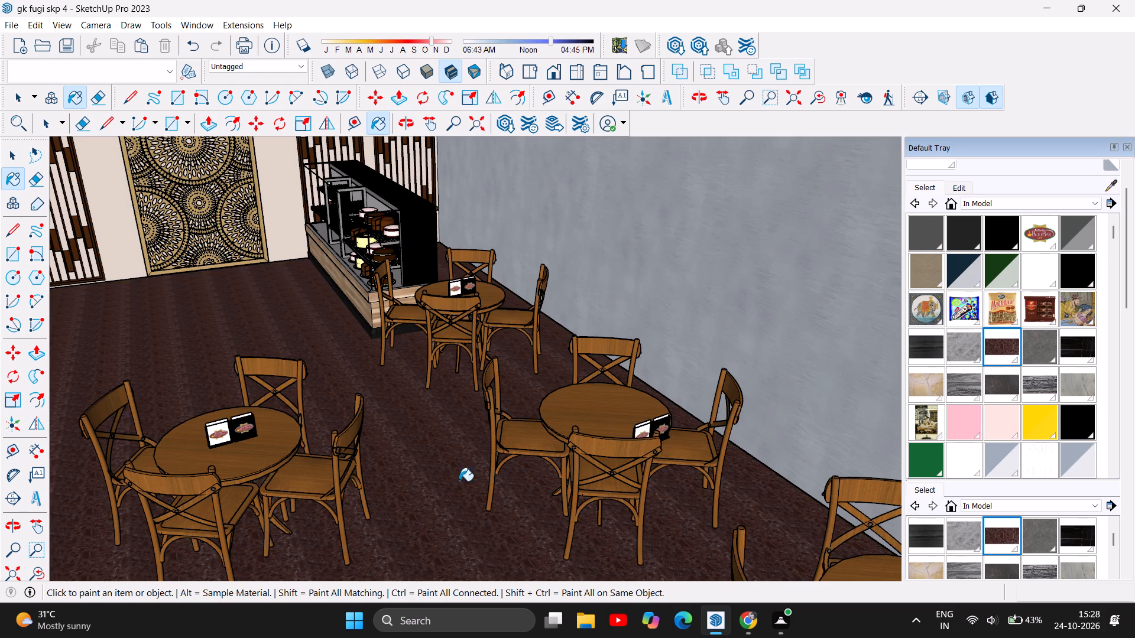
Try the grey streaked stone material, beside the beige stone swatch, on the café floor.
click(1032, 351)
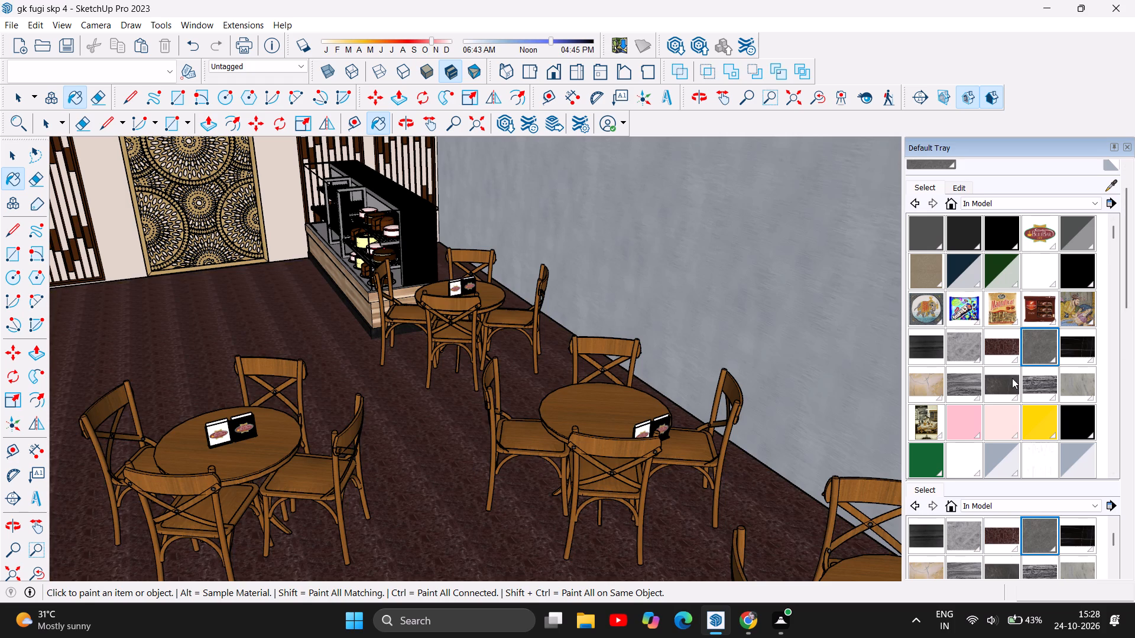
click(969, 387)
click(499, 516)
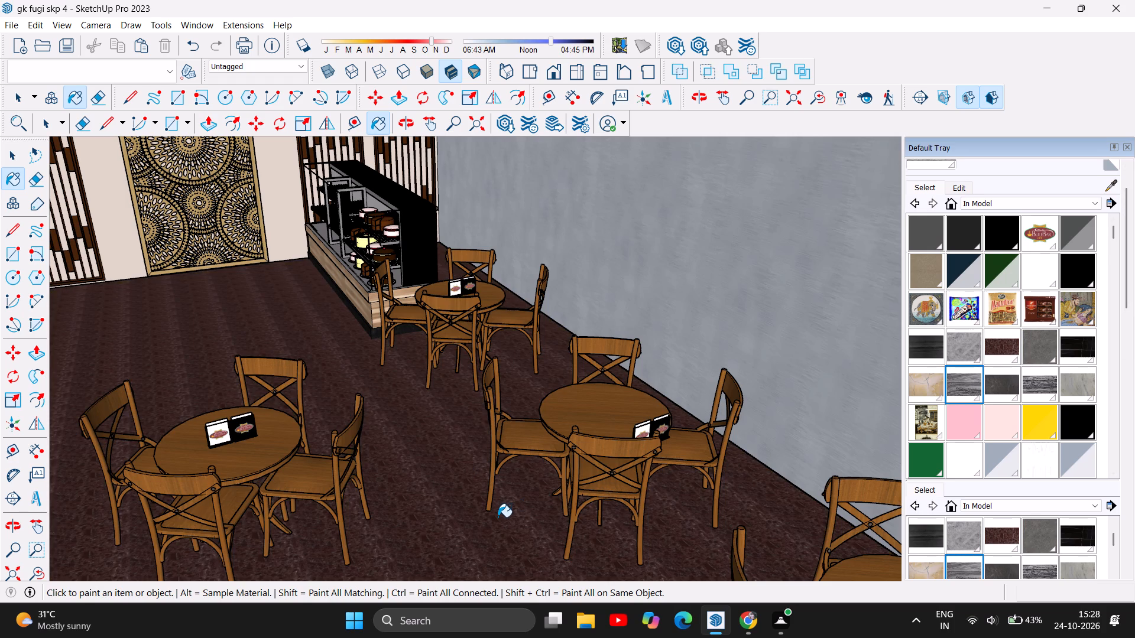
Paint the café floor with the plain light grey stone material from the model's materials.
click(1043, 382)
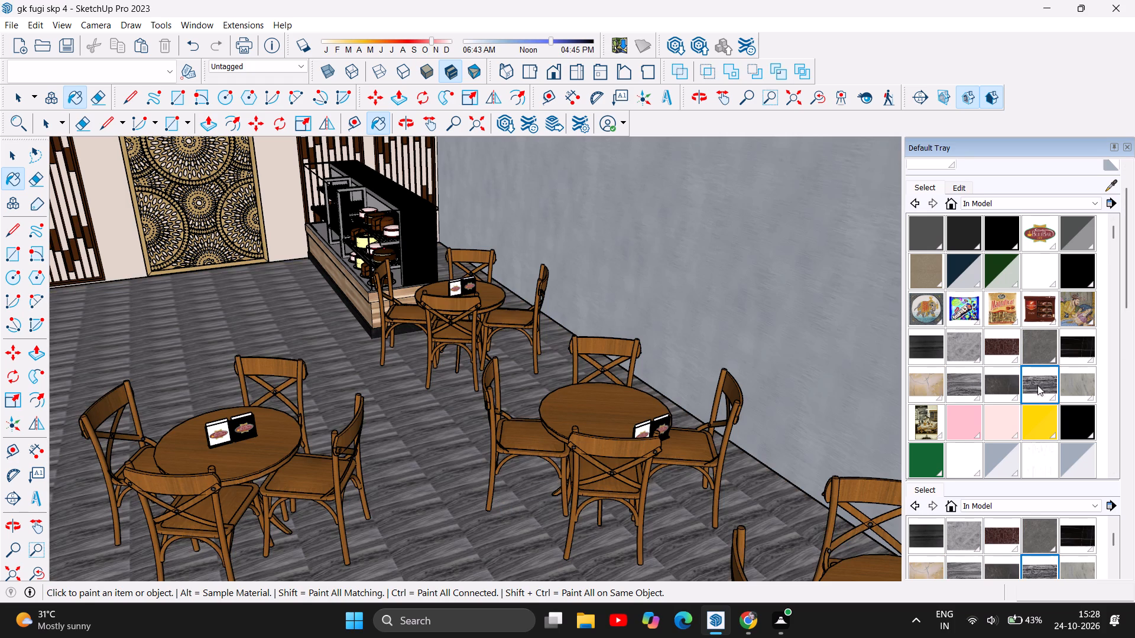
click(1084, 378)
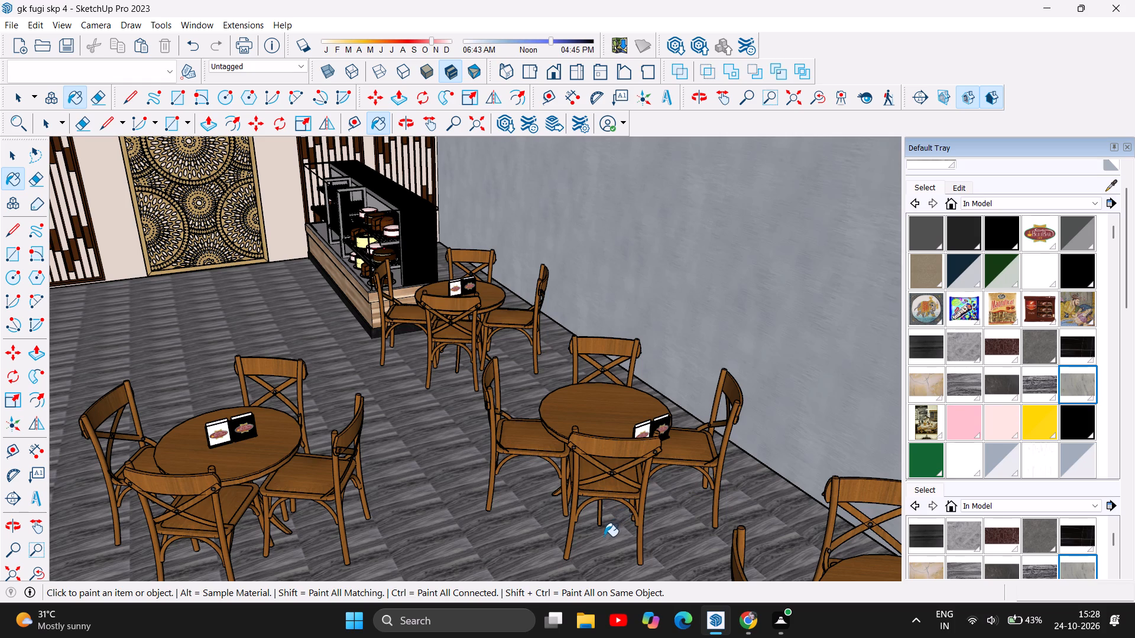
click(602, 548)
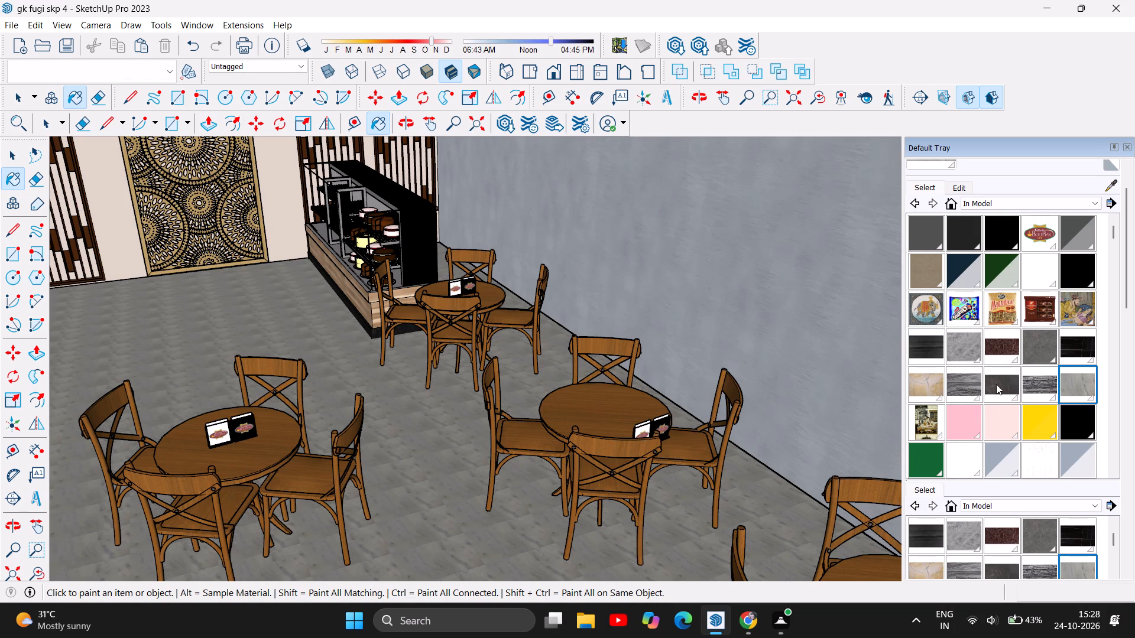
Paint the plain grey side wall behind the table sets with the solid pink colour.
click(958, 427)
double_click(699, 248)
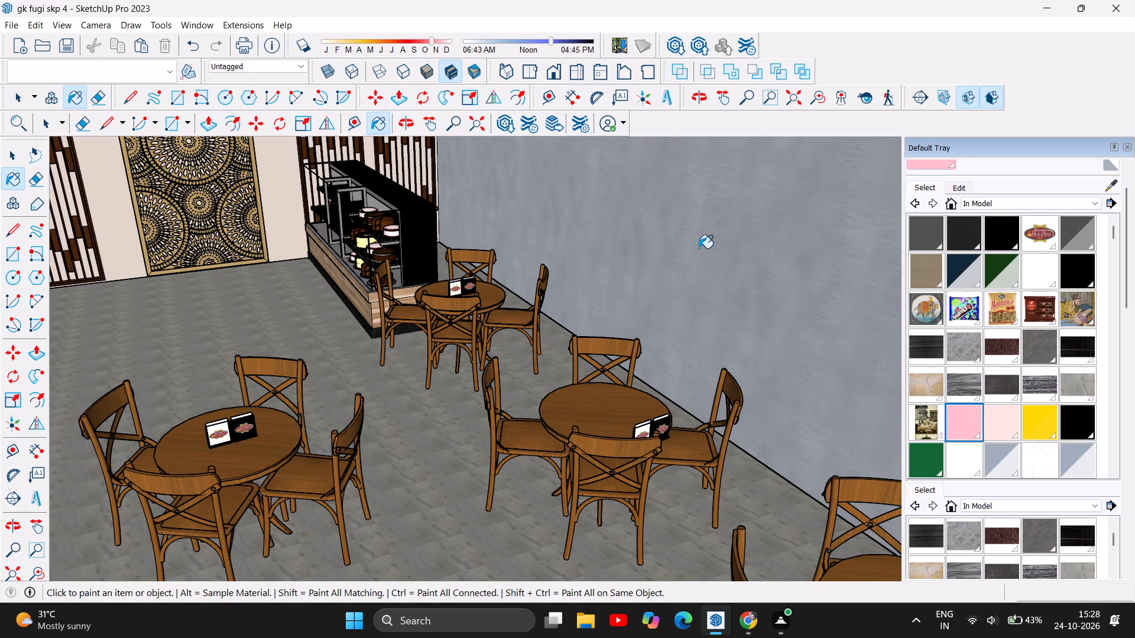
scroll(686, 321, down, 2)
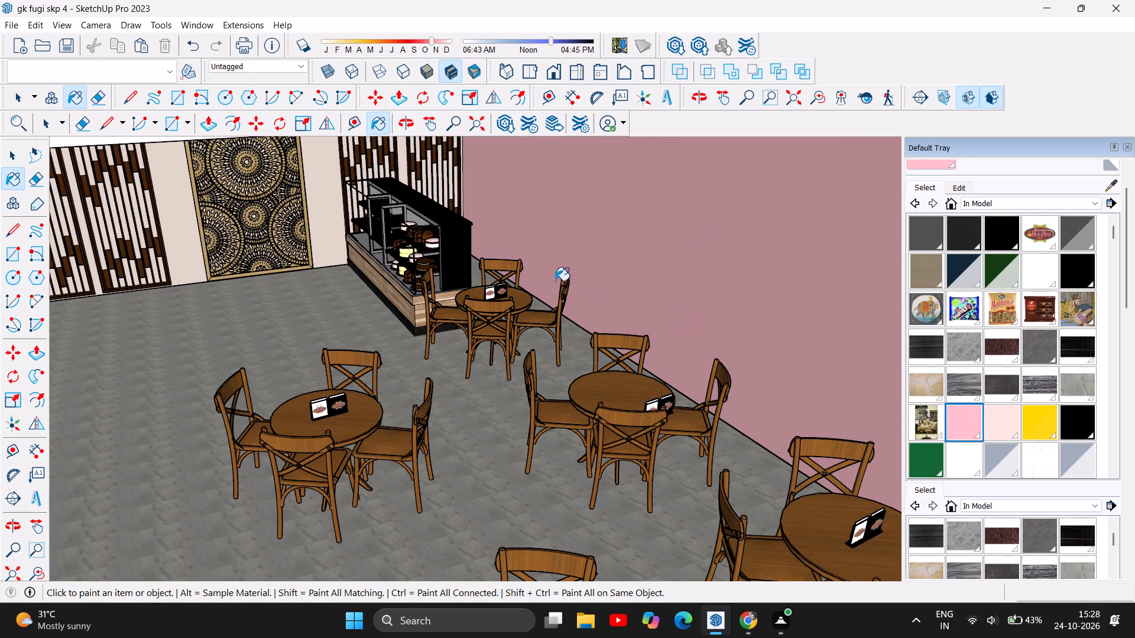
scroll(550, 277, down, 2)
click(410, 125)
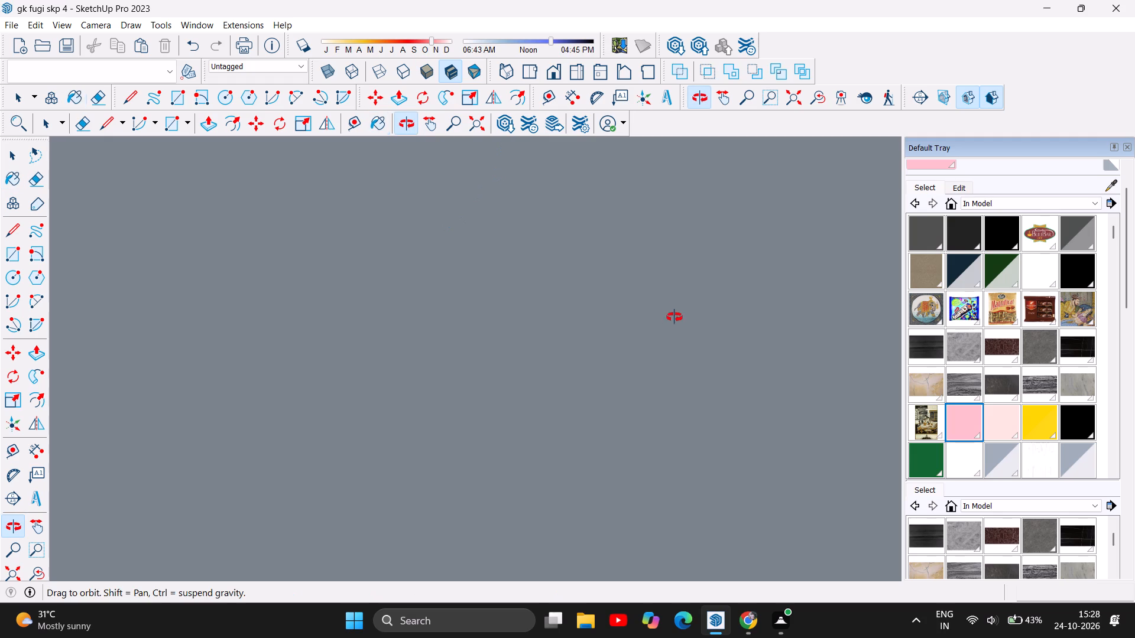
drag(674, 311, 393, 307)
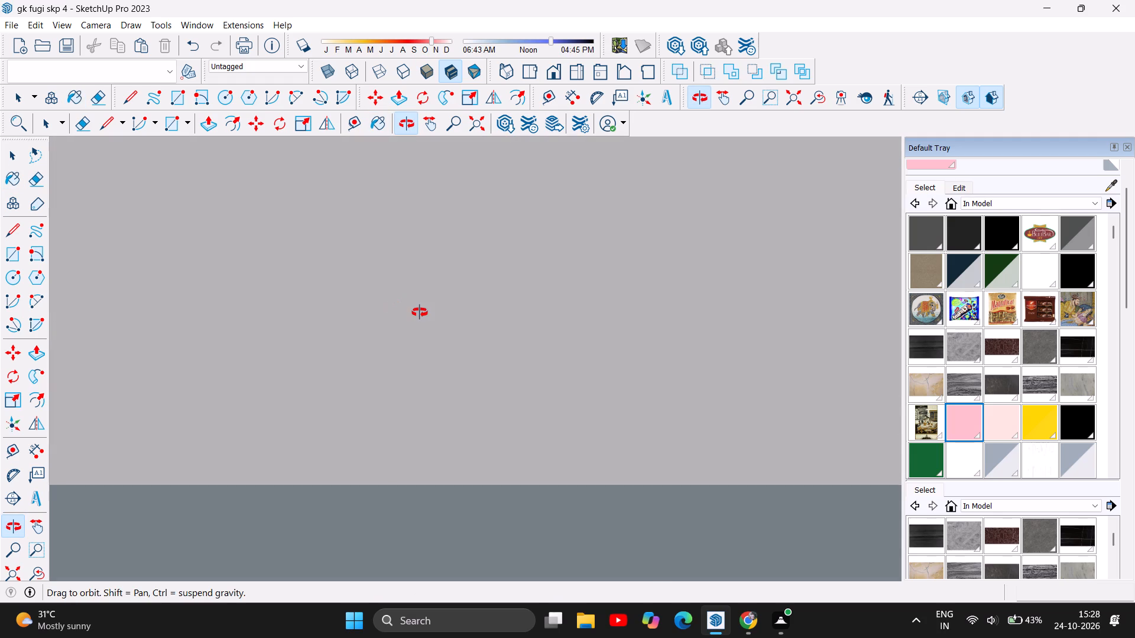
Examine the ground-floor café from the open front, checking the grey stone floor and pink side wall around the round table sets.
scroll(420, 313, down, 9)
click(12, 568)
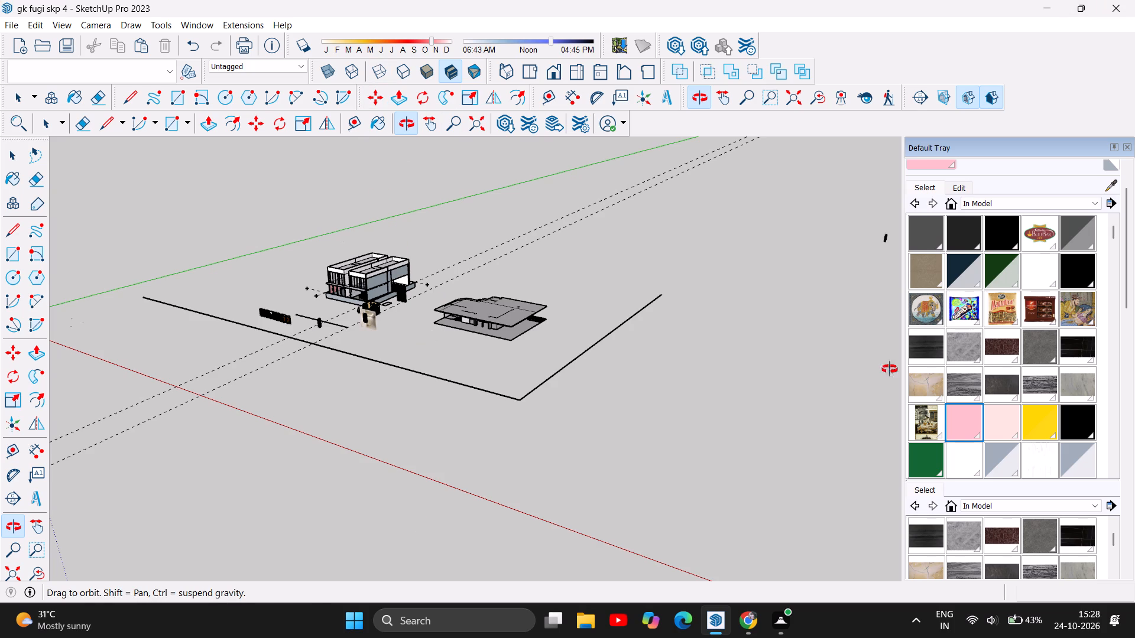
scroll(318, 289, up, 6)
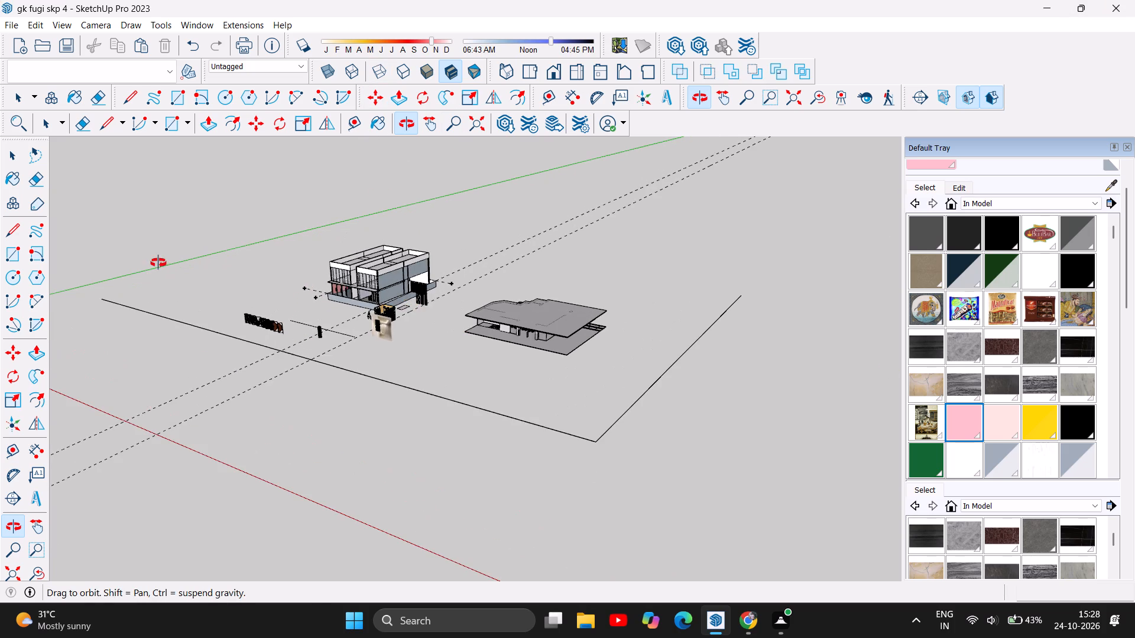
scroll(274, 259, up, 6)
scroll(419, 297, up, 6)
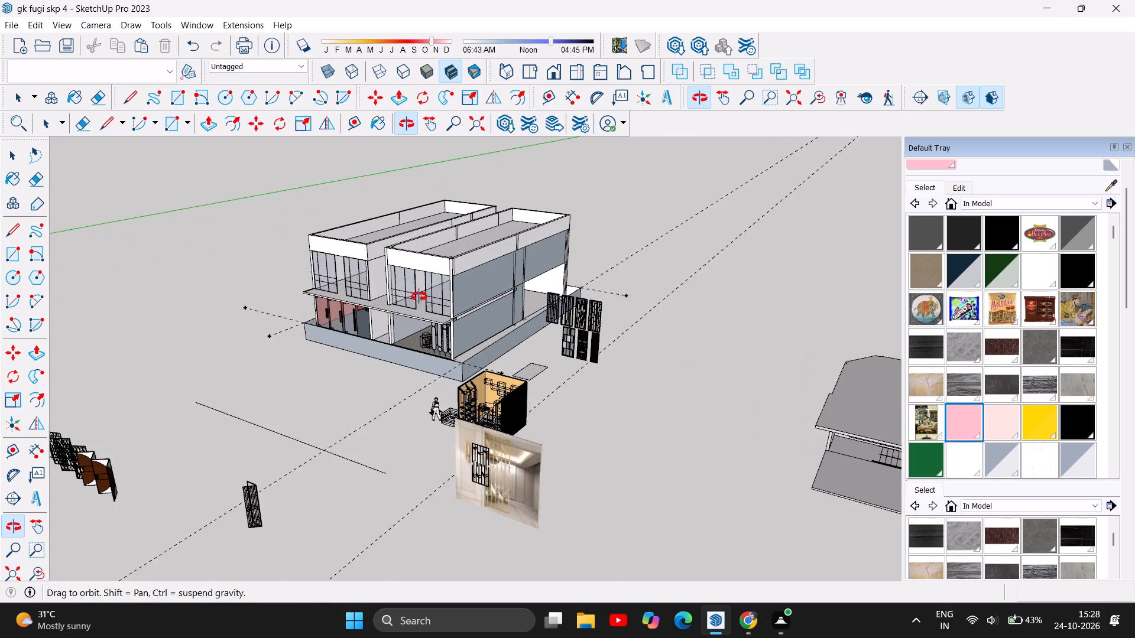
scroll(412, 333, up, 18)
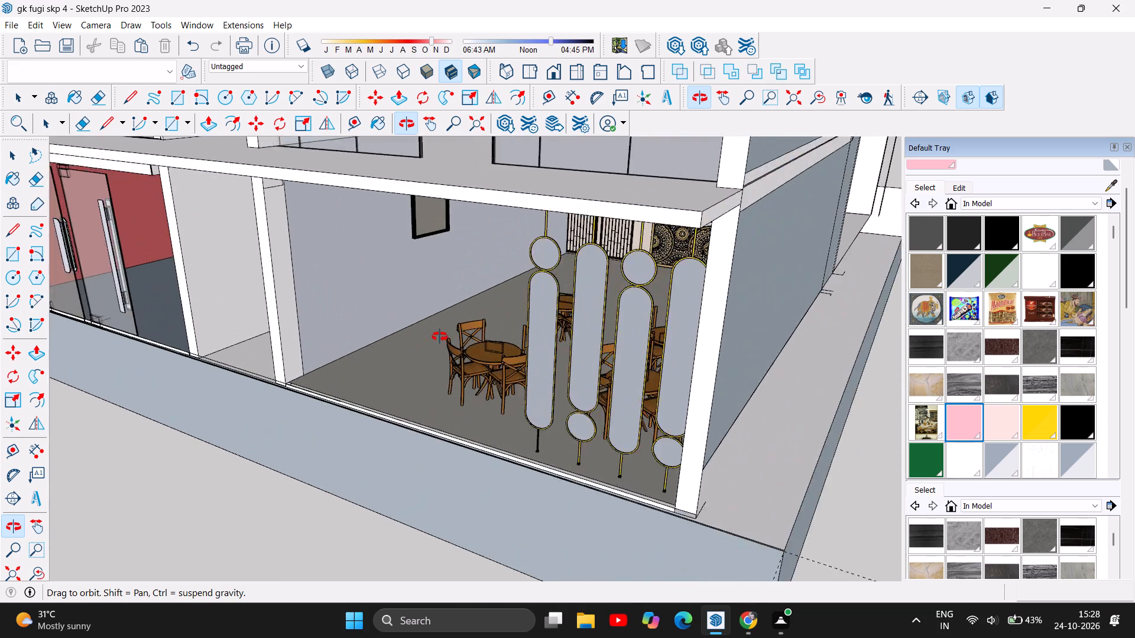
scroll(440, 337, up, 1)
scroll(560, 363, up, 3)
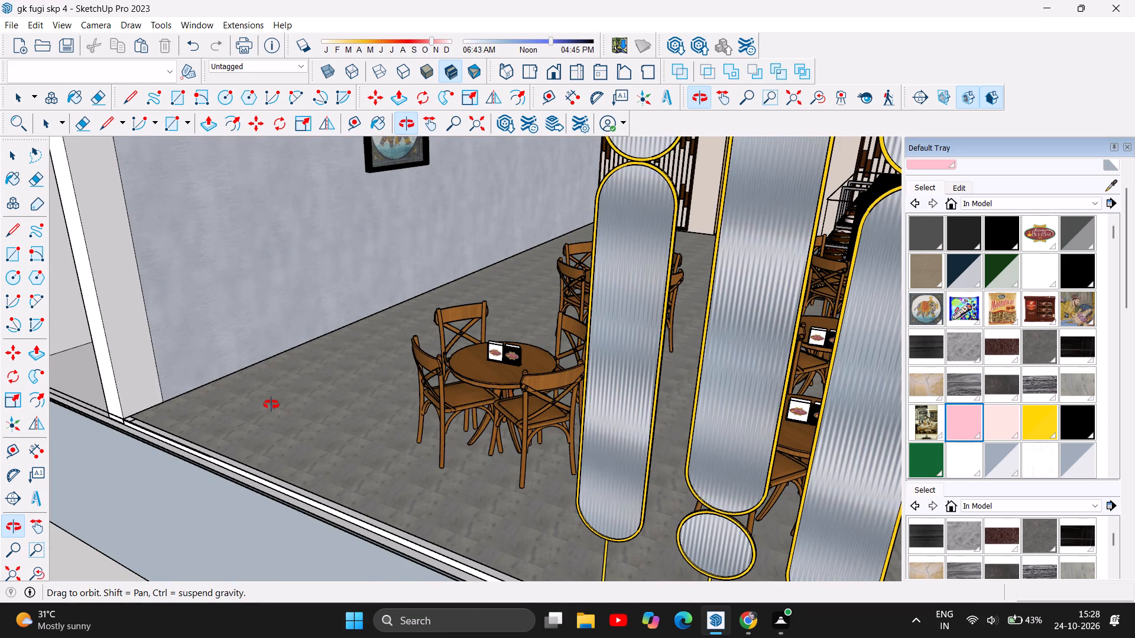
drag(232, 388, 401, 373)
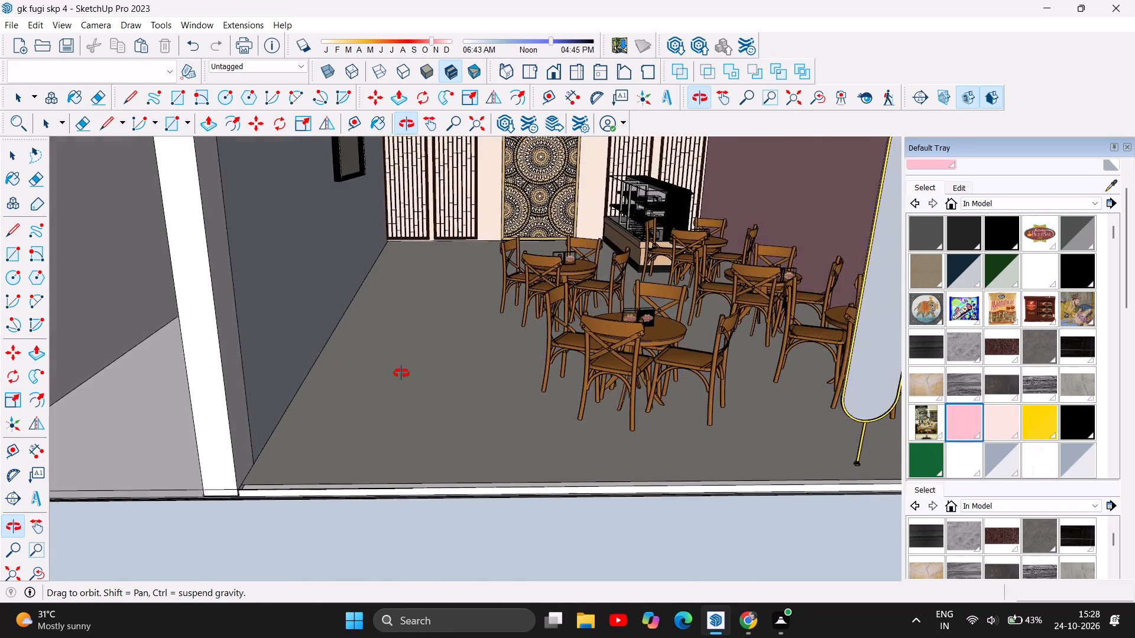
drag(401, 373, 456, 376)
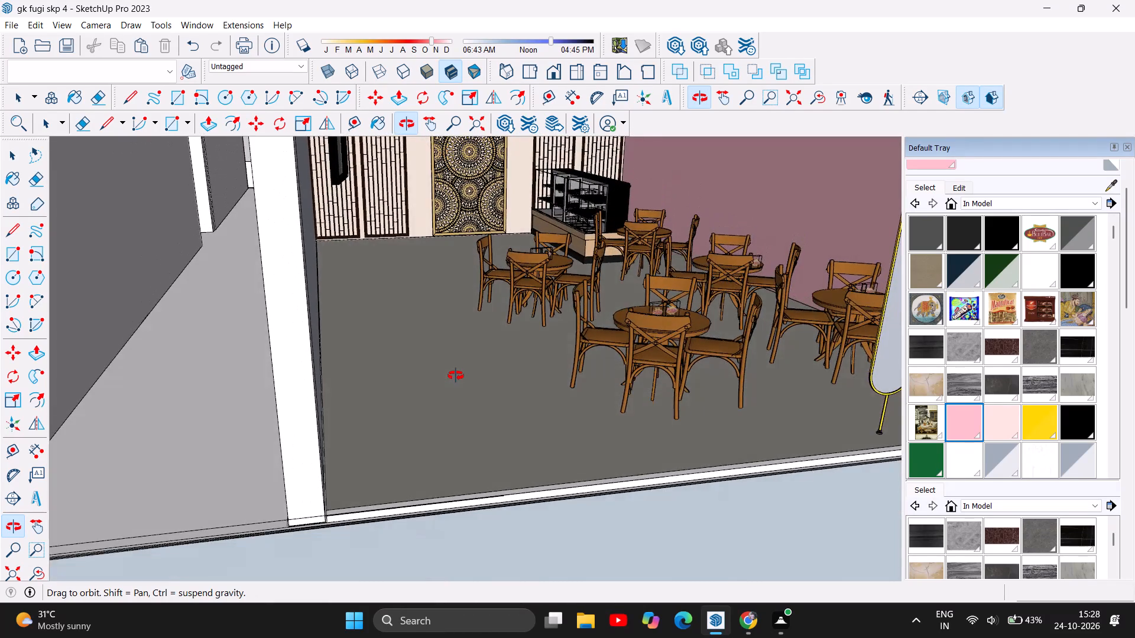
drag(456, 376, 412, 388)
scroll(721, 307, up, 1)
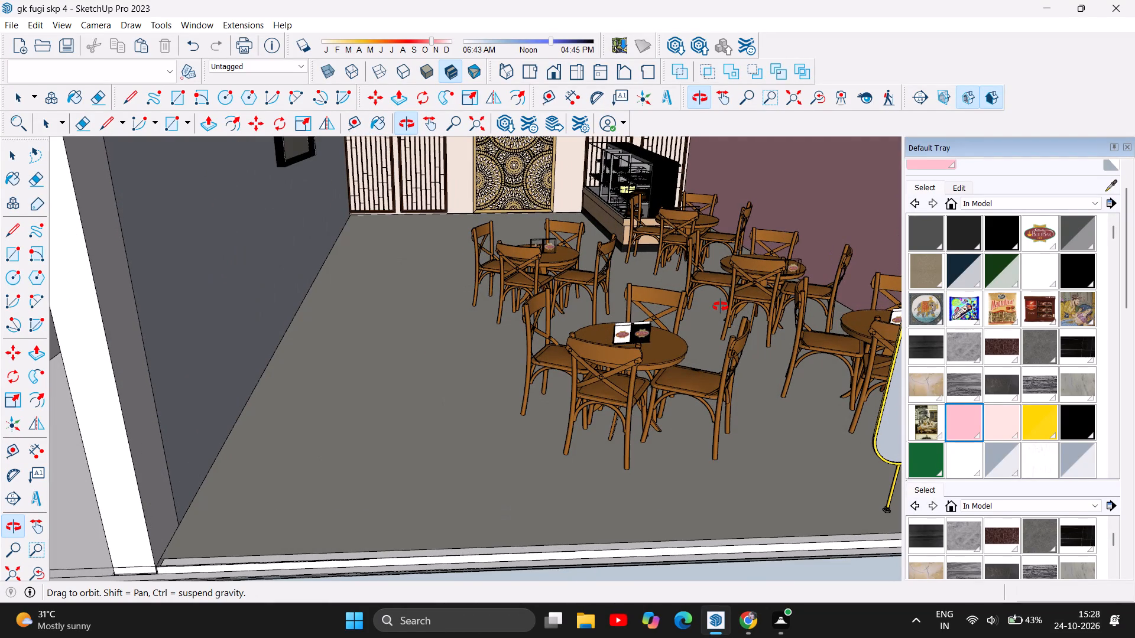
drag(721, 307, 693, 325)
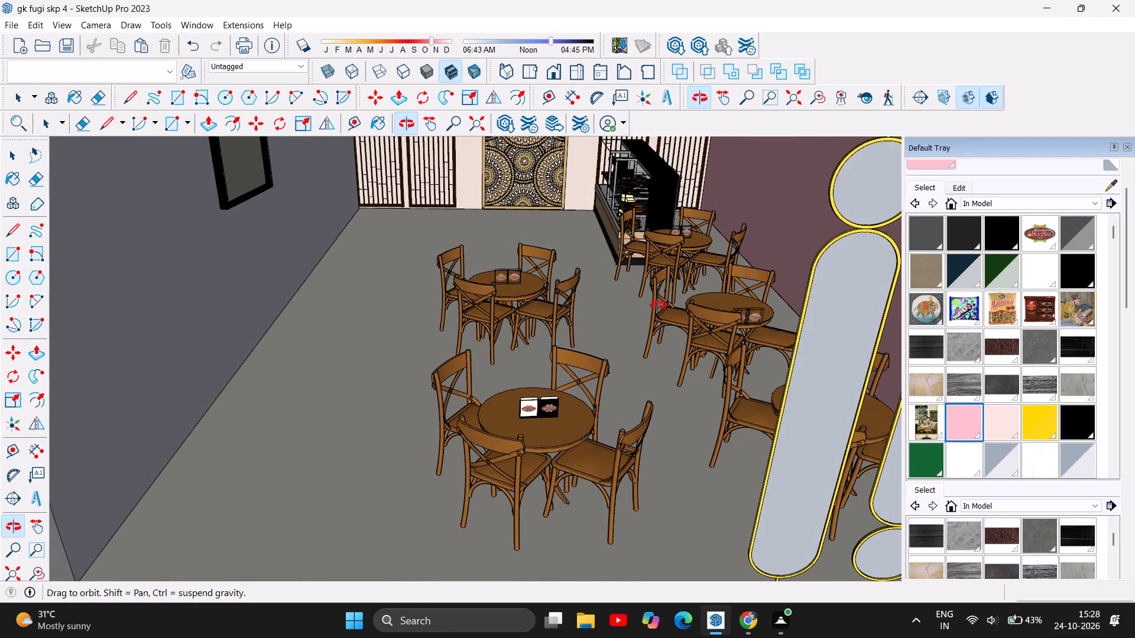
scroll(658, 305, up, 3)
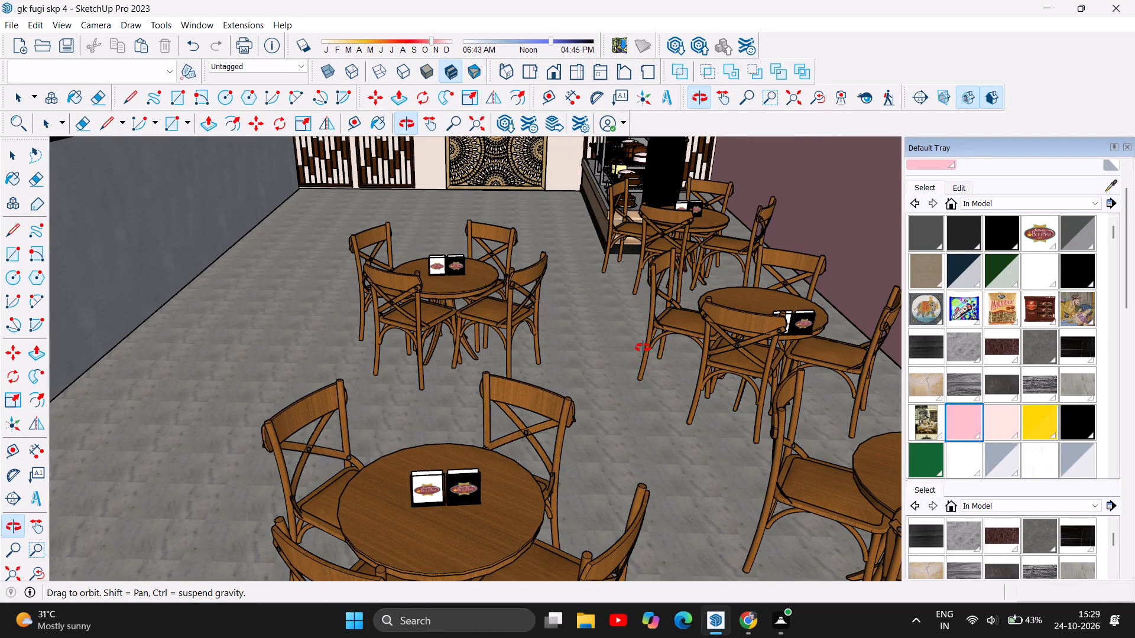
drag(625, 357, 615, 362)
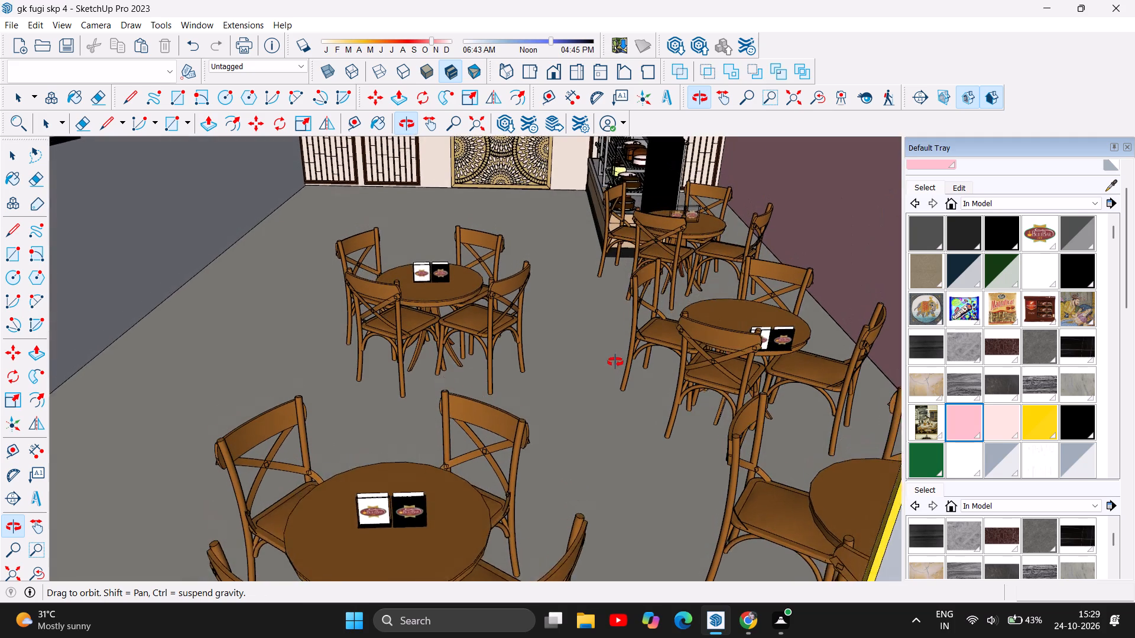
drag(615, 362, 615, 365)
scroll(612, 367, down, 2)
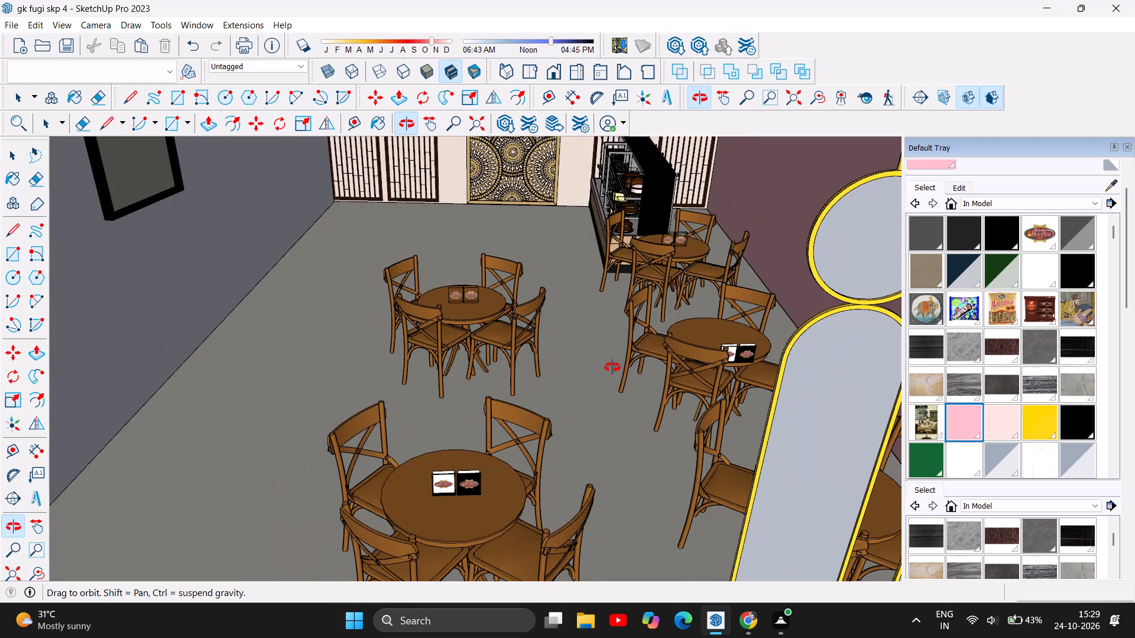
drag(578, 378, 596, 376)
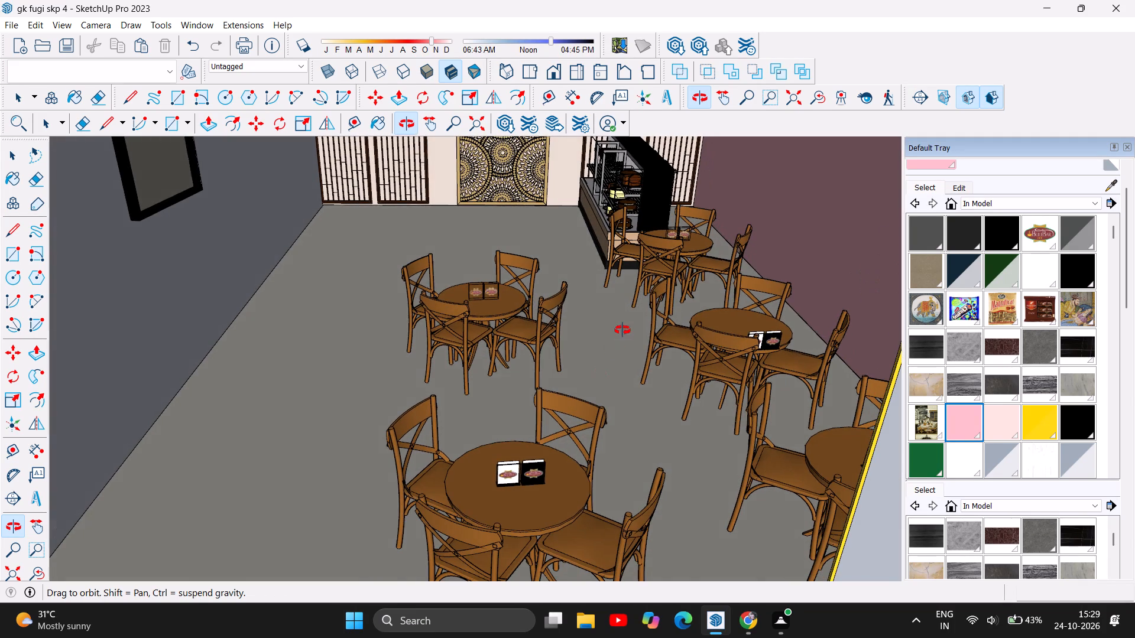
scroll(618, 309, up, 2)
drag(573, 405, 569, 378)
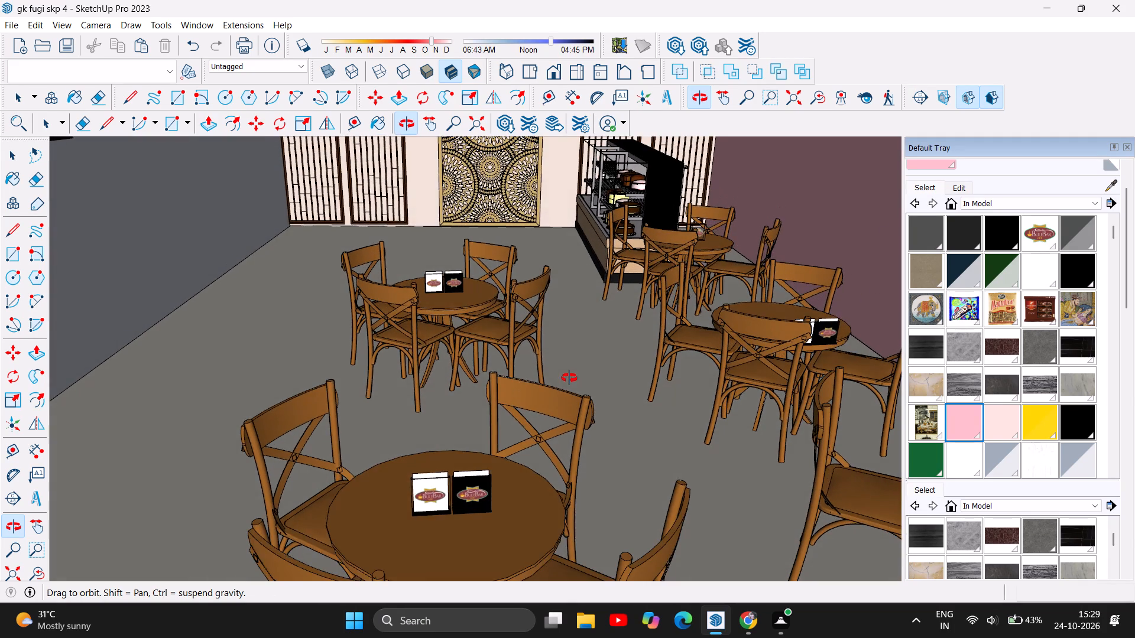
drag(569, 378, 567, 404)
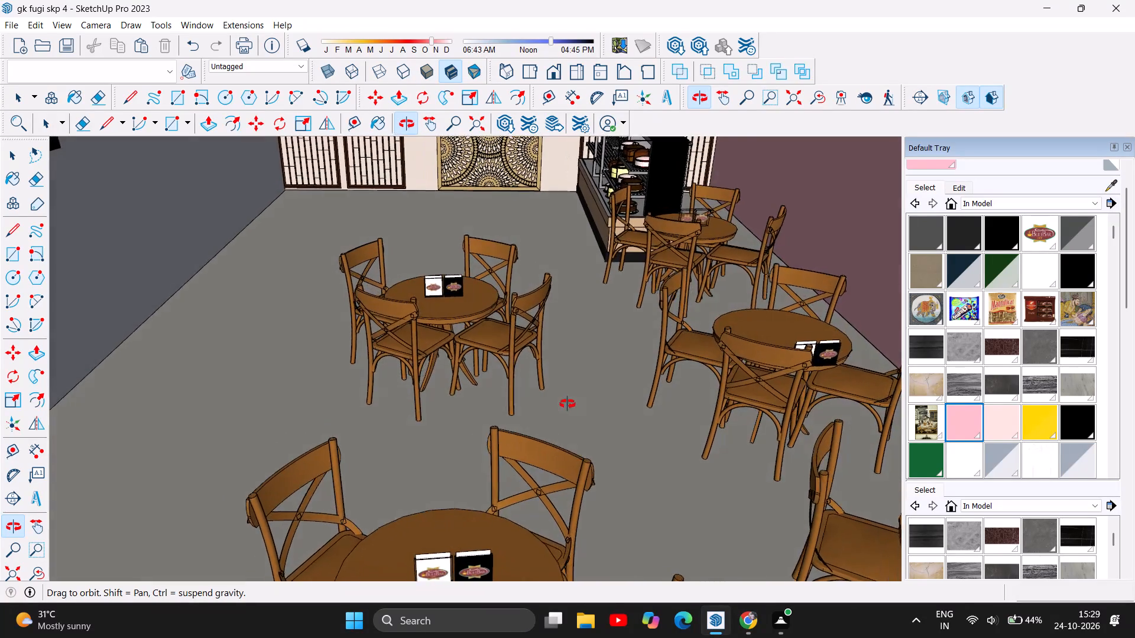
drag(567, 404, 567, 401)
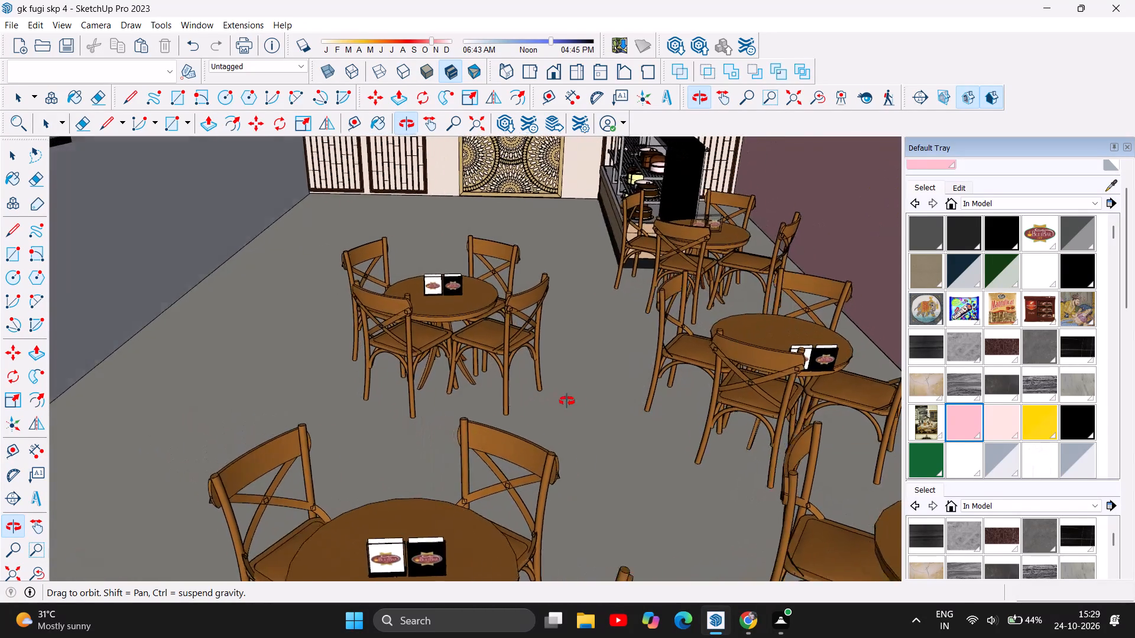
drag(567, 401, 635, 358)
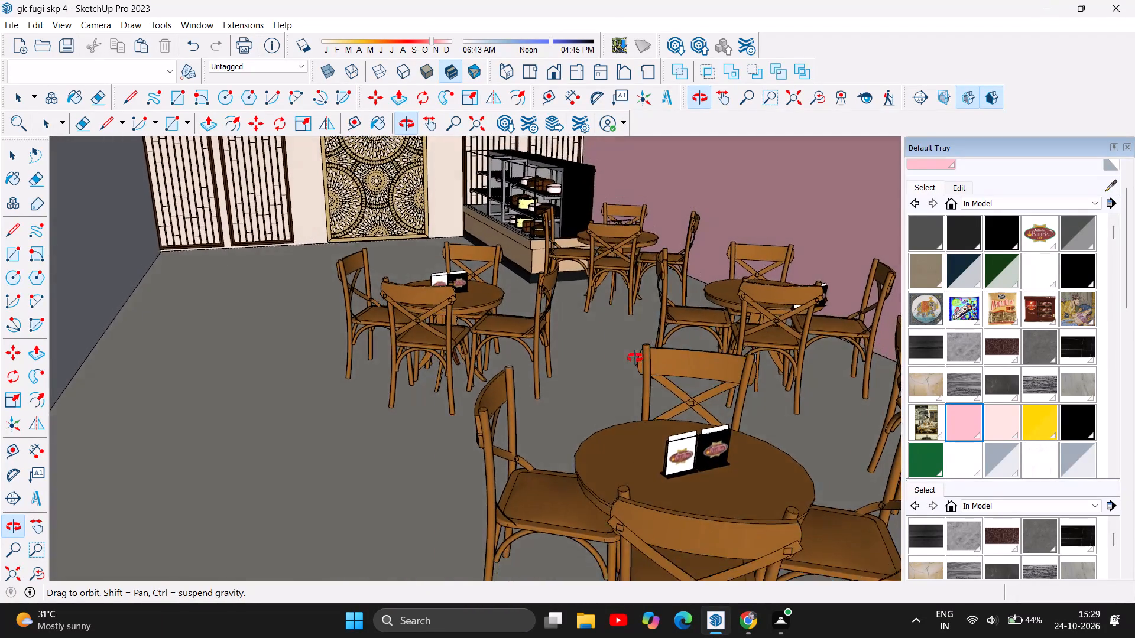
drag(635, 358, 556, 341)
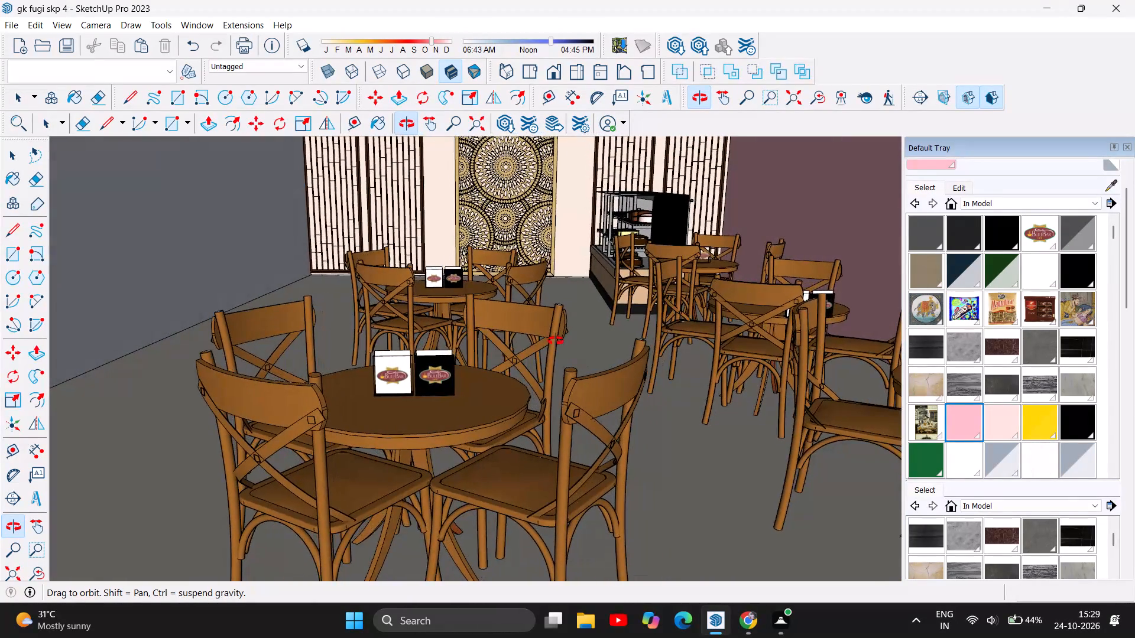
drag(556, 341, 604, 365)
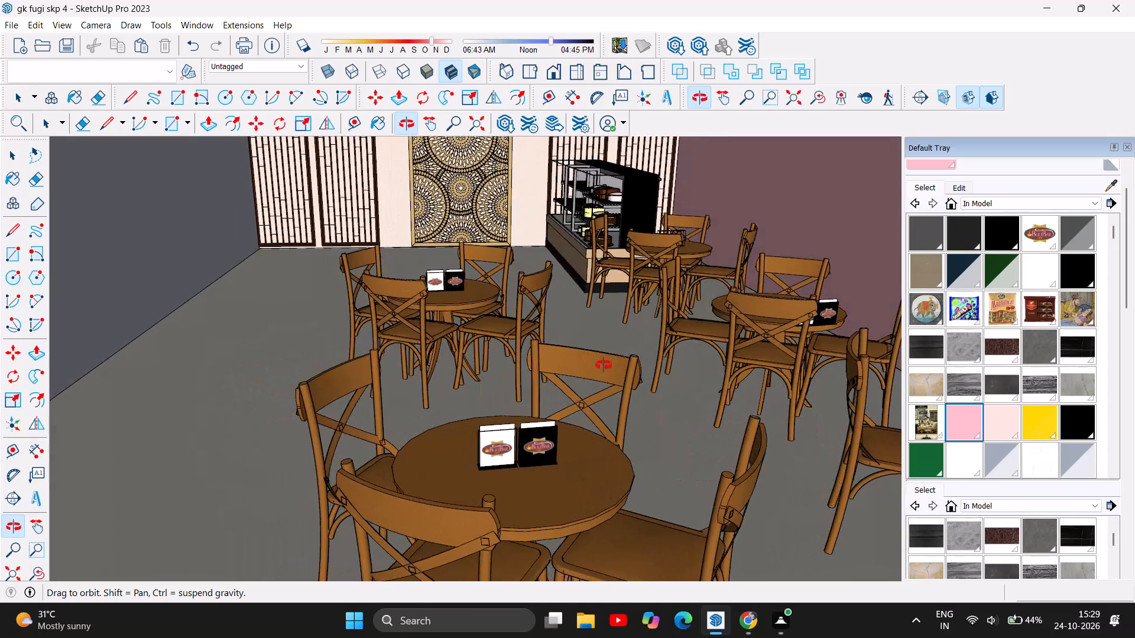
drag(604, 365, 599, 319)
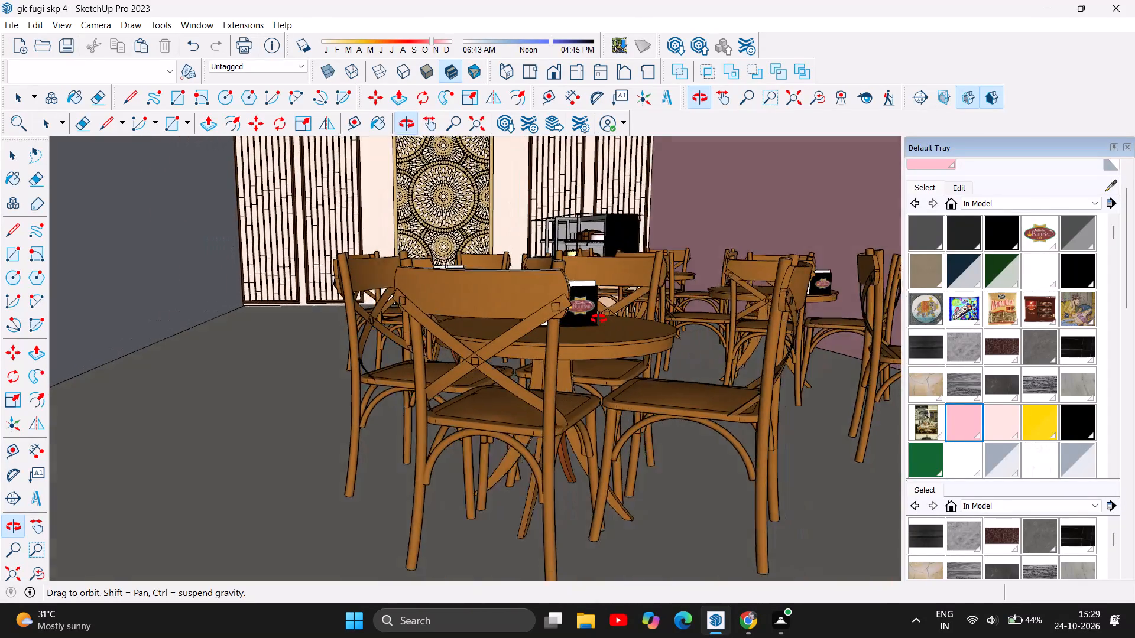
drag(599, 319, 533, 353)
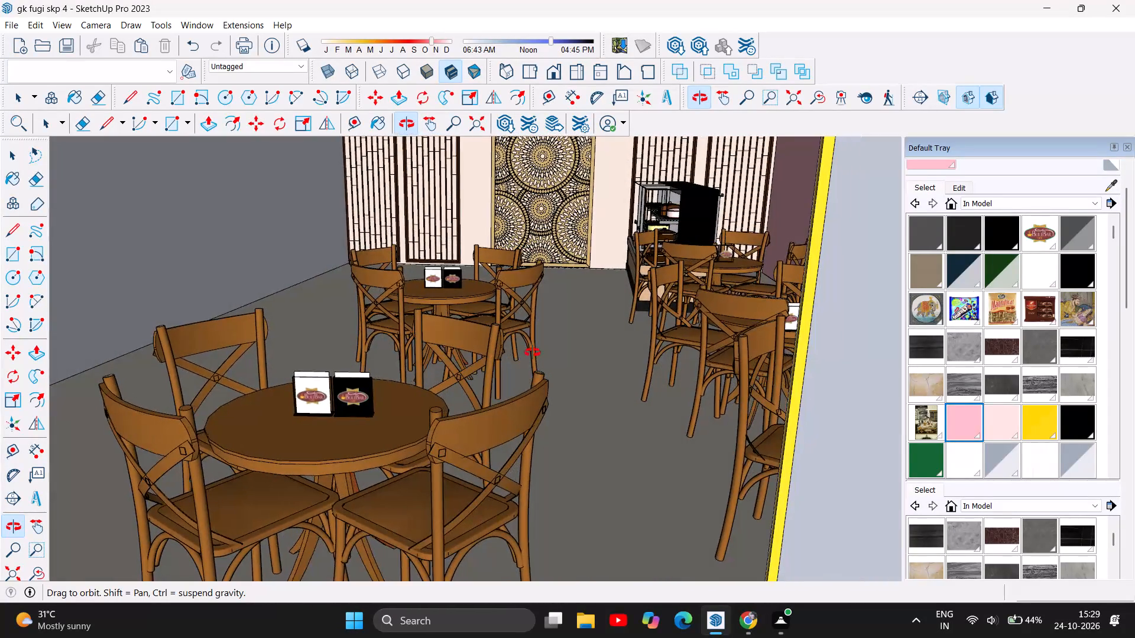
drag(533, 353, 695, 383)
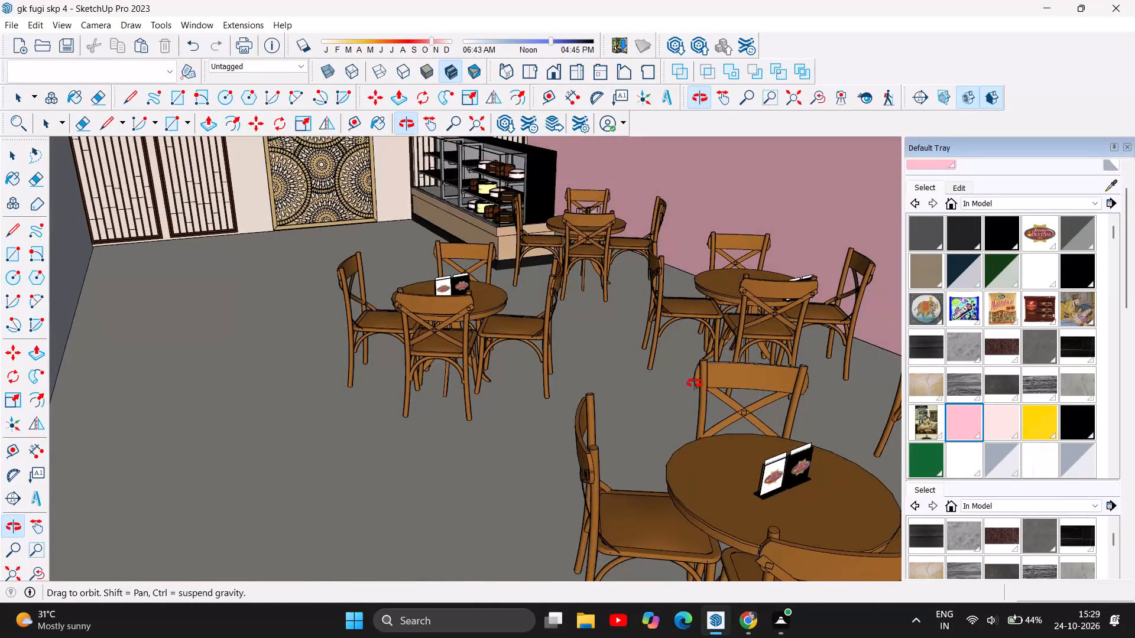
drag(695, 383, 608, 344)
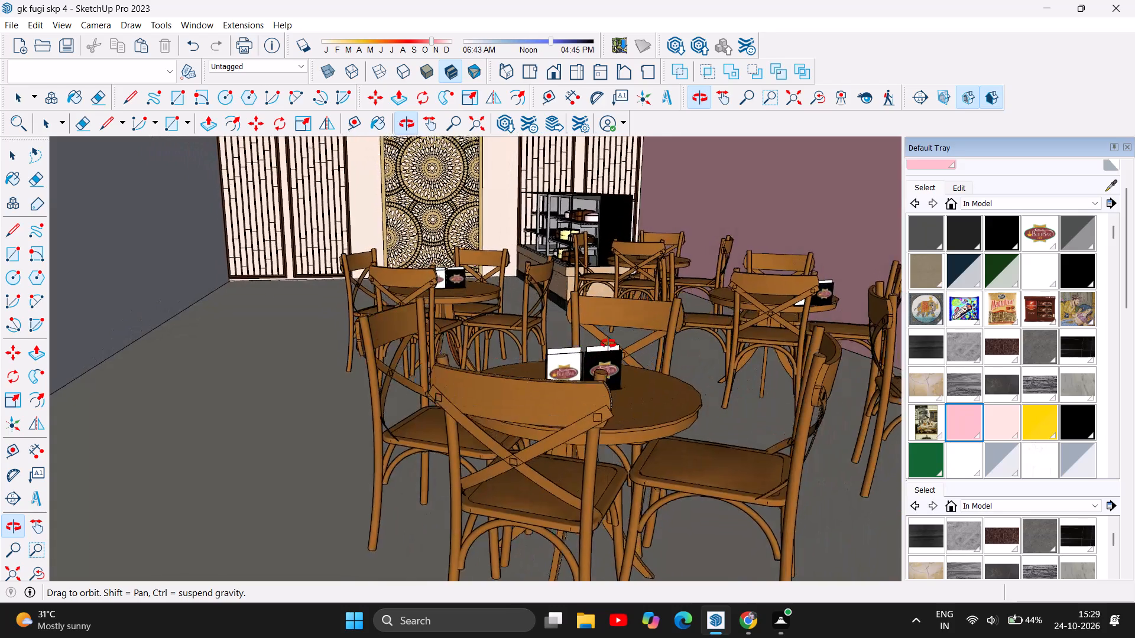
drag(608, 344, 553, 356)
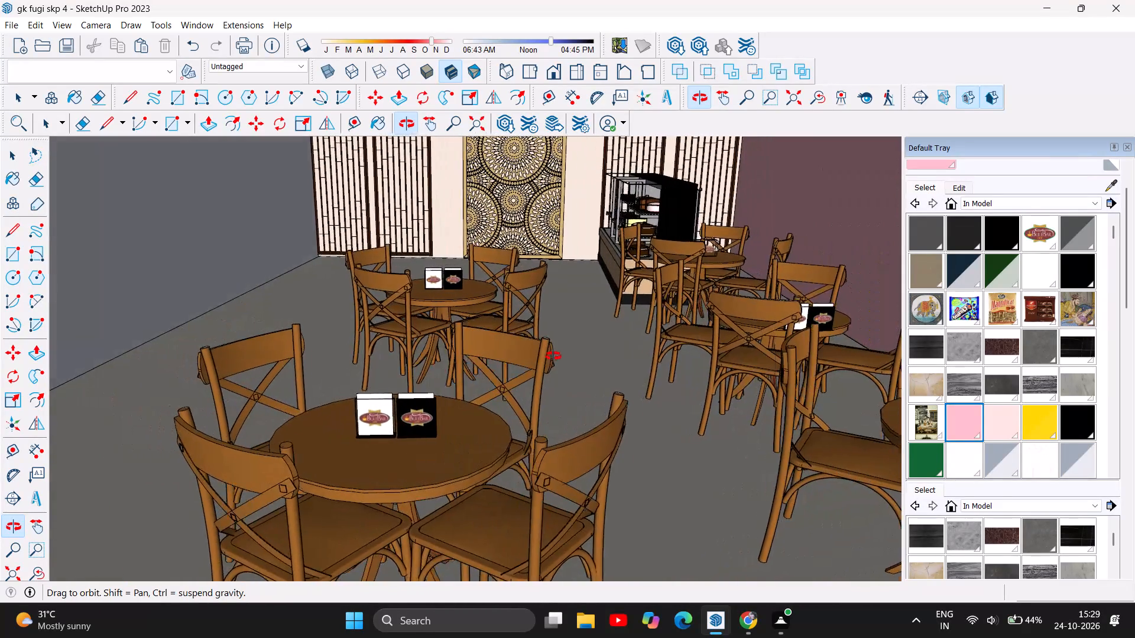
drag(553, 356, 674, 373)
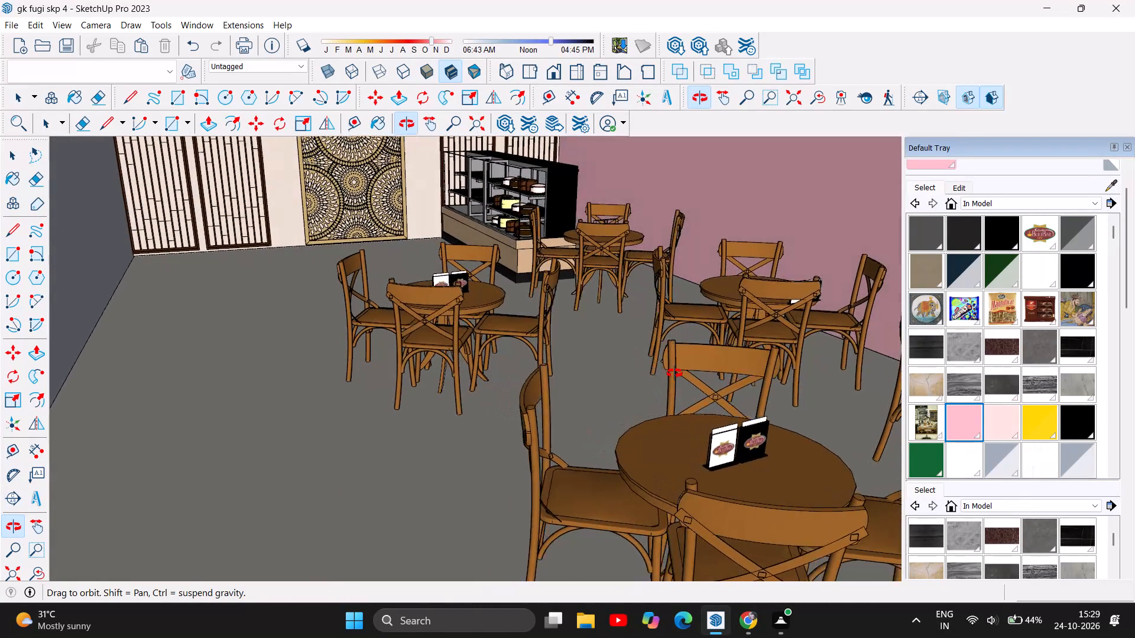
drag(674, 373, 679, 363)
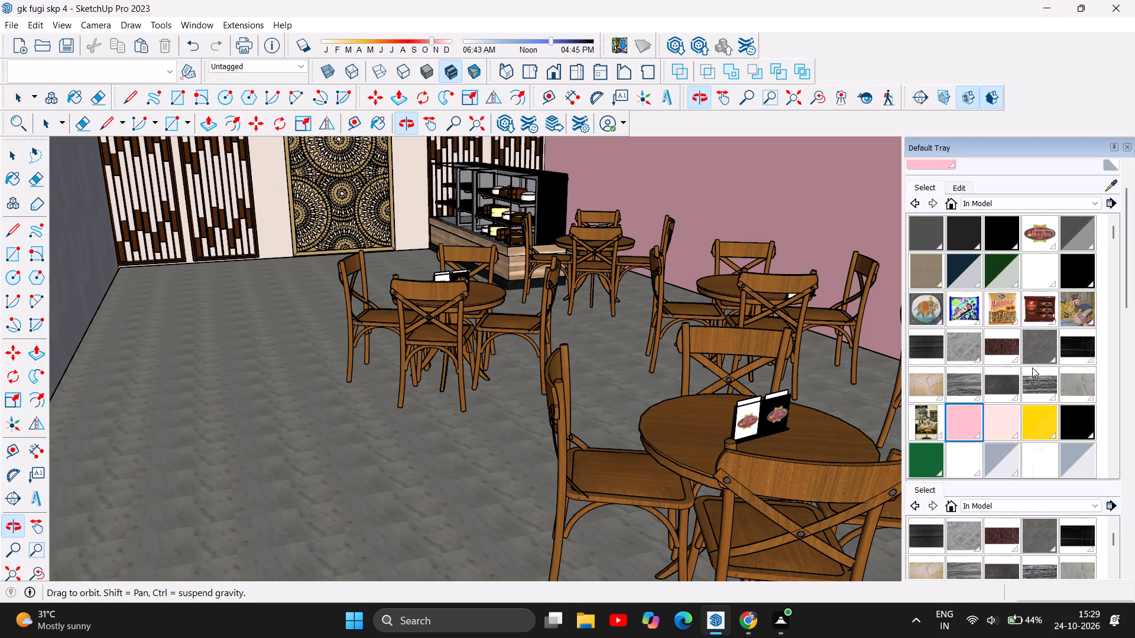
Repaint the café floor with the dark reddish-brown granite material from the model's materials.
click(993, 344)
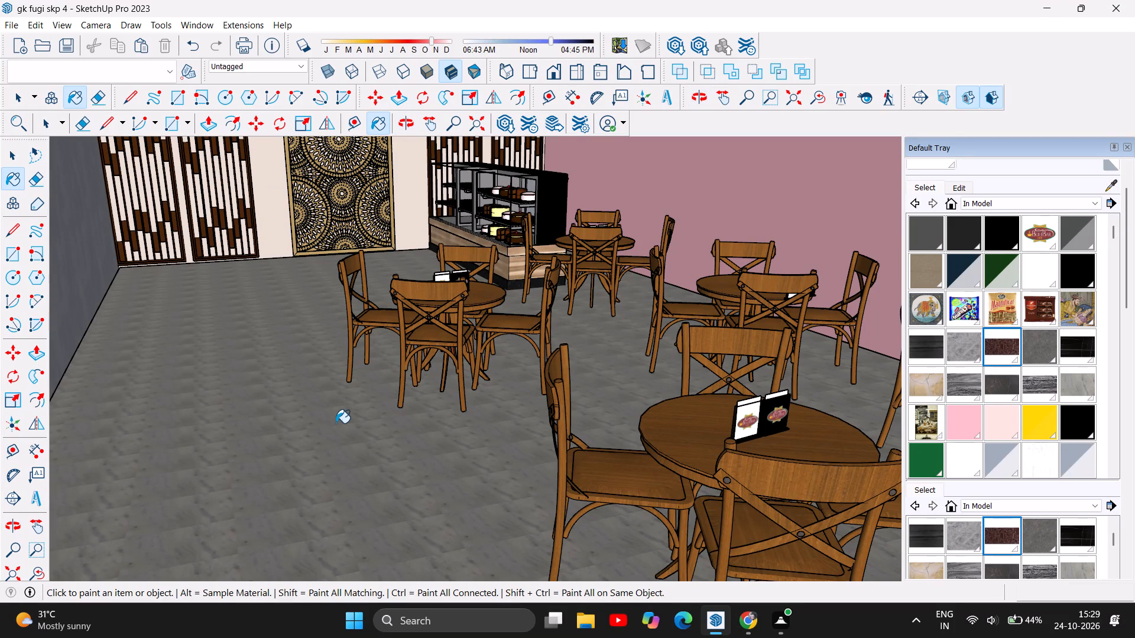
click(336, 423)
Repaint the pink side wall behind the table sets with the textured red glass material from the model's materials.
scroll(1033, 350, up, 4)
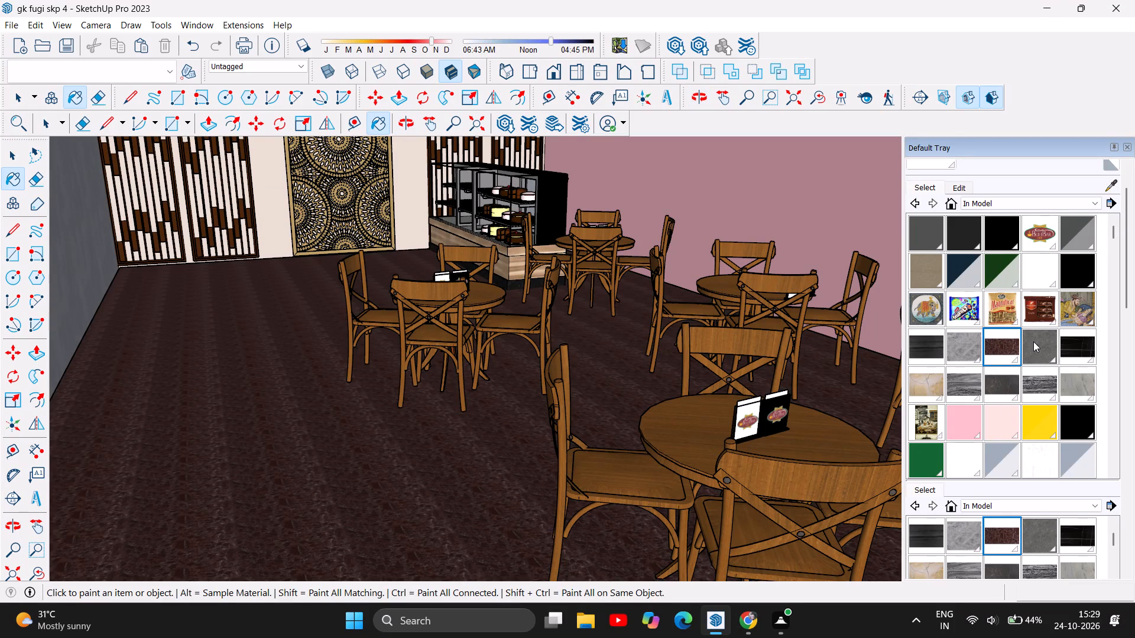
scroll(1035, 340, down, 5)
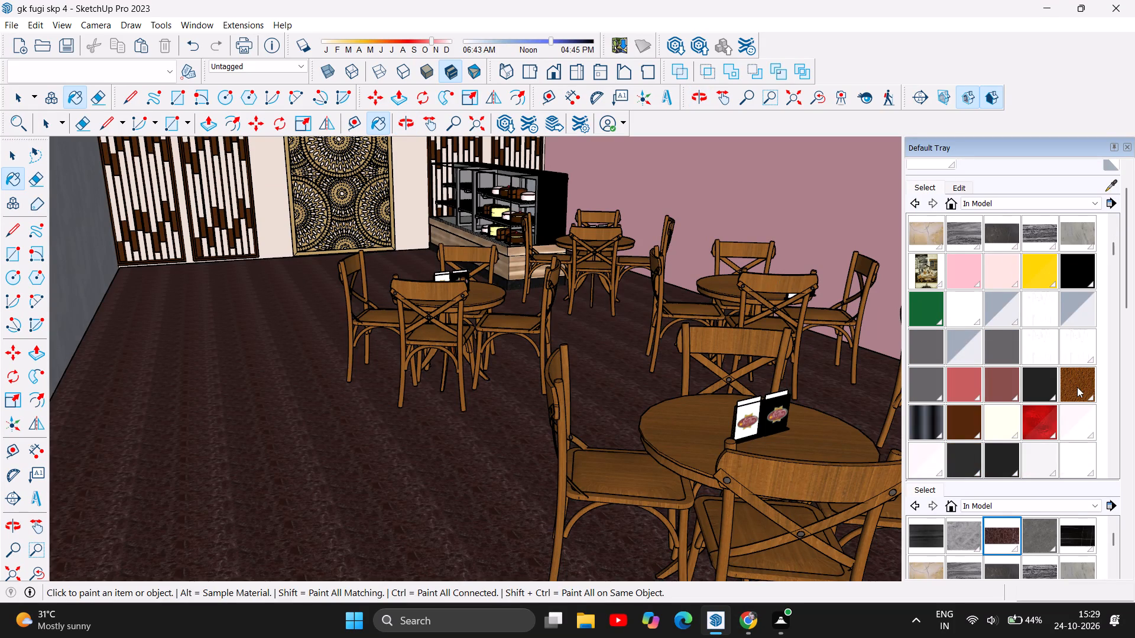
click(1077, 387)
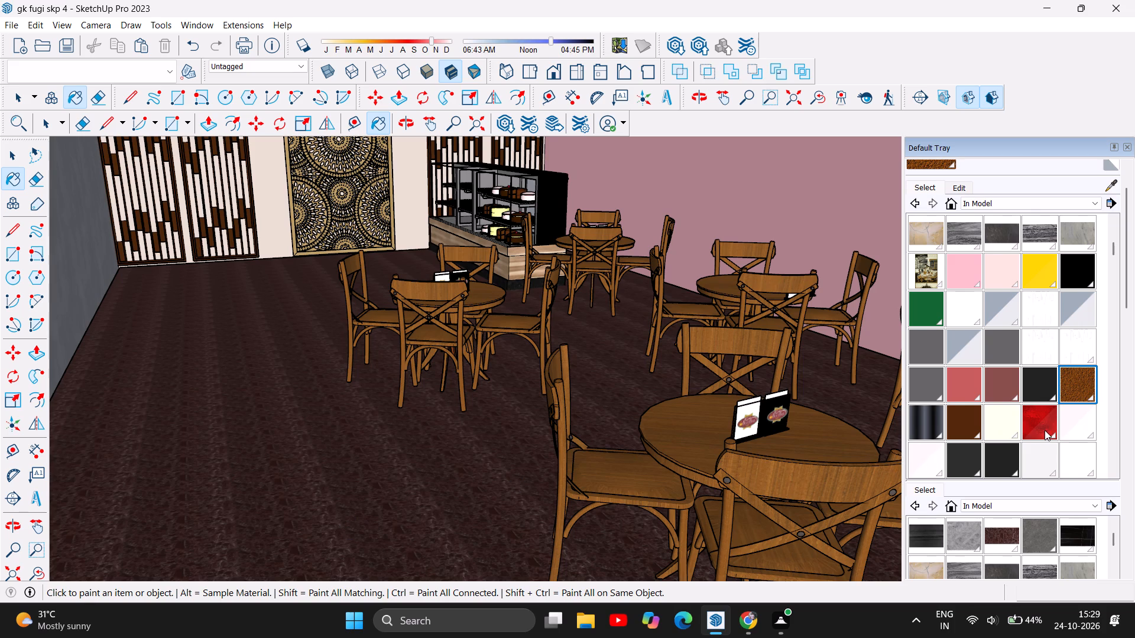
click(1045, 430)
click(726, 194)
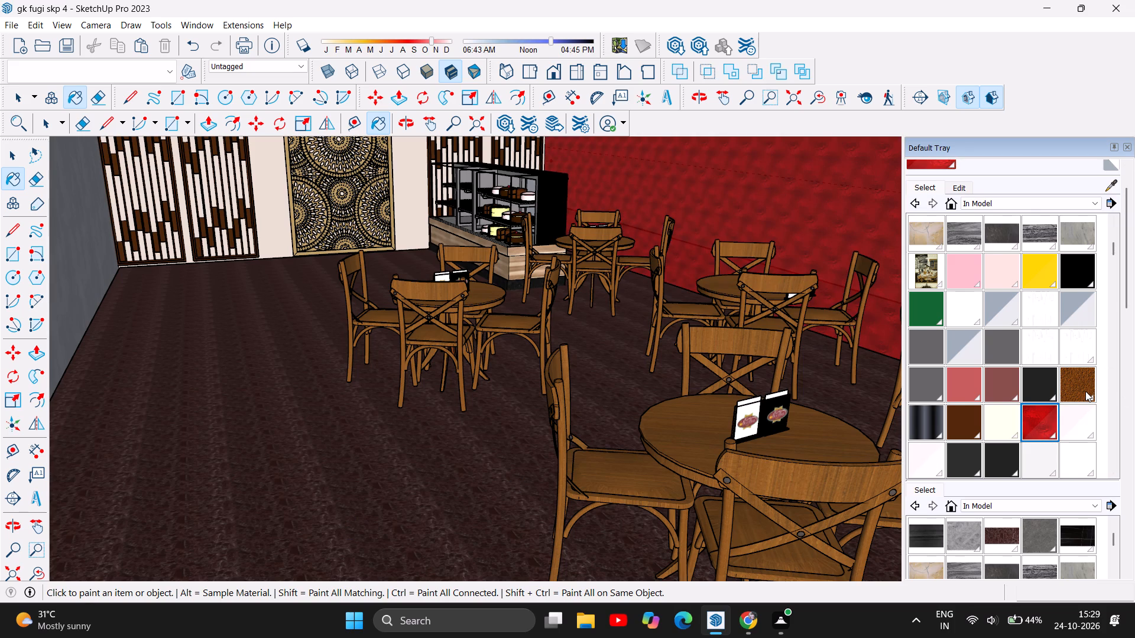
Lower the opacity of the side wall's red glass material to 79.
scroll(992, 205, up, 3)
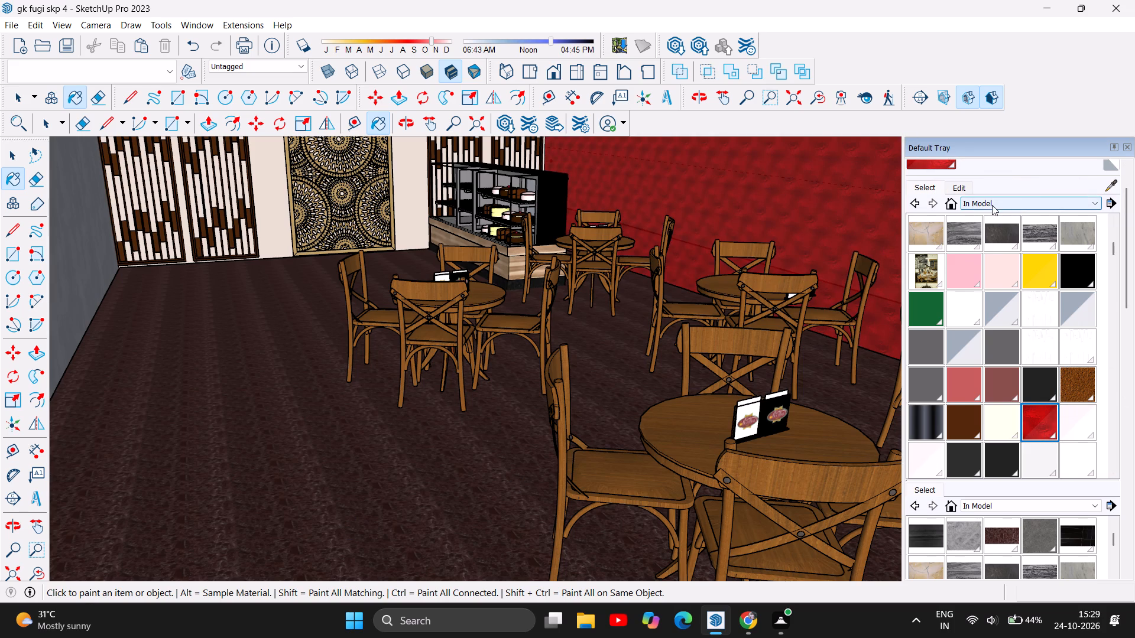
scroll(992, 205, up, 2)
scroll(1078, 167, up, 5)
scroll(1107, 229, up, 3)
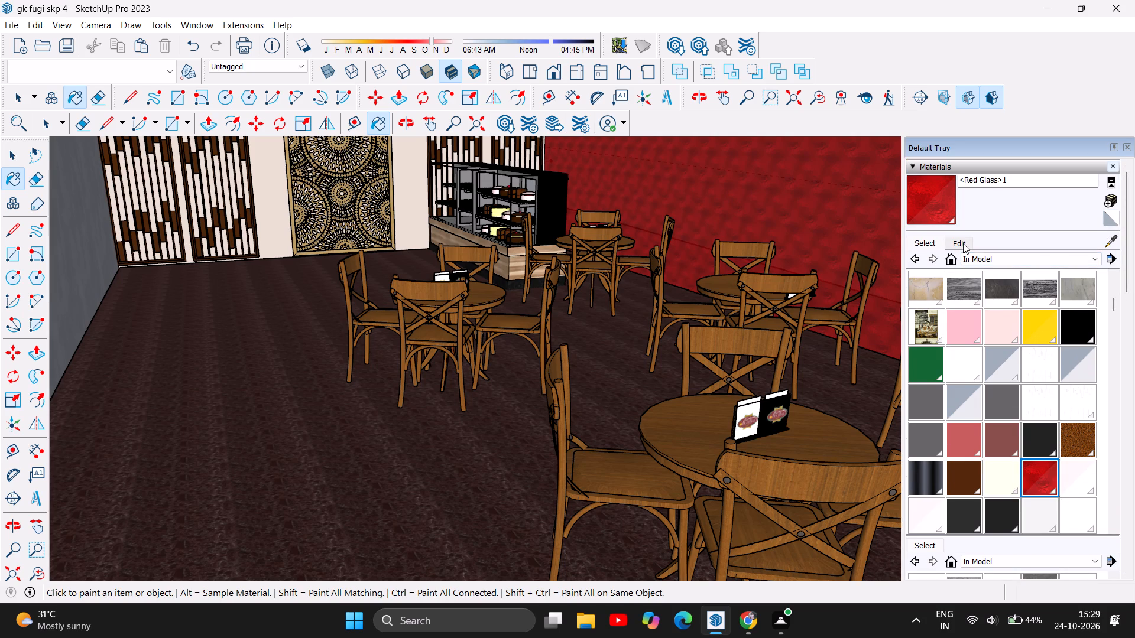
double_click(963, 243)
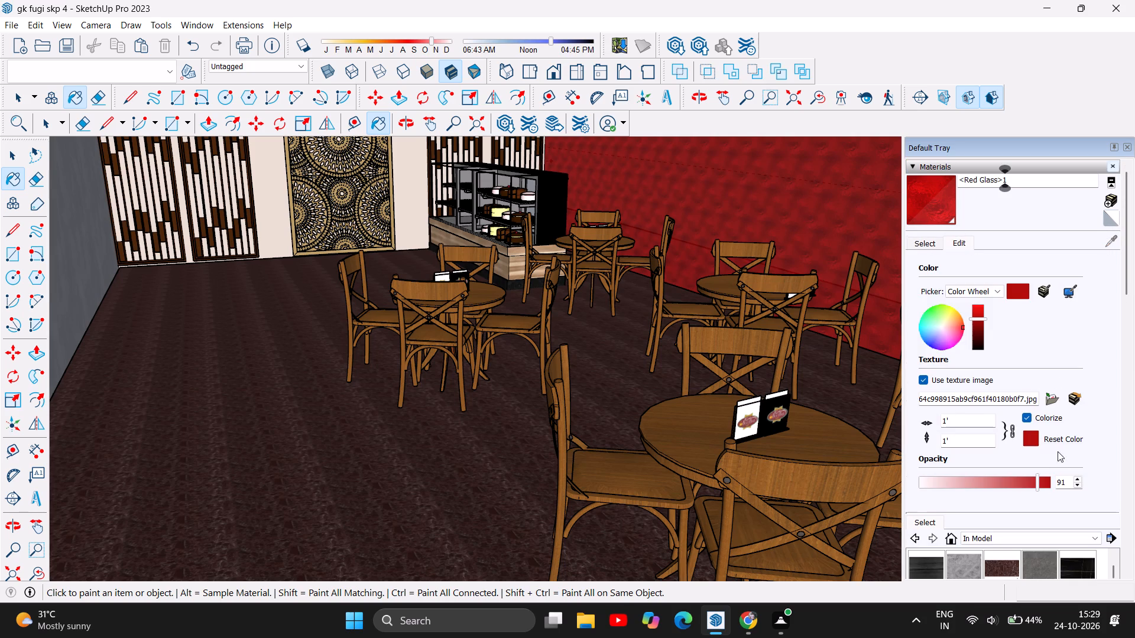
triple_click(1075, 484)
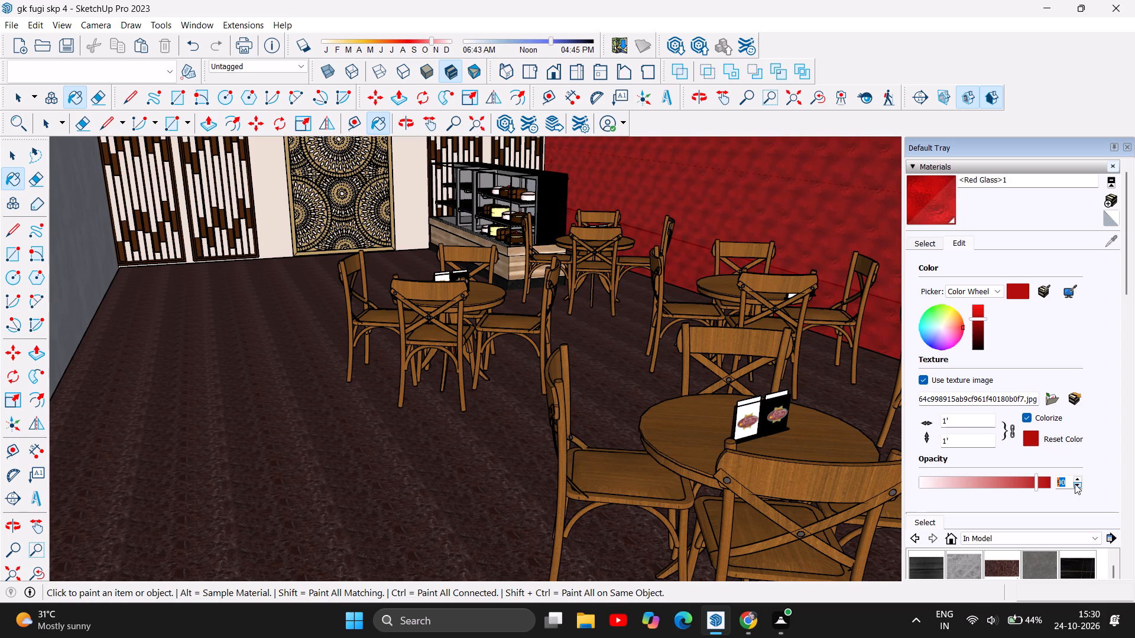
triple_click(1075, 484)
triple_click(1075, 484)
triple_click(1075, 484)
triple_click(1075, 484)
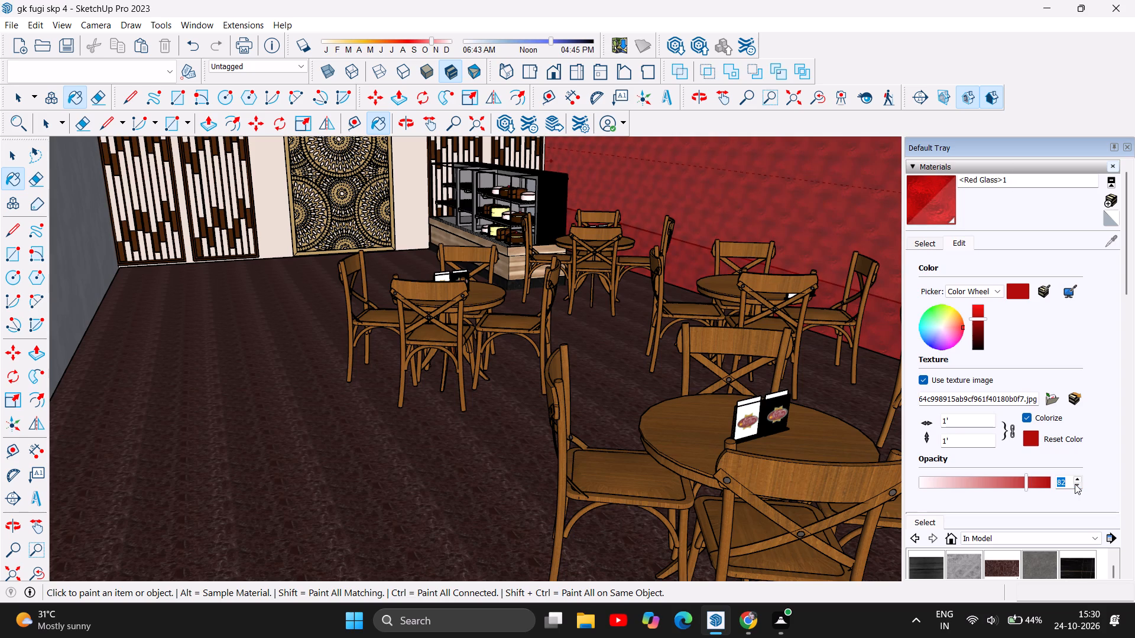
triple_click(1075, 484)
triple_click(1075, 484)
triple_click(1075, 484)
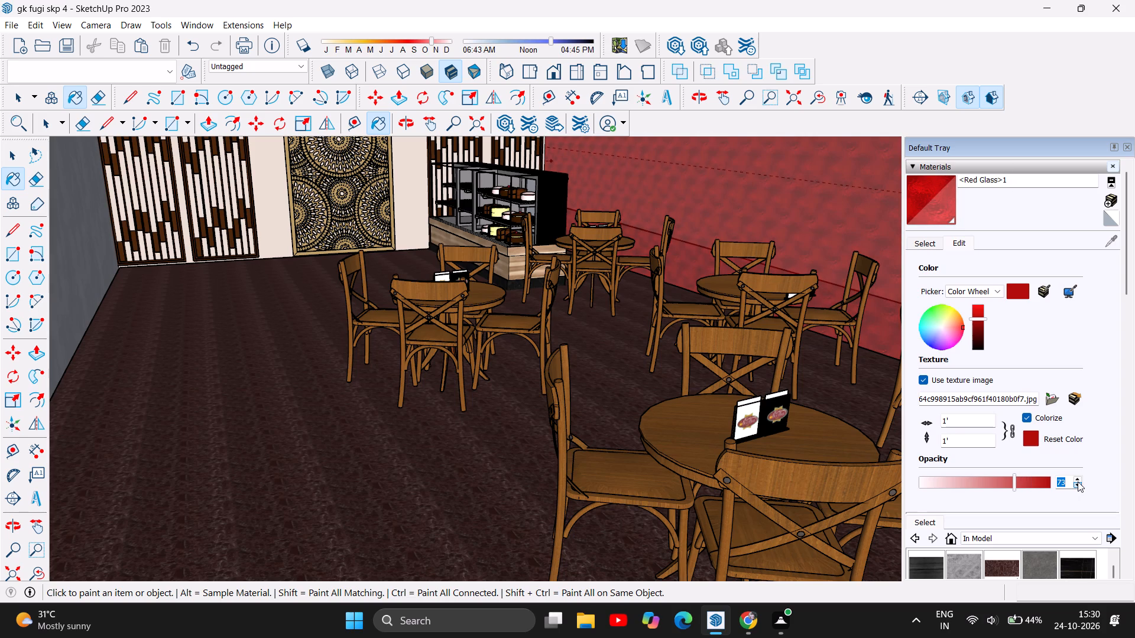
triple_click(1079, 477)
triple_click(1079, 477)
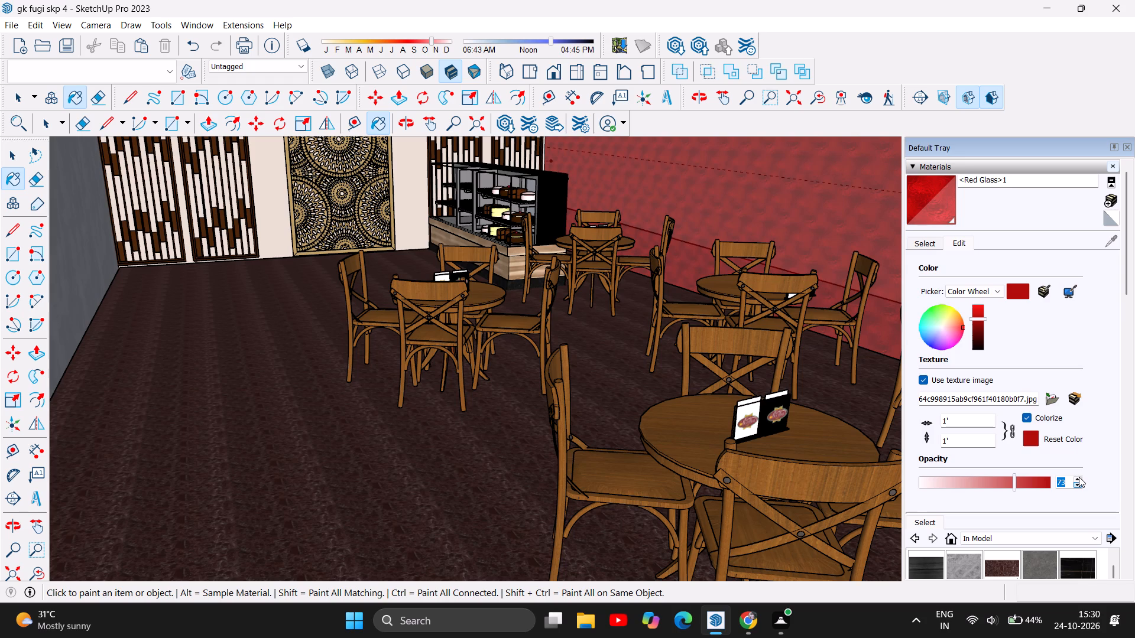
triple_click(1079, 477)
click(1079, 477)
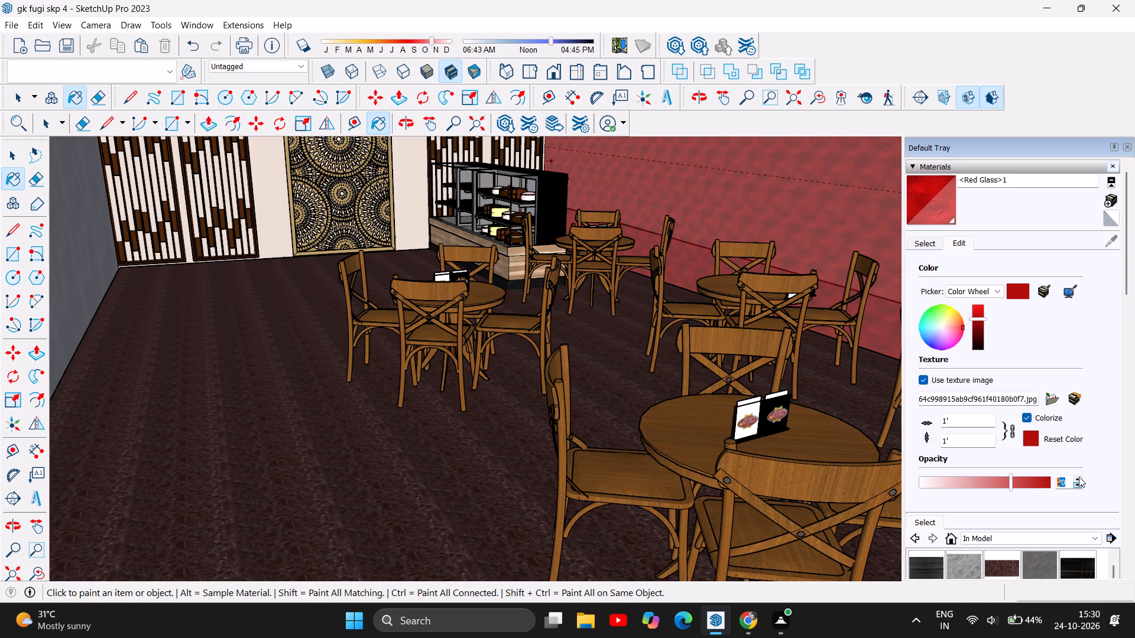
click(1075, 477)
click(1076, 480)
Set the red glass material's texture width to 15'.
click(971, 422)
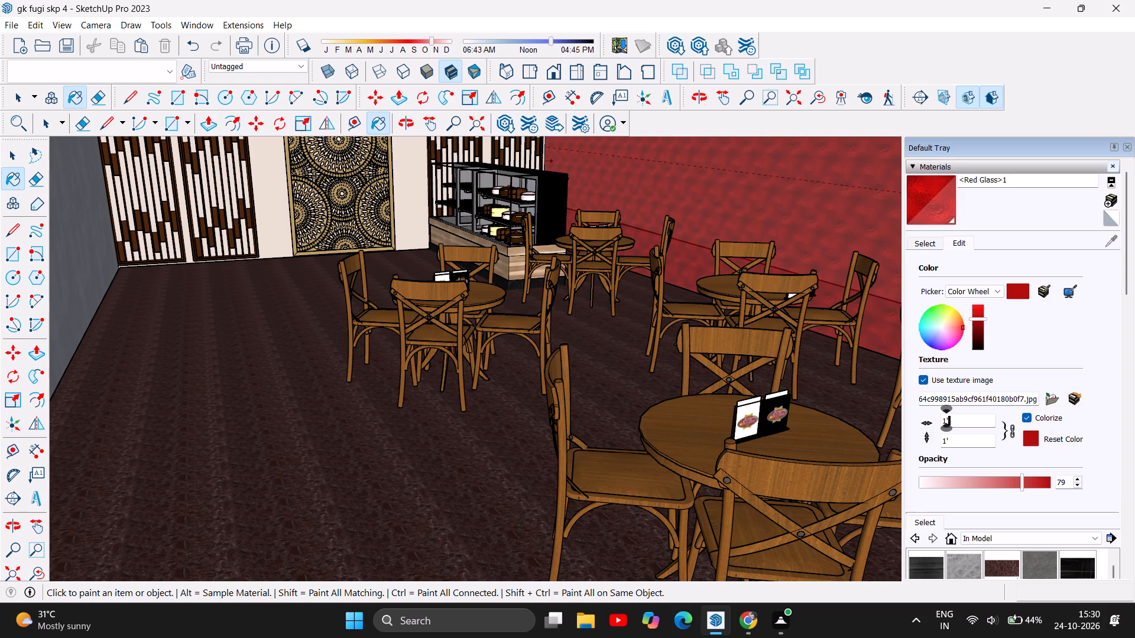
key(BackSpace)
key(BackSpace)
text(15')
key(Return)
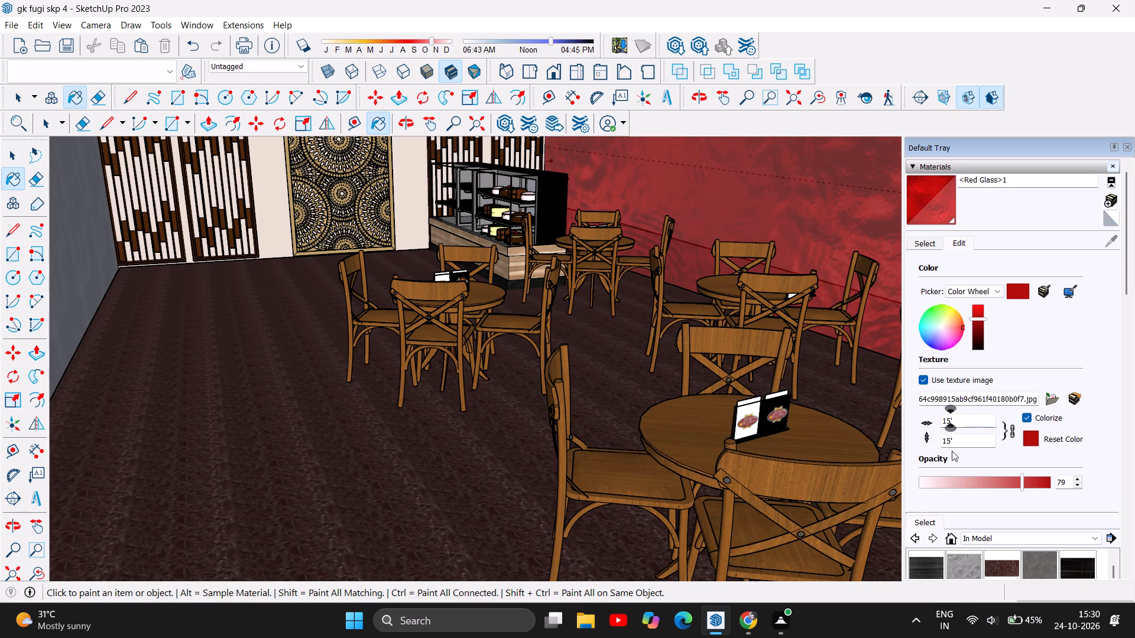
Examine the enlarged red glass texture on the side wall from outside the open front and from inside the café.
scroll(475, 463, down, 2)
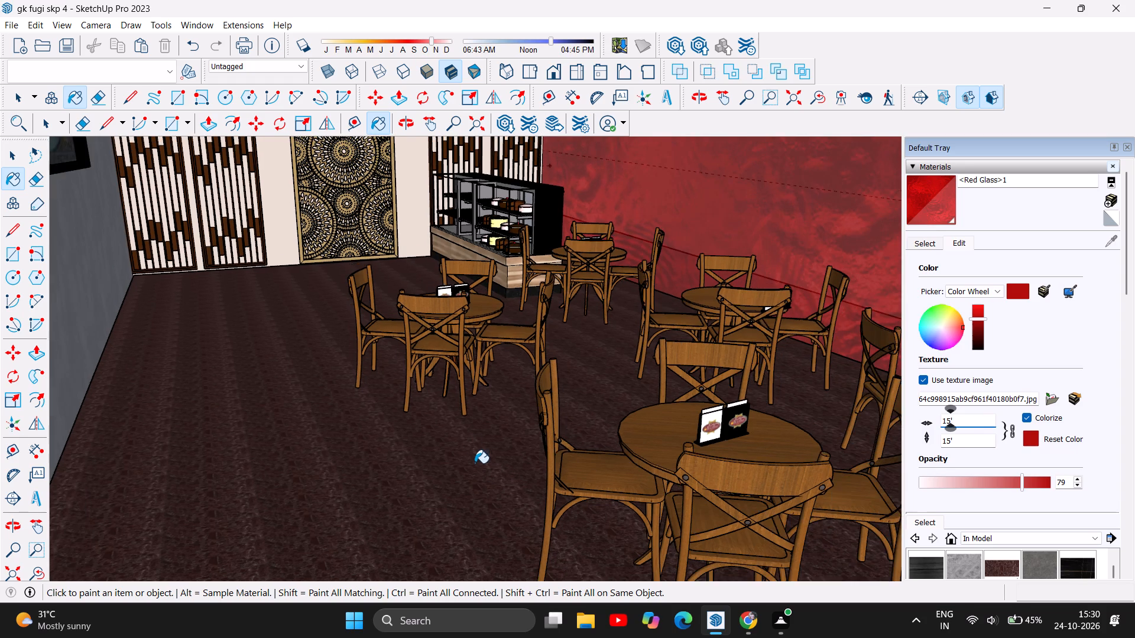
scroll(452, 393, down, 6)
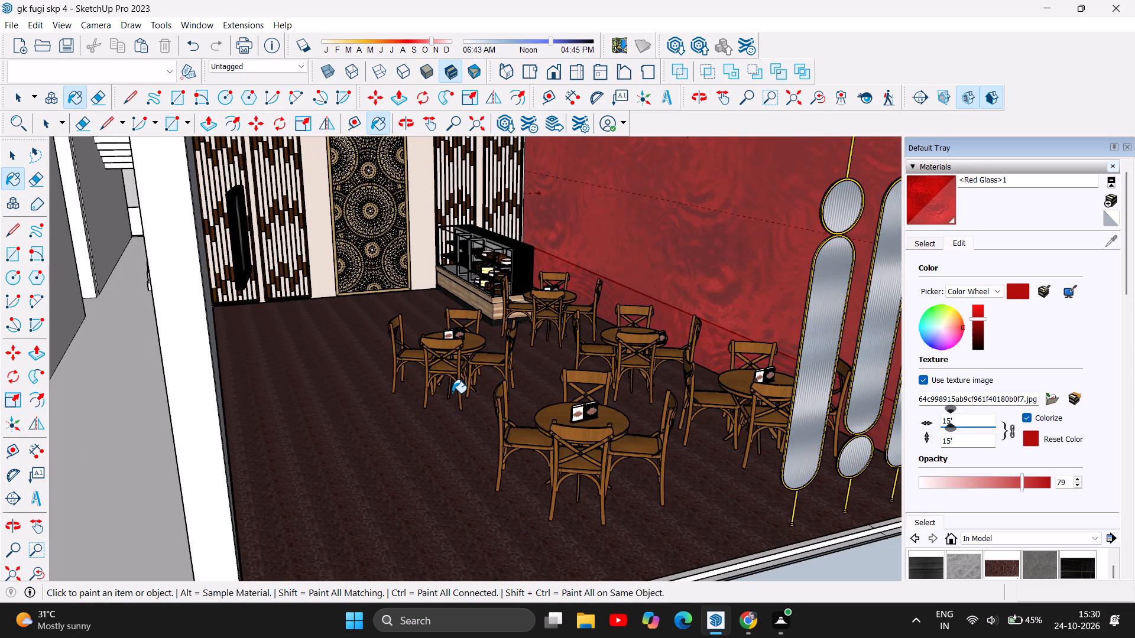
scroll(452, 393, down, 5)
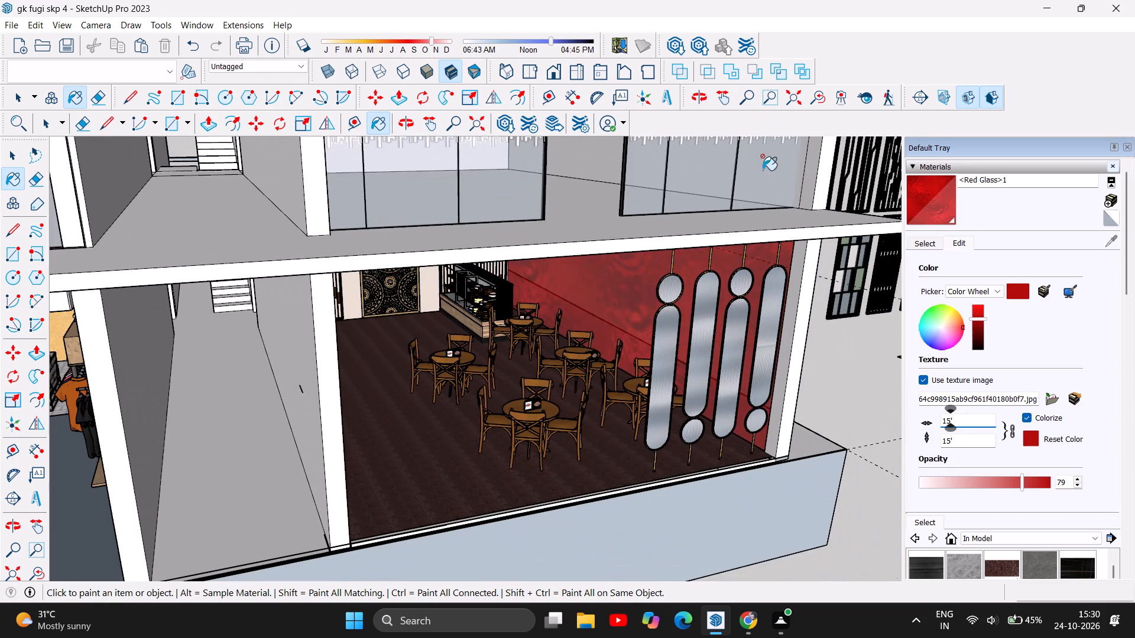
click(412, 122)
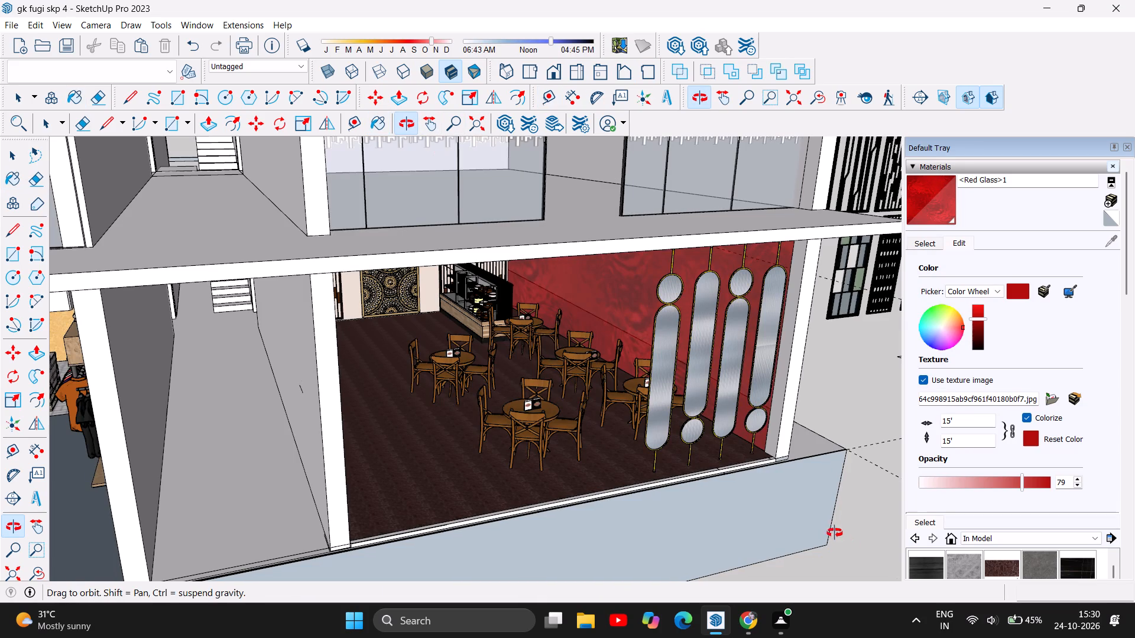
drag(833, 530, 795, 484)
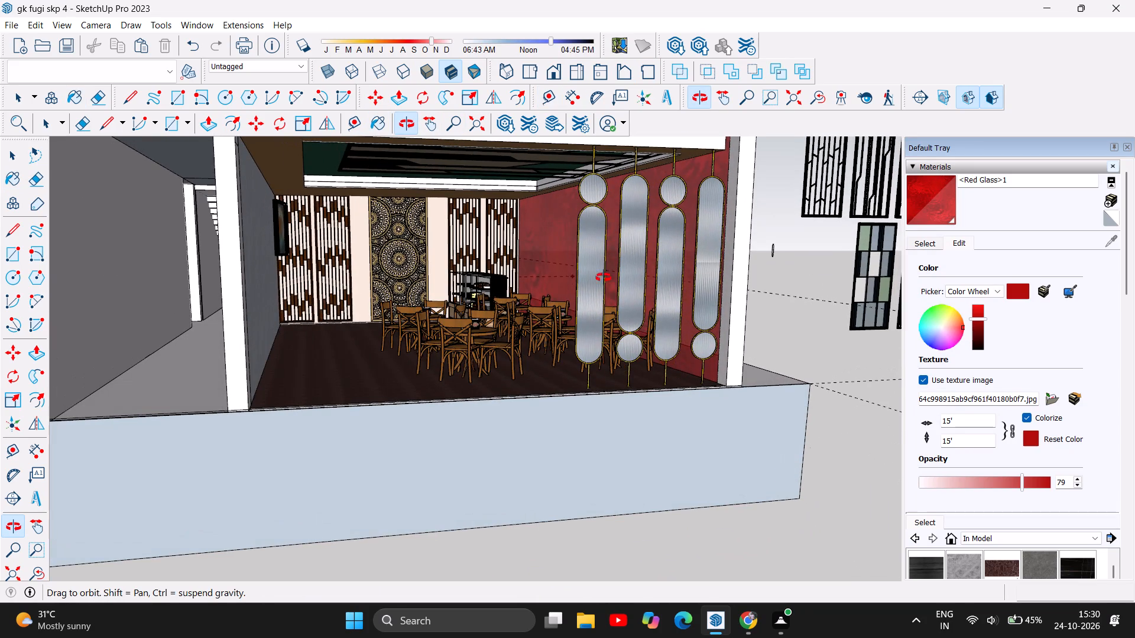
scroll(566, 230, up, 4)
drag(565, 321, 581, 320)
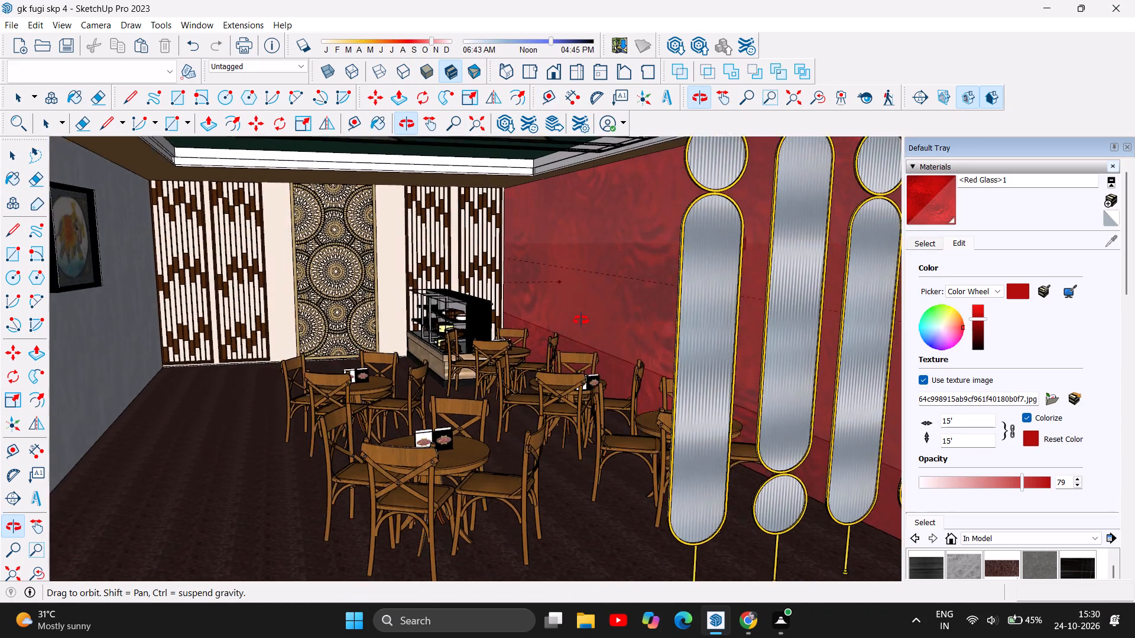
drag(581, 320, 601, 332)
scroll(654, 289, up, 2)
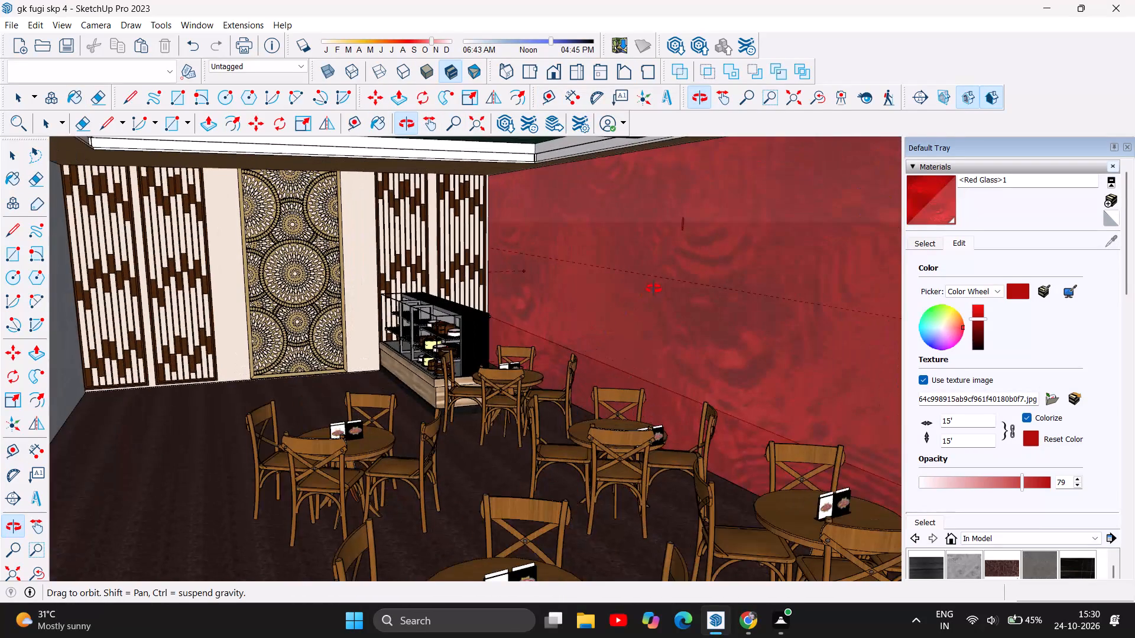
scroll(654, 289, up, 1)
drag(660, 298, 648, 300)
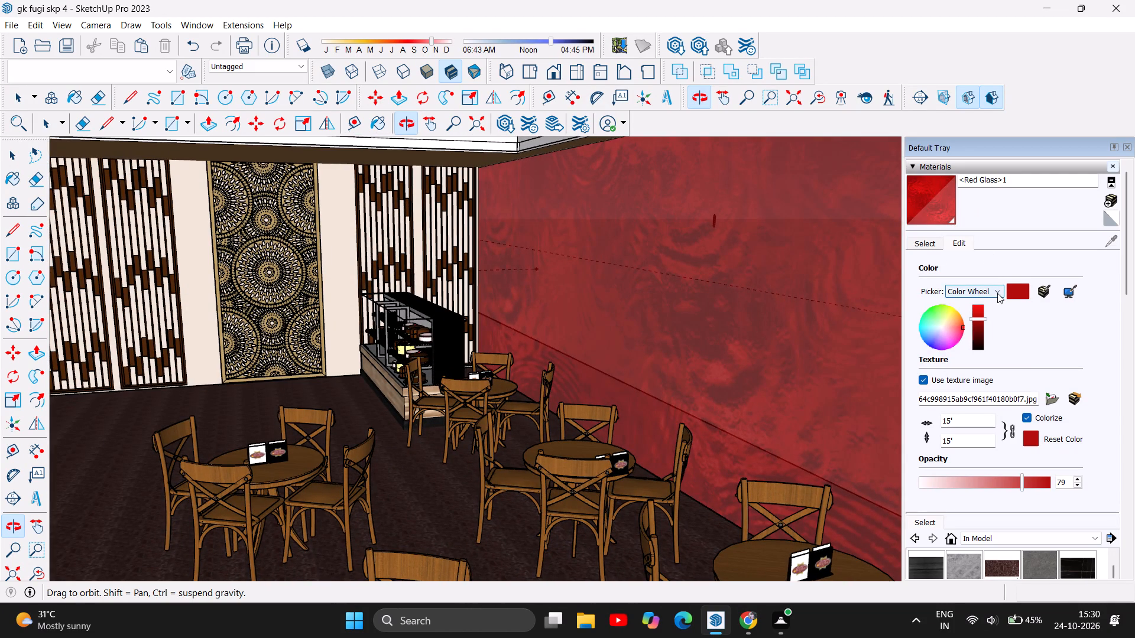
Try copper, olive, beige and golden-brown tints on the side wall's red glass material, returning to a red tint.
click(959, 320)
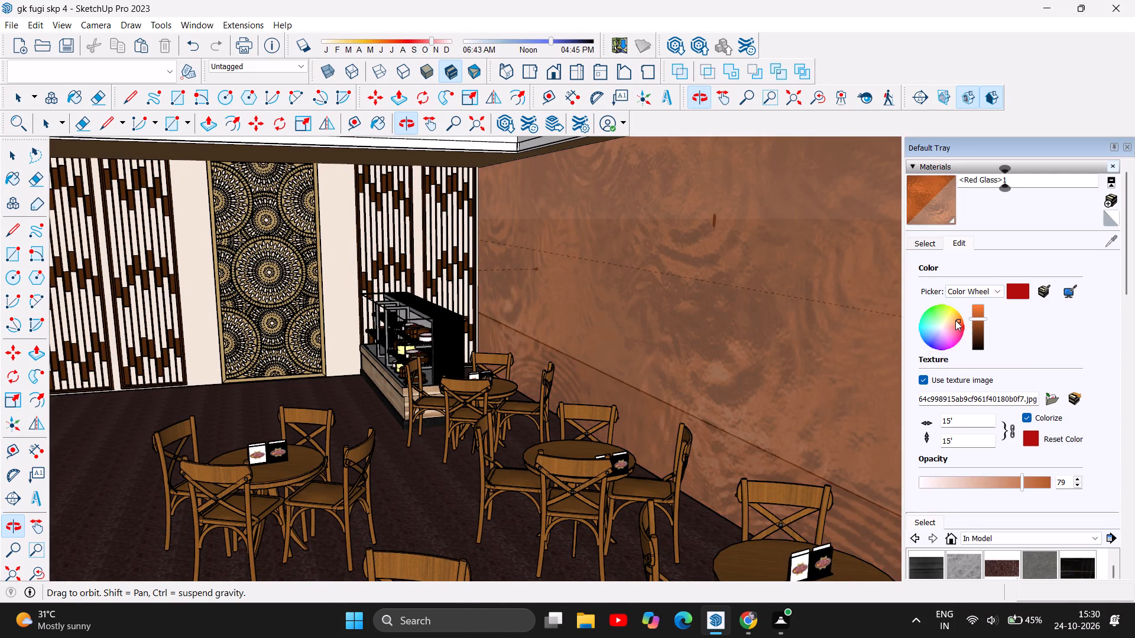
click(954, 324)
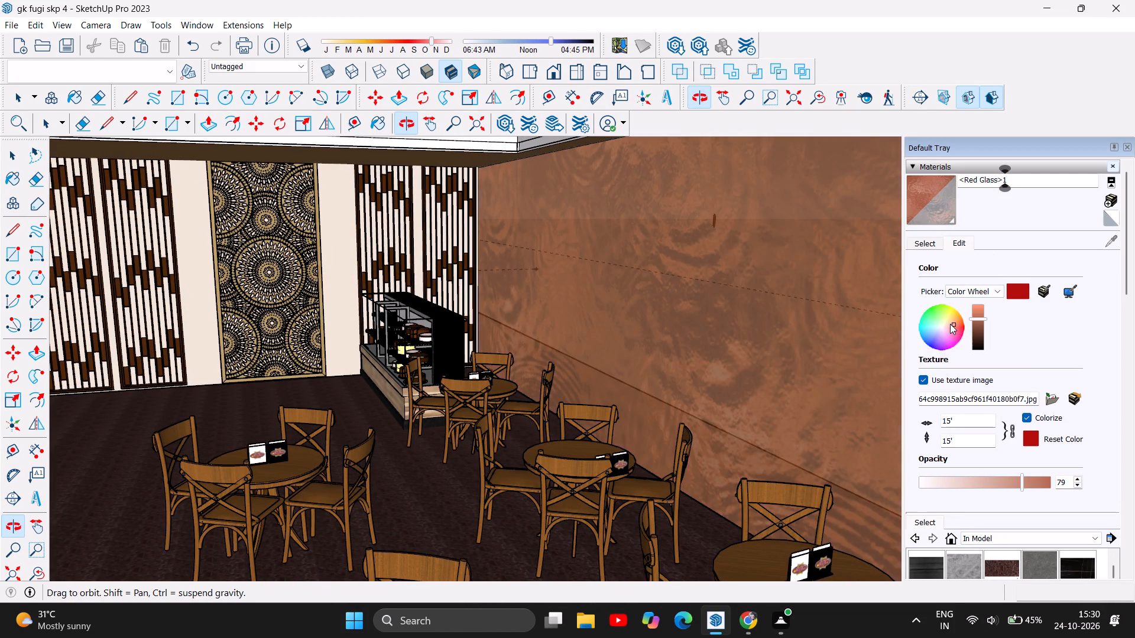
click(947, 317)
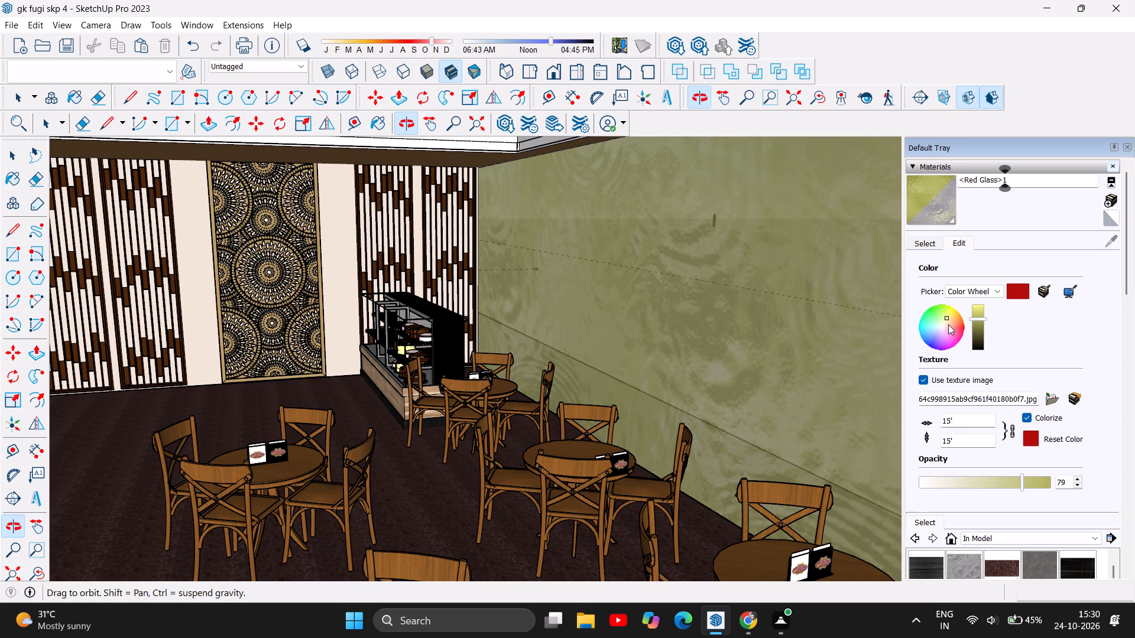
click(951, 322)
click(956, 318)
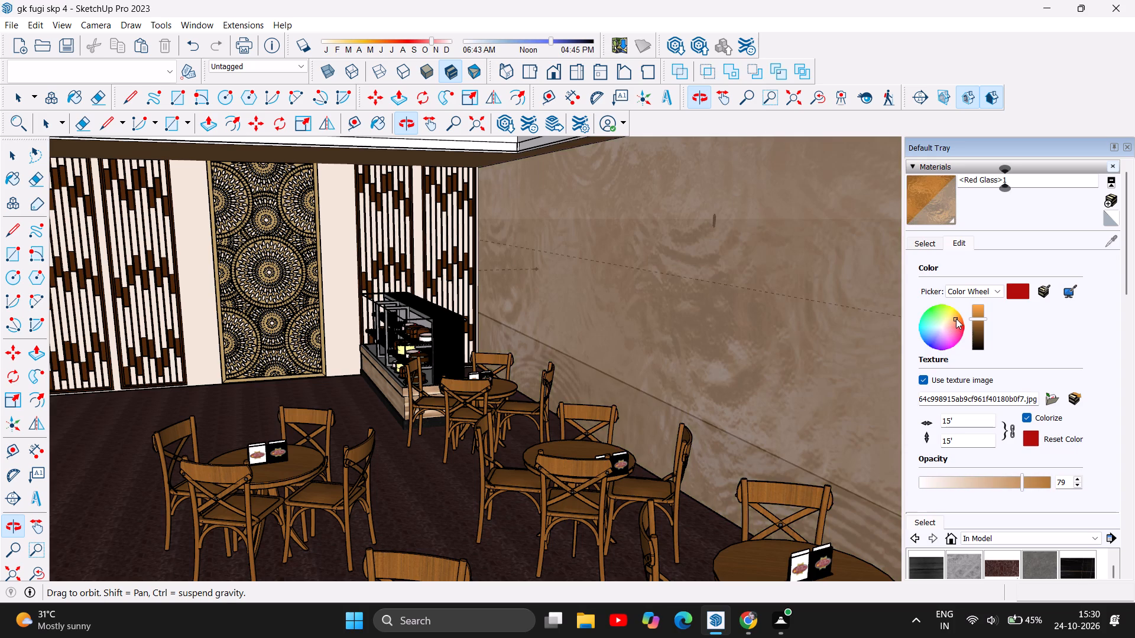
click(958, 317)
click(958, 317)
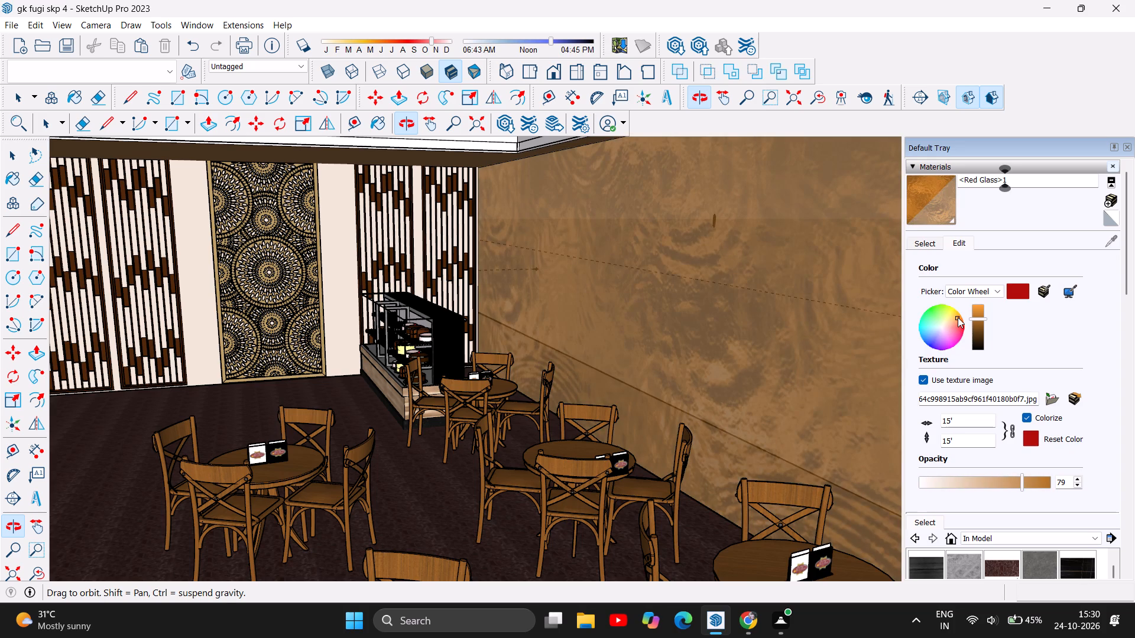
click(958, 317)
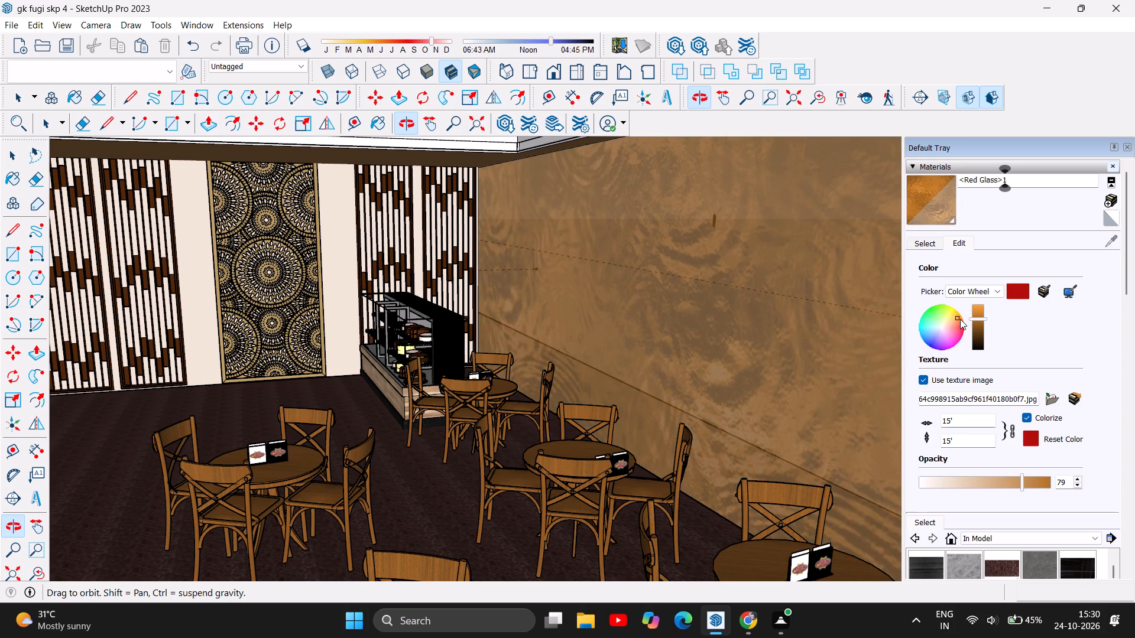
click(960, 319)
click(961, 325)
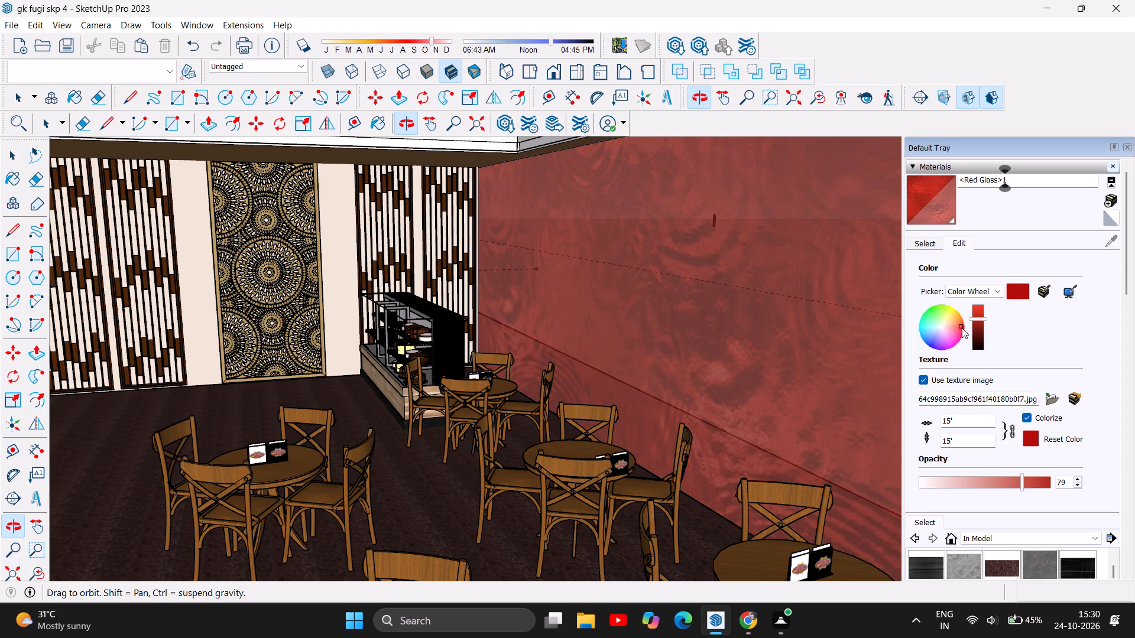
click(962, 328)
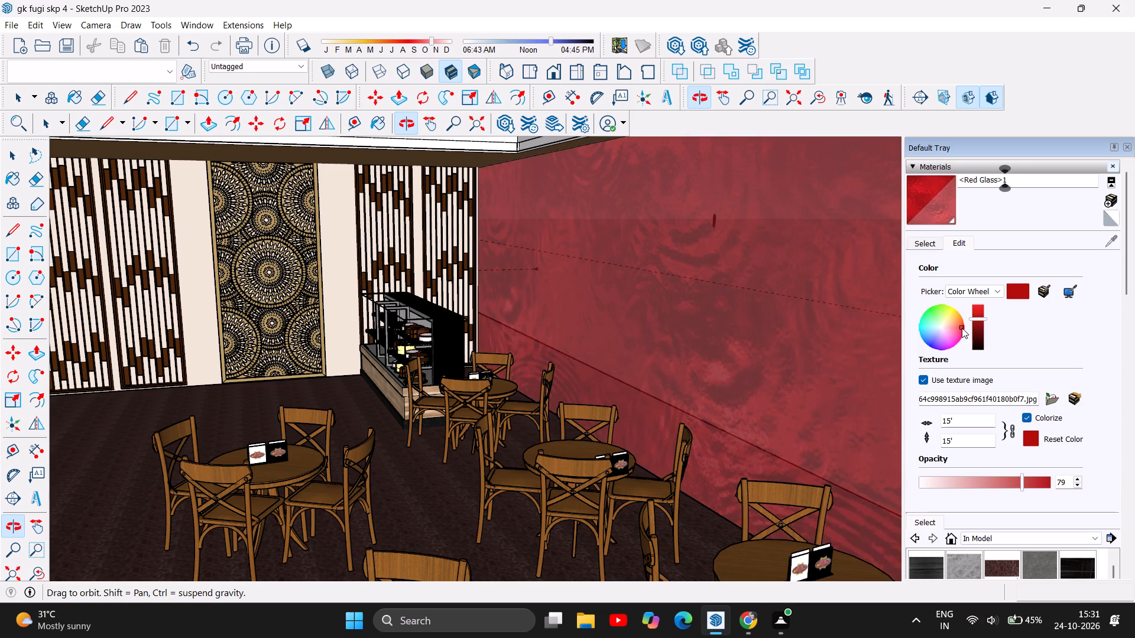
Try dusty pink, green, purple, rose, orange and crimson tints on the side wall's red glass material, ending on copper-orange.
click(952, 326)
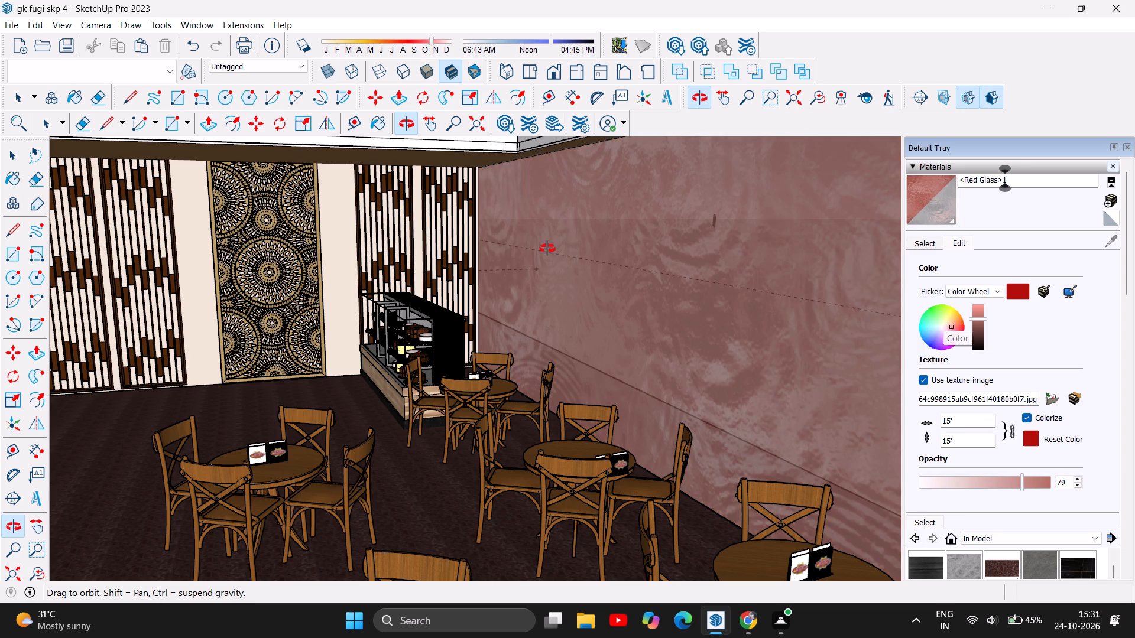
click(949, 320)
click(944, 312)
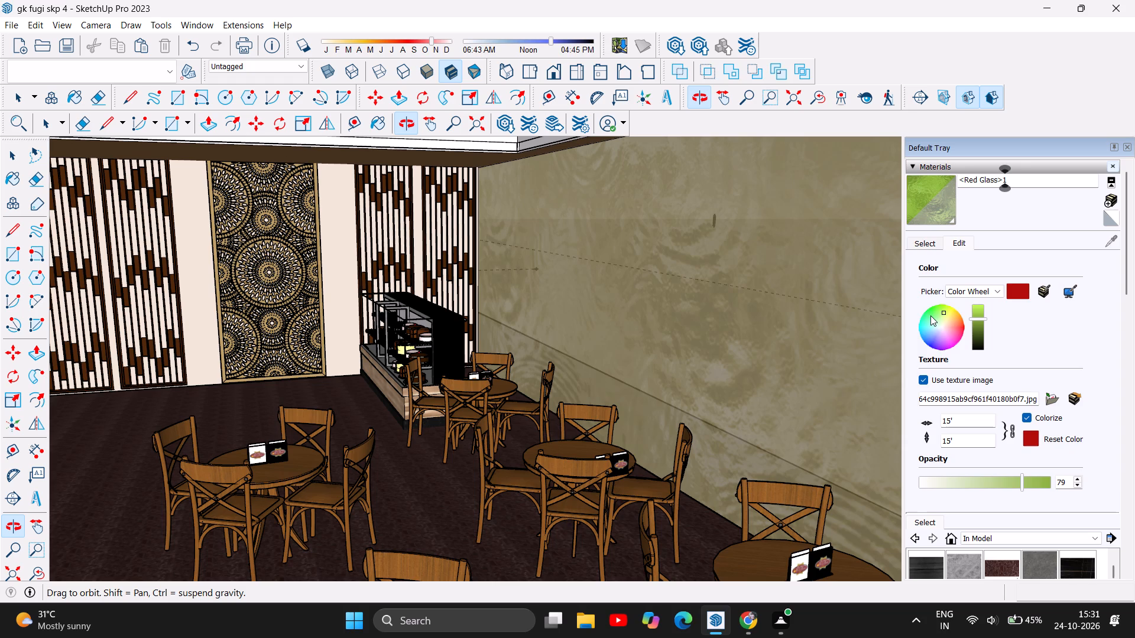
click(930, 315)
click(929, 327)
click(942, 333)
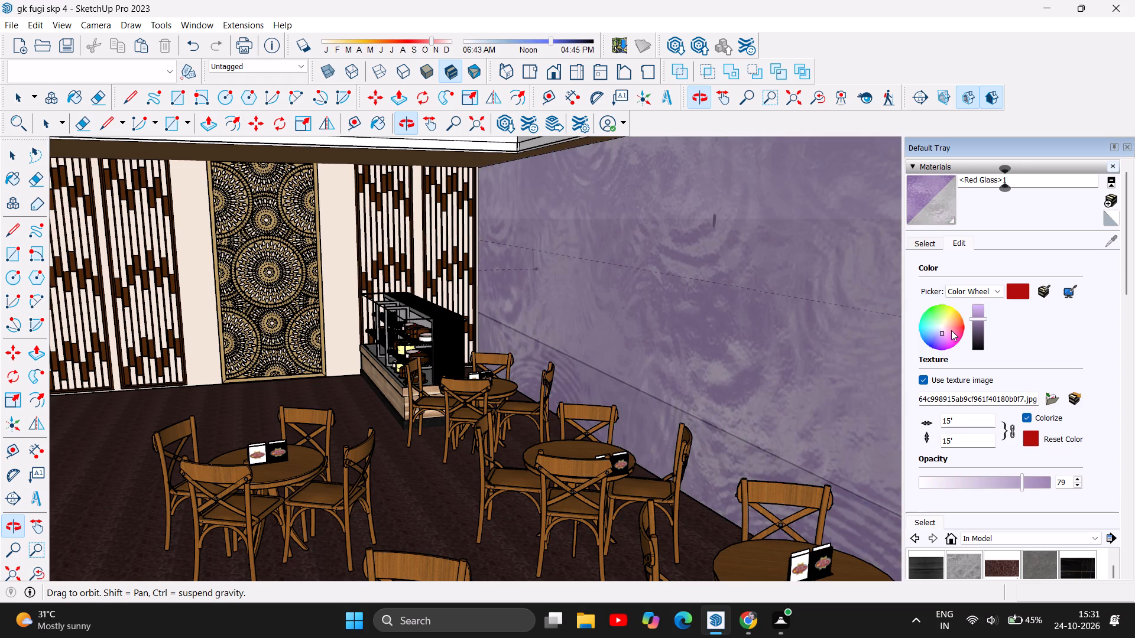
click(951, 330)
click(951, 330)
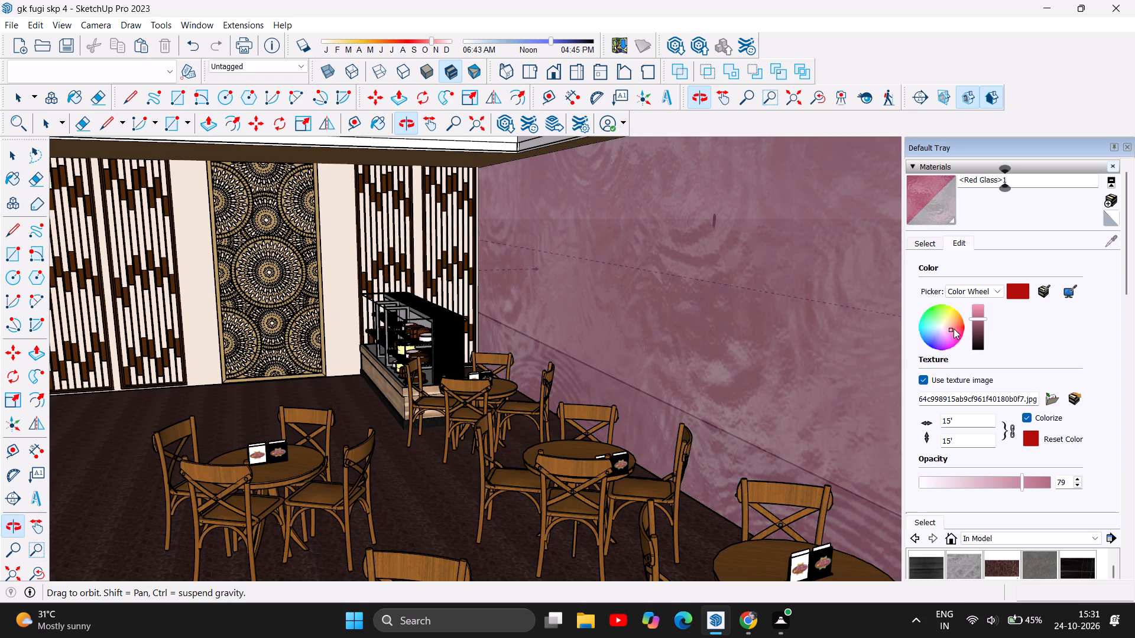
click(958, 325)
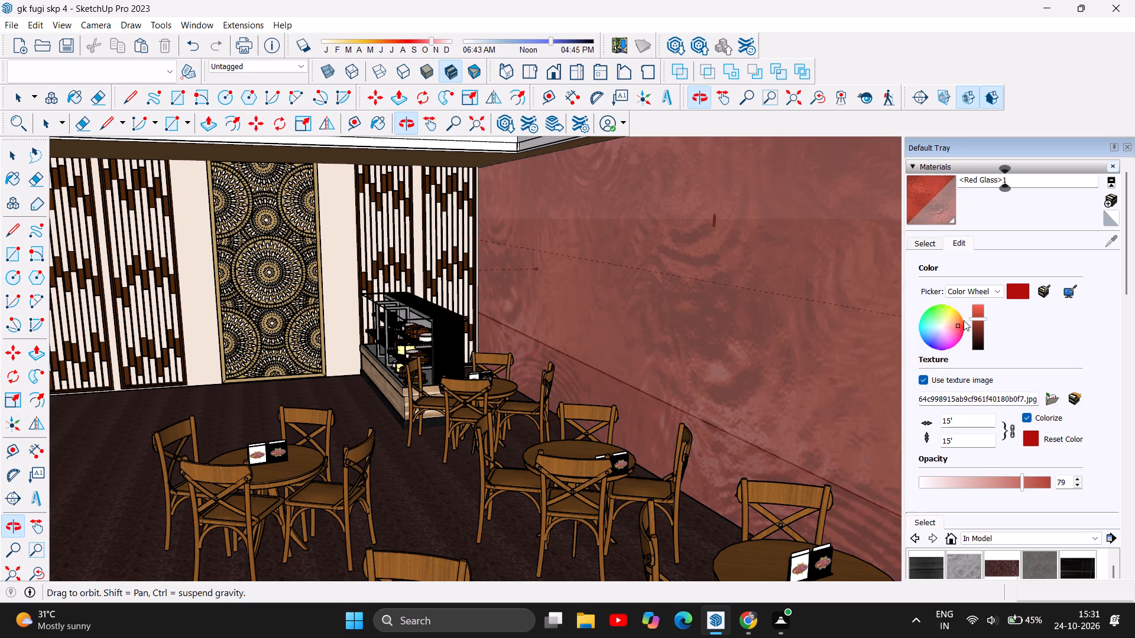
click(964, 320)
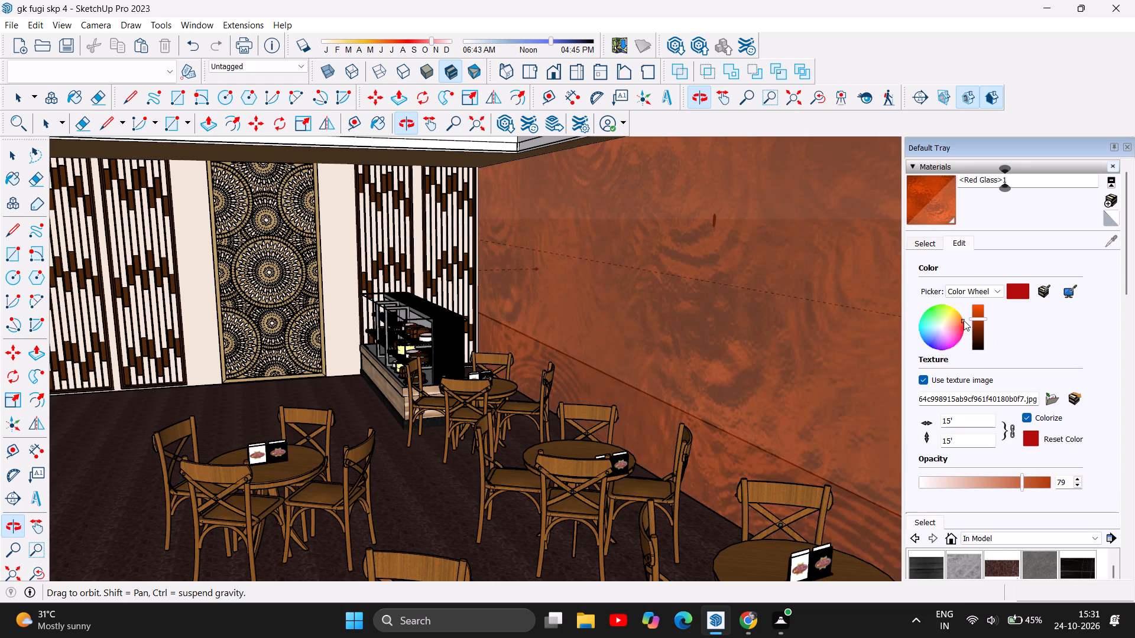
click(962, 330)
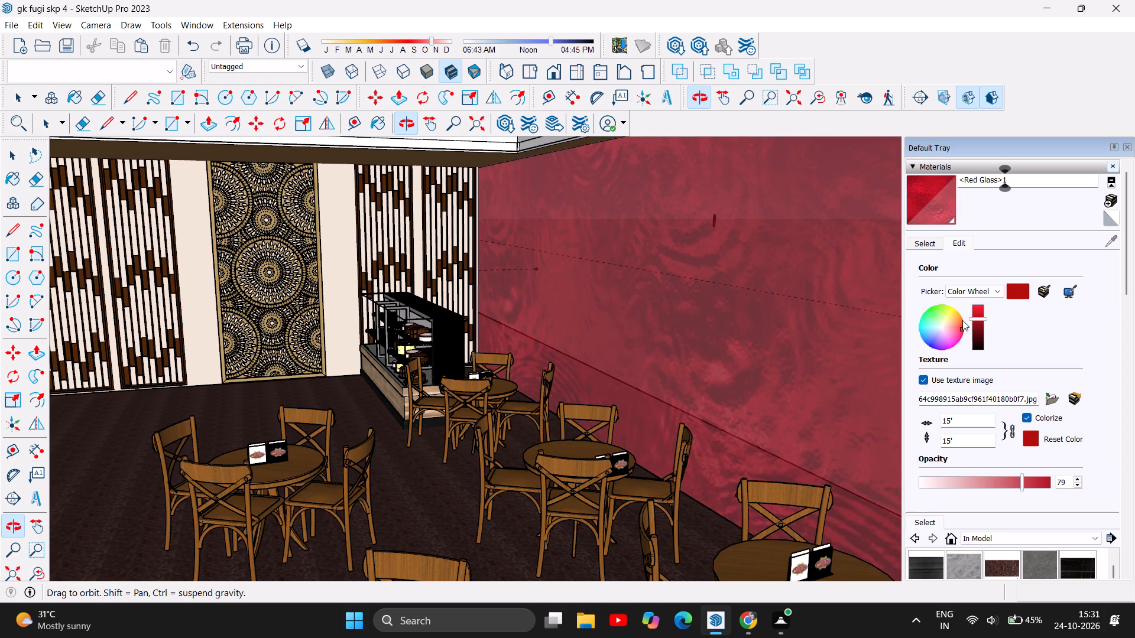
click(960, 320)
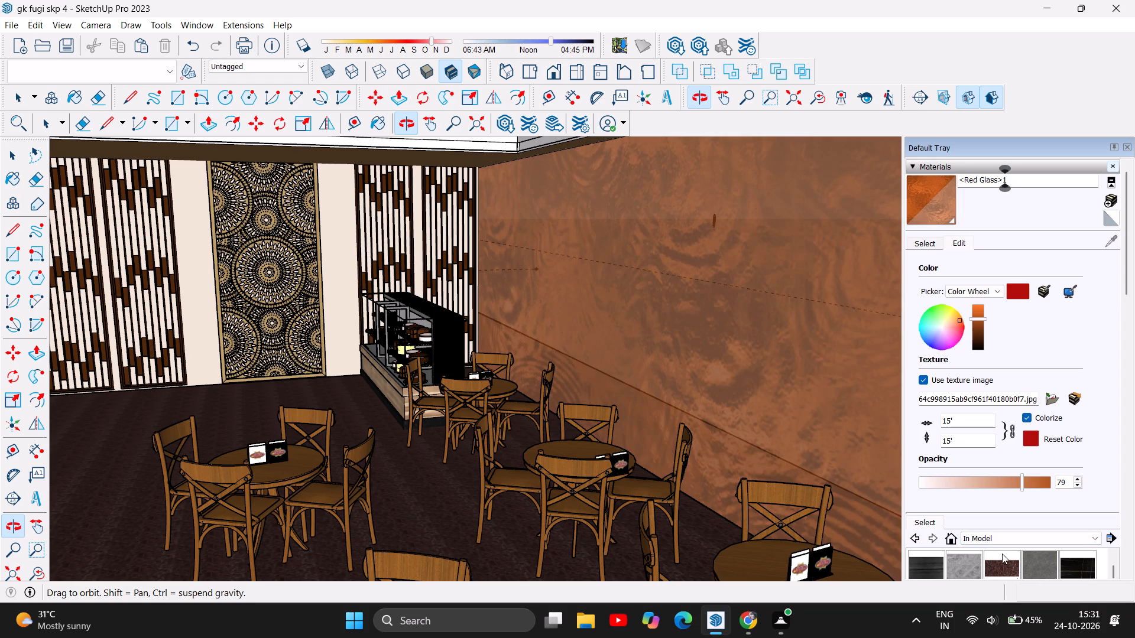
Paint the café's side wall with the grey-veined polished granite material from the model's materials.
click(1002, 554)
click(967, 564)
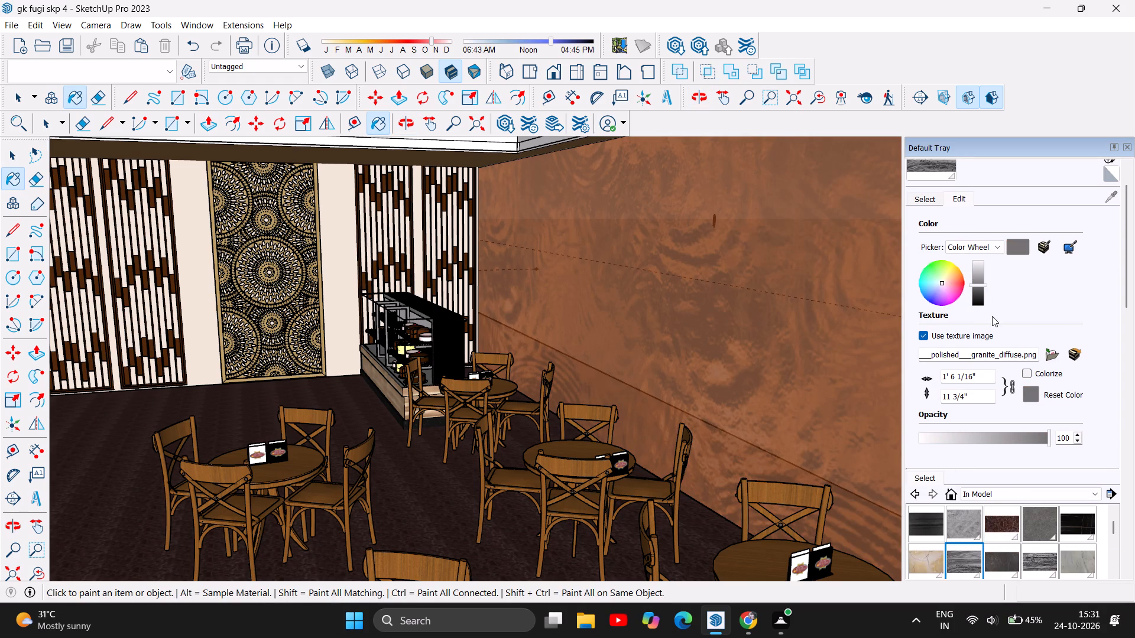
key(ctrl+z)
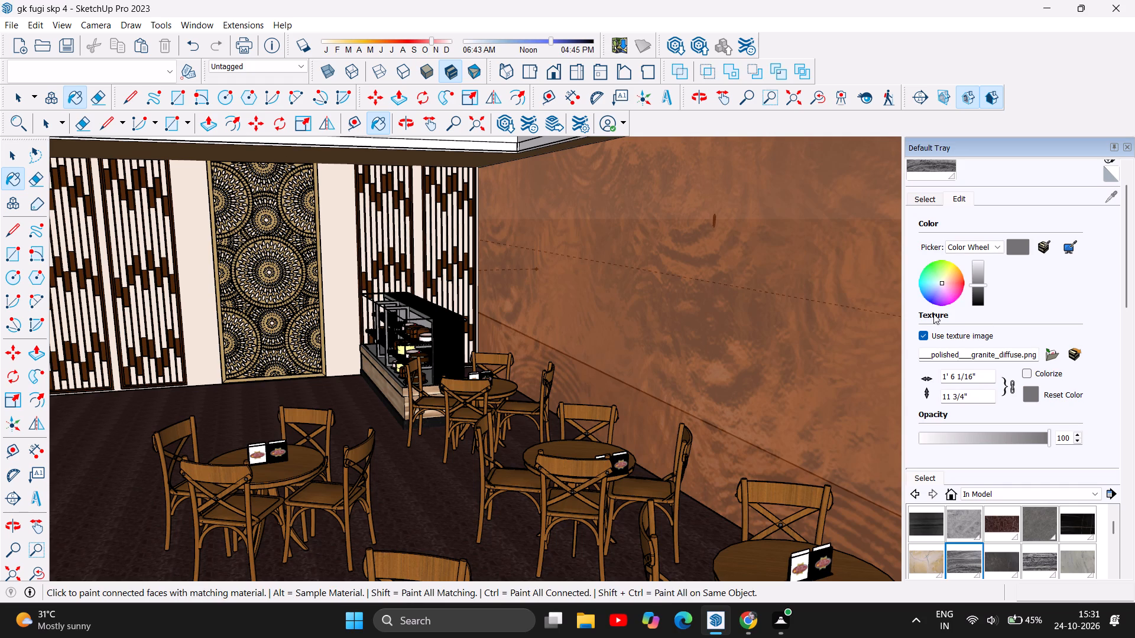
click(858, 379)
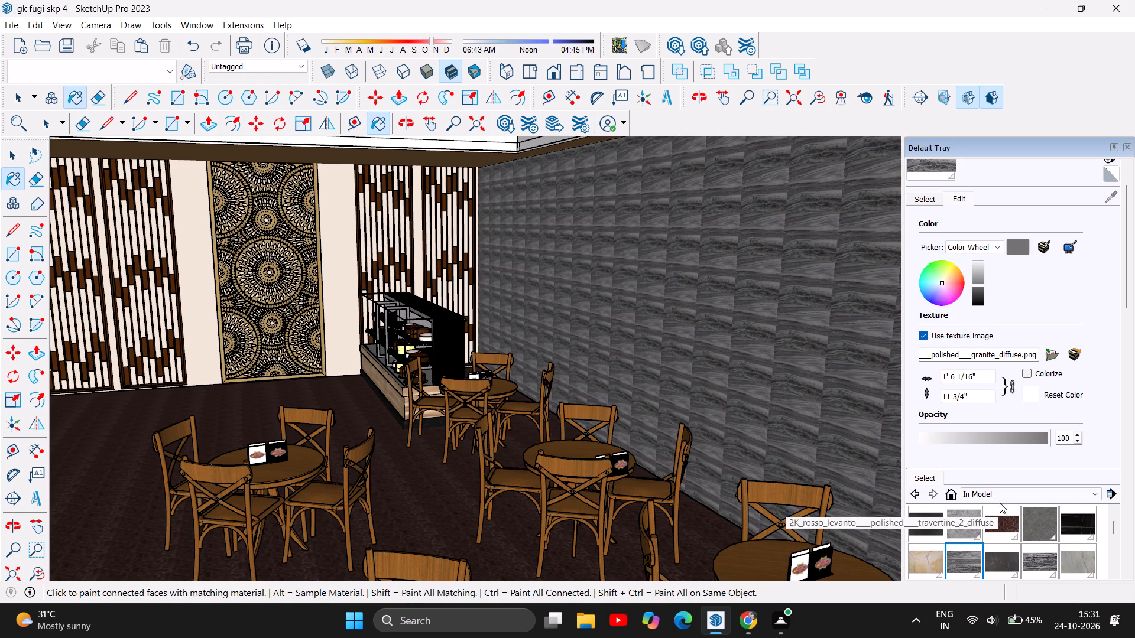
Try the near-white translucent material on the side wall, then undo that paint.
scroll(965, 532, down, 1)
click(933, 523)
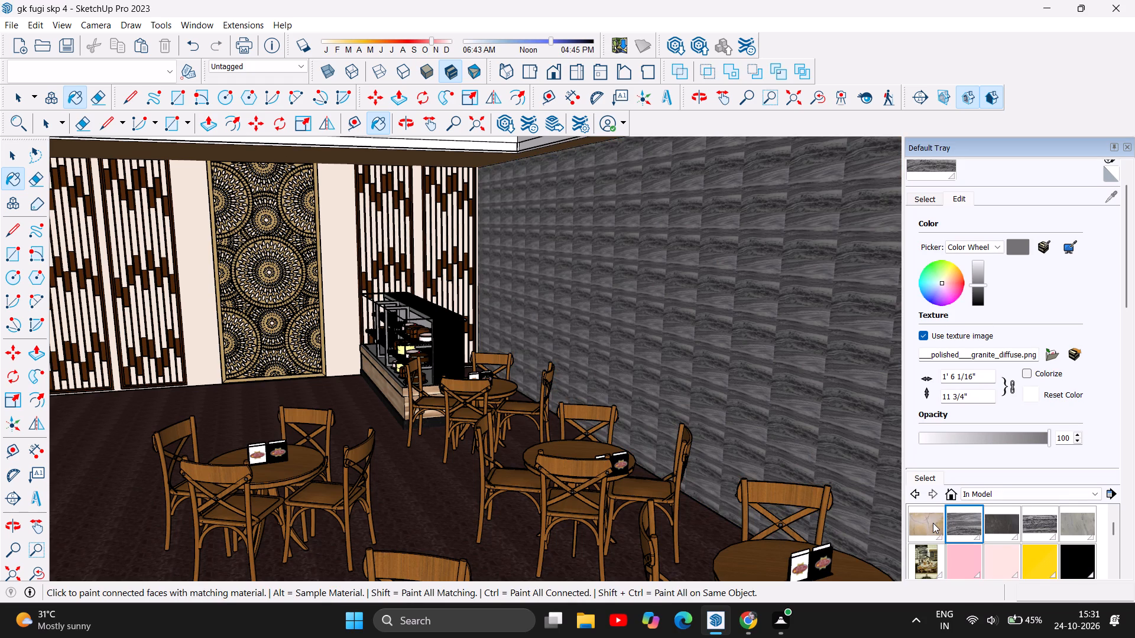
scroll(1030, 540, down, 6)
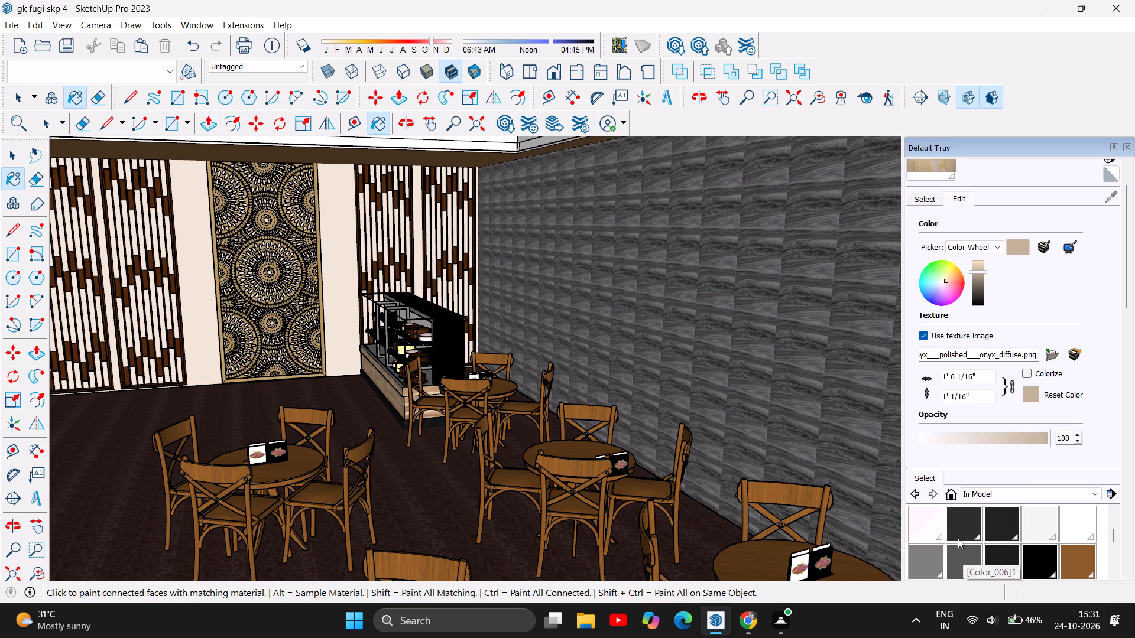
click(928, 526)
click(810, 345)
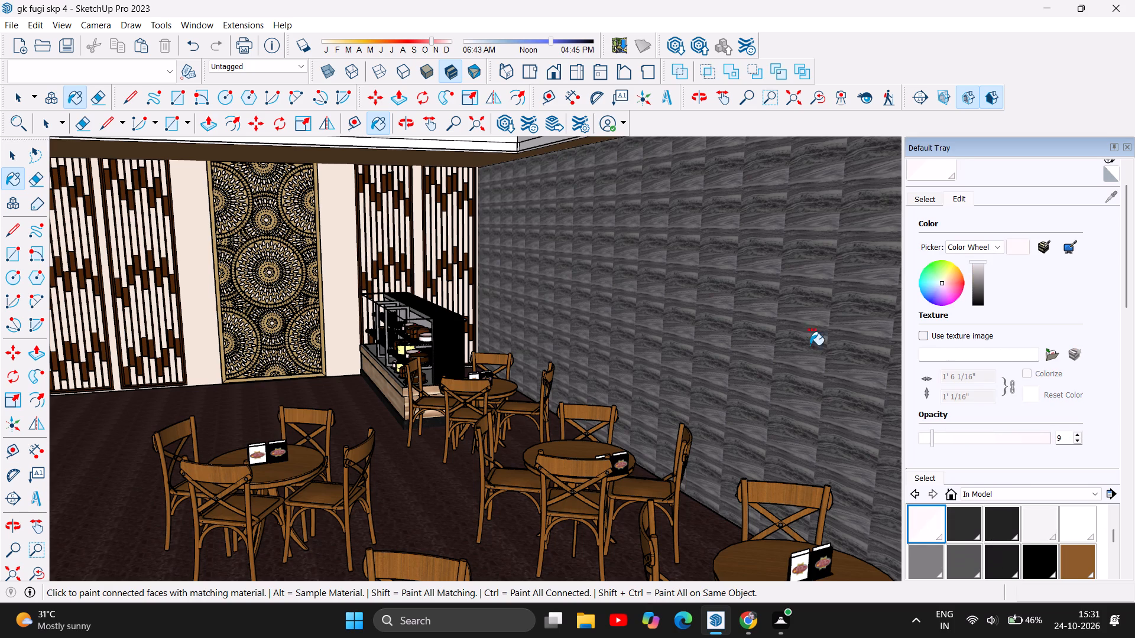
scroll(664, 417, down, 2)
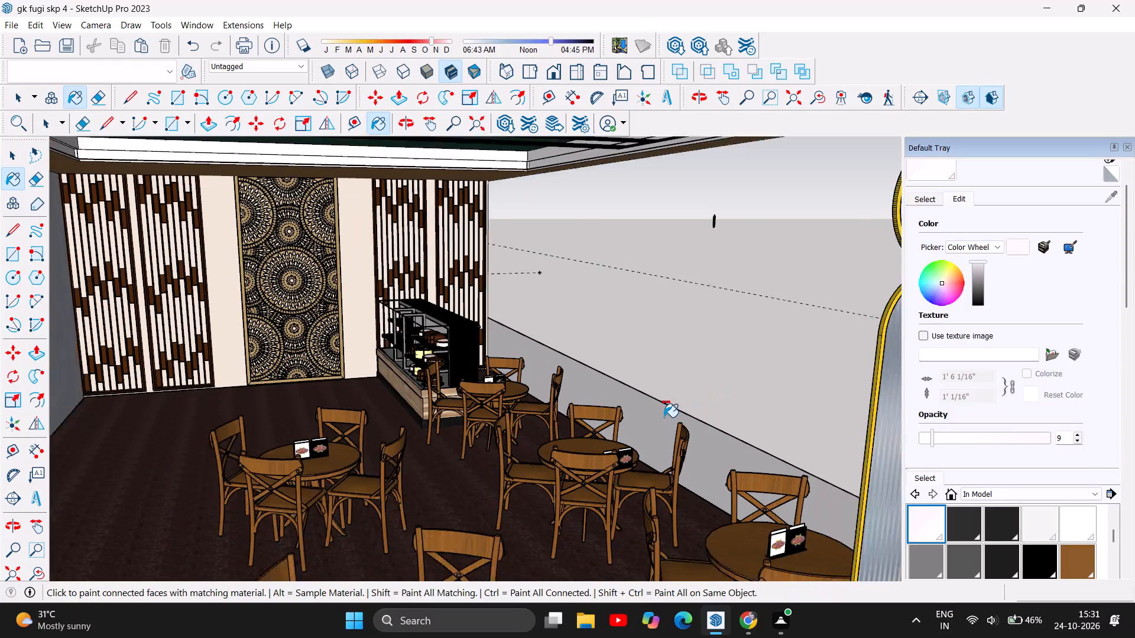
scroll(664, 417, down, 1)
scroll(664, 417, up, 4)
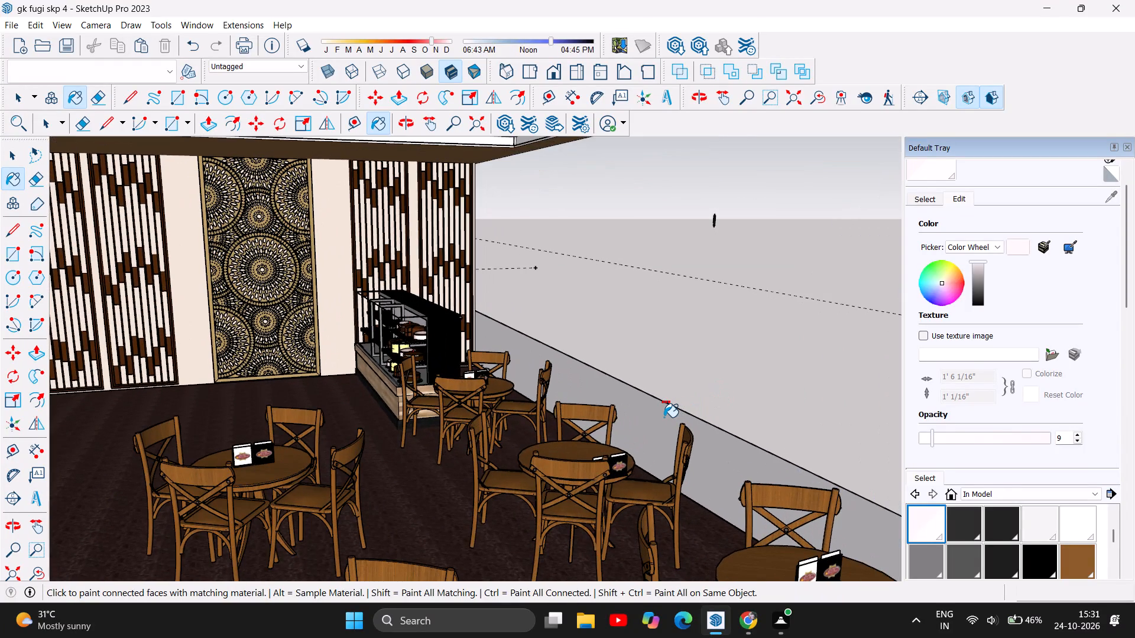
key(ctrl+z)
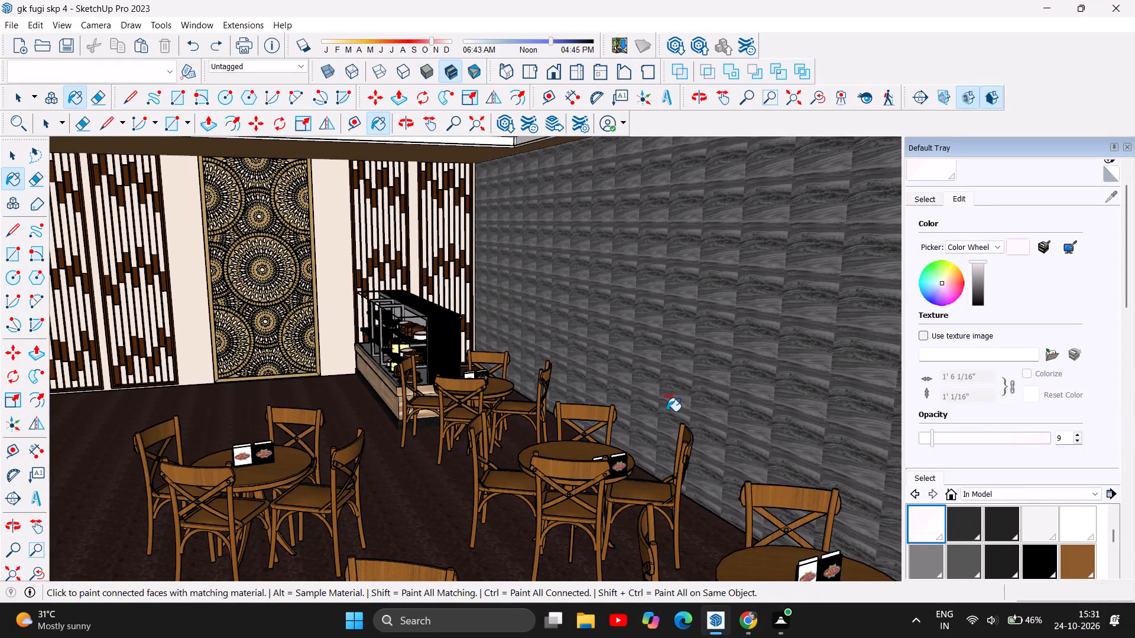
Paint the café's side wall with the dark brown textured material from the model's materials.
scroll(1037, 548, up, 3)
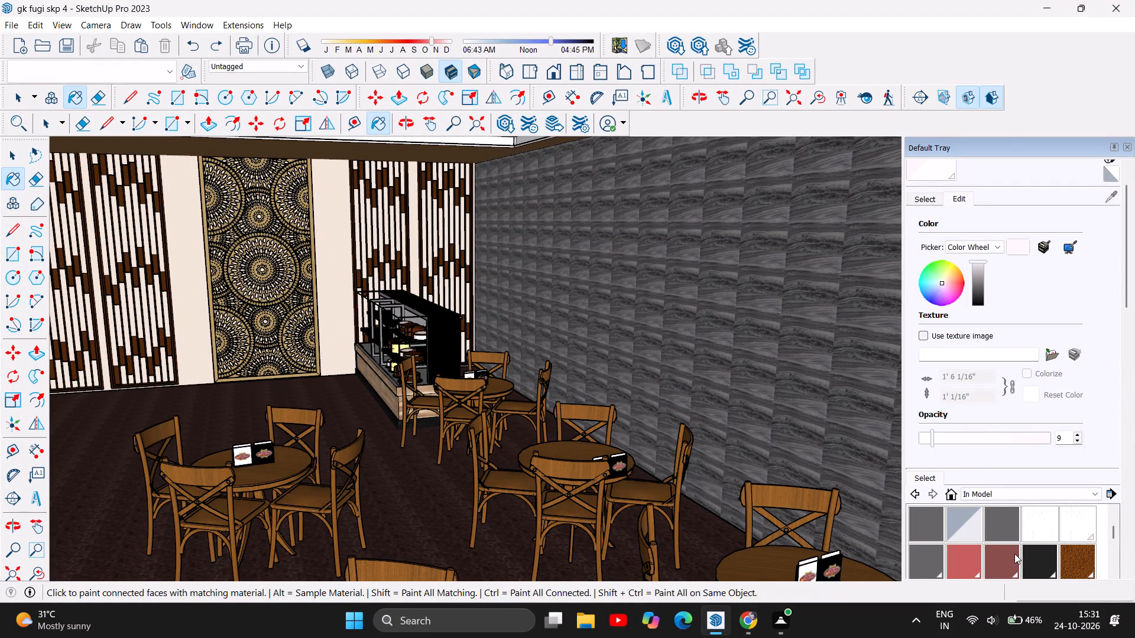
click(1072, 554)
click(851, 437)
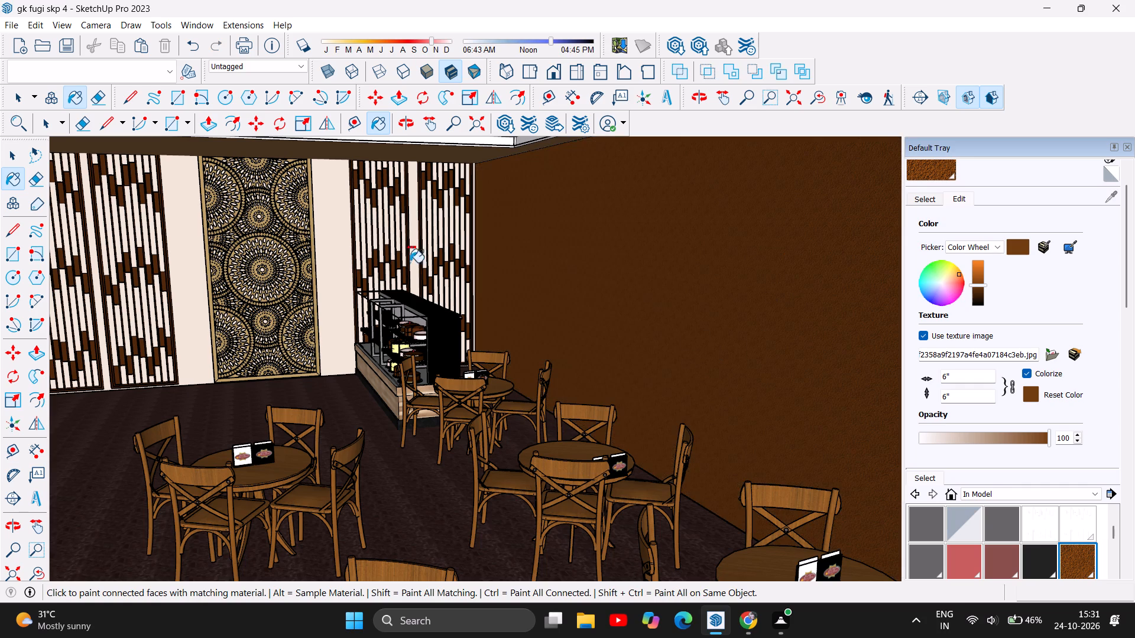
Examine the brown side wall from outside the open front and up close near the café's ceiling.
scroll(408, 263, down, 11)
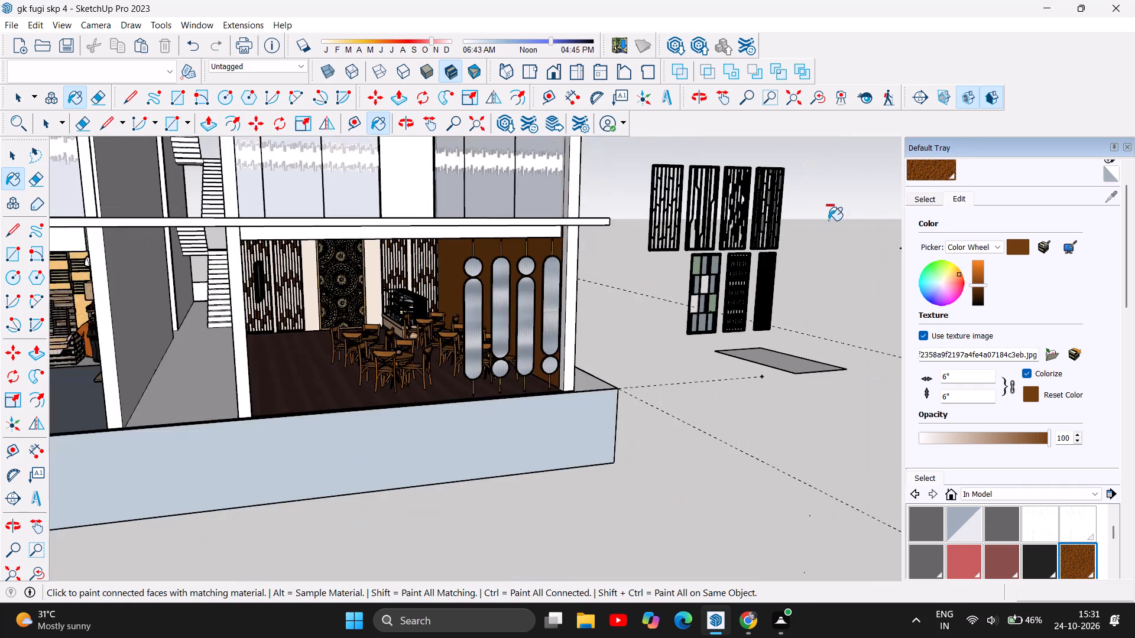
click(413, 126)
drag(709, 354, 674, 356)
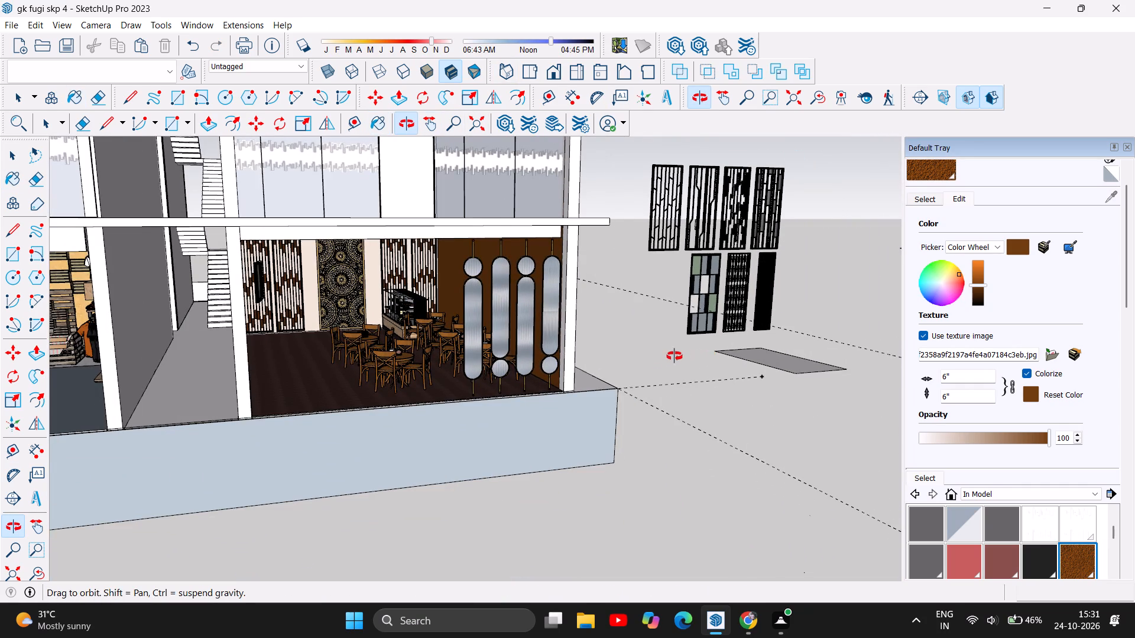
drag(674, 356, 566, 375)
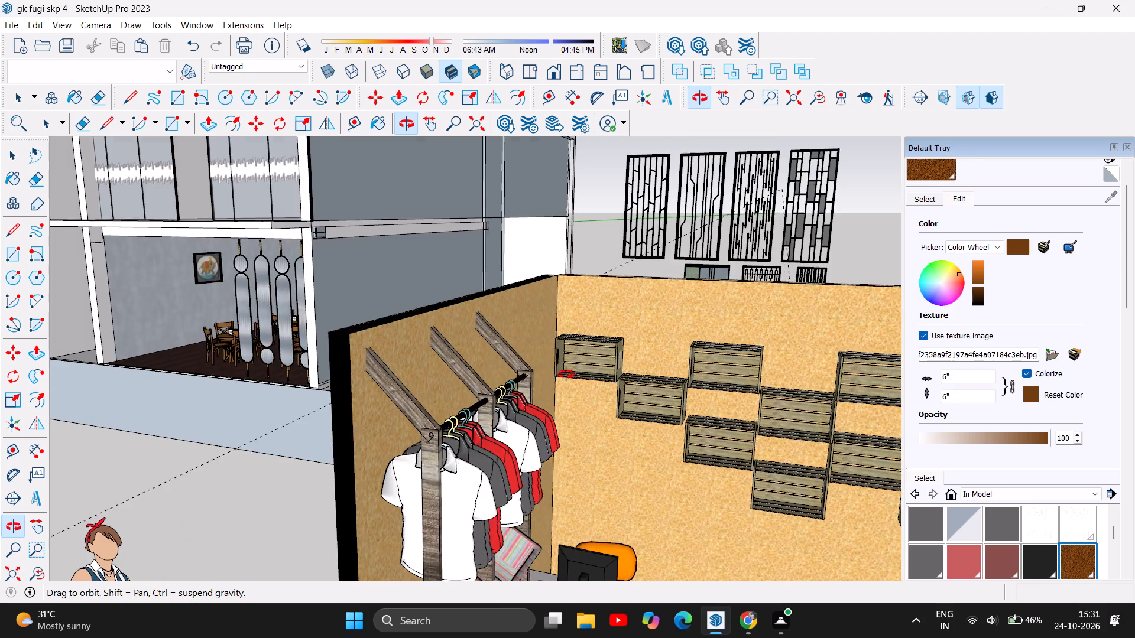
drag(566, 375, 723, 338)
scroll(485, 247, up, 1)
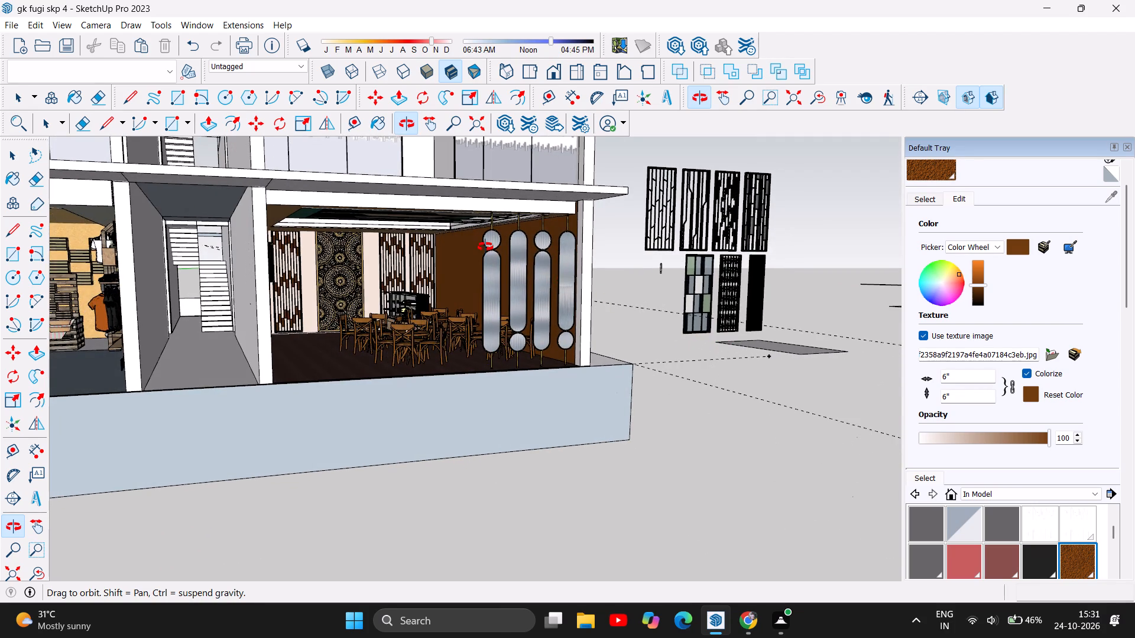
scroll(485, 247, up, 4)
scroll(463, 348, down, 5)
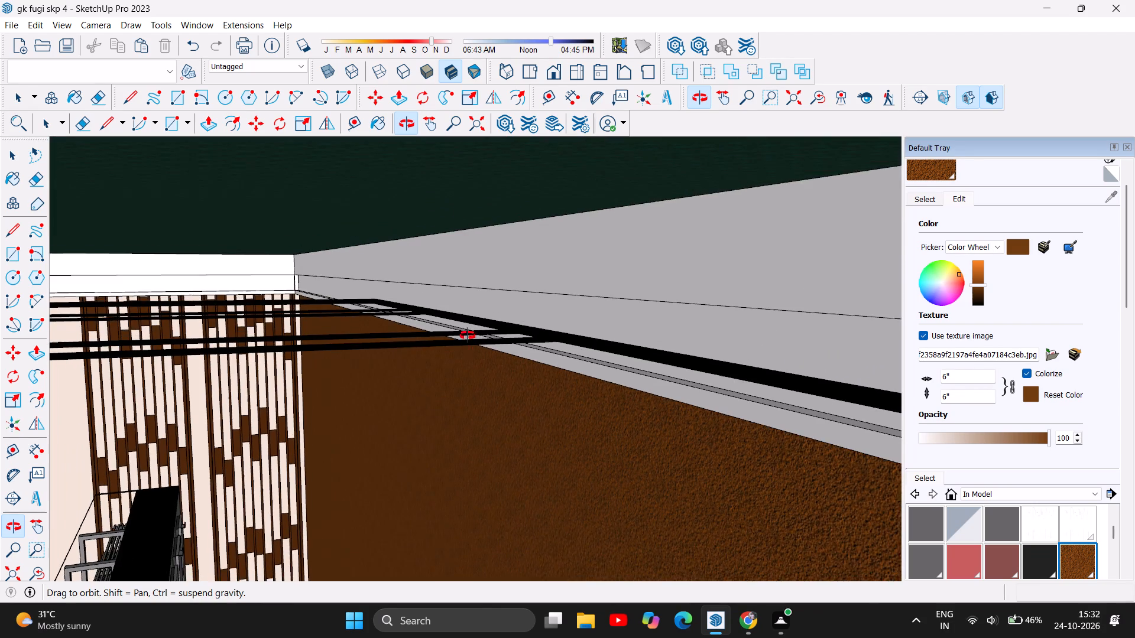
scroll(512, 218, down, 11)
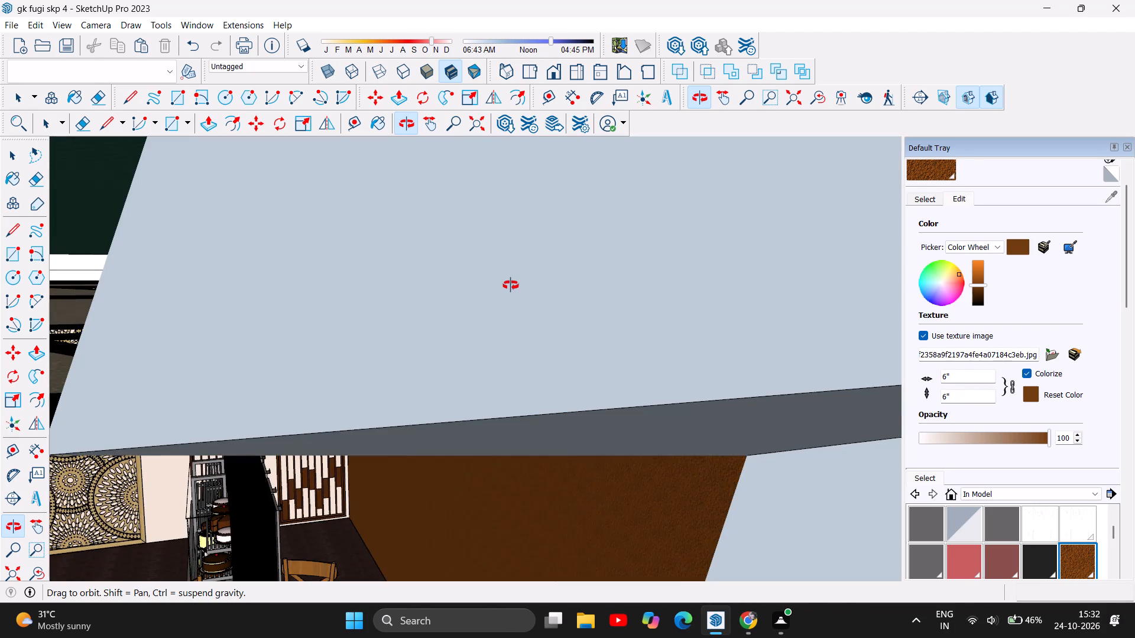
scroll(511, 272, down, 5)
scroll(559, 248, down, 6)
scroll(573, 317, down, 6)
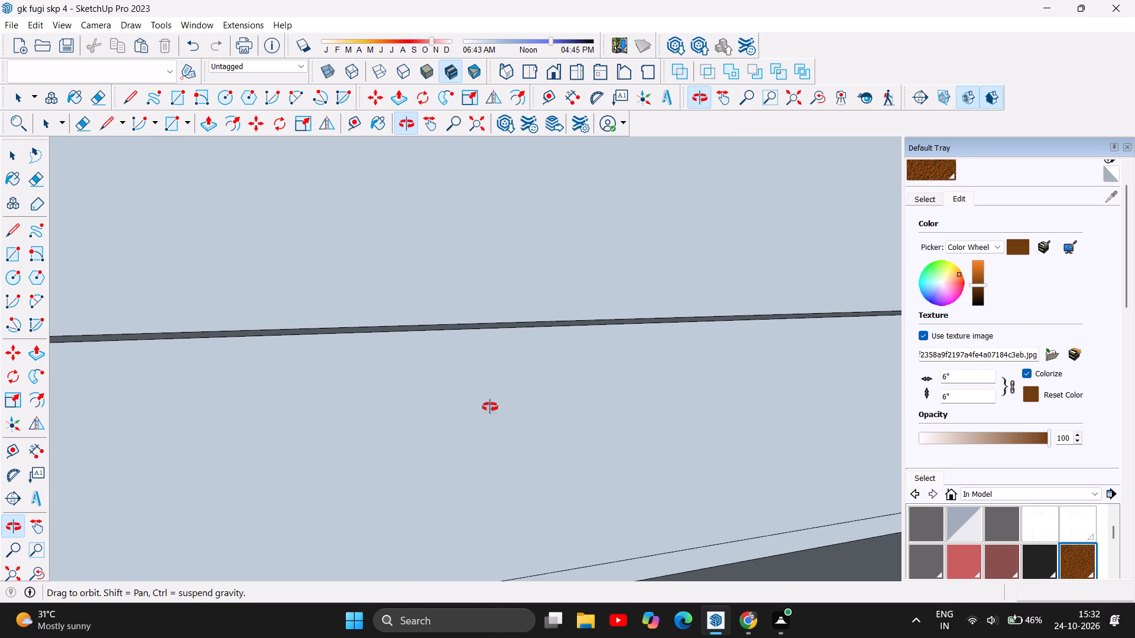
Frame the whole model, then examine the café's brown wall, table sets and hanging mirror partition through the open front.
click(20, 568)
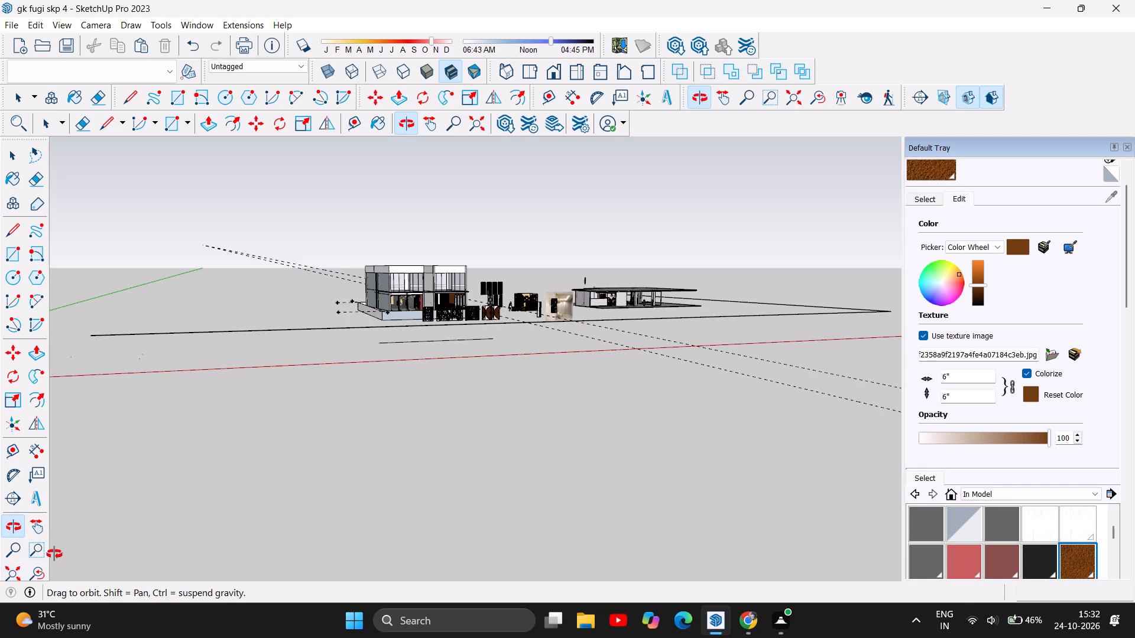
scroll(463, 224, up, 6)
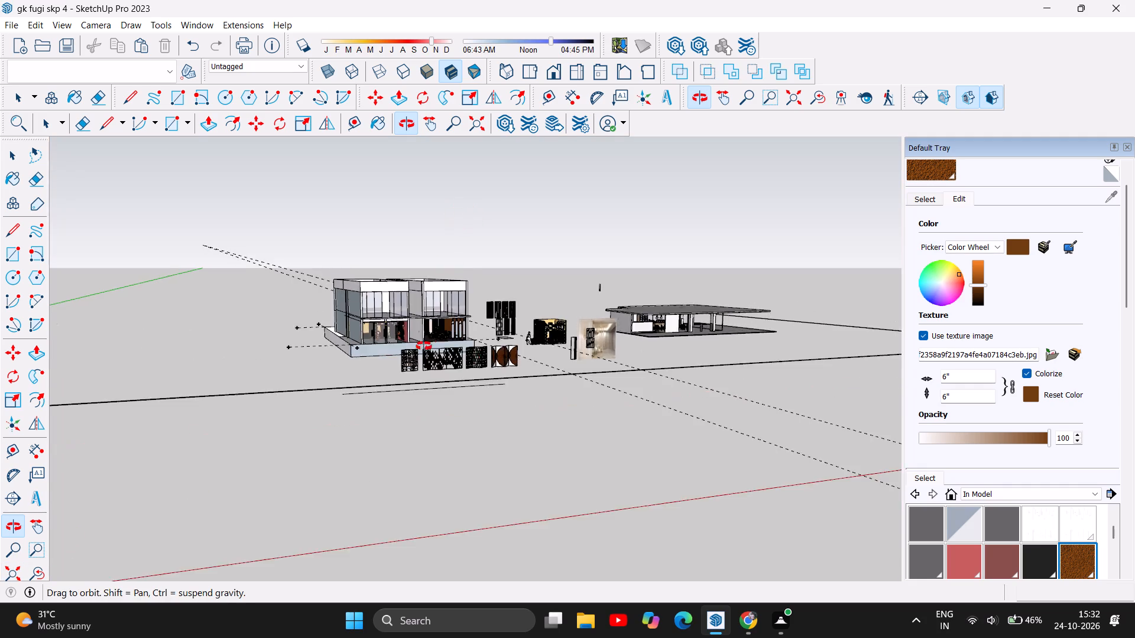
scroll(413, 376, up, 6)
scroll(472, 329, up, 11)
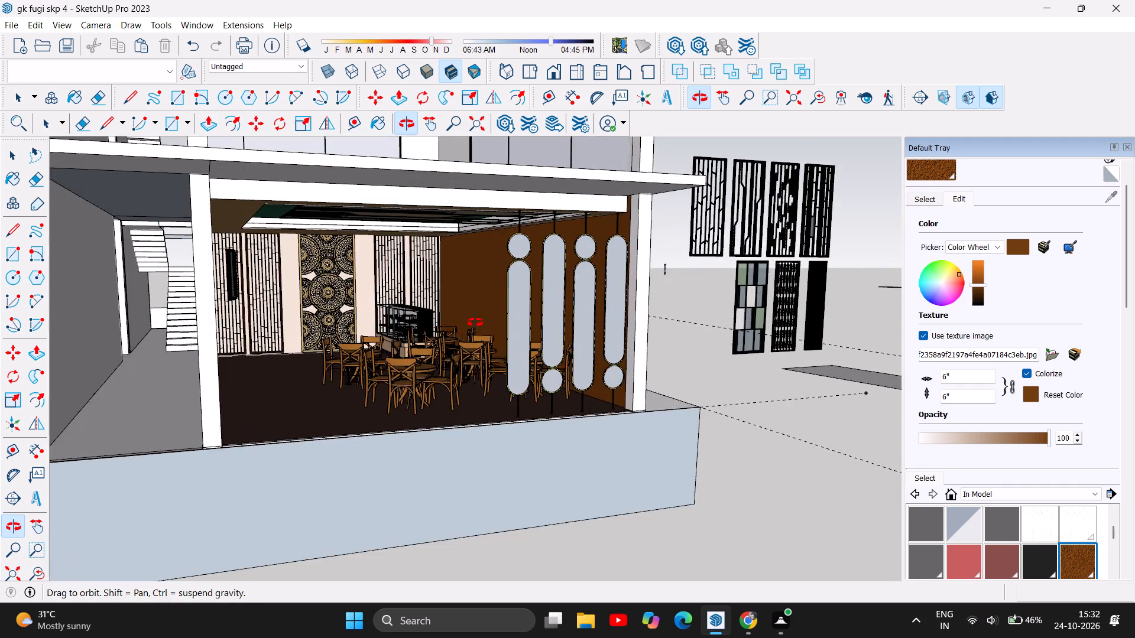
scroll(475, 320, up, 5)
scroll(475, 320, down, 4)
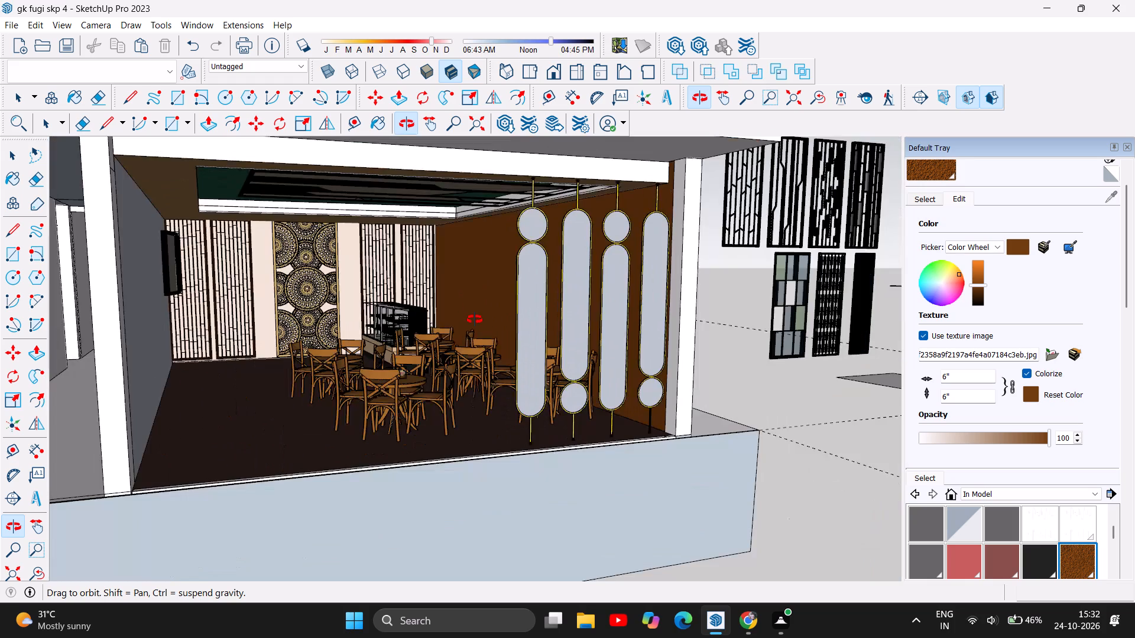
scroll(475, 320, up, 5)
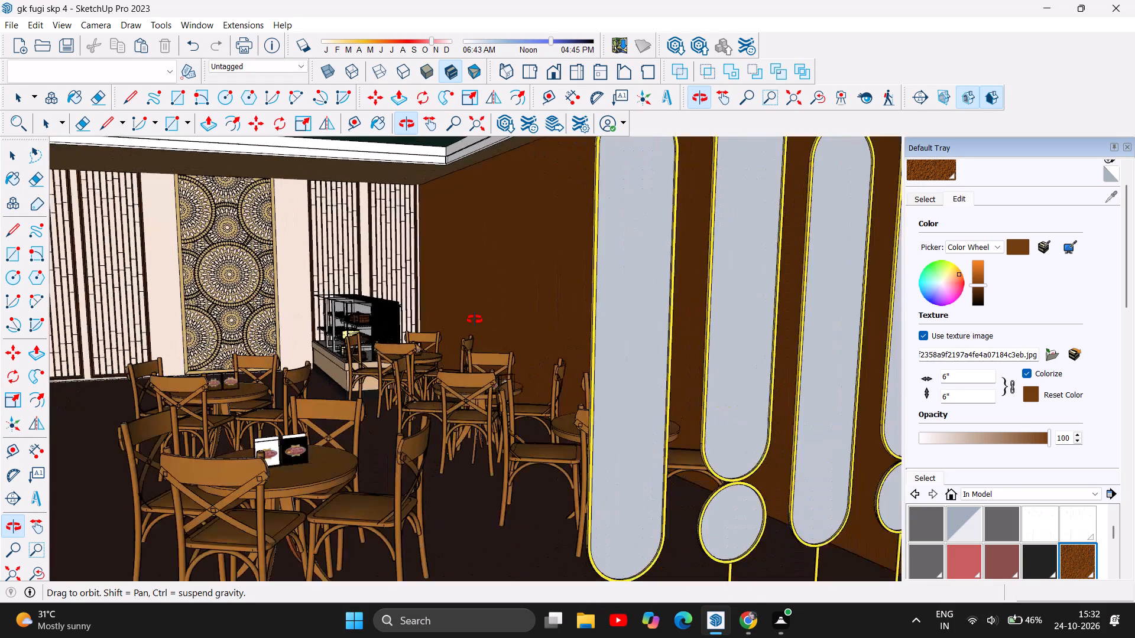
scroll(499, 358, up, 5)
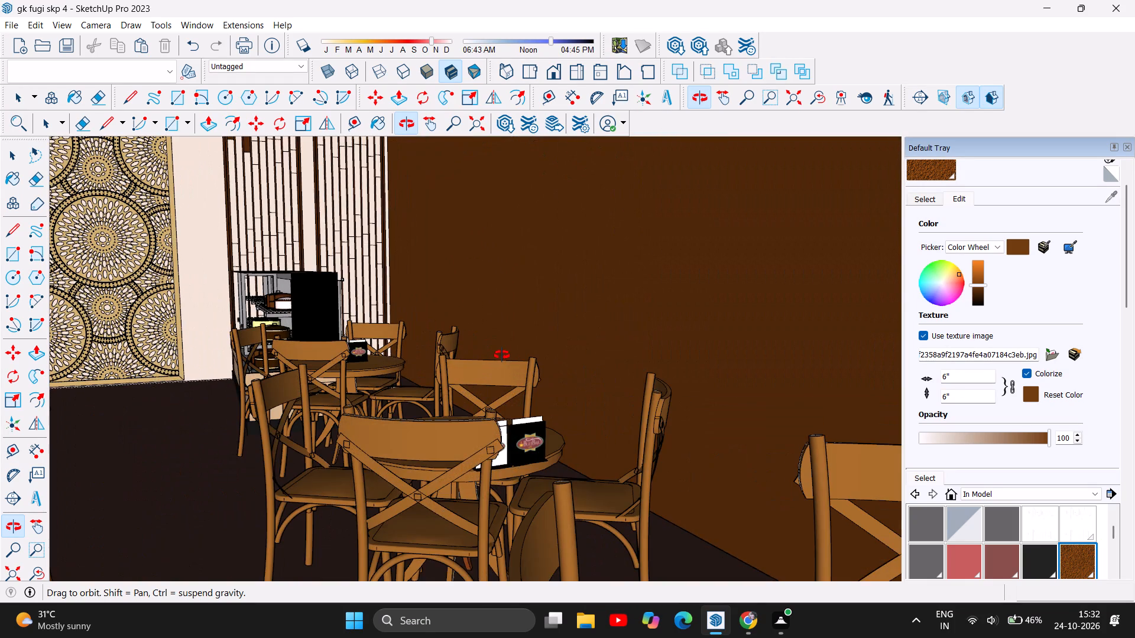
scroll(502, 355, down, 11)
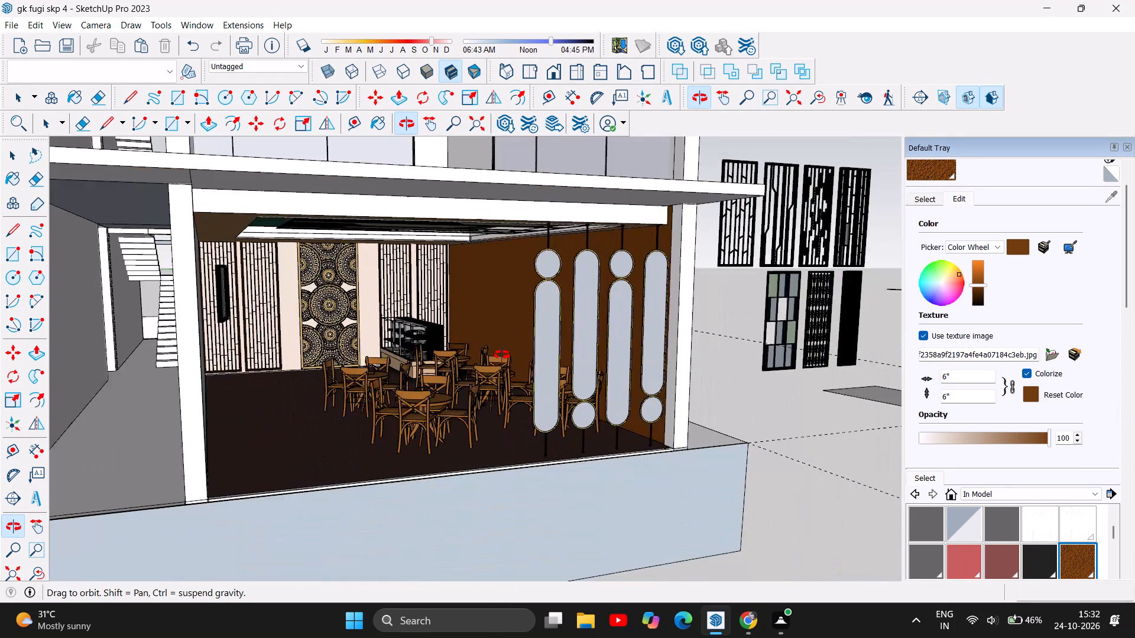
scroll(502, 355, down, 1)
scroll(502, 355, up, 2)
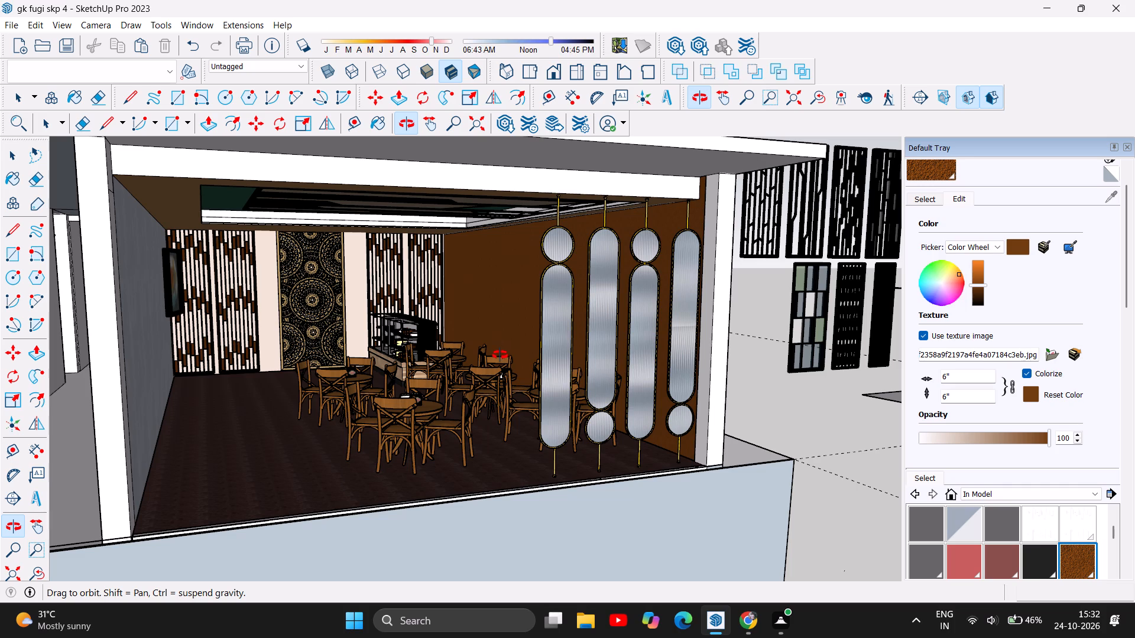
drag(491, 477, 447, 477)
scroll(176, 269, up, 3)
drag(472, 409, 484, 408)
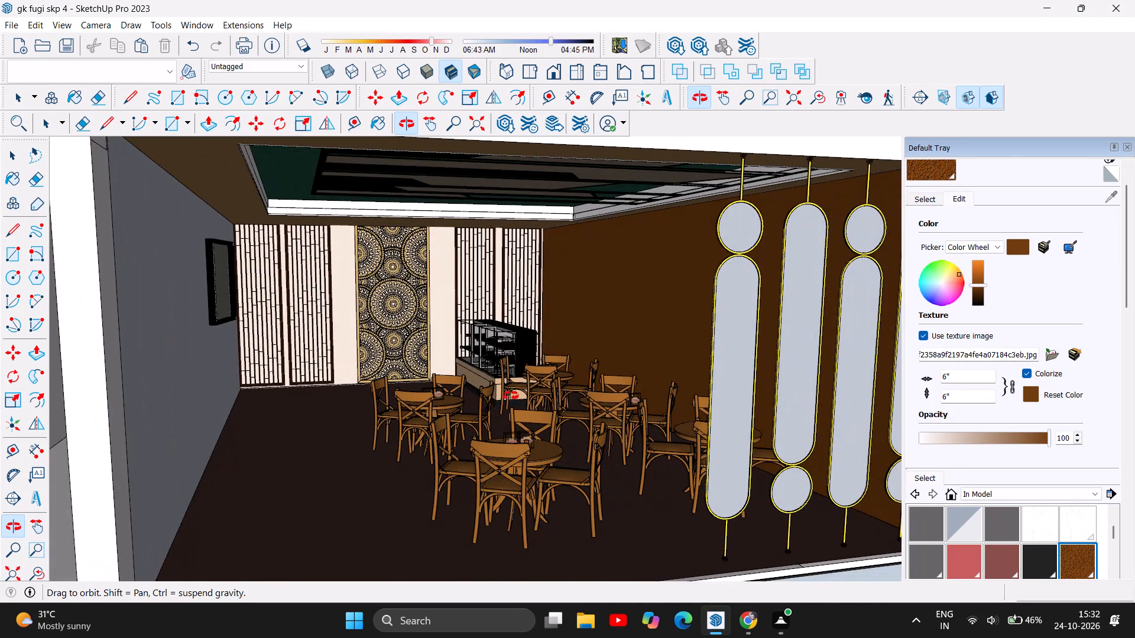
Examine the café's table sets, brown side wall and hanging mirror partition up close and from outside the open front.
scroll(543, 353, up, 3)
drag(582, 435, 558, 428)
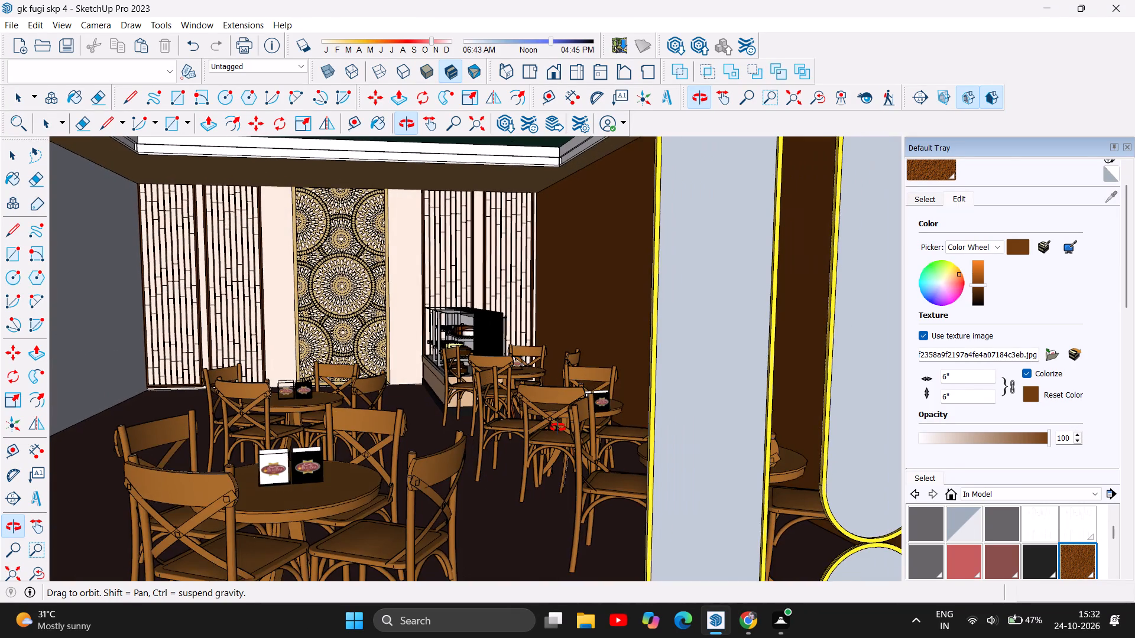
drag(558, 428, 569, 419)
scroll(570, 419, down, 4)
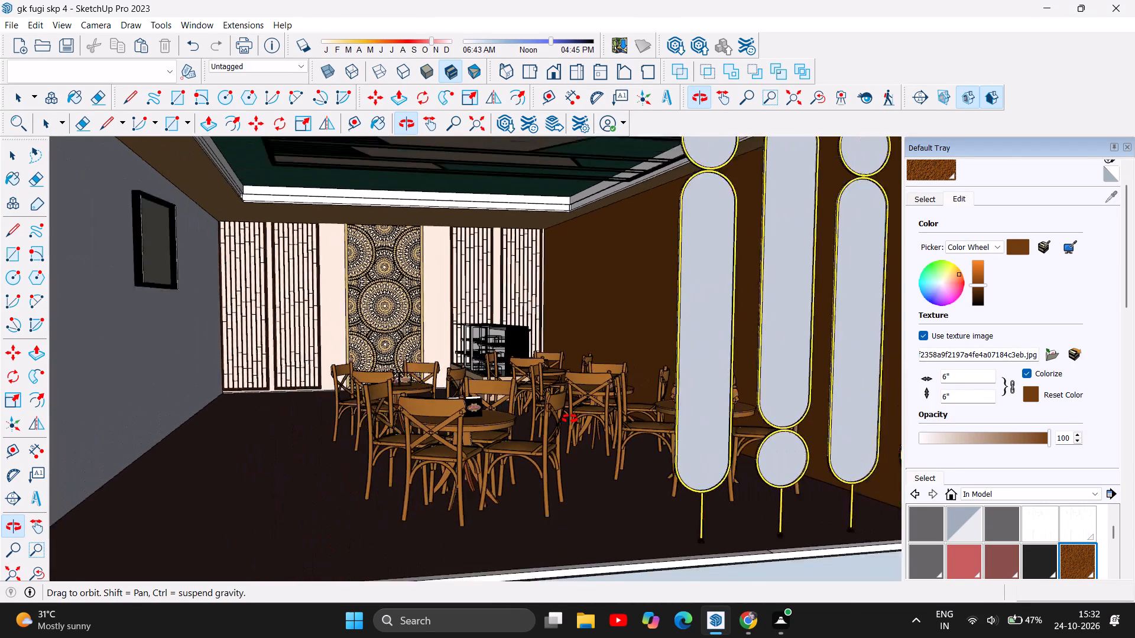
scroll(570, 419, down, 5)
drag(512, 461, 512, 496)
scroll(512, 496, up, 2)
scroll(512, 496, down, 2)
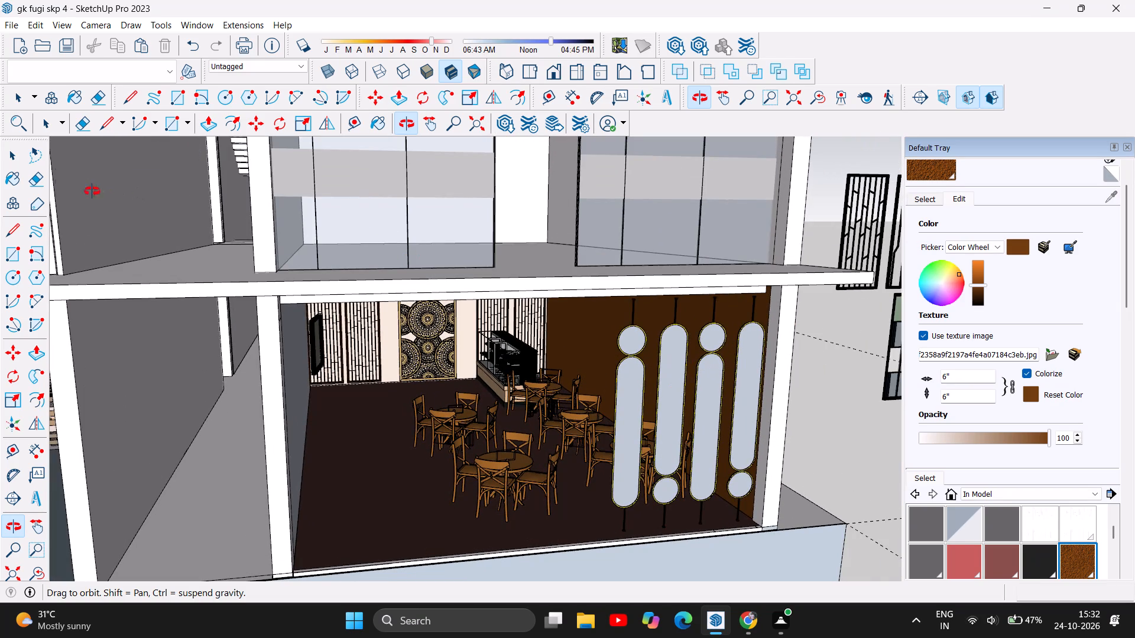
click(16, 155)
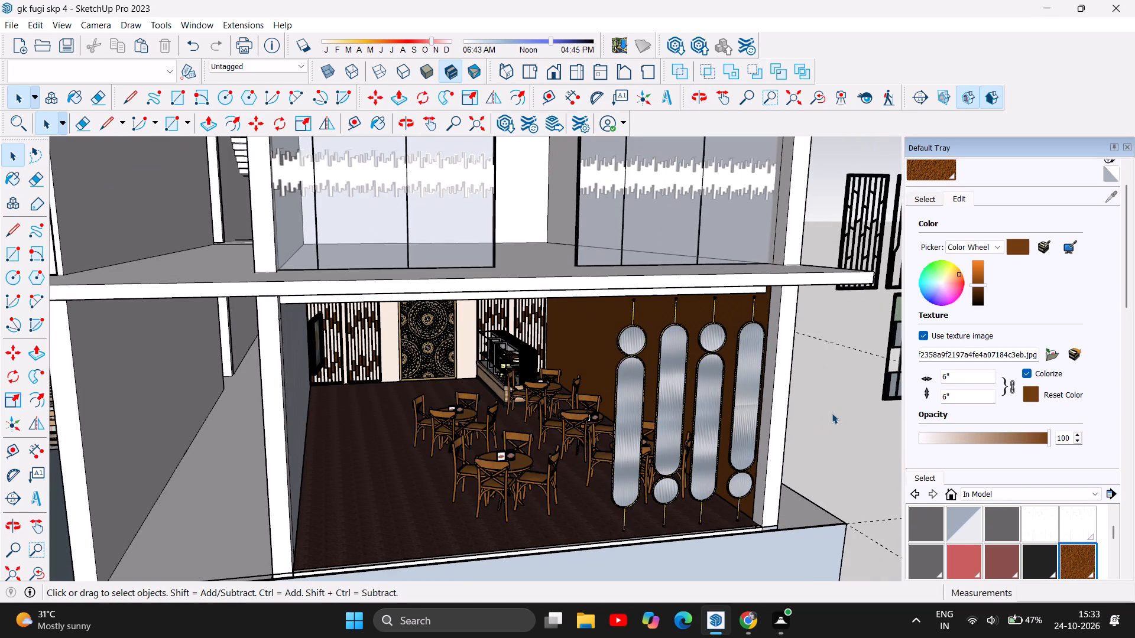
click(832, 413)
Paint the café's grey side wall behind the framed picture with the translucent rust-streaked texture from the model's materials.
scroll(424, 539, up, 6)
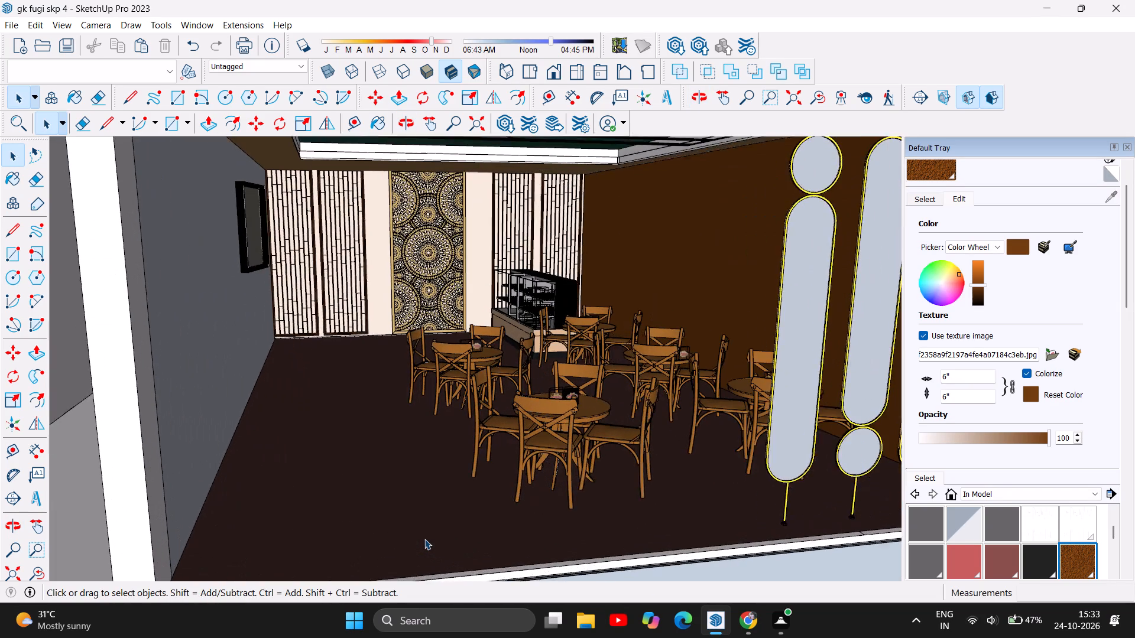
scroll(424, 539, up, 1)
scroll(424, 539, down, 6)
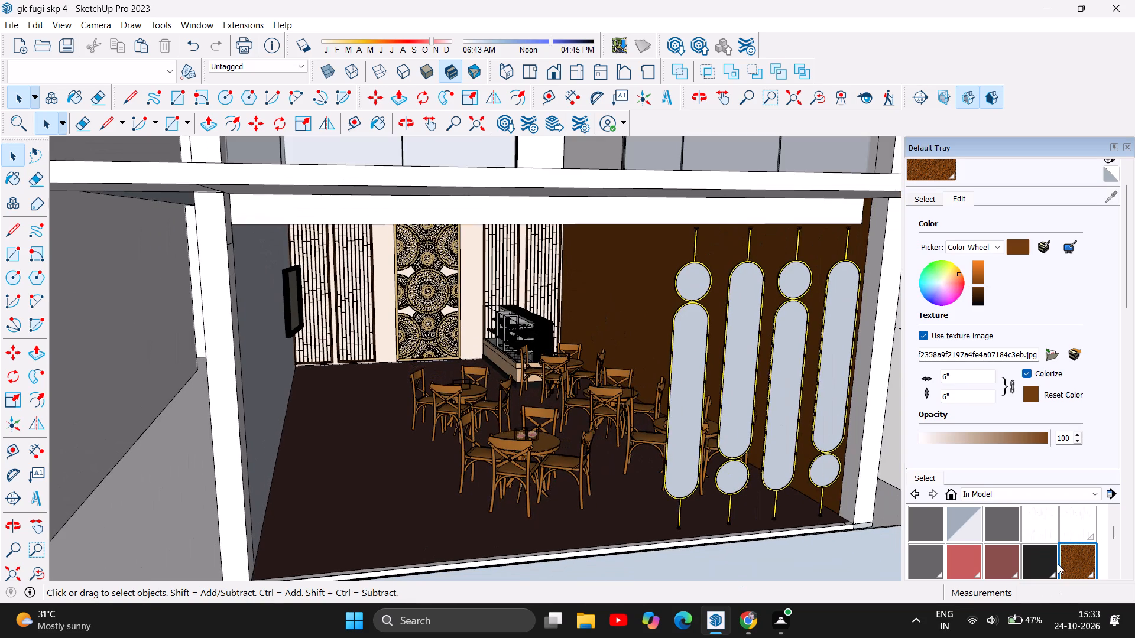
scroll(1058, 564, down, 7)
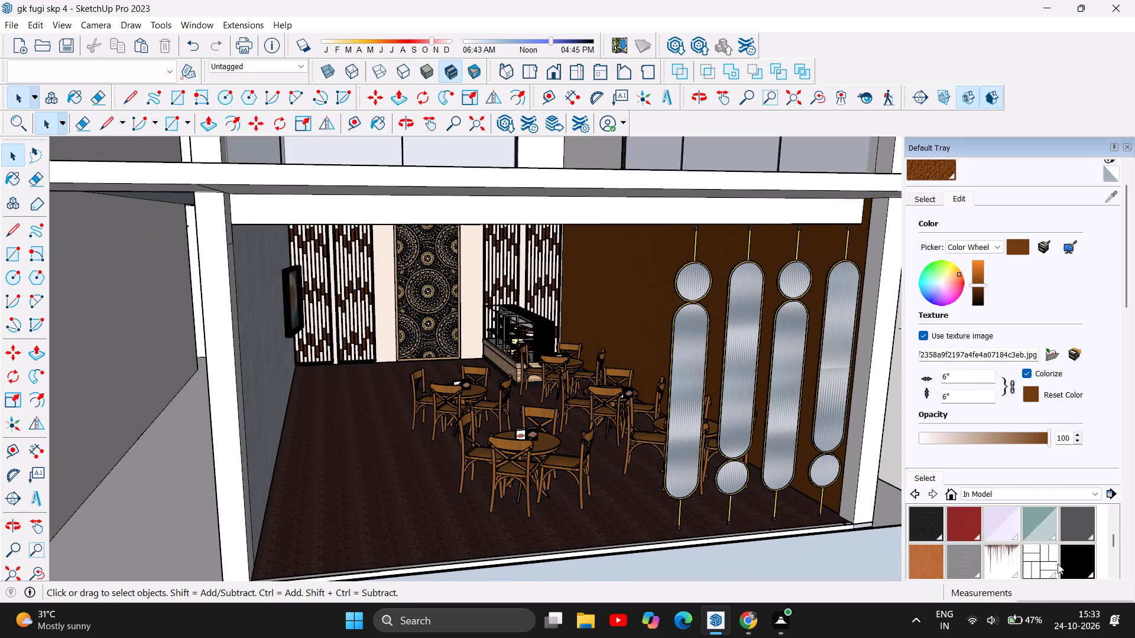
scroll(1058, 564, down, 1)
click(994, 522)
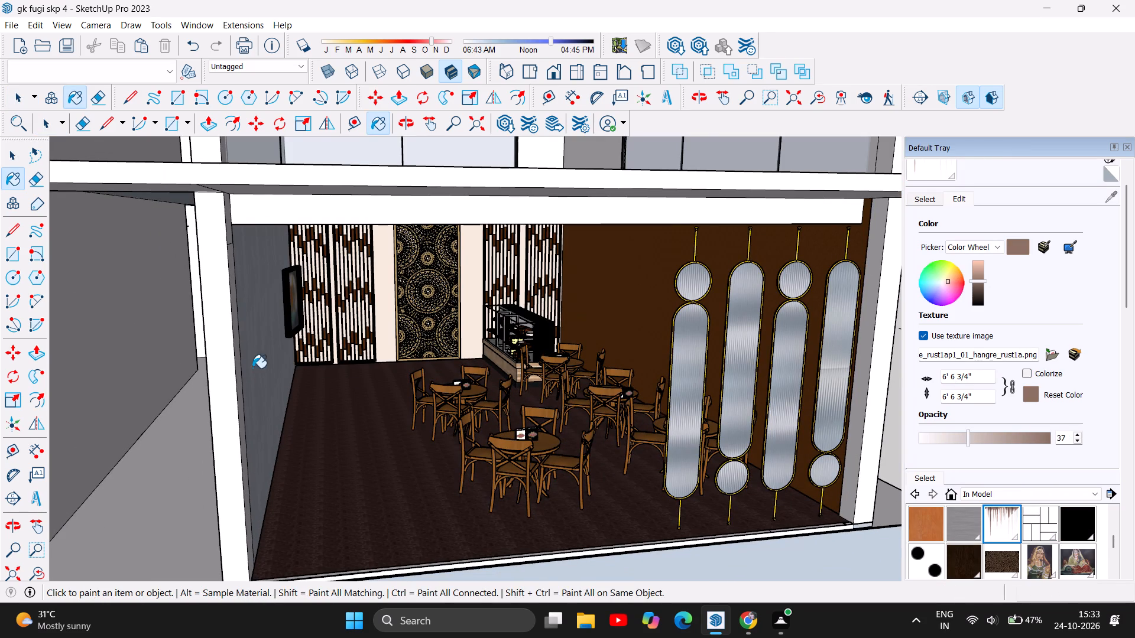
click(271, 358)
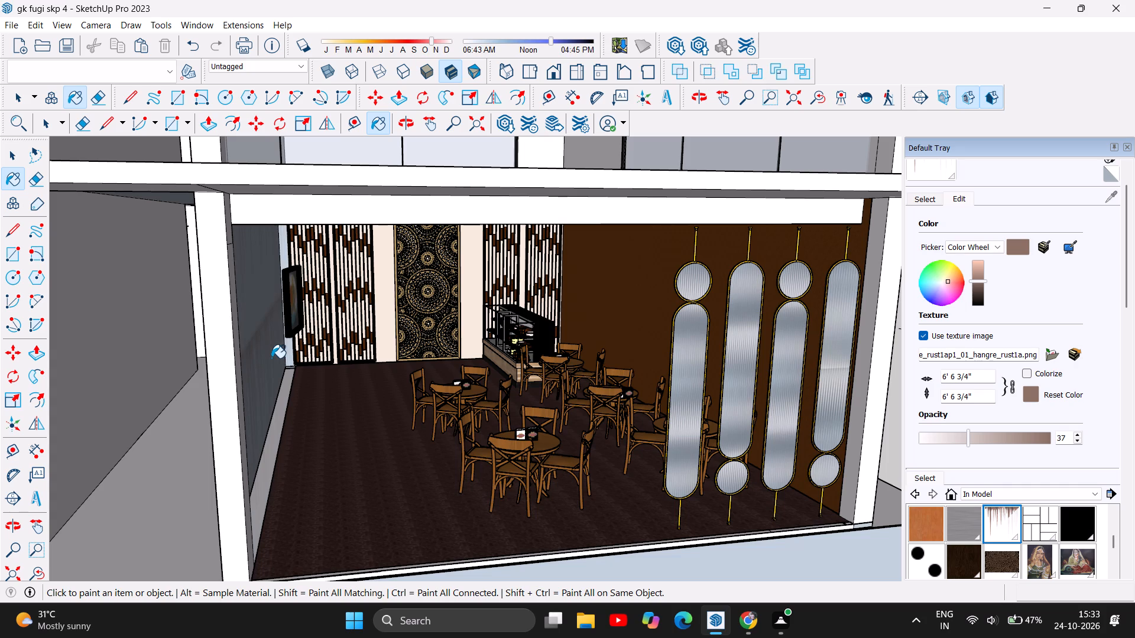
Examine the rust-streaked side wall up close, together with the framed picture, patterned back wall and table sets.
scroll(270, 387, up, 6)
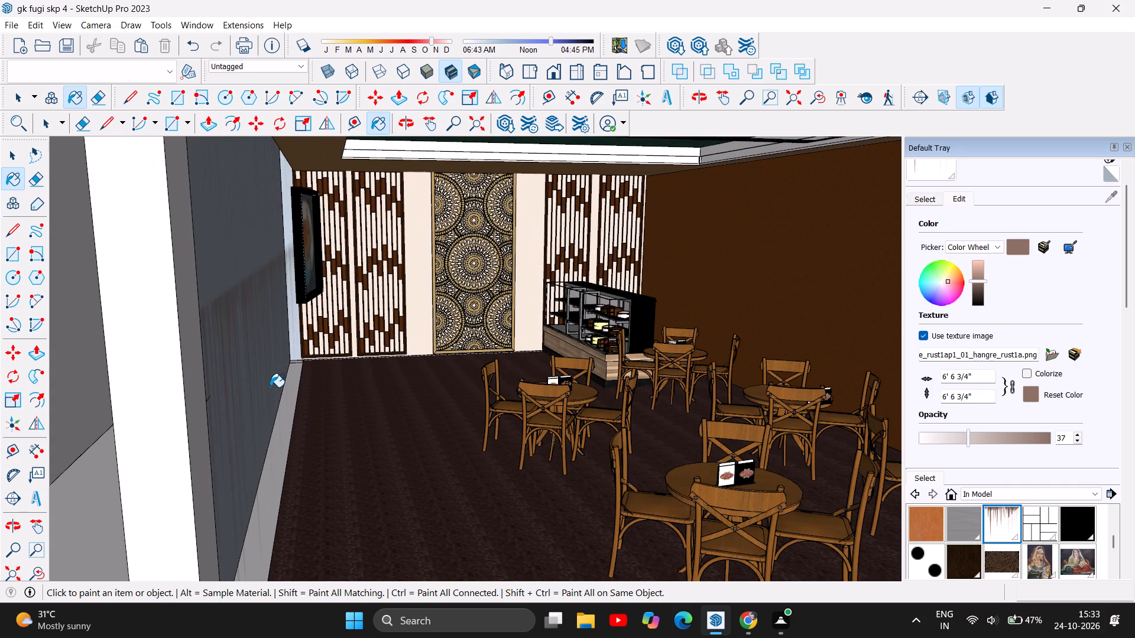
scroll(270, 387, up, 7)
scroll(270, 387, down, 12)
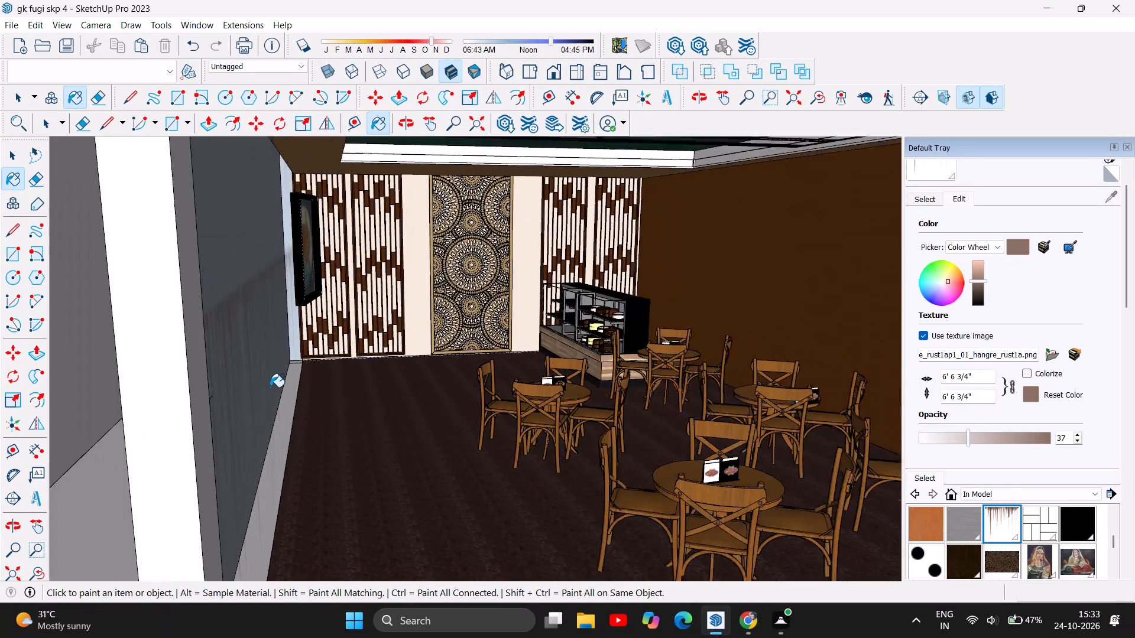
scroll(270, 387, down, 4)
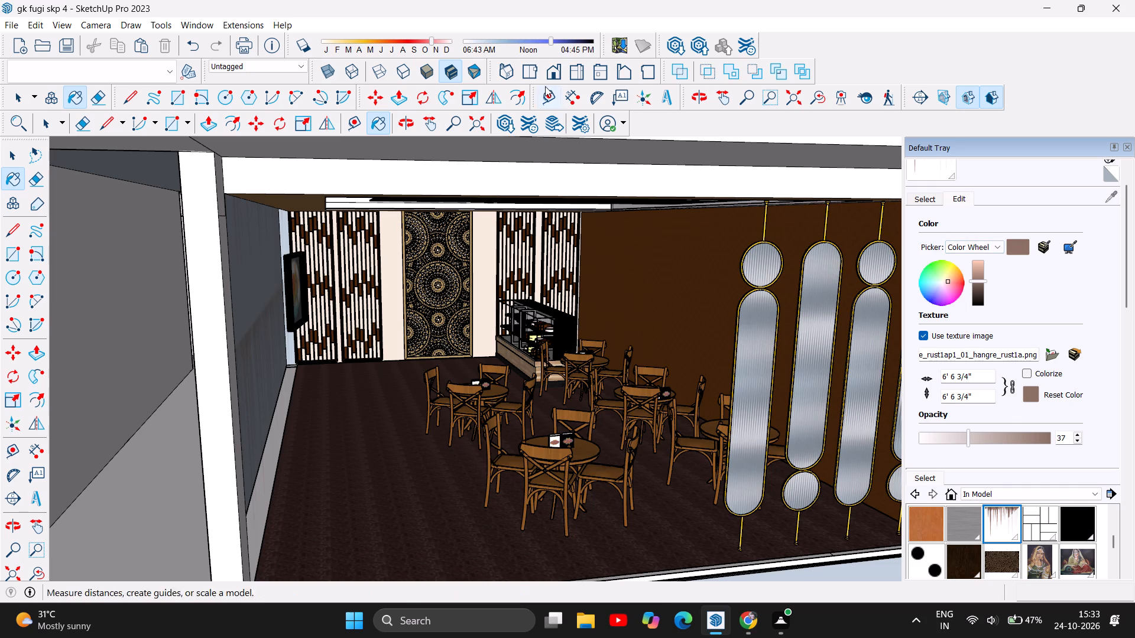
click(412, 127)
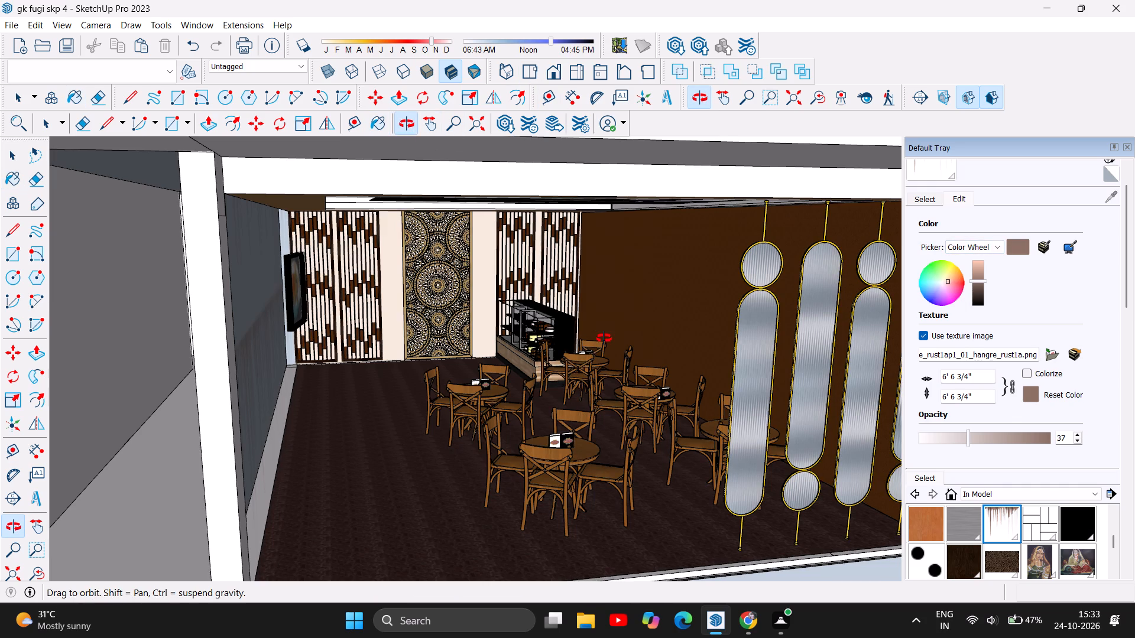
drag(604, 338, 537, 321)
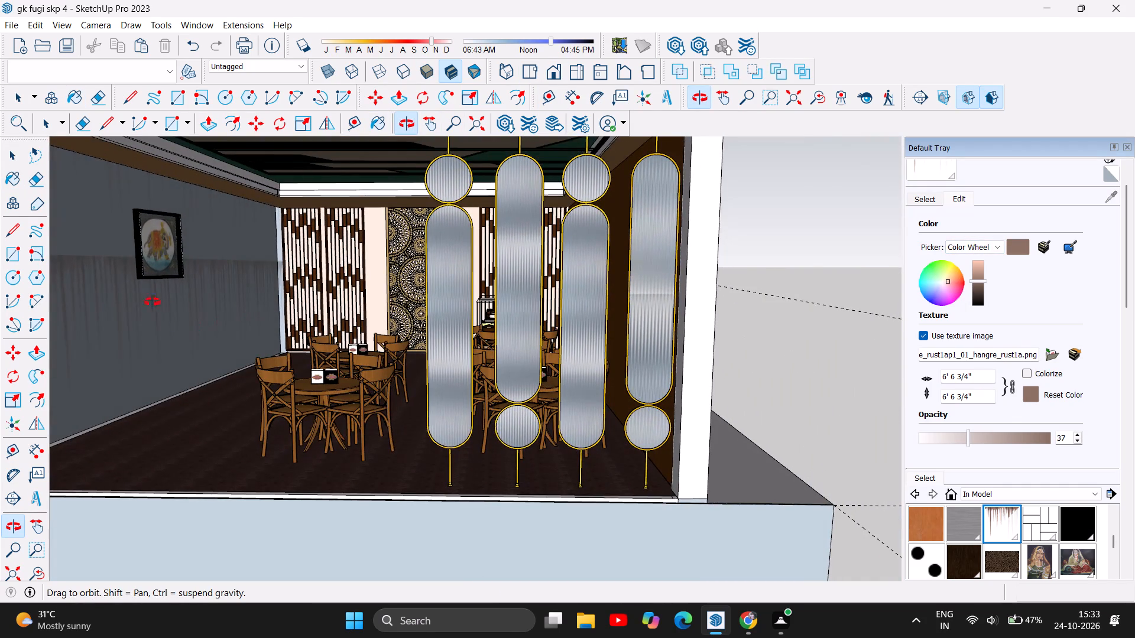
scroll(127, 275, up, 5)
scroll(264, 332, up, 3)
drag(333, 359, 328, 357)
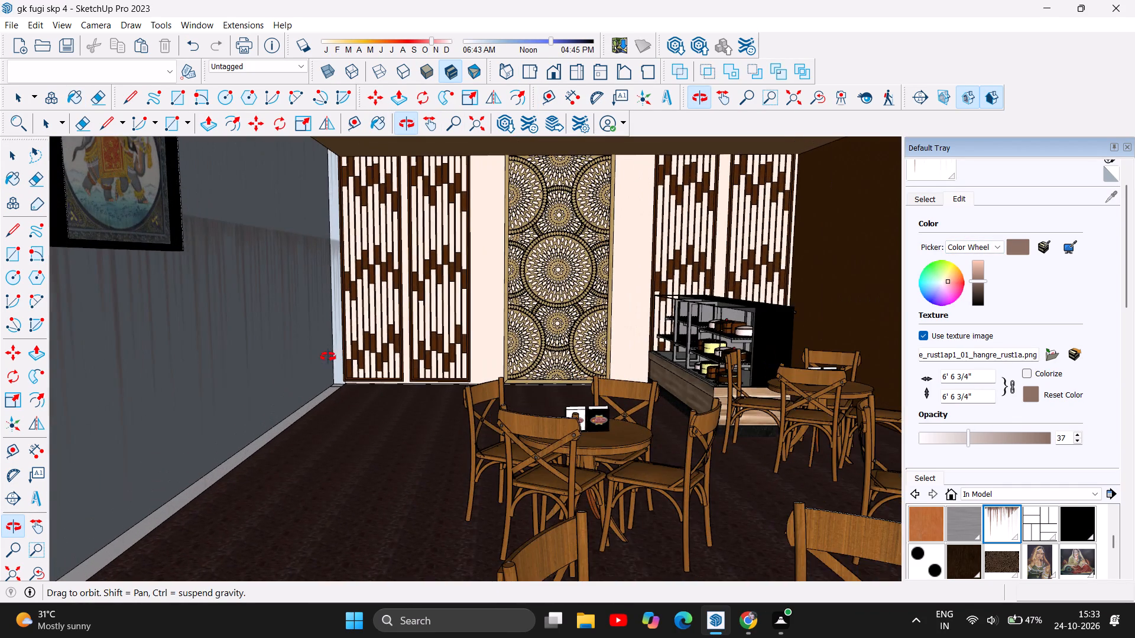
drag(328, 357, 280, 381)
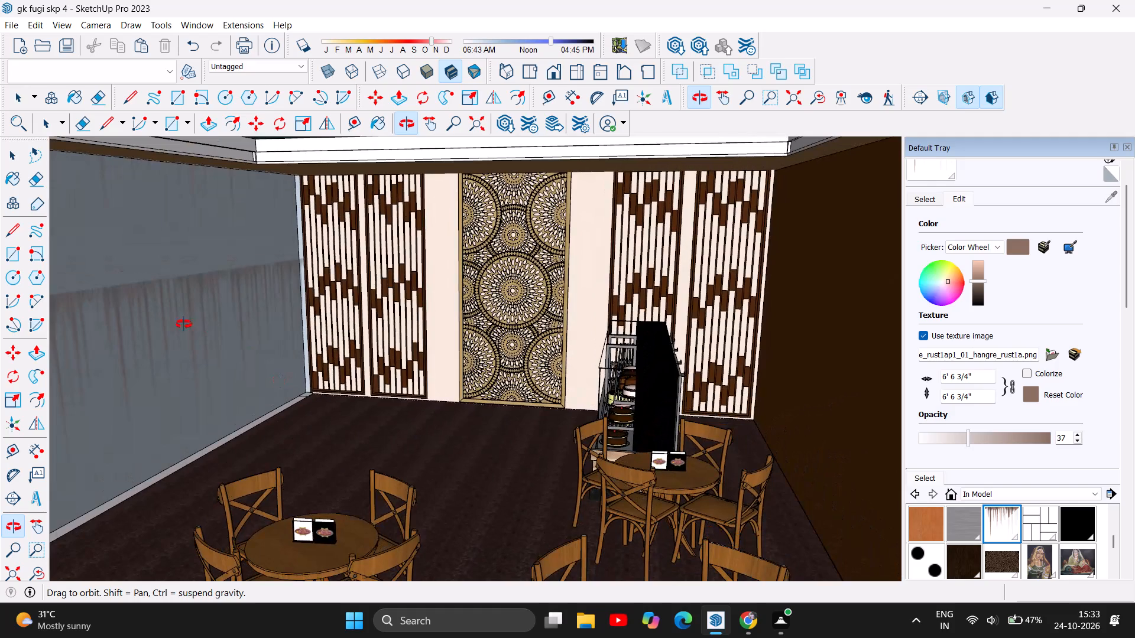
drag(249, 320, 264, 336)
drag(271, 340, 361, 232)
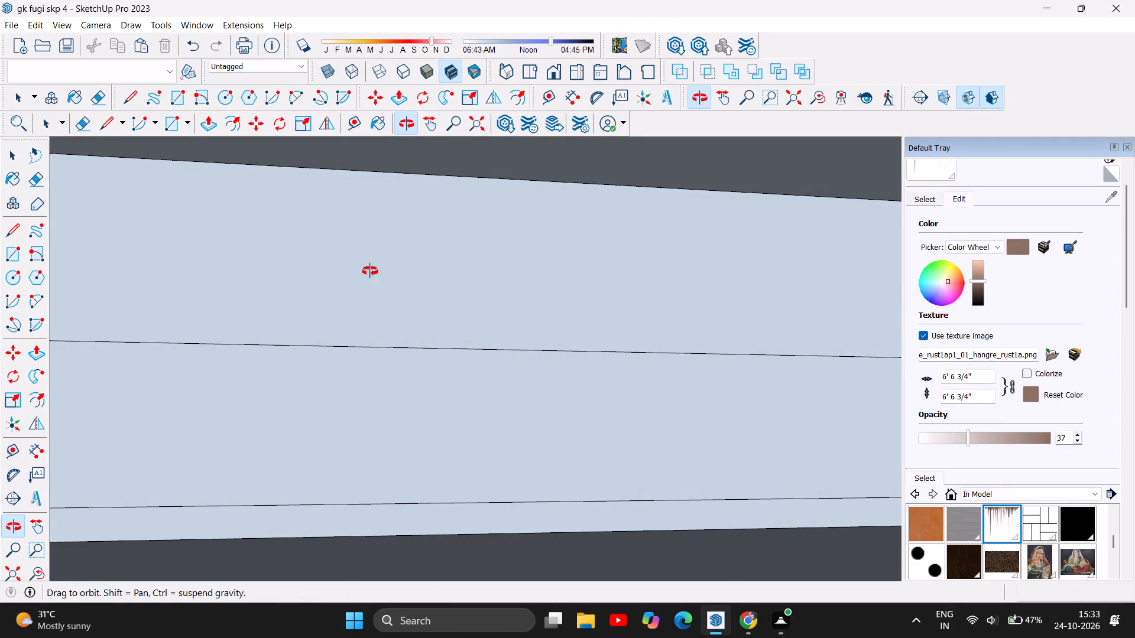
Examine the café's ceiling, both side walls and mirror partition from outside, together with the storey above.
scroll(372, 317, down, 12)
scroll(508, 373, down, 13)
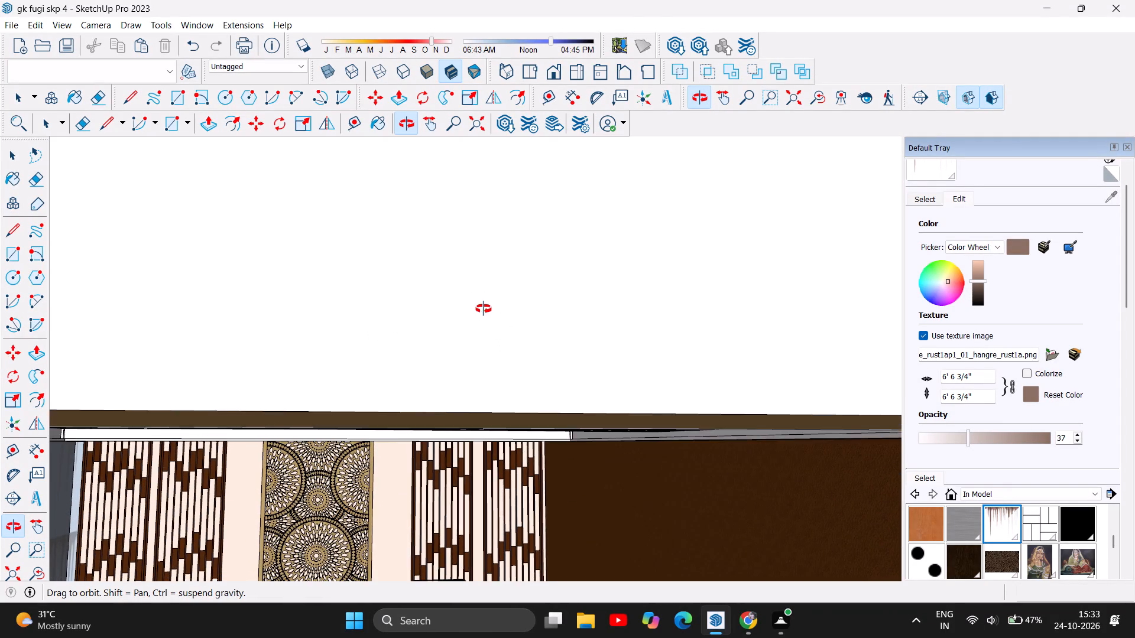
scroll(460, 274, down, 19)
scroll(460, 274, down, 10)
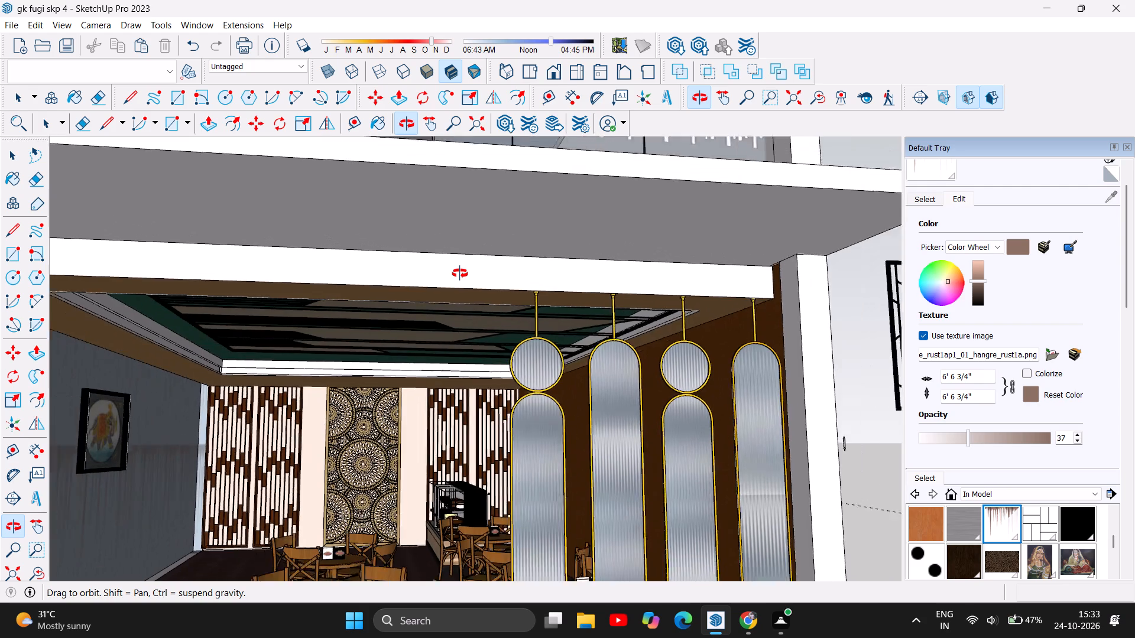
scroll(460, 274, down, 14)
drag(352, 450, 355, 482)
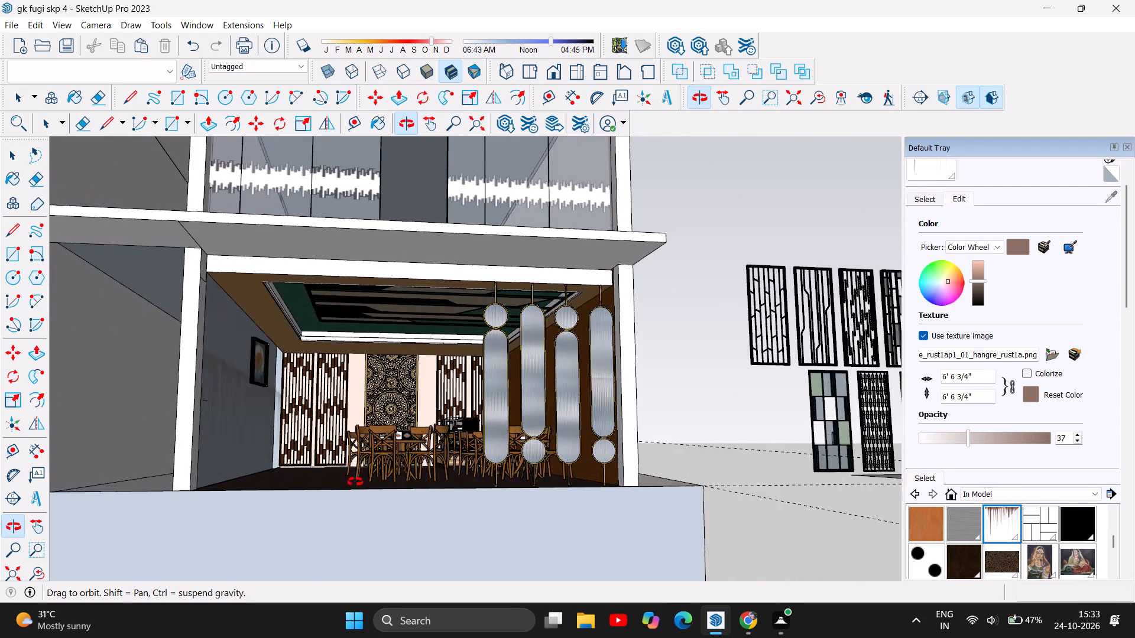
drag(355, 482, 355, 490)
scroll(368, 271, down, 6)
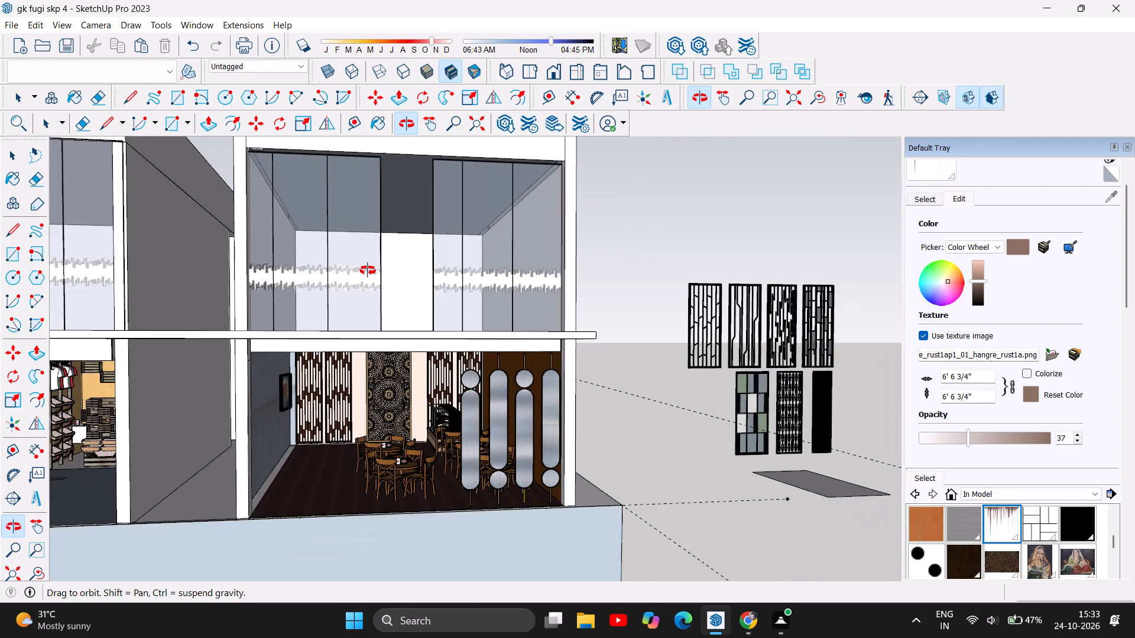